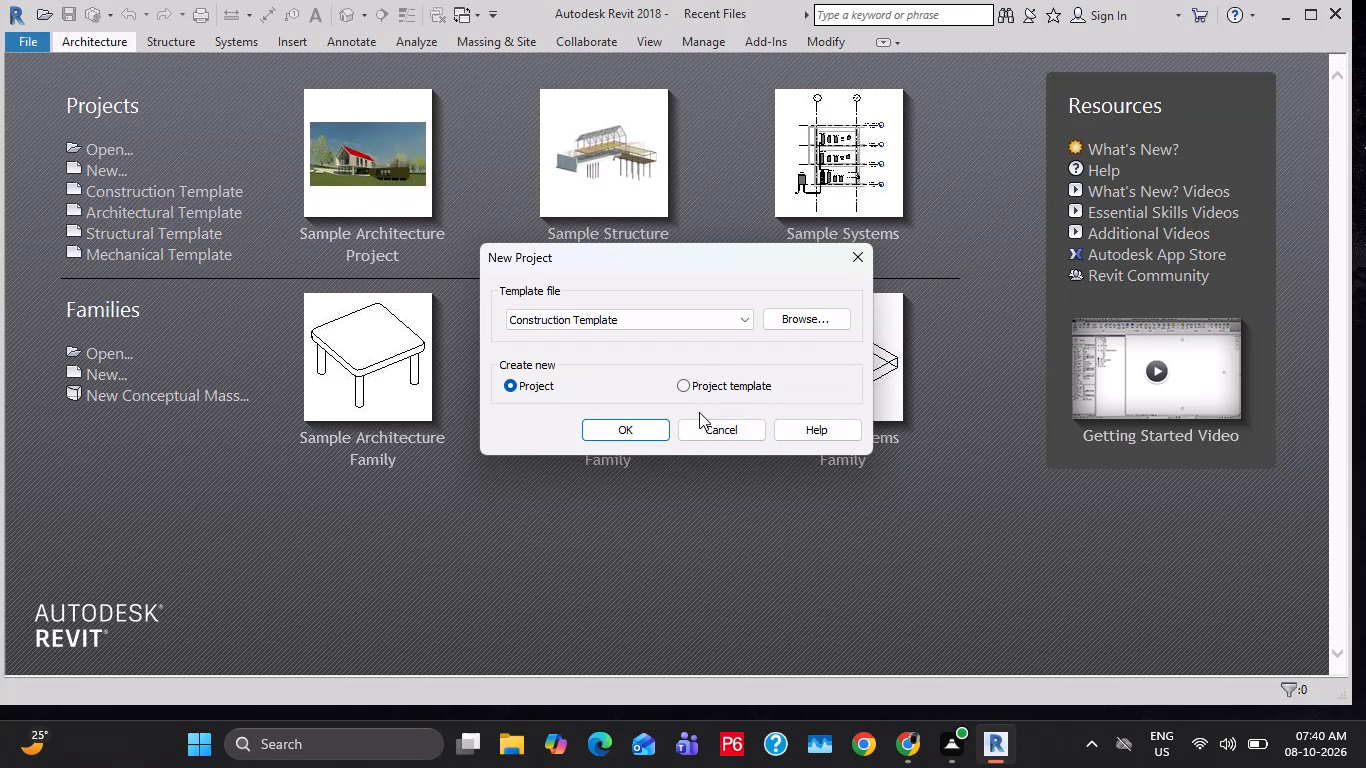
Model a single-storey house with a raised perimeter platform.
Create a new project from the Architectural Template and dismiss the OneDrive backup notification.
{"action": "left_click", "coordinate": [699, 412]}
{"action": "left_click", "coordinate": [668, 327]}
{"action": "left_click", "coordinate": [626, 362]}
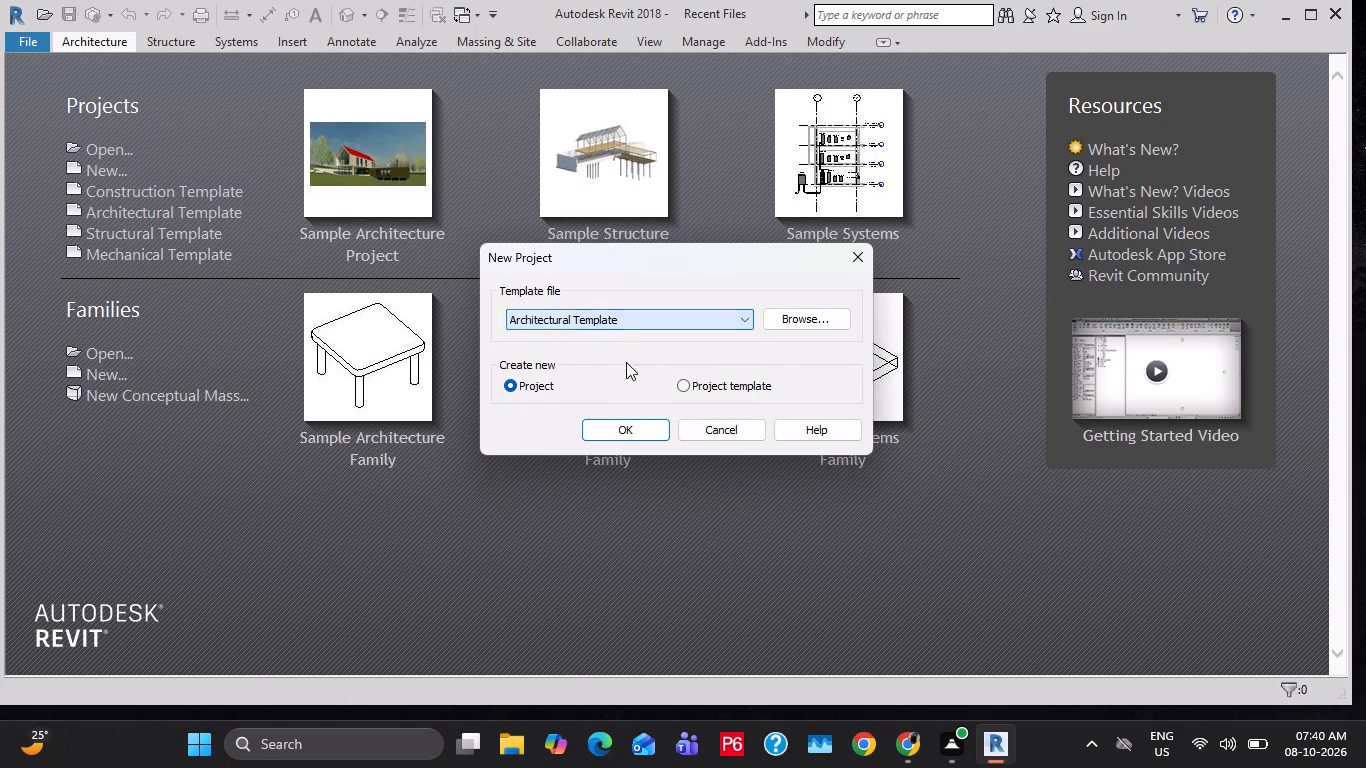
{"action": "left_click", "coordinate": [623, 434]}
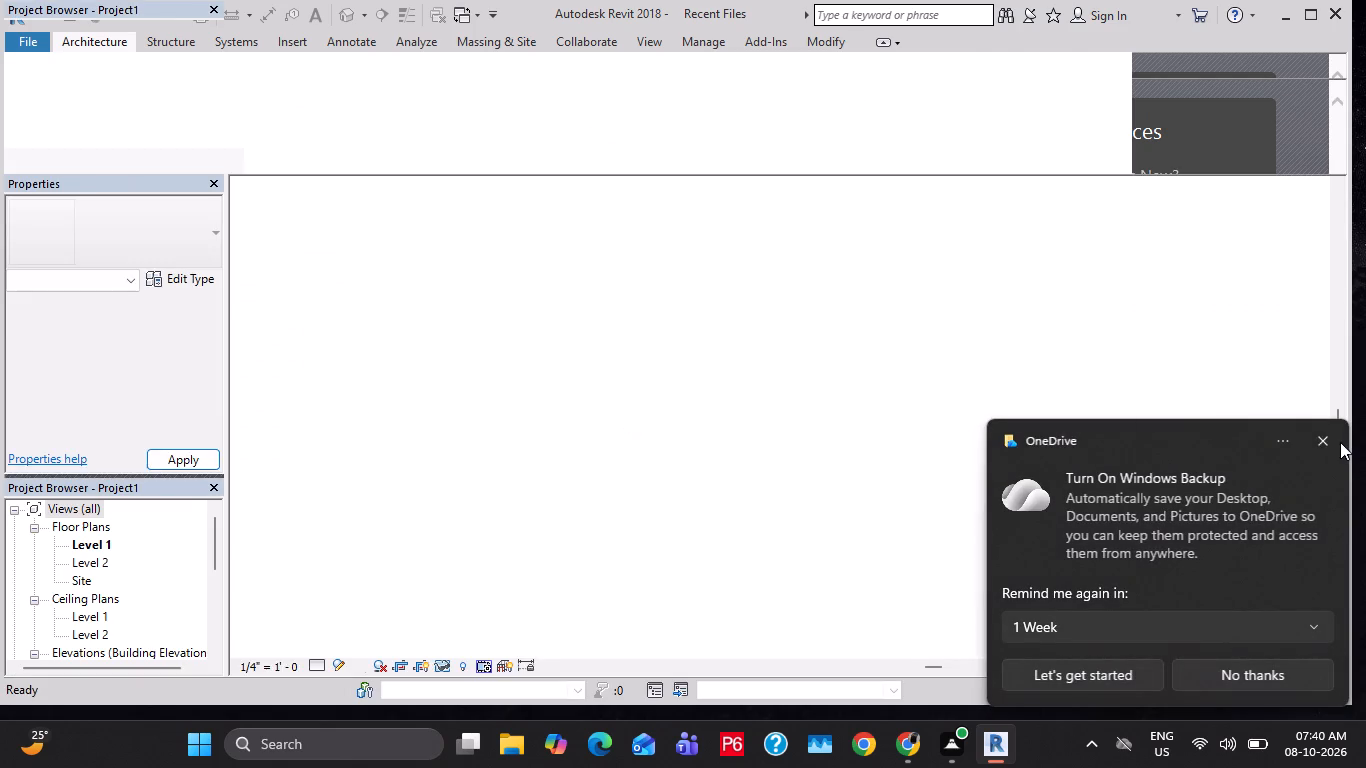
{"action": "left_click", "coordinate": [1322, 441]}
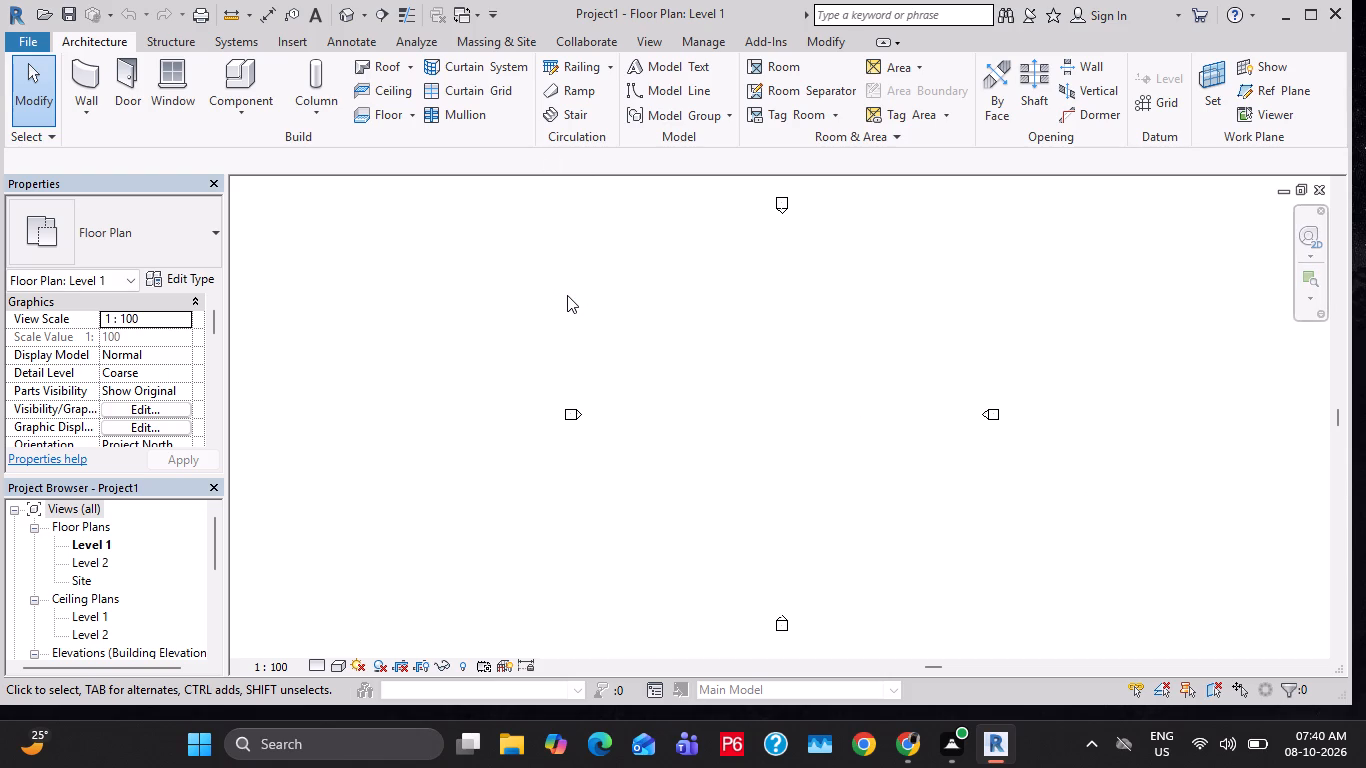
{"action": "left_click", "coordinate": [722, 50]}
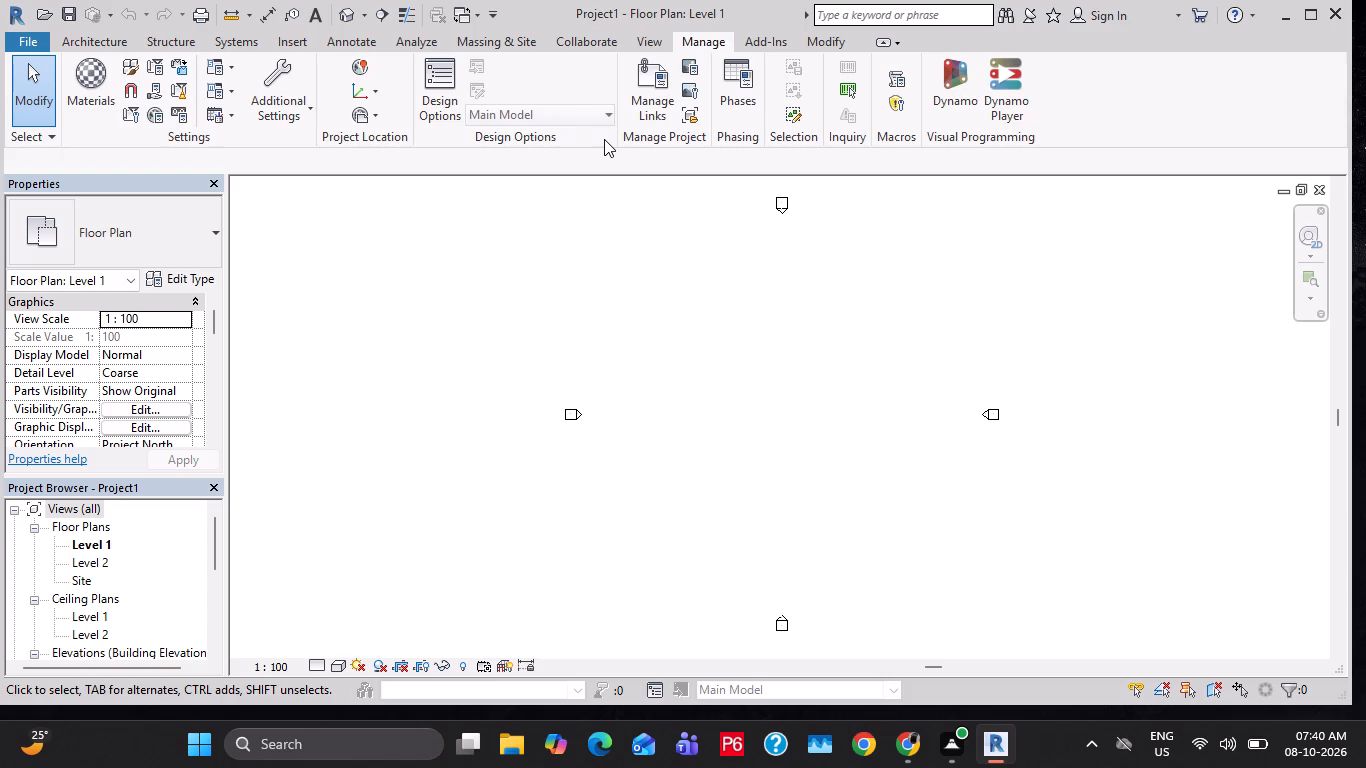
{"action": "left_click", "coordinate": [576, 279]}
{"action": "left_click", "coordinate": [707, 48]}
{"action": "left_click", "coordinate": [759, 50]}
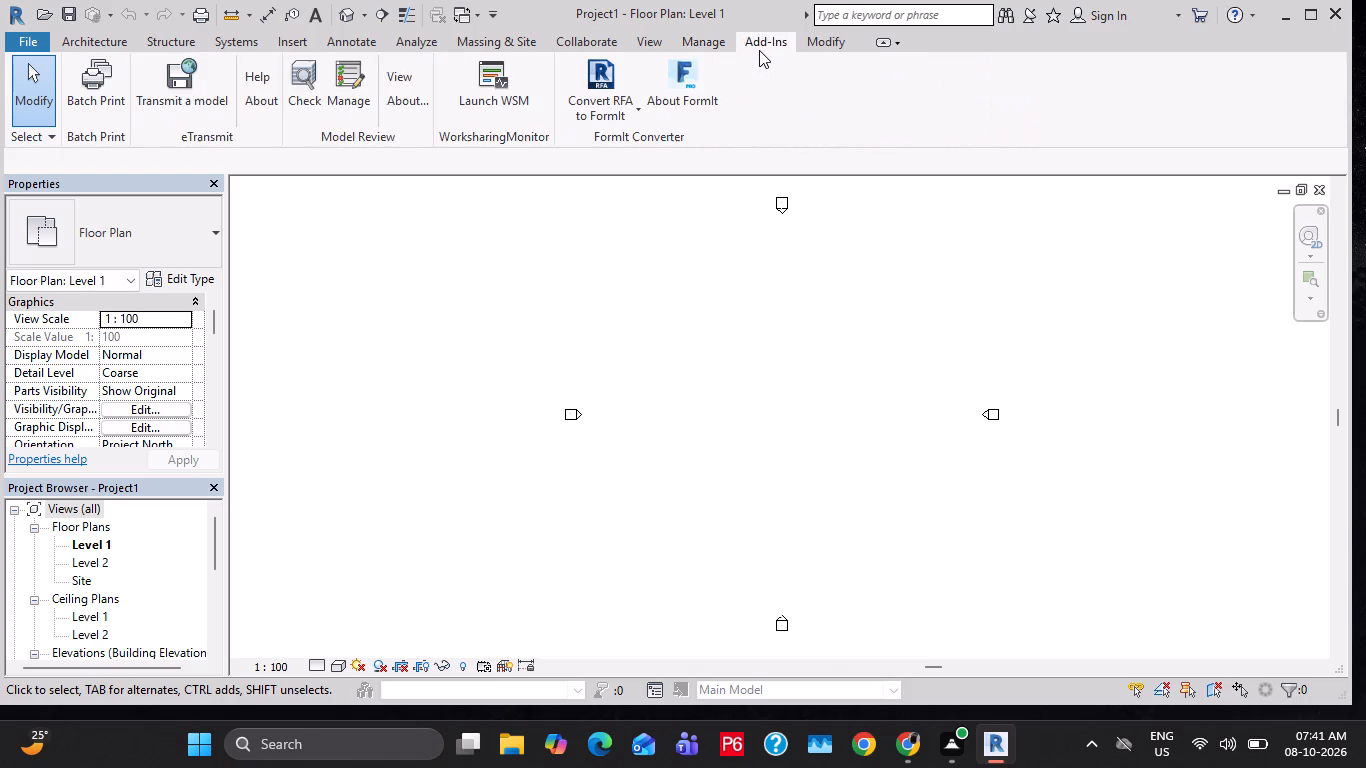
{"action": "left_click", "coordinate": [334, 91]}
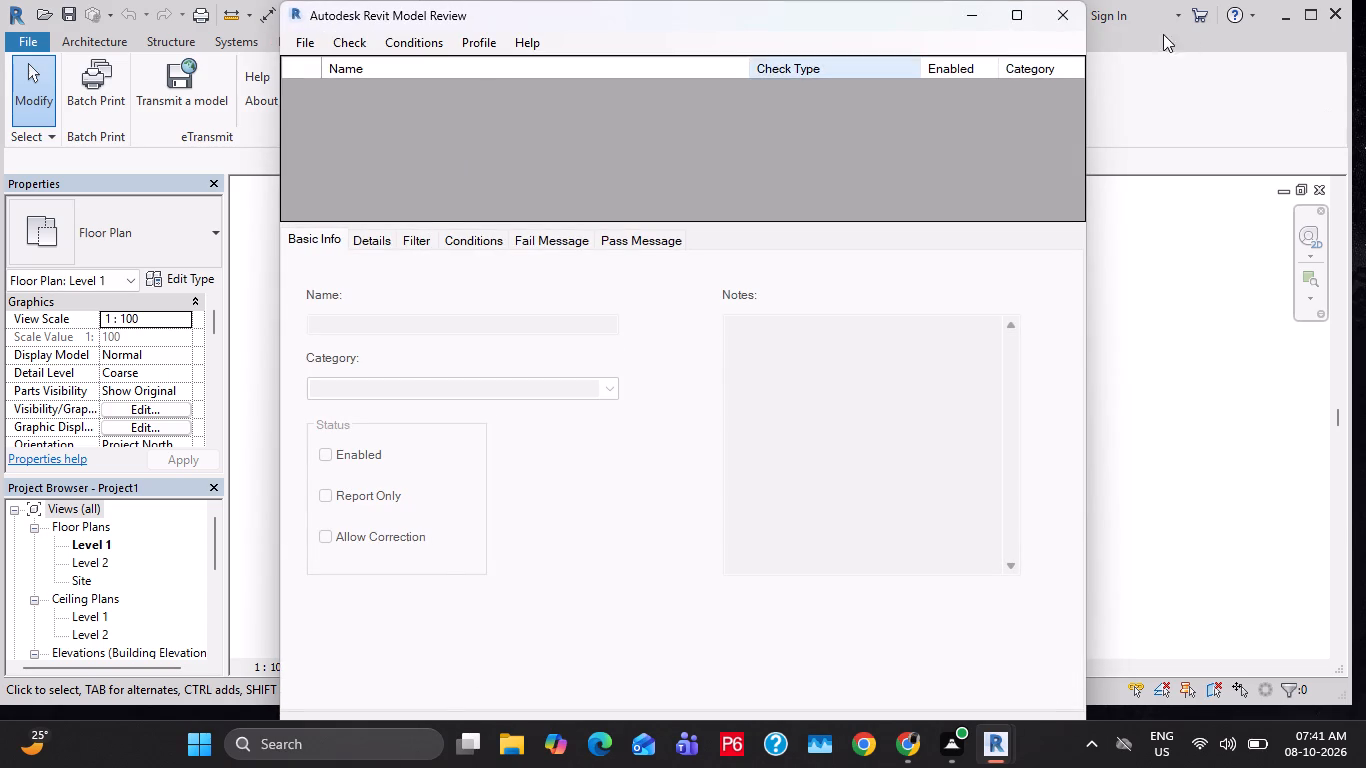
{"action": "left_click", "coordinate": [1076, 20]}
Set the project's length units to feet and fractional inches, rounded to the nearest 1/2".
{"action": "left_click", "coordinate": [722, 38]}
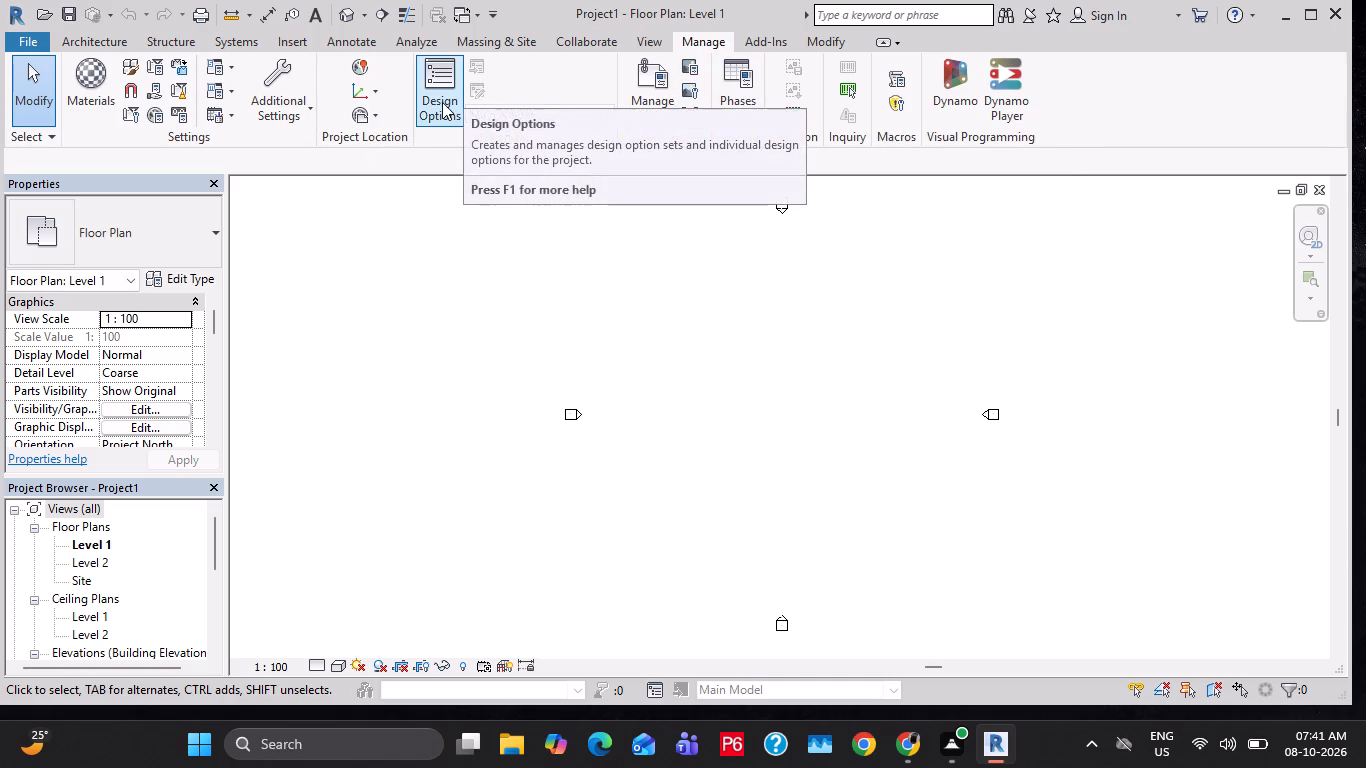
{"action": "left_click", "coordinate": [302, 115]}
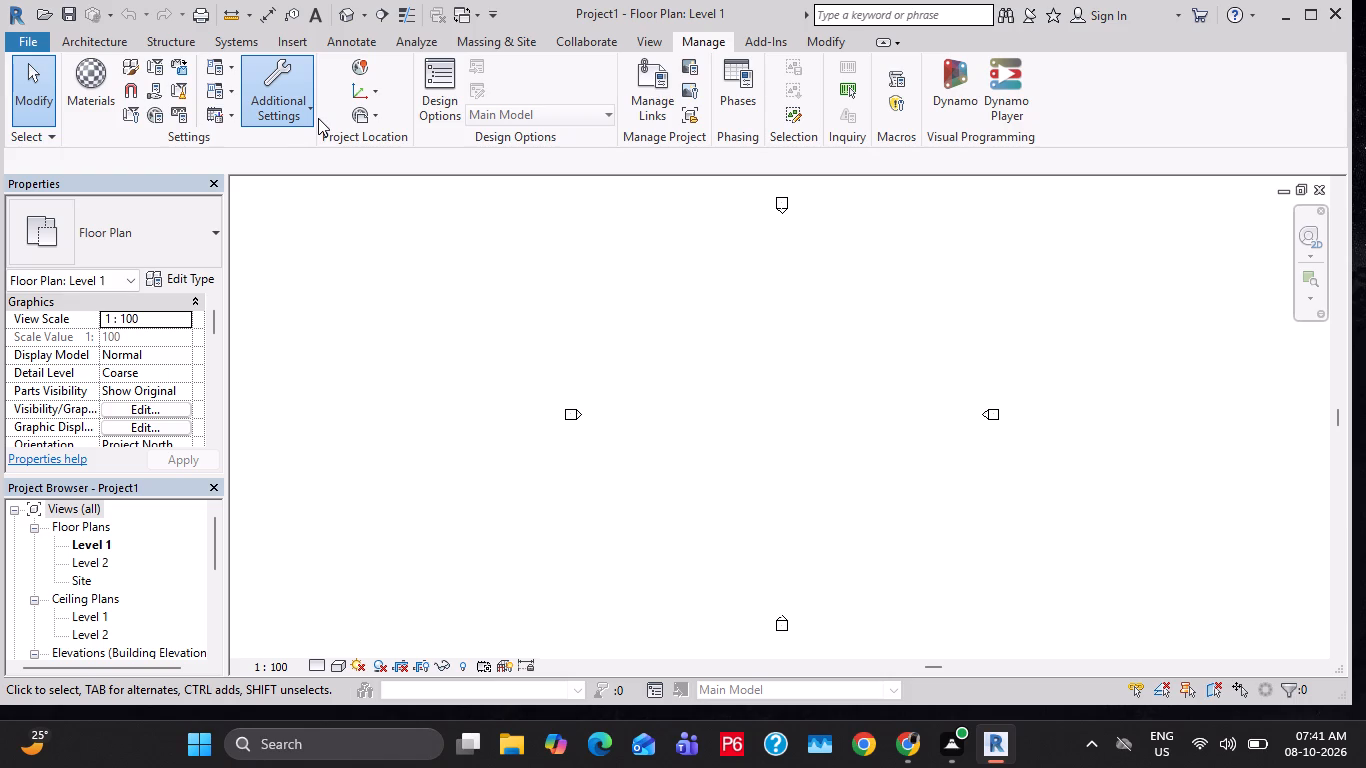
{"action": "left_click", "coordinate": [690, 498]}
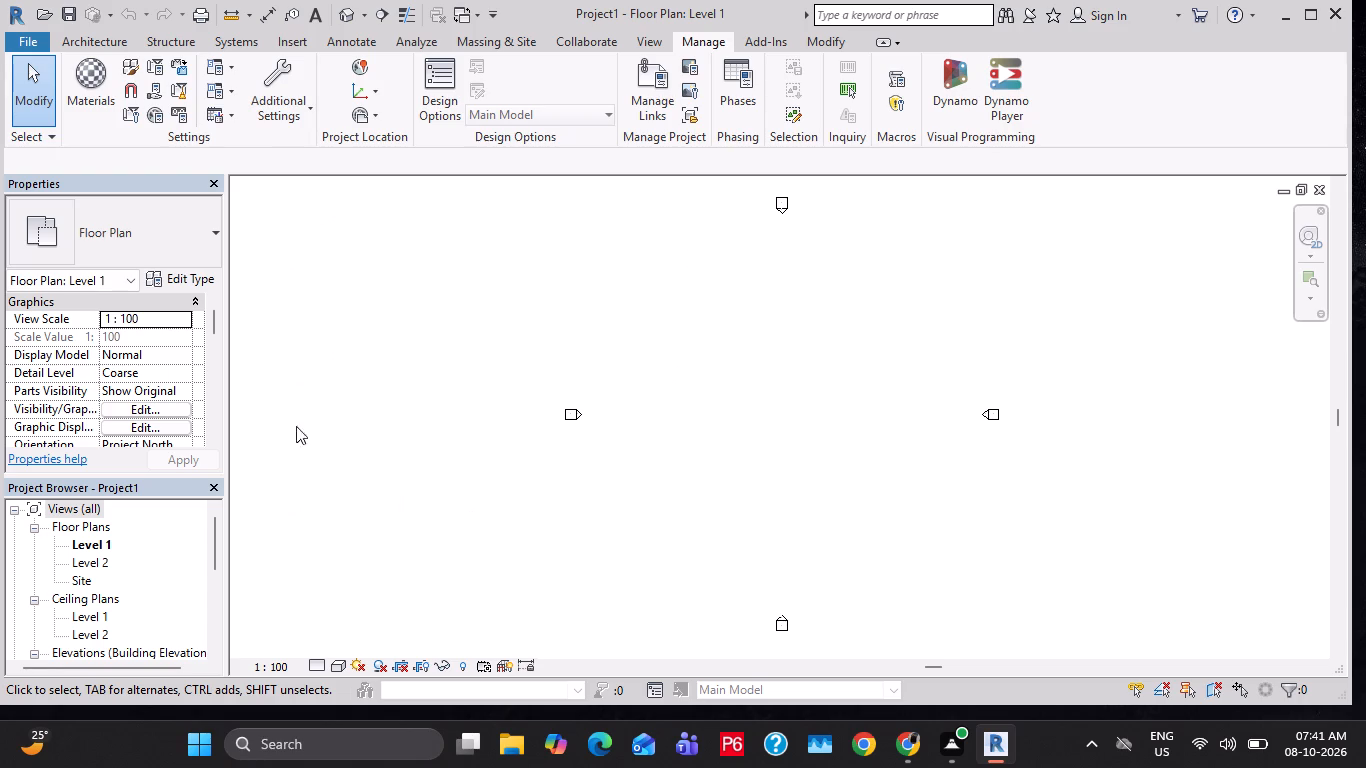
{"action": "left_click", "coordinate": [185, 110]}
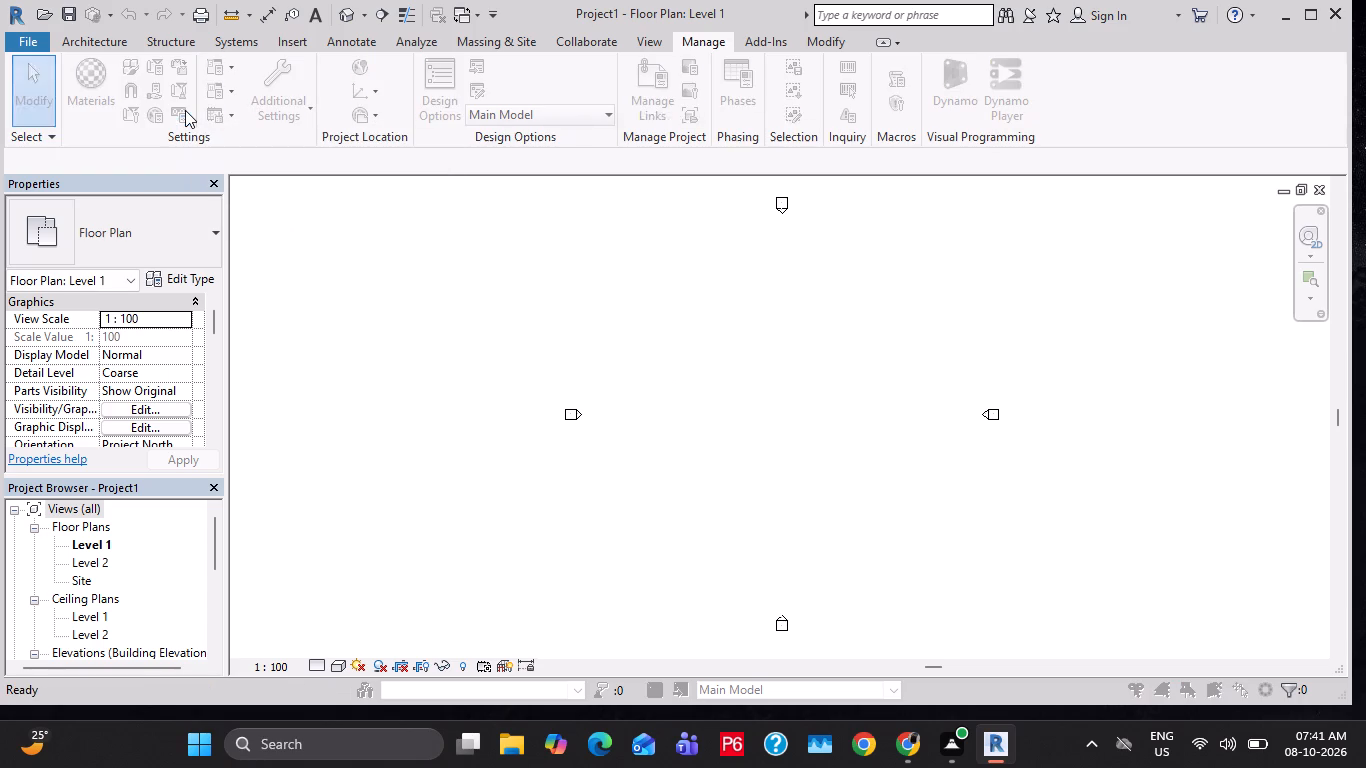
{"action": "left_click", "coordinate": [769, 216]}
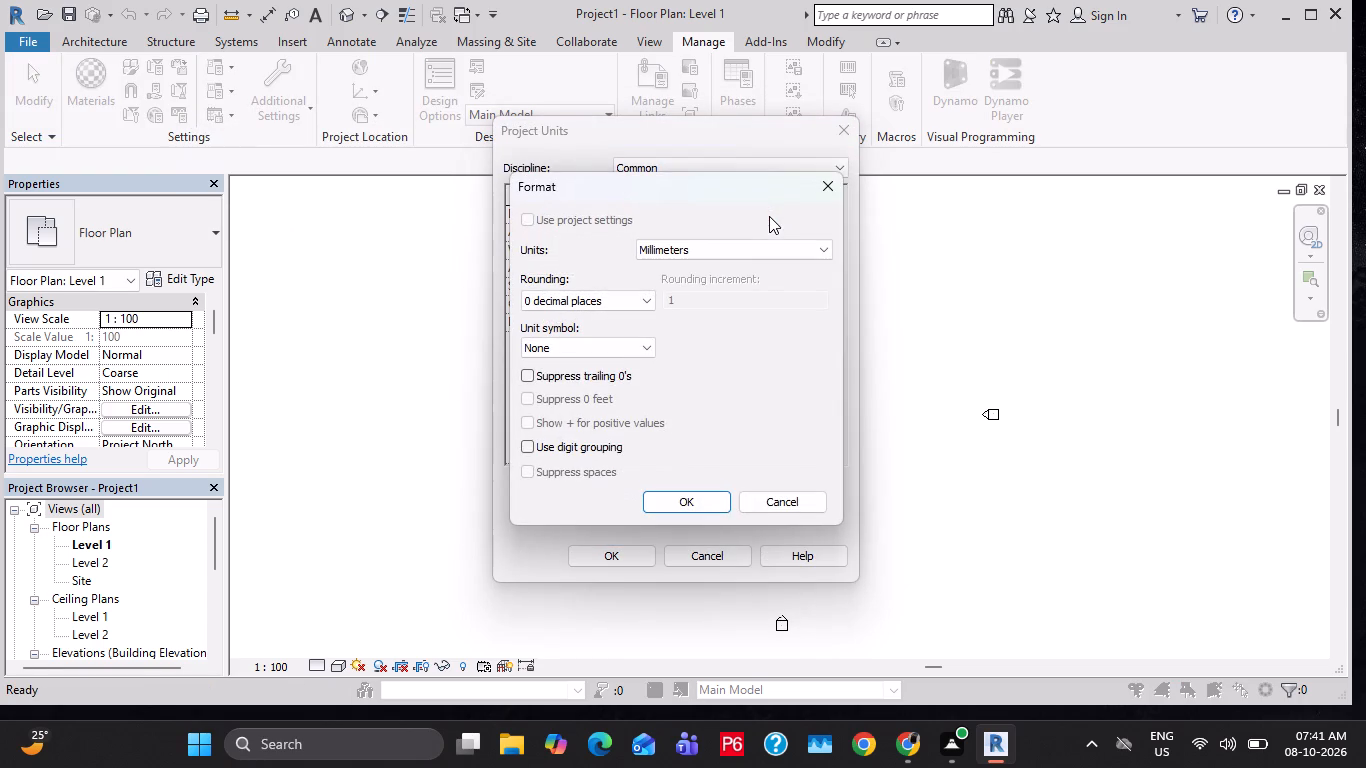
{"action": "left_click", "coordinate": [739, 259]}
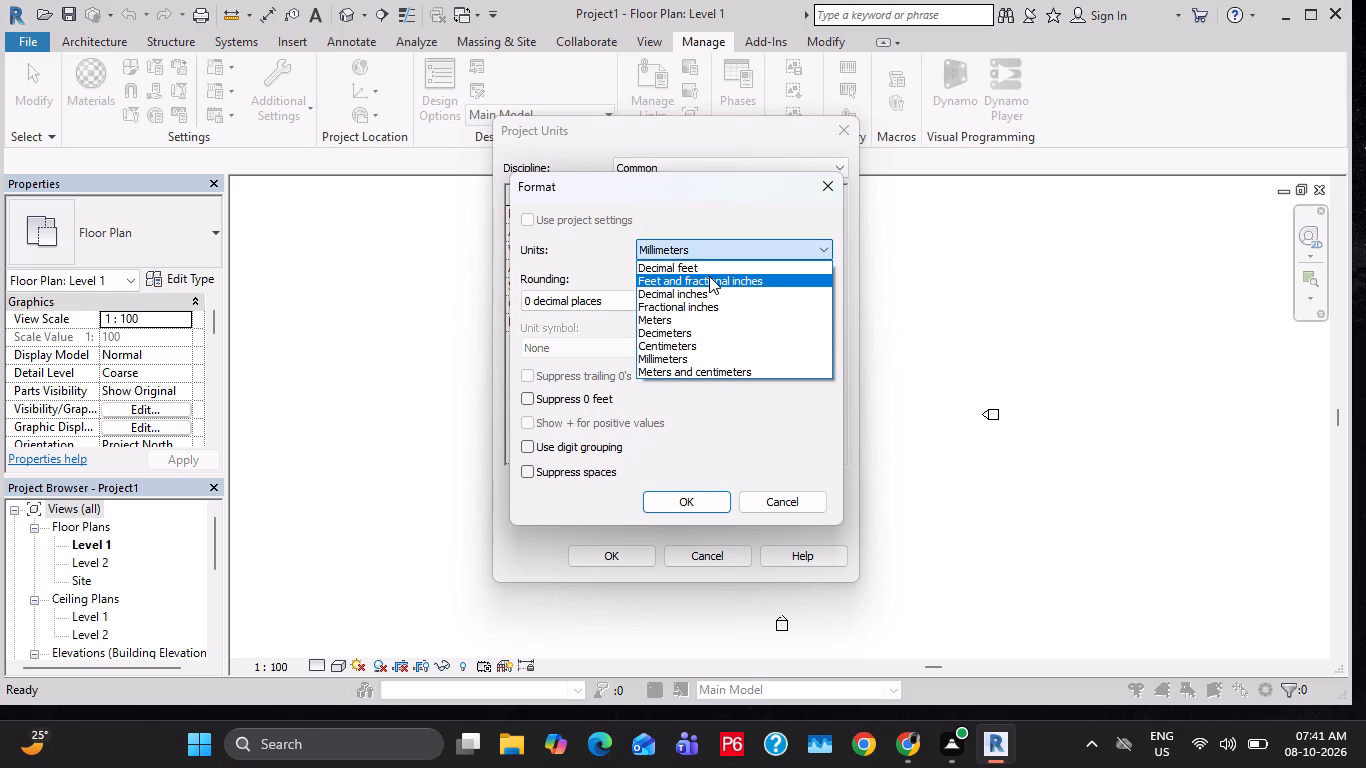
{"action": "left_click", "coordinate": [709, 276]}
{"action": "left_click", "coordinate": [557, 296]}
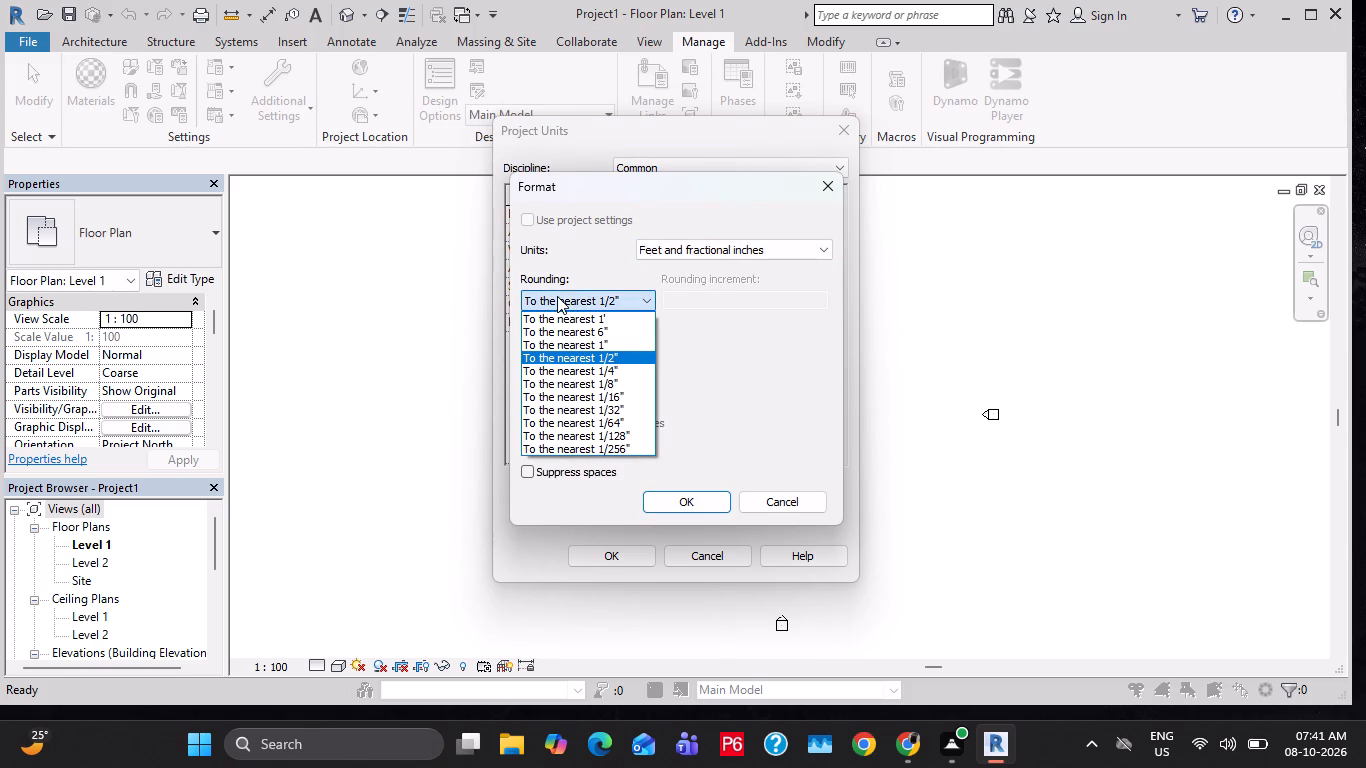
{"action": "left_click", "coordinate": [606, 353]}
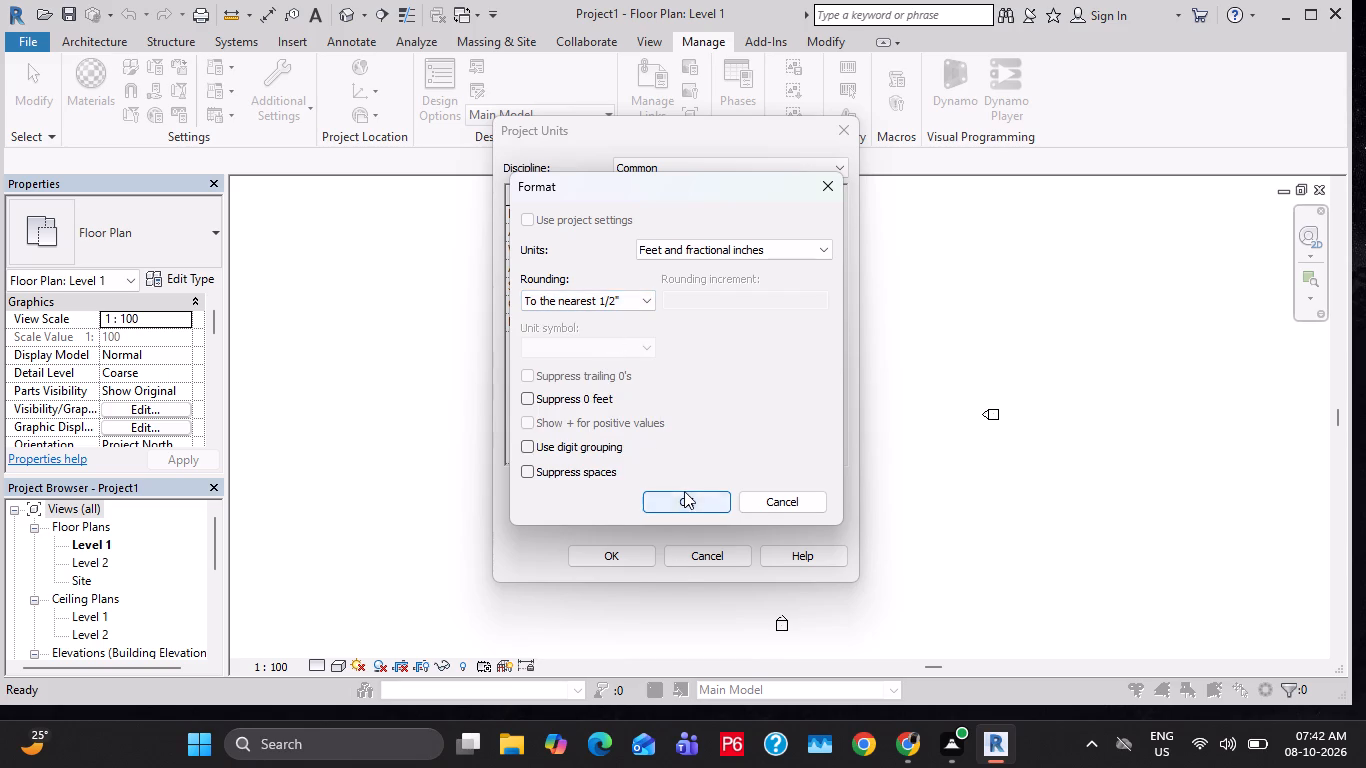
{"action": "left_click", "coordinate": [684, 491]}
Set the project's area units to square feet with 0 decimal places and the SF symbol.
{"action": "left_click", "coordinate": [740, 233]}
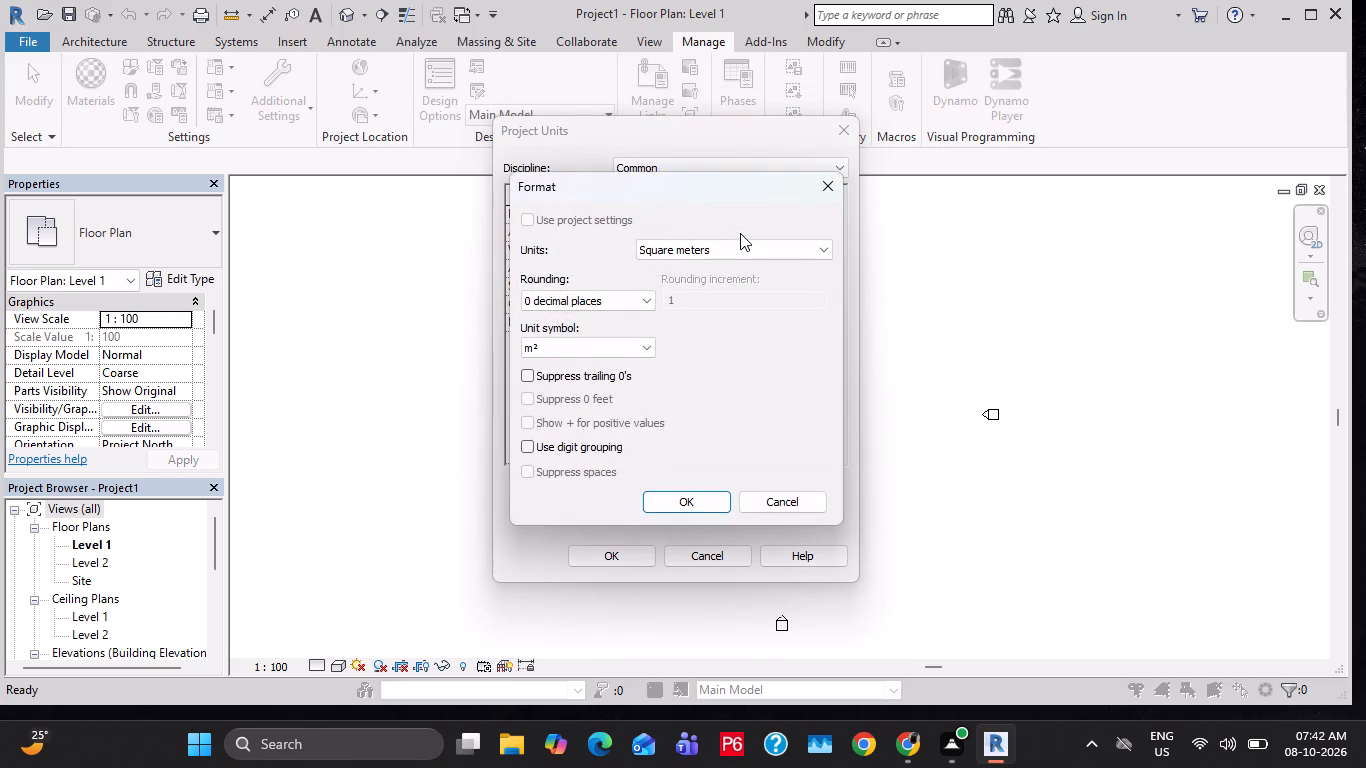
{"action": "left_click", "coordinate": [743, 252]}
{"action": "left_click", "coordinate": [738, 280]}
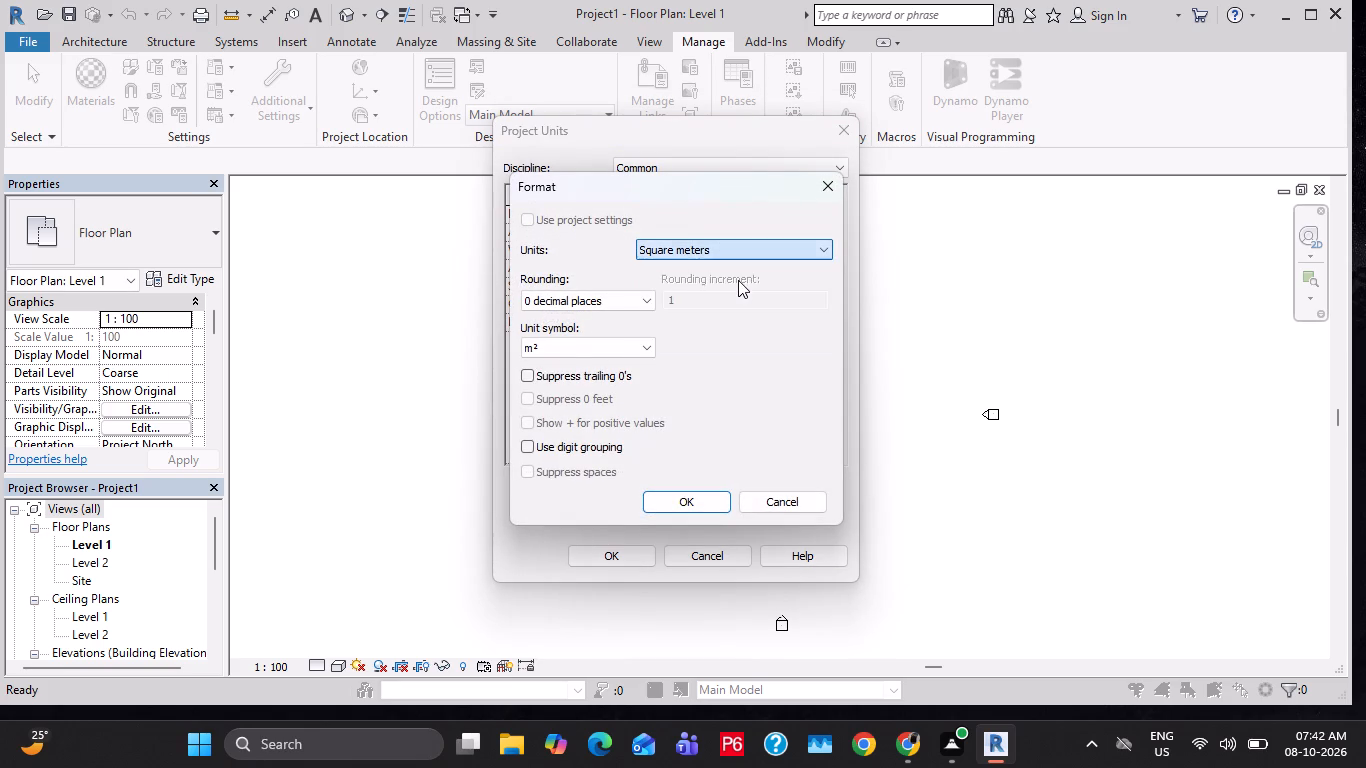
{"action": "left_click", "coordinate": [737, 258]}
{"action": "left_click", "coordinate": [712, 270]}
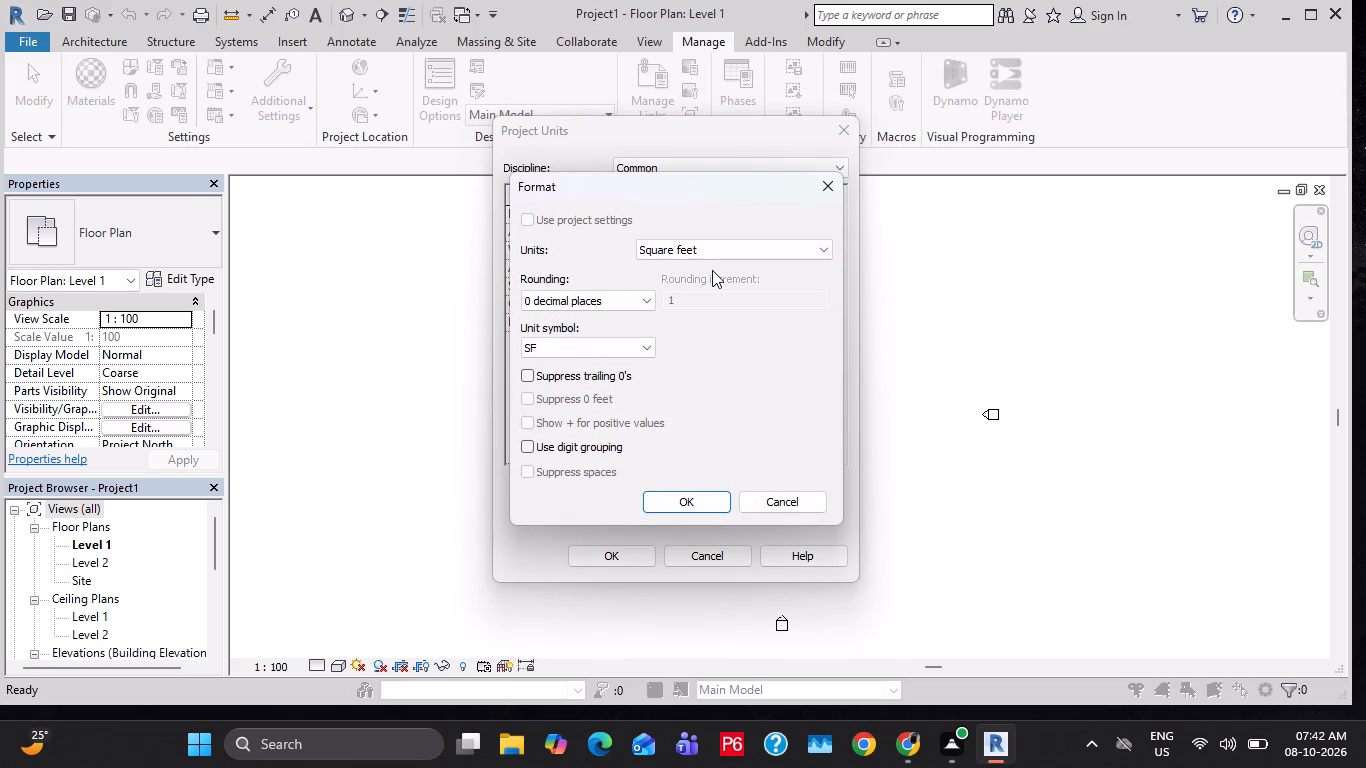
{"action": "left_click", "coordinate": [620, 300]}
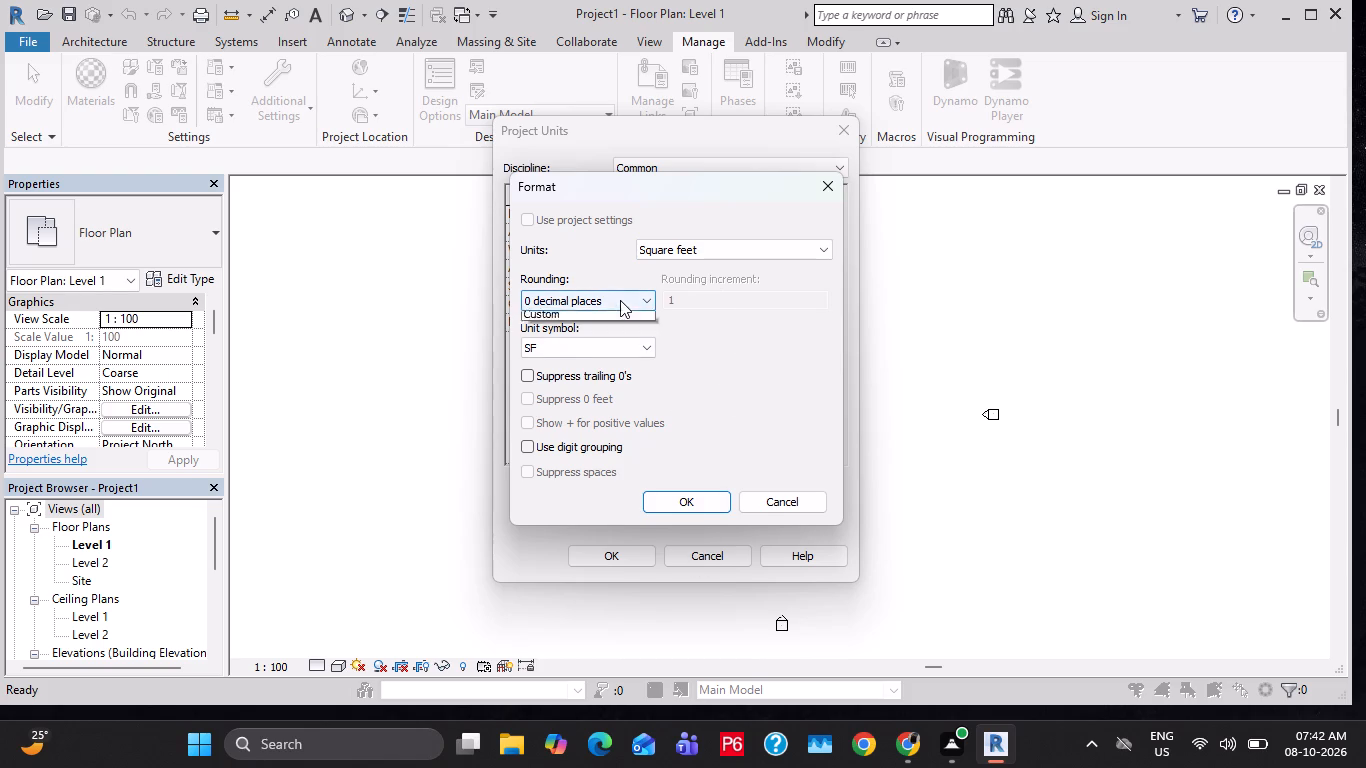
{"action": "left_click", "coordinate": [717, 359]}
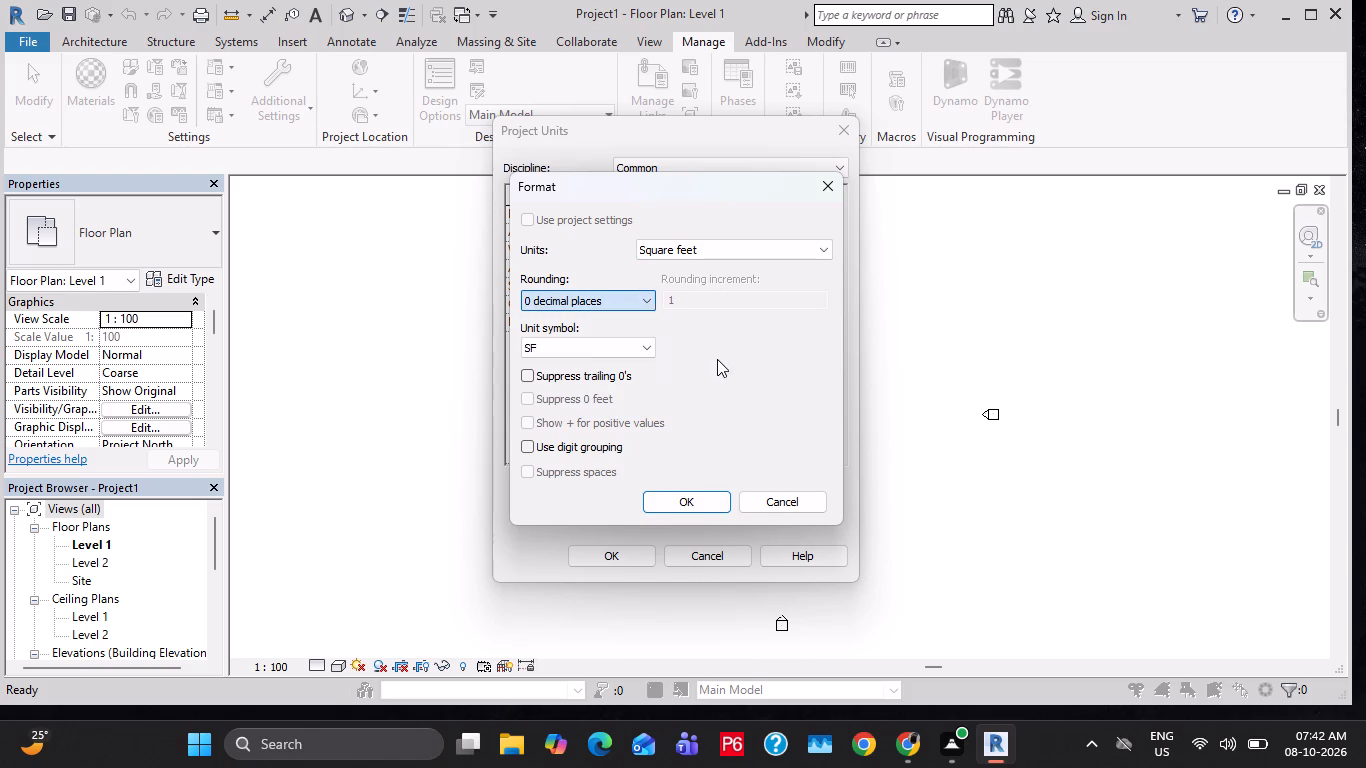
{"action": "left_click", "coordinate": [635, 336]}
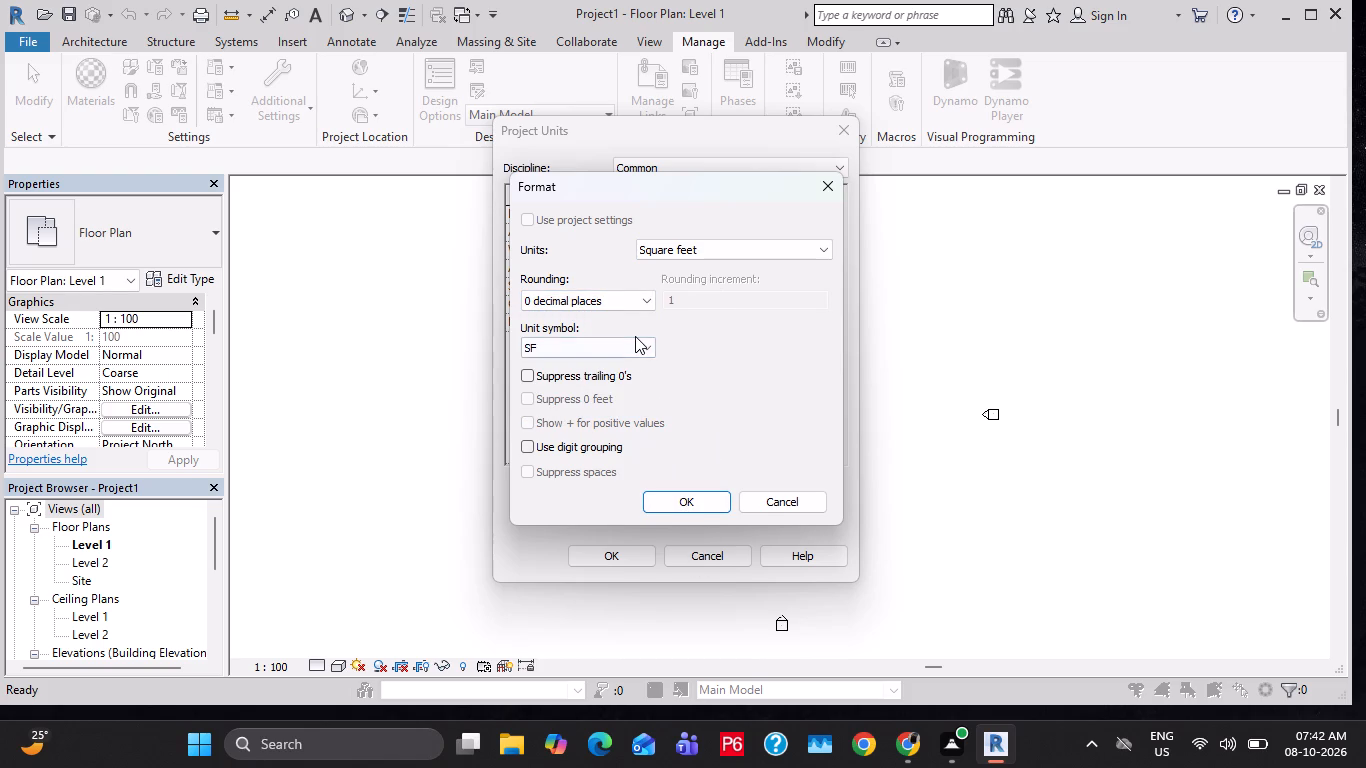
{"action": "left_click", "coordinate": [720, 493]}
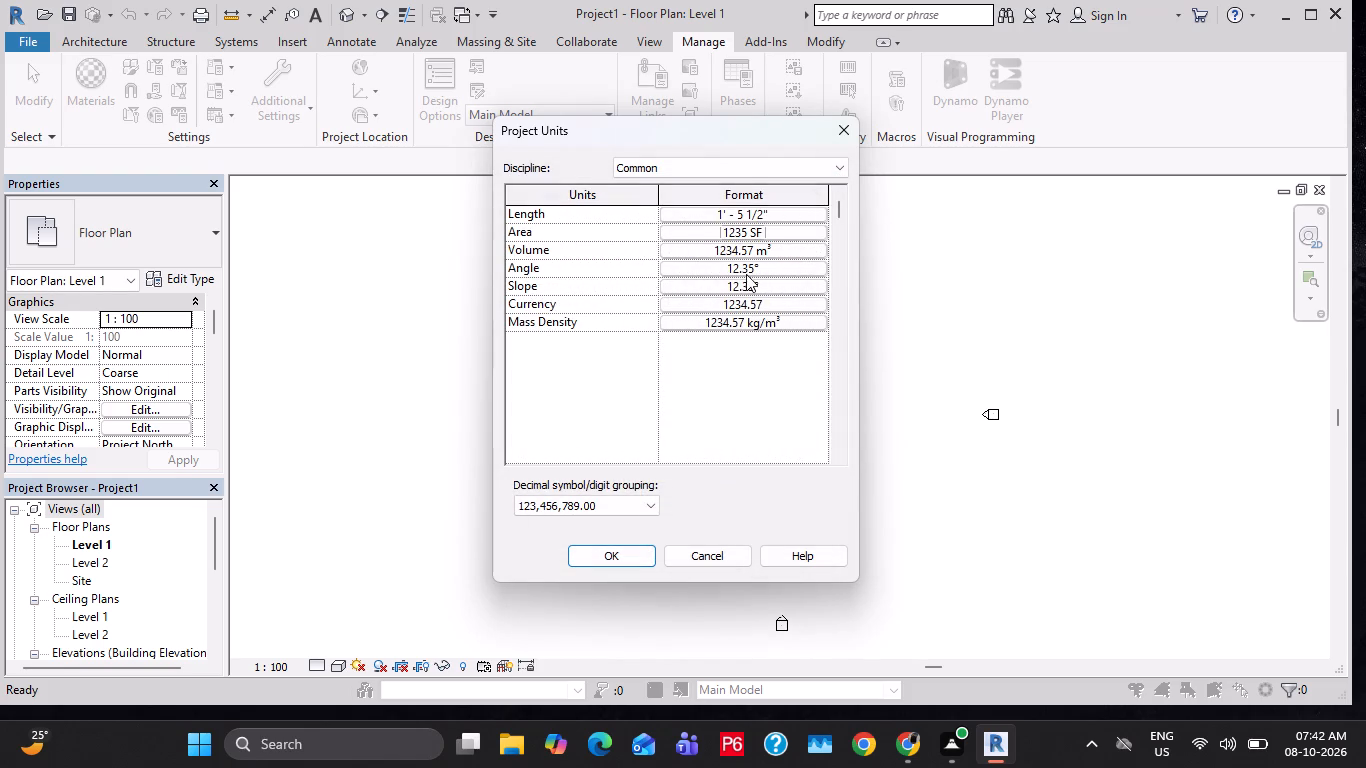
Set the project's volume units to cubic feet with 2 decimal places.
{"action": "left_click", "coordinate": [746, 254]}
{"action": "left_click", "coordinate": [666, 251]}
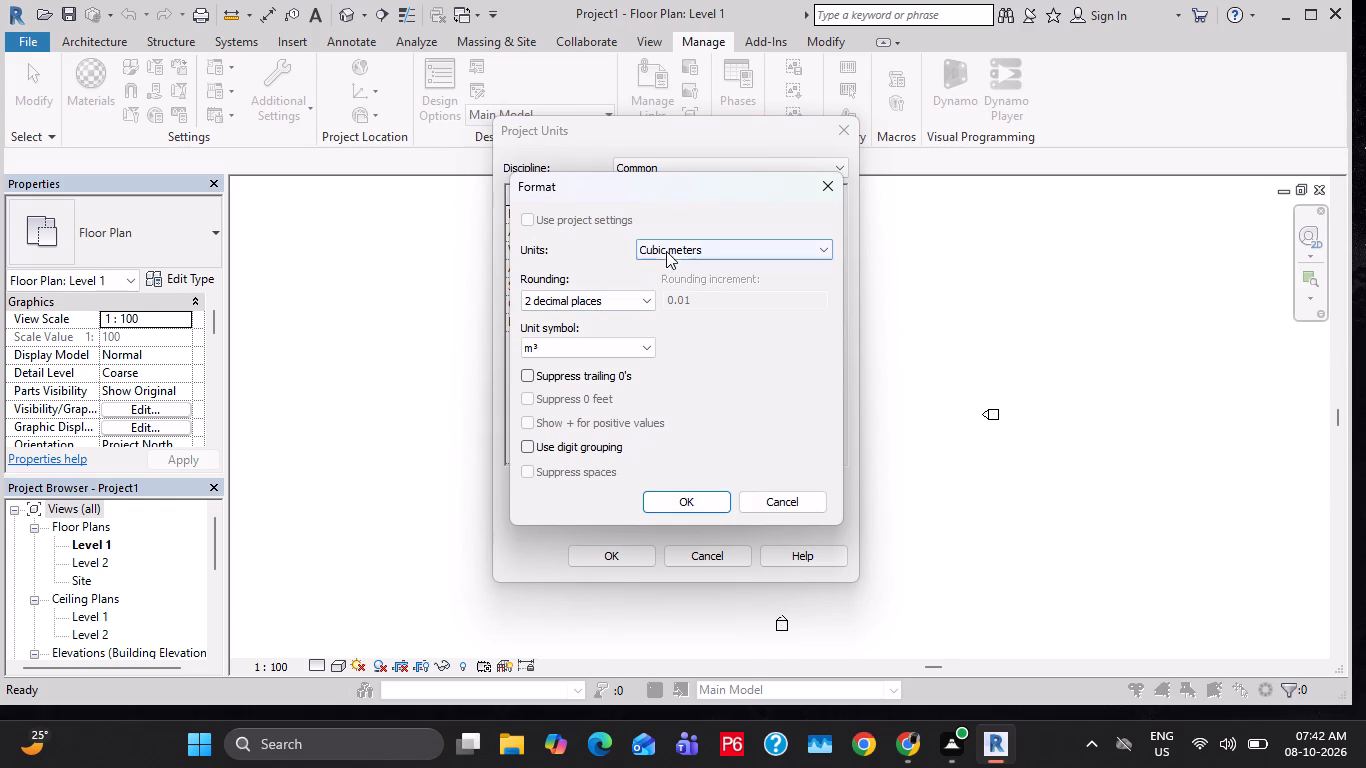
{"action": "left_click", "coordinate": [673, 275]}
{"action": "left_click", "coordinate": [679, 500]}
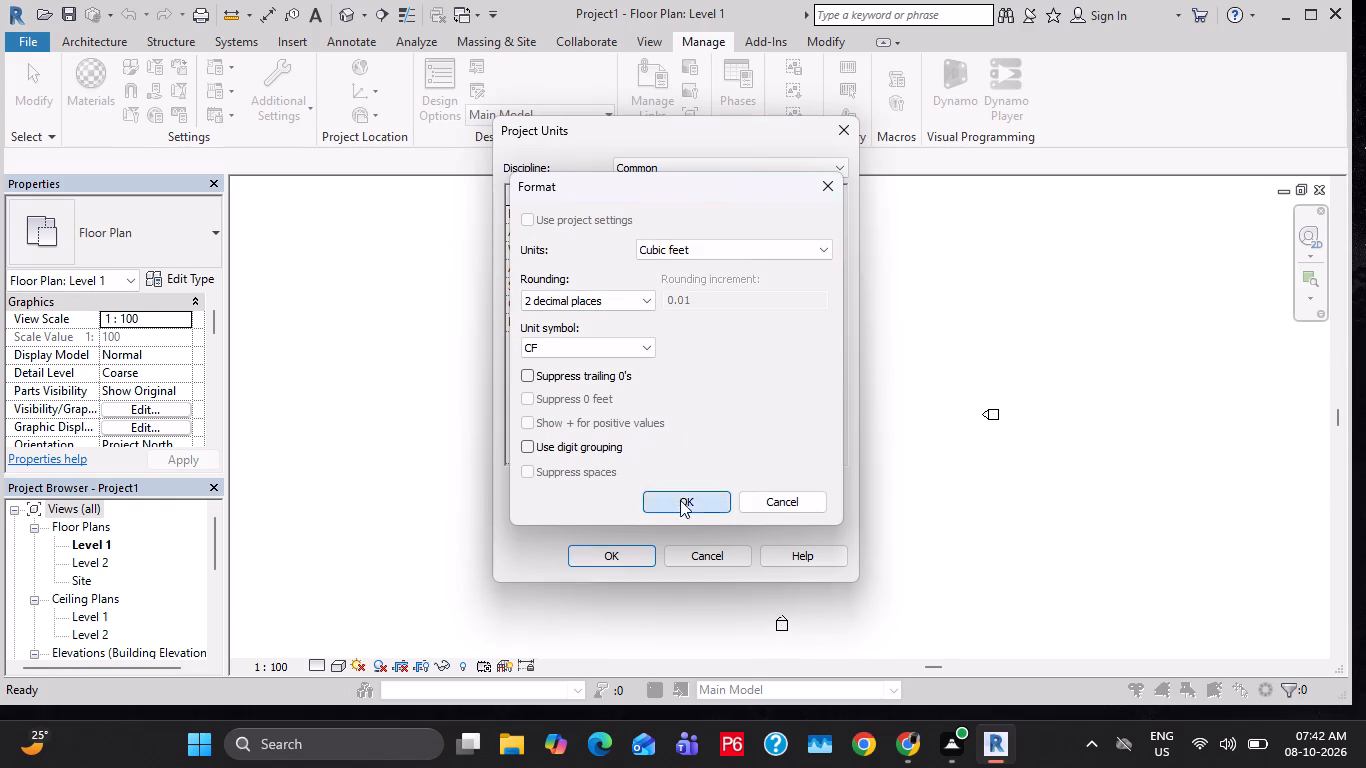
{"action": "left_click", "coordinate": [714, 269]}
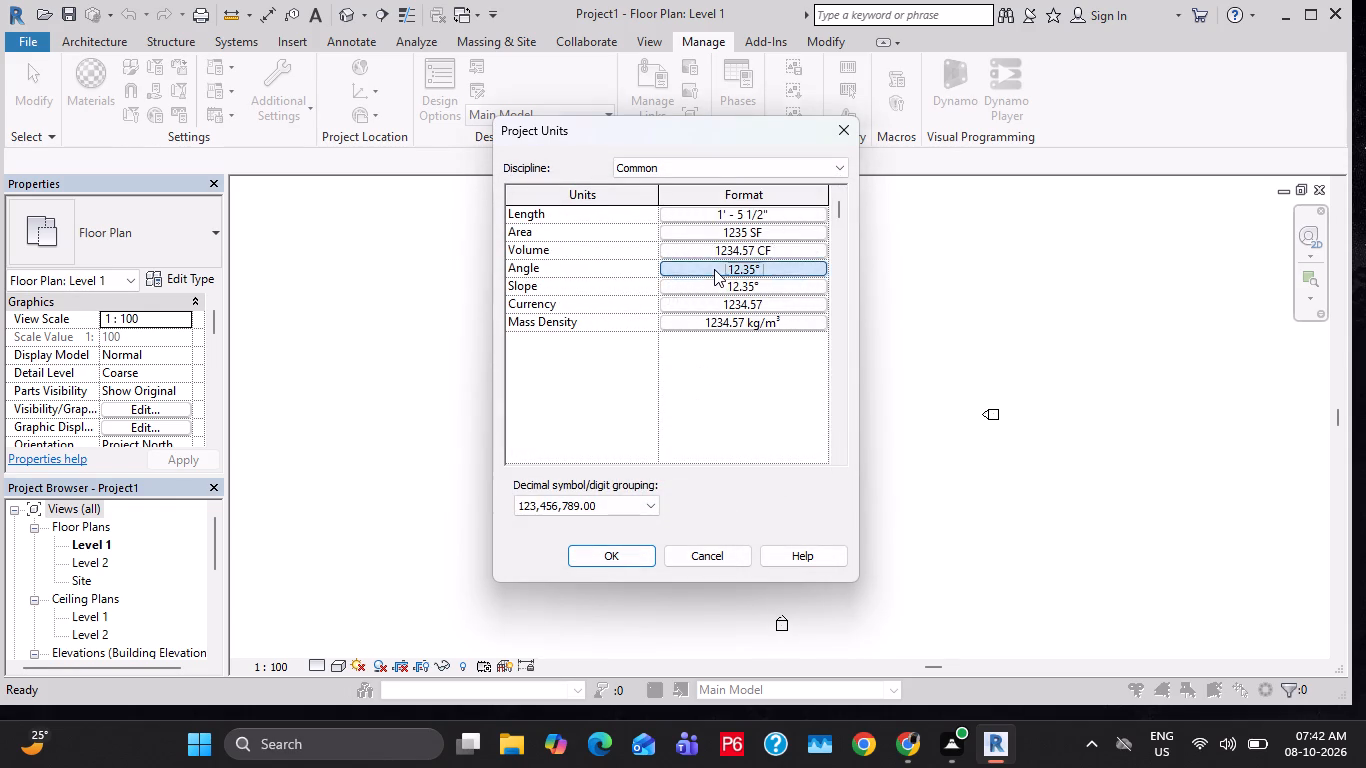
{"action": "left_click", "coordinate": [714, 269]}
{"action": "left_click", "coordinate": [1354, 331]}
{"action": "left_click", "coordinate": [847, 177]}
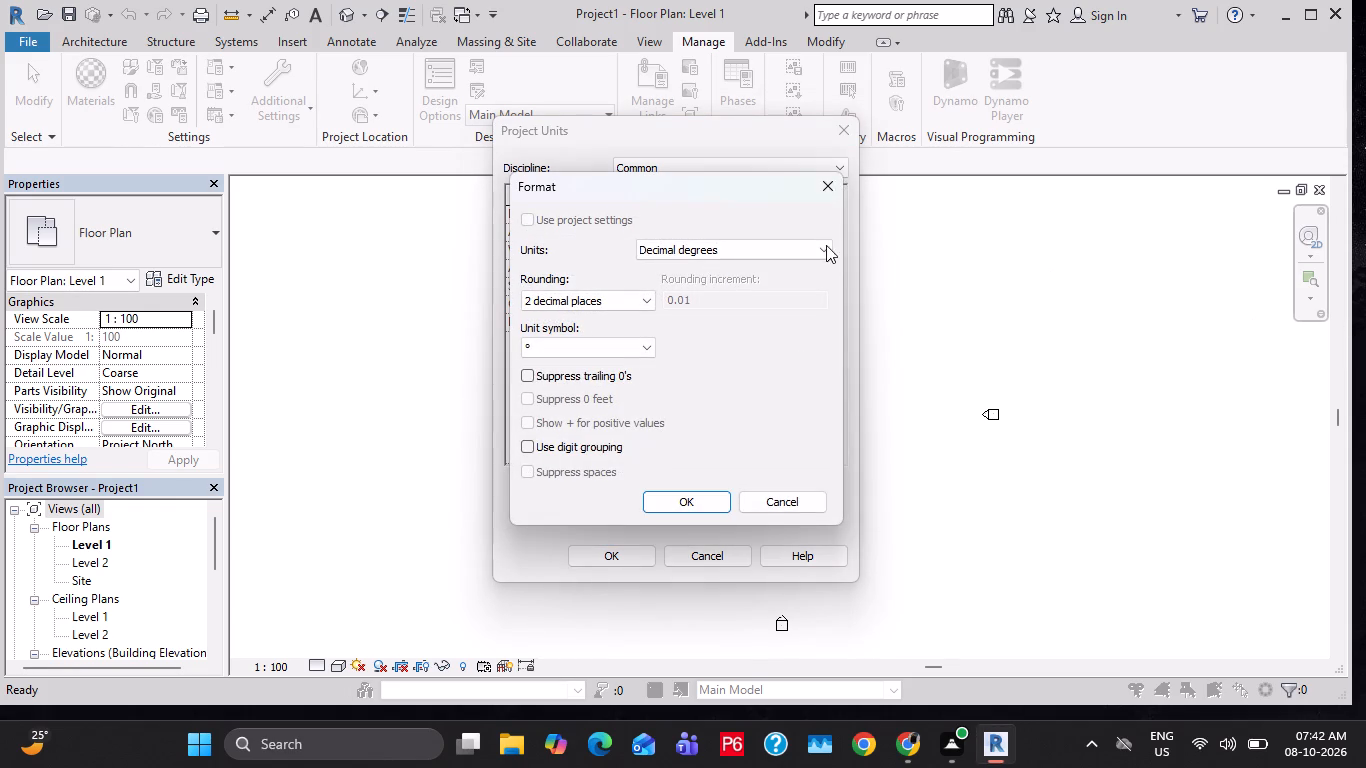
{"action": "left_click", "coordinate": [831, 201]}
Apply the new project unit settings to the project.
{"action": "left_click", "coordinate": [618, 545]}
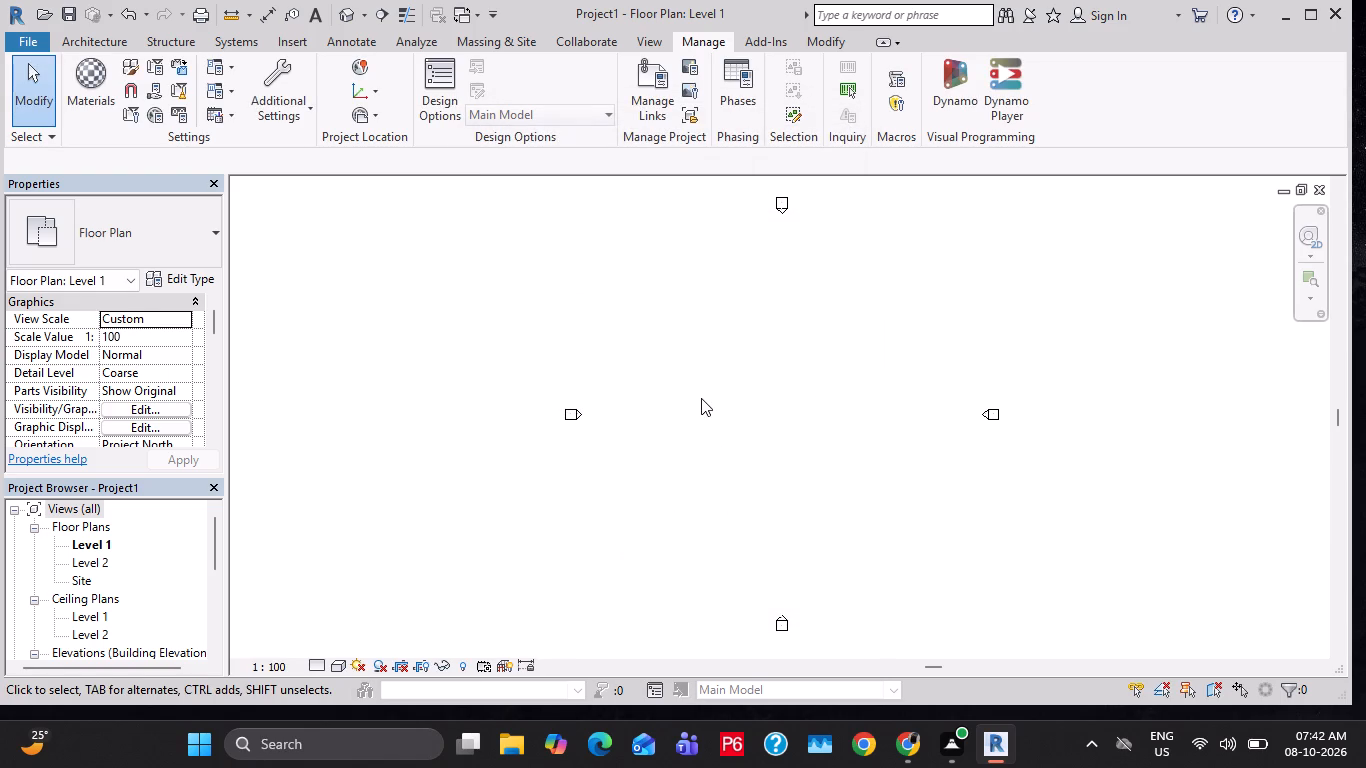
Start an architectural wall using the Basic Wall type Generic - 200mm.
{"action": "left_click", "coordinate": [103, 47]}
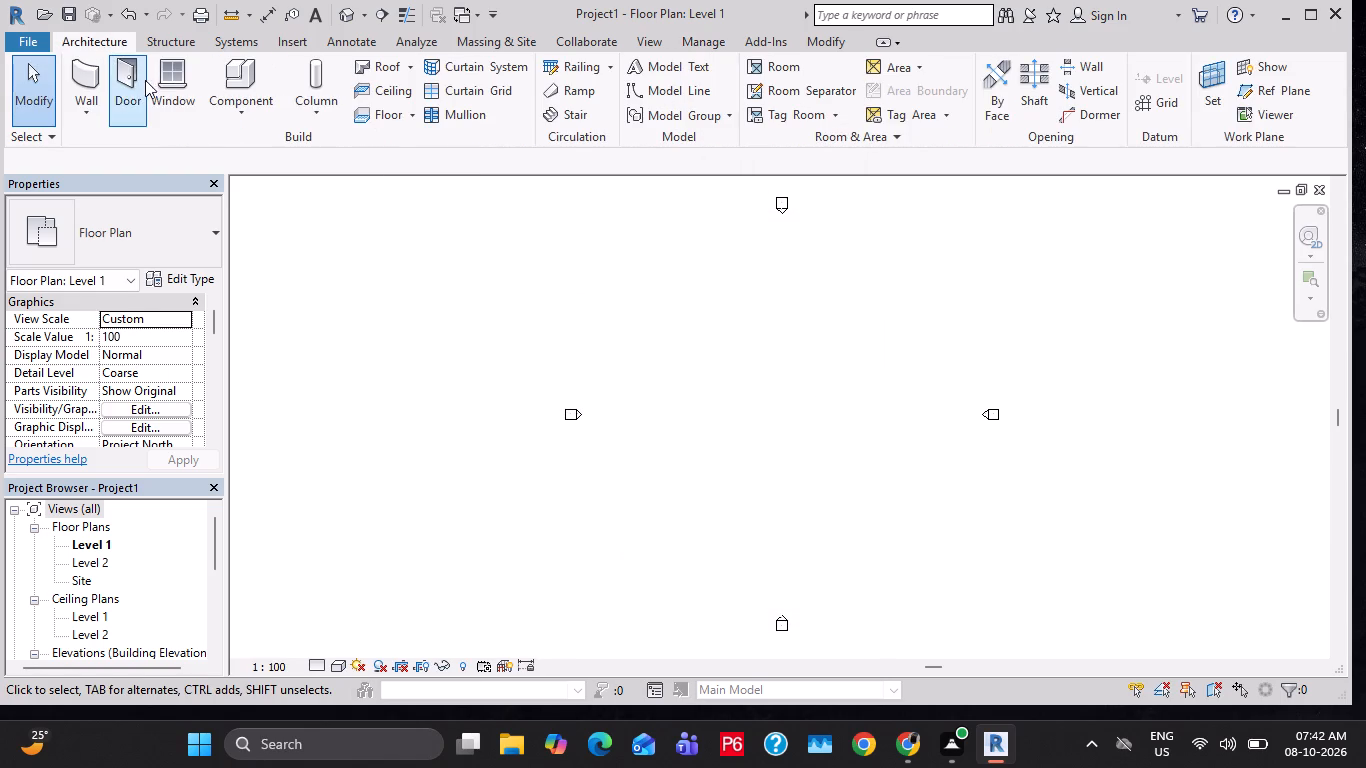
{"action": "left_click", "coordinate": [86, 95]}
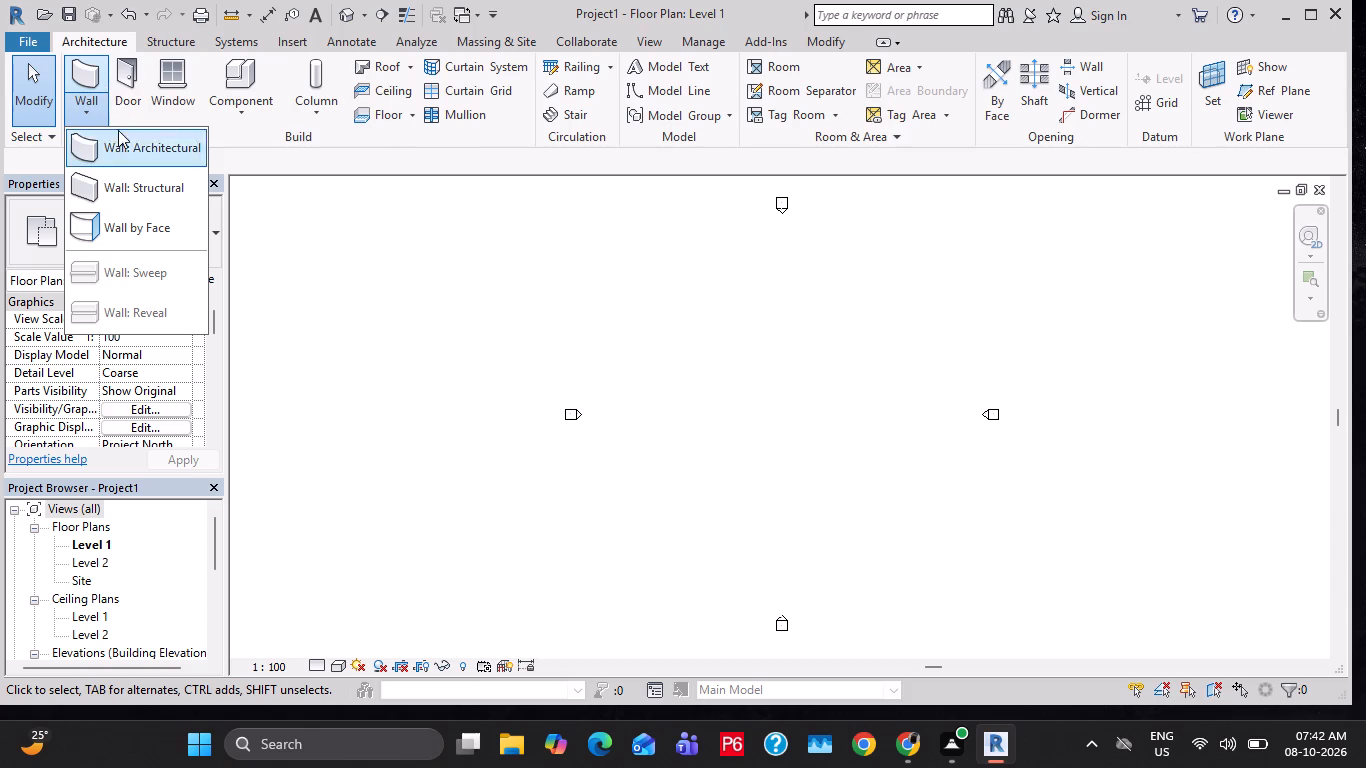
{"action": "left_click", "coordinate": [127, 149]}
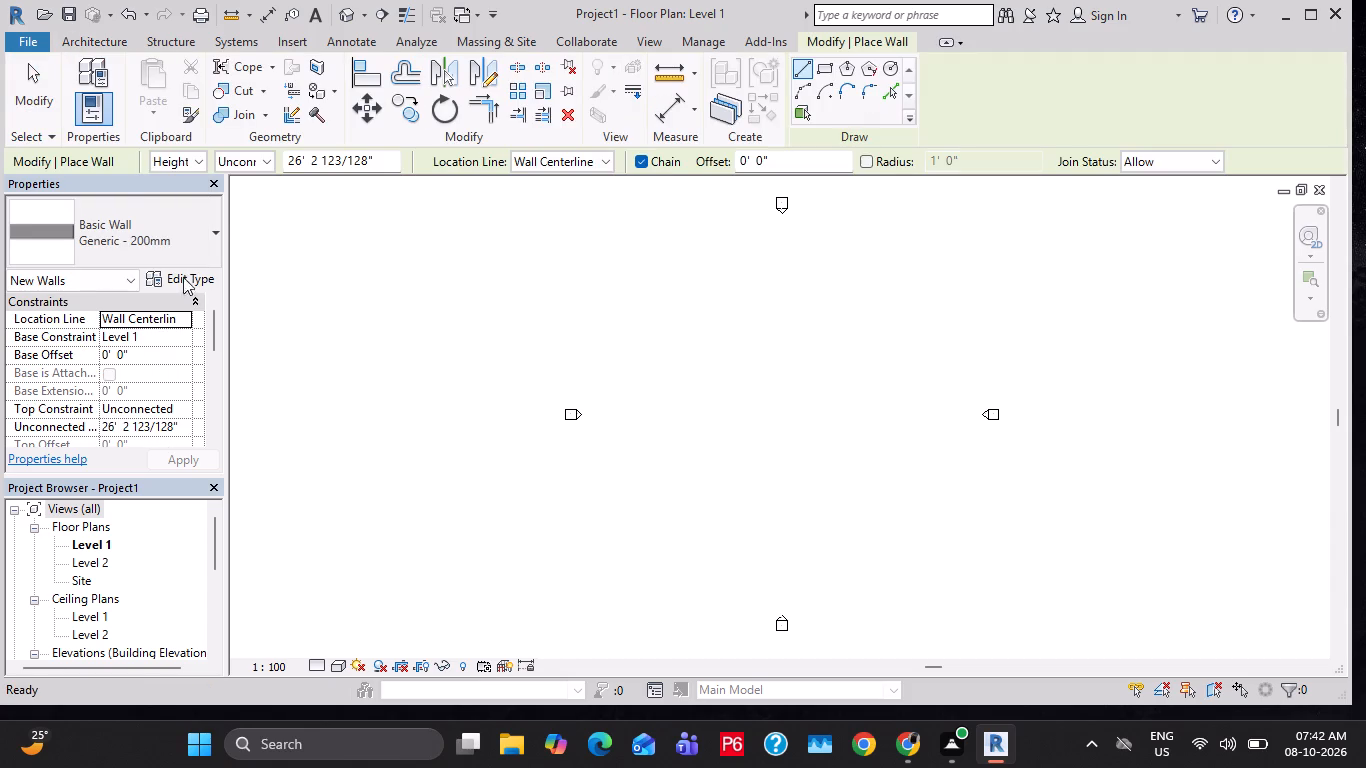
{"action": "left_click", "coordinate": [183, 233]}
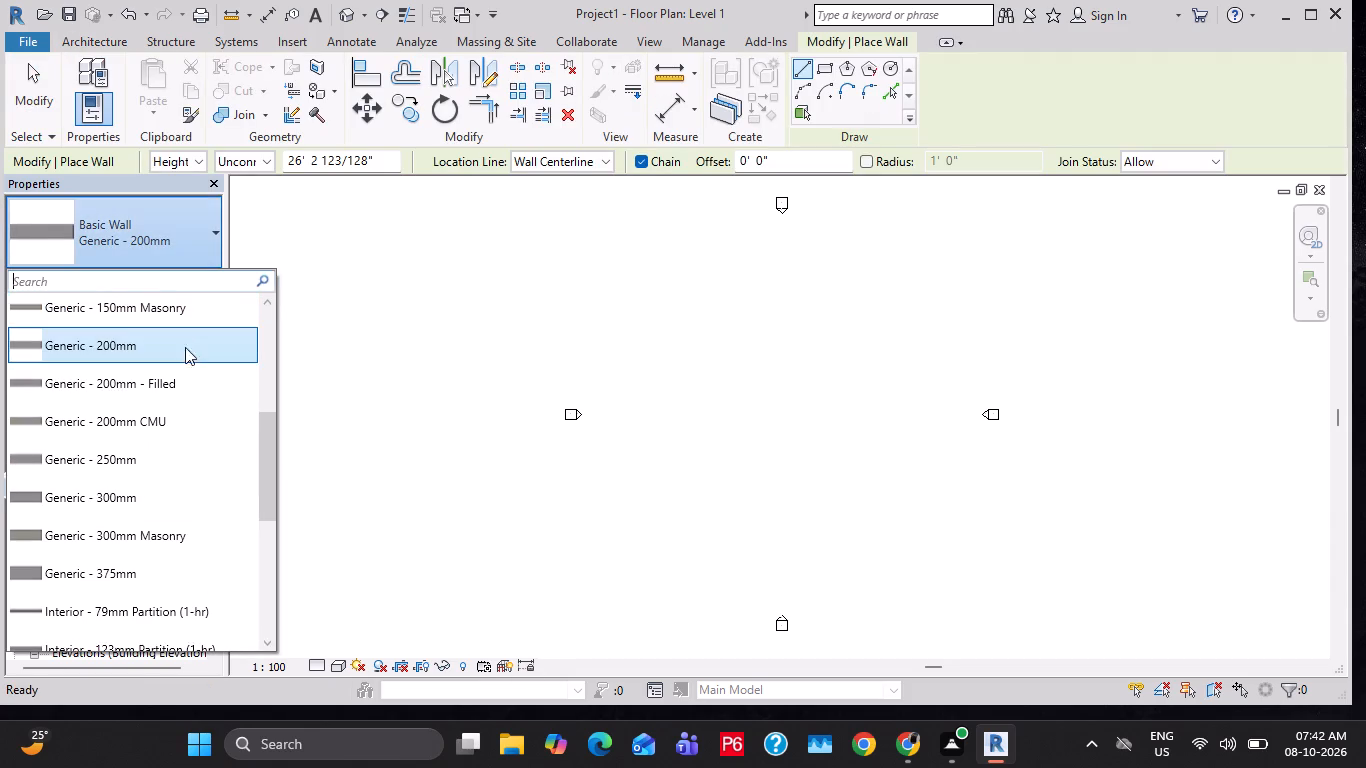
{"action": "left_click", "coordinate": [184, 356]}
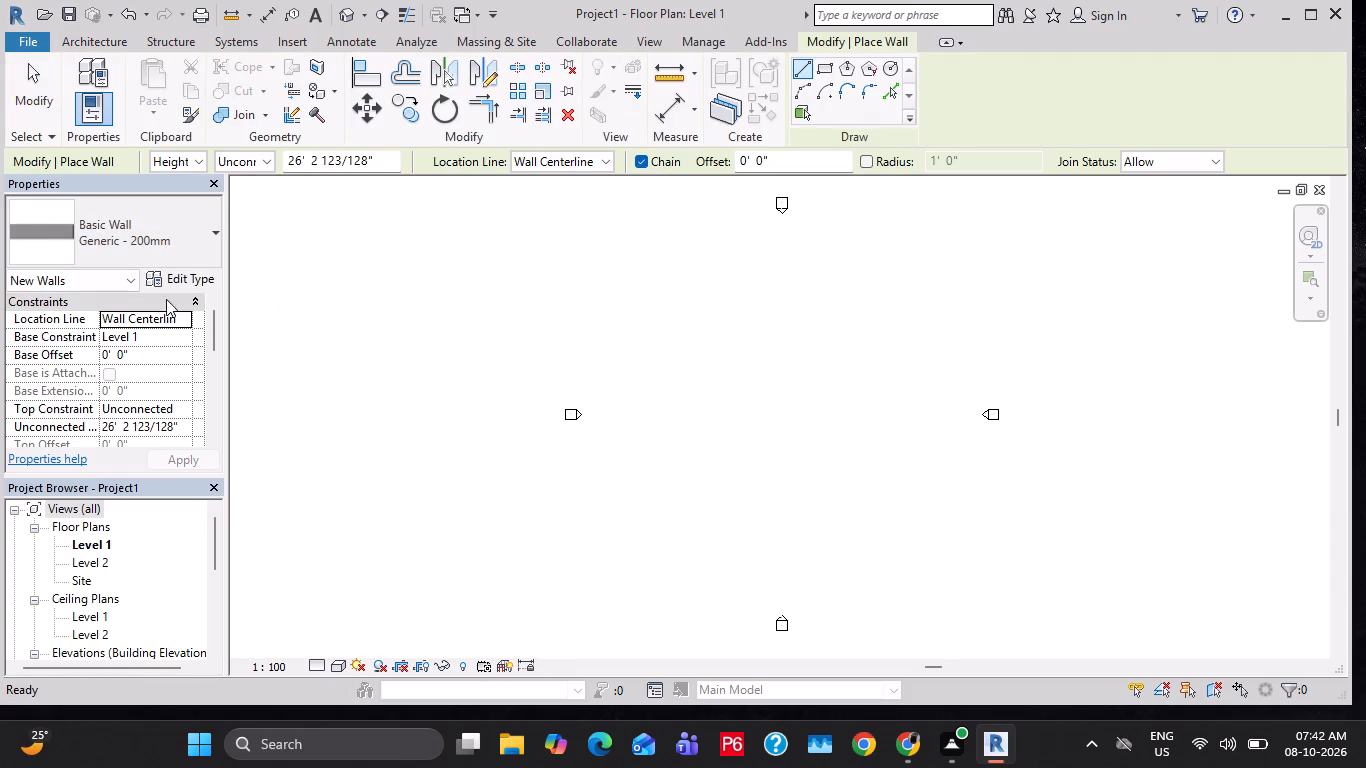
Set the Structure [1] layer thickness of the Generic - 200mm wall type to 9".
{"action": "left_click", "coordinate": [179, 272]}
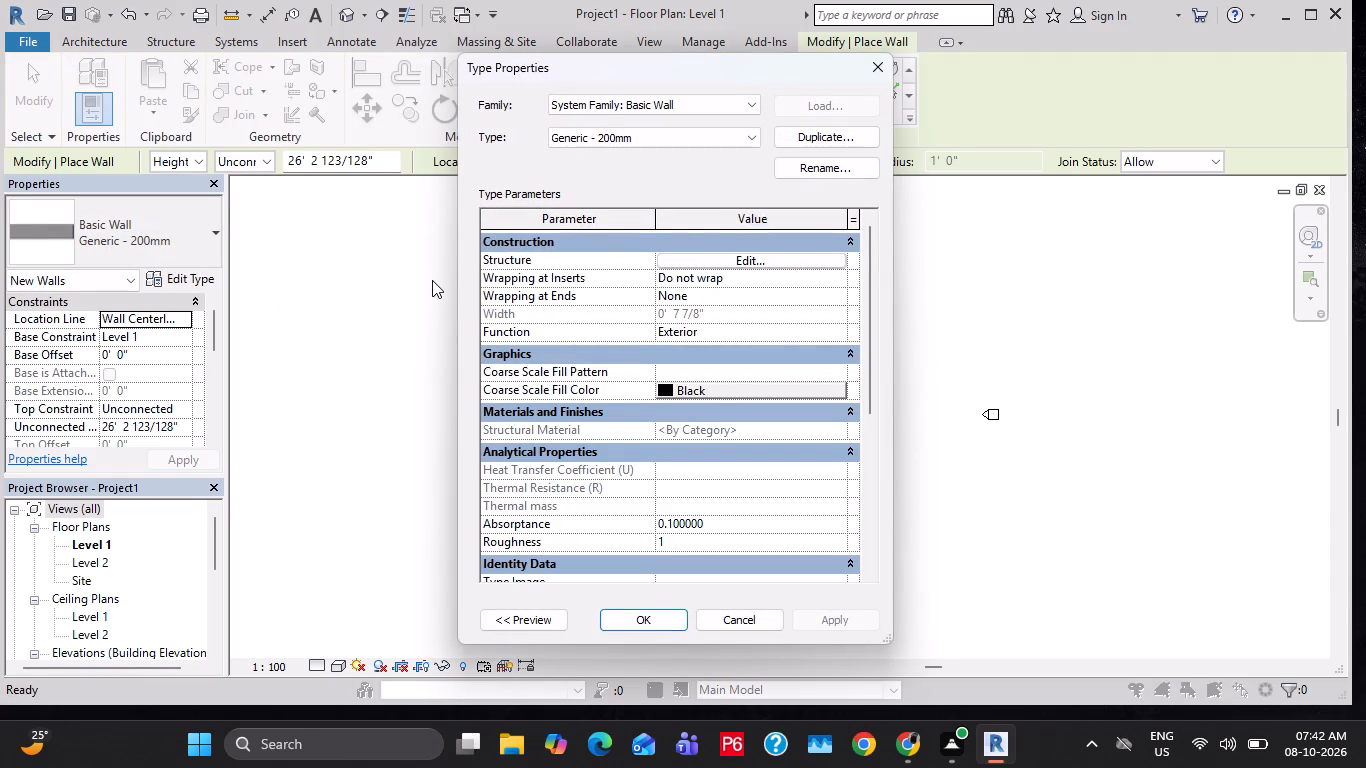
{"action": "left_click", "coordinate": [738, 256]}
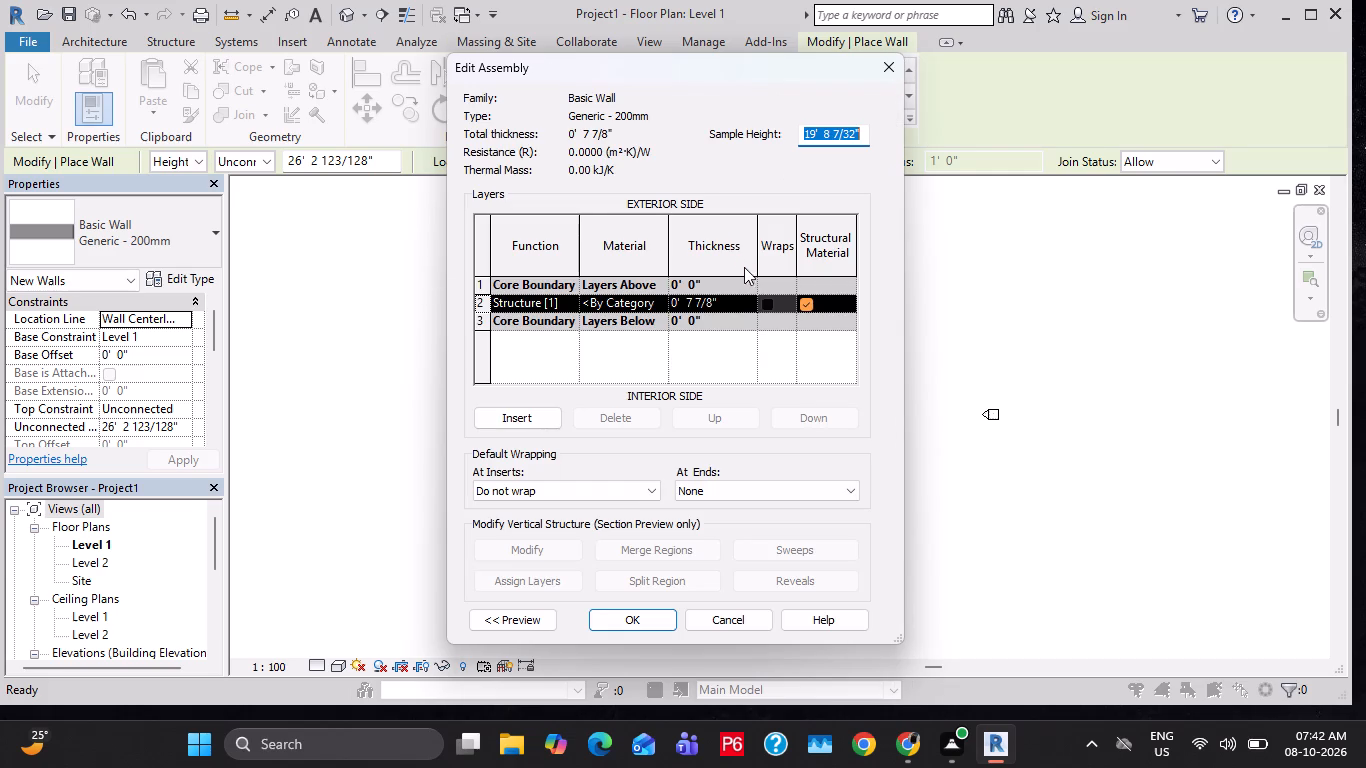
{"action": "left_click", "coordinate": [525, 314]}
{"action": "left_click", "coordinate": [526, 296]}
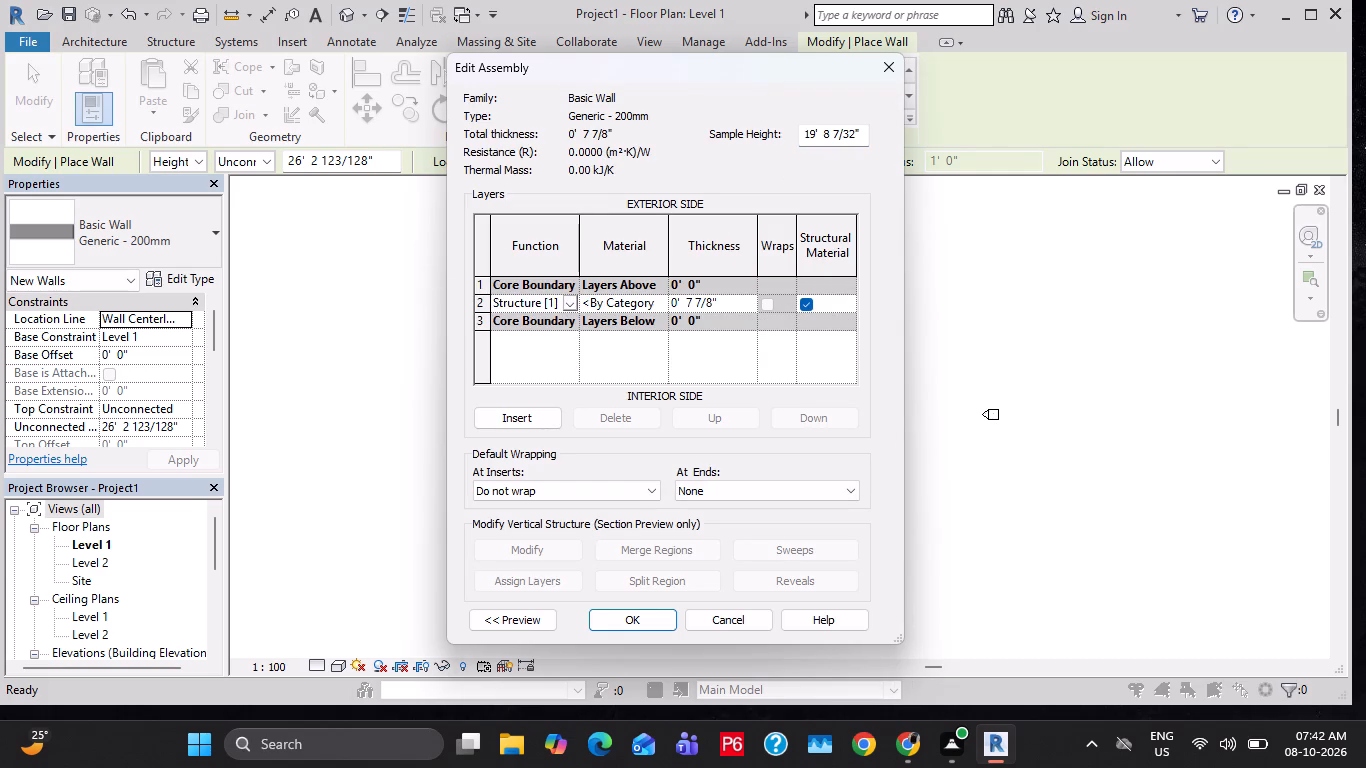
{"action": "left_click", "coordinate": [573, 304]}
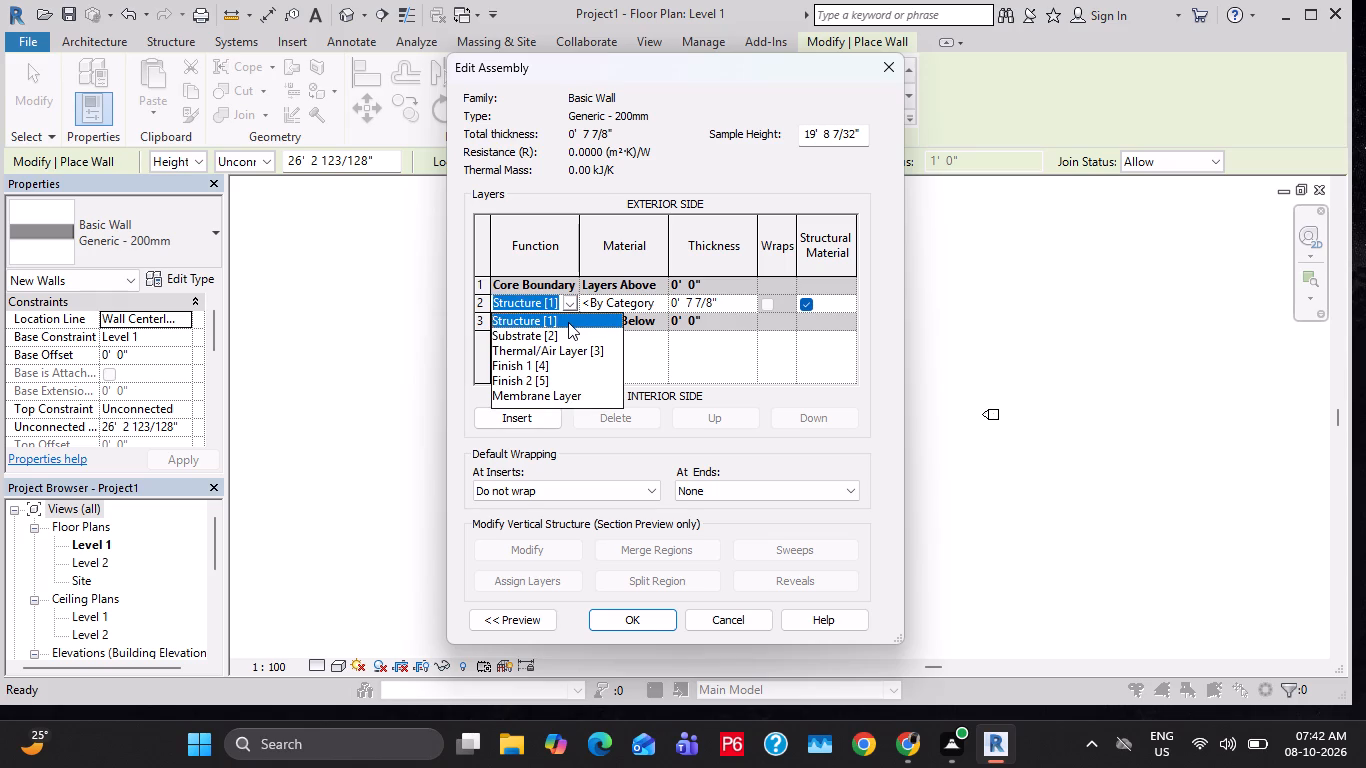
{"action": "left_click", "coordinate": [693, 297]}
{"action": "double_click", "coordinate": [709, 304]}
{"action": "left_click_drag", "start_coordinate": [721, 300], "coordinate": [663, 314]}
{"action": "type", "text": "9\""}
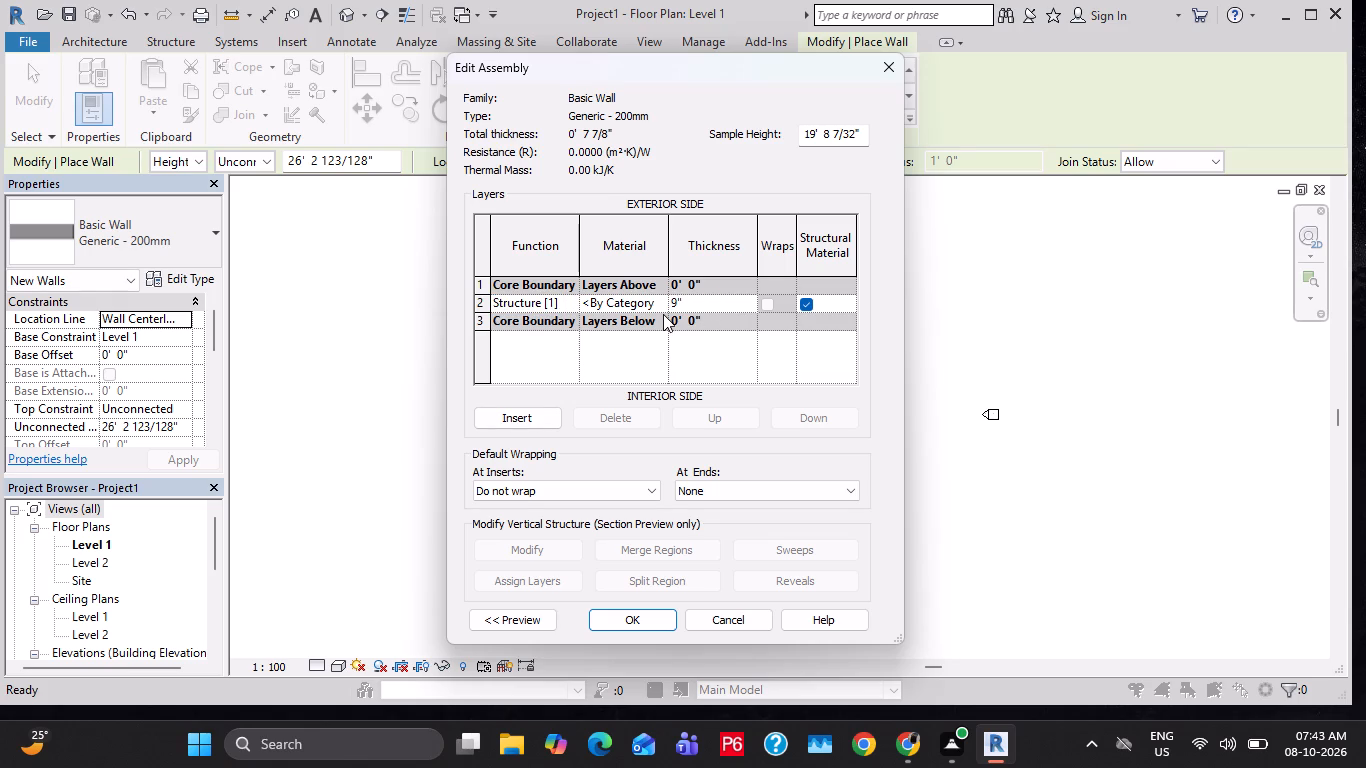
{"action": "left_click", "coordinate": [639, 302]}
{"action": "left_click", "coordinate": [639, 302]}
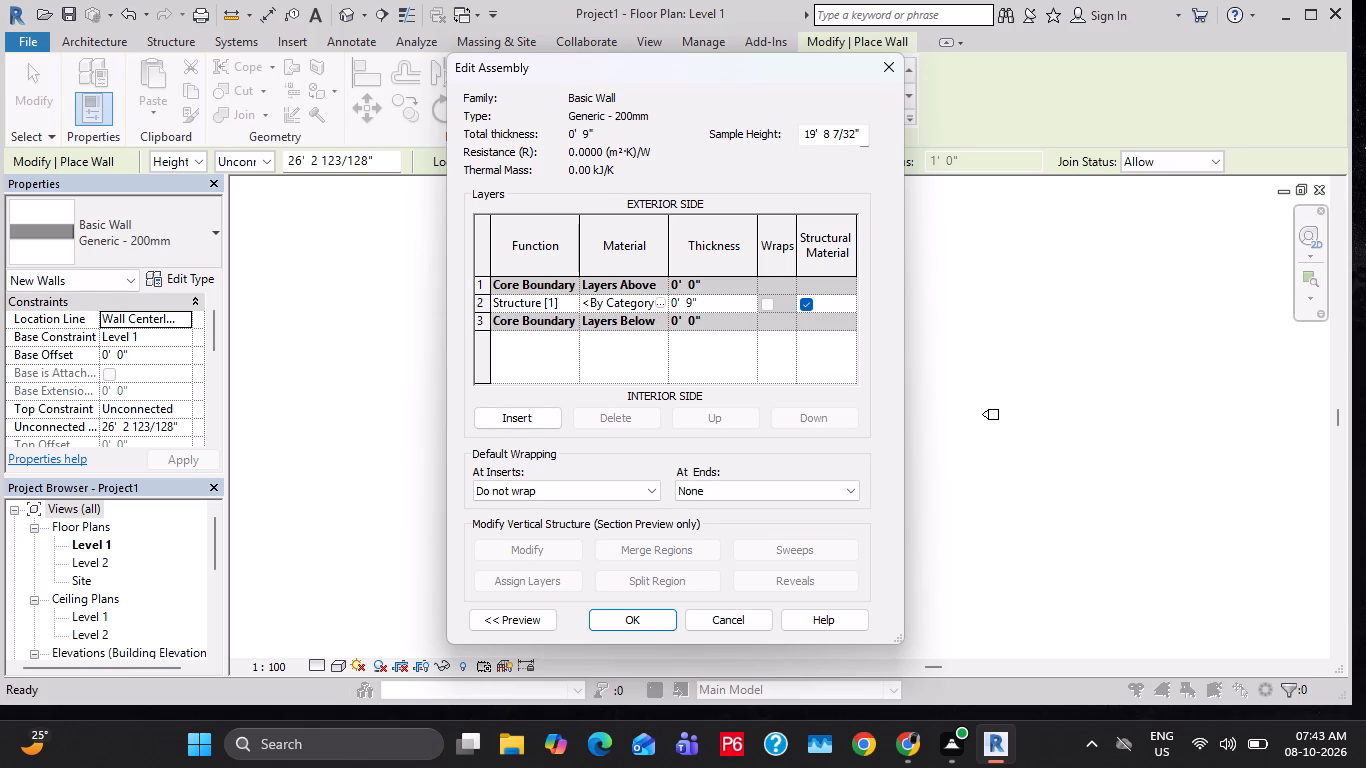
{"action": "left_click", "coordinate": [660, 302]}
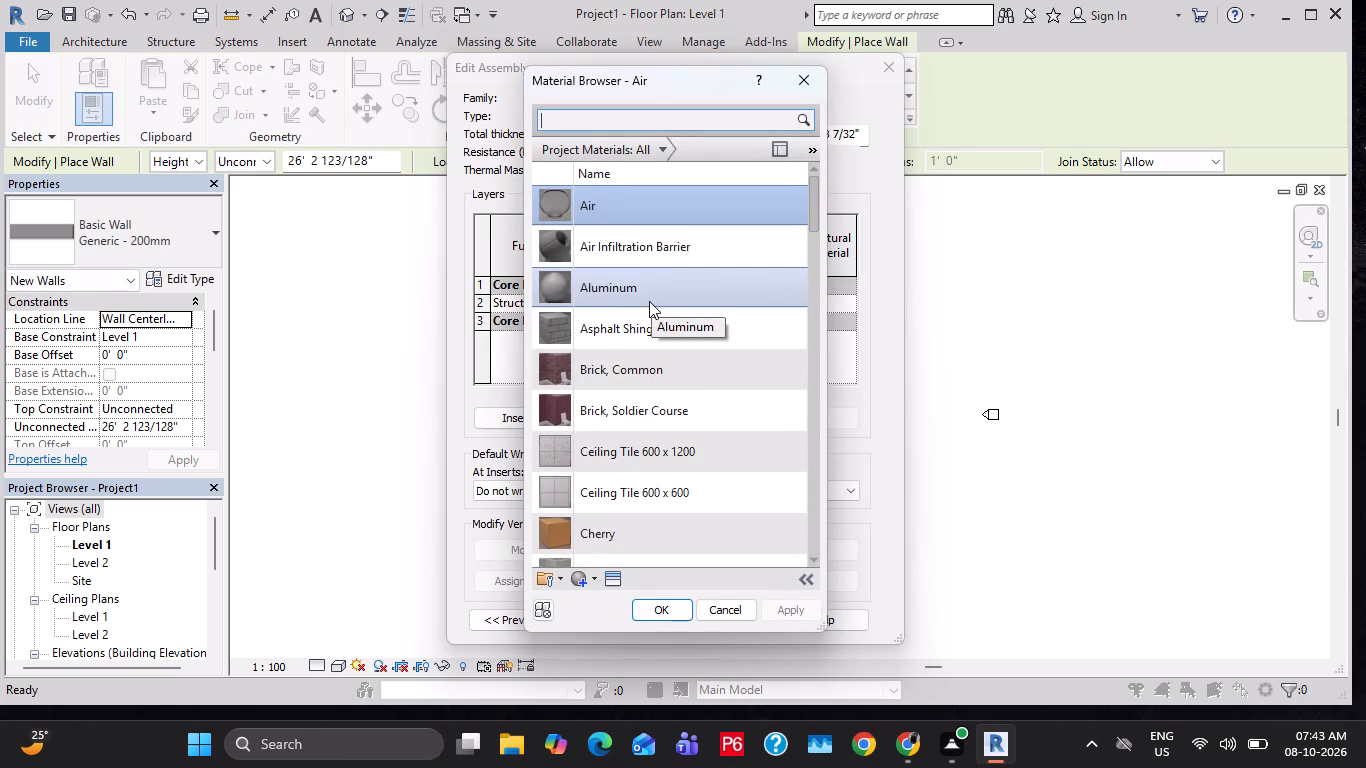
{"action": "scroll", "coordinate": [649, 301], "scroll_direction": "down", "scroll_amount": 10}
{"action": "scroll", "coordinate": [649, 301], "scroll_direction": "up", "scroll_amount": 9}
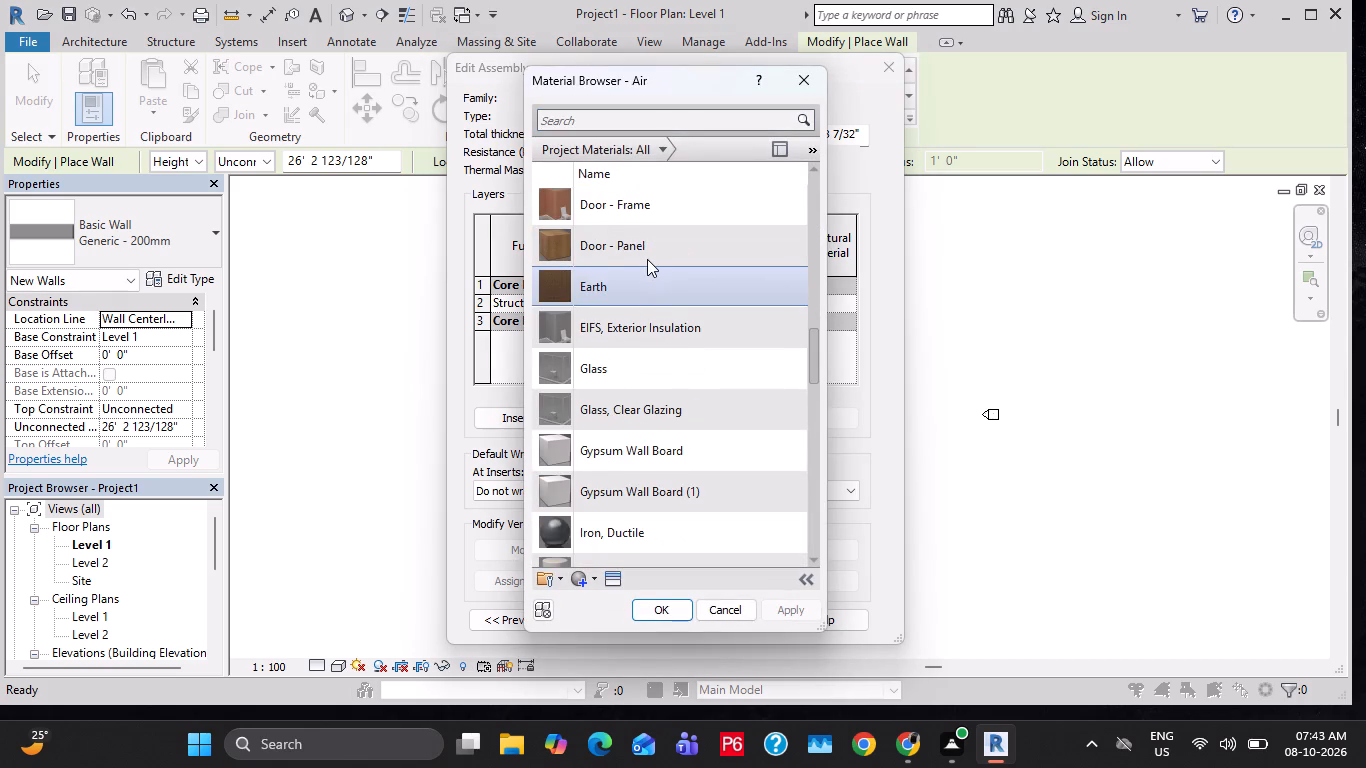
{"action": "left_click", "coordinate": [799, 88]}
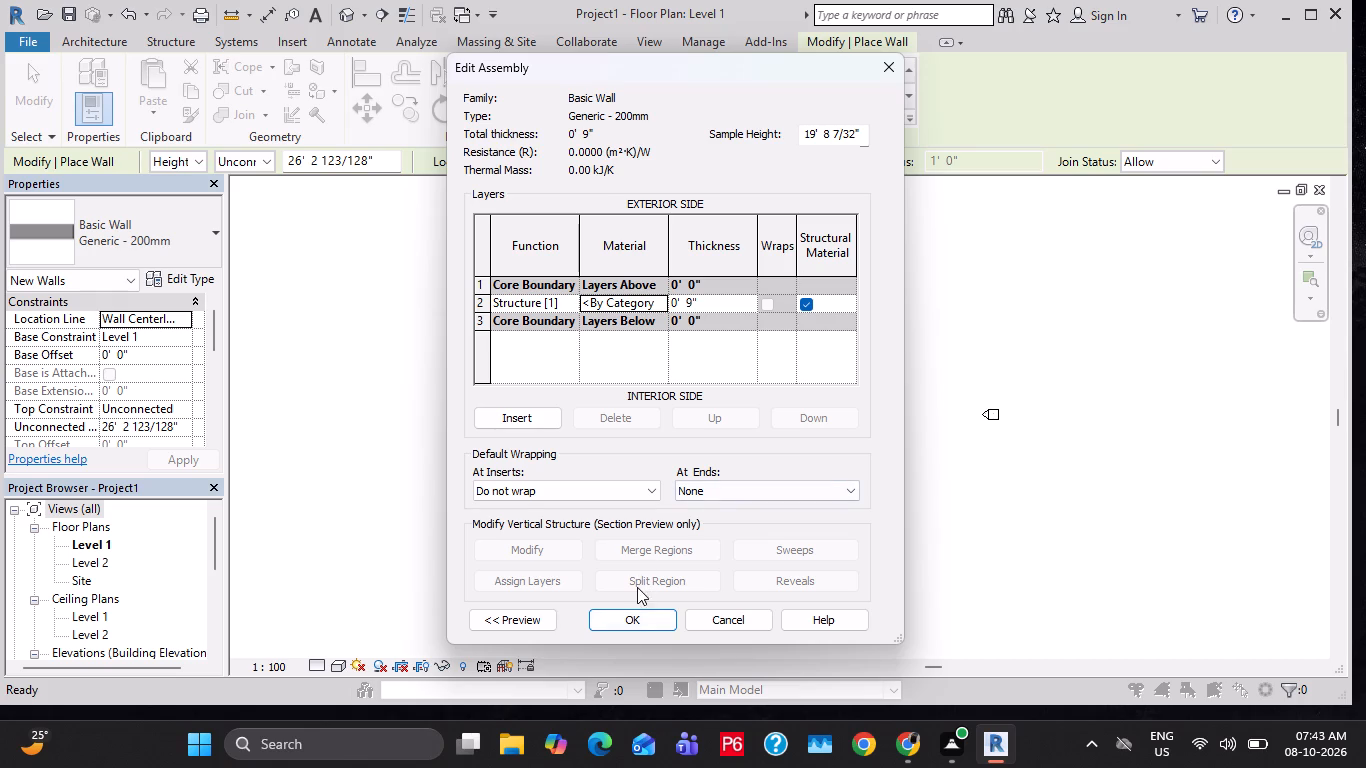
Set the wall assembly's sample height to 10' and apply the edited structure to the wall type.
{"action": "double_click", "coordinate": [826, 131]}
{"action": "left_click_drag", "start_coordinate": [860, 130], "coordinate": [790, 155]}
{"action": "type", "text": "10"}
{"action": "key", "text": "apostrophe"}
{"action": "key", "text": "Return"}
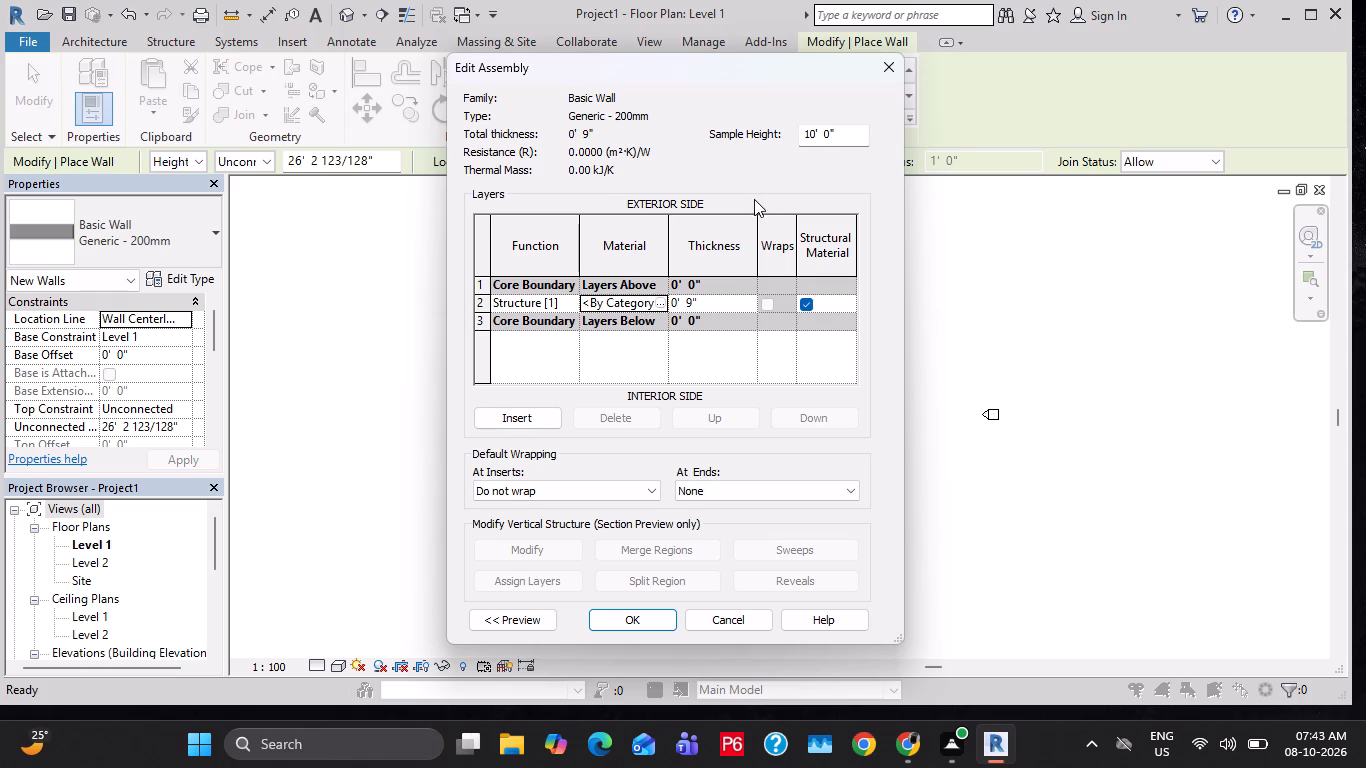
{"action": "left_click", "coordinate": [632, 621]}
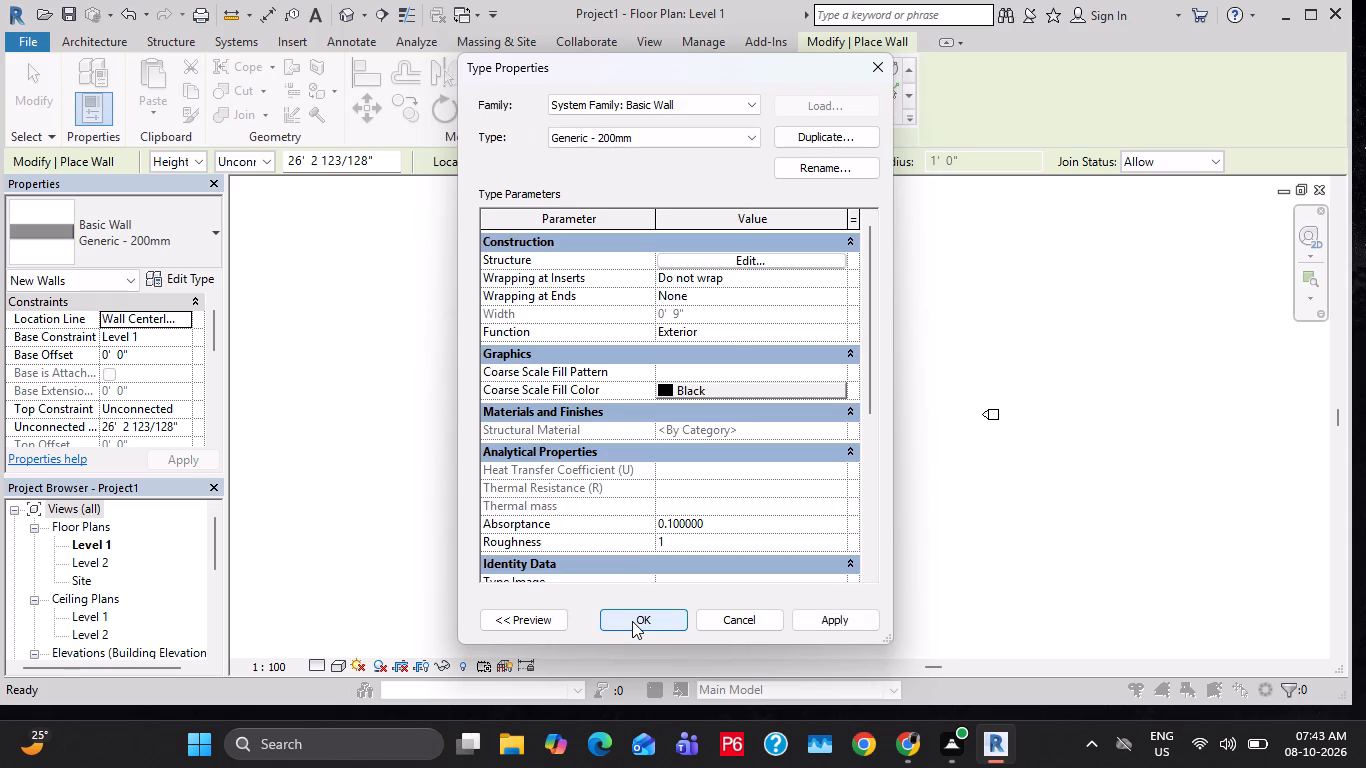
{"action": "left_click", "coordinate": [632, 621]}
Examine the plan preview of the Generic - 200mm wall type's layer assembly.
{"action": "left_click", "coordinate": [166, 248]}
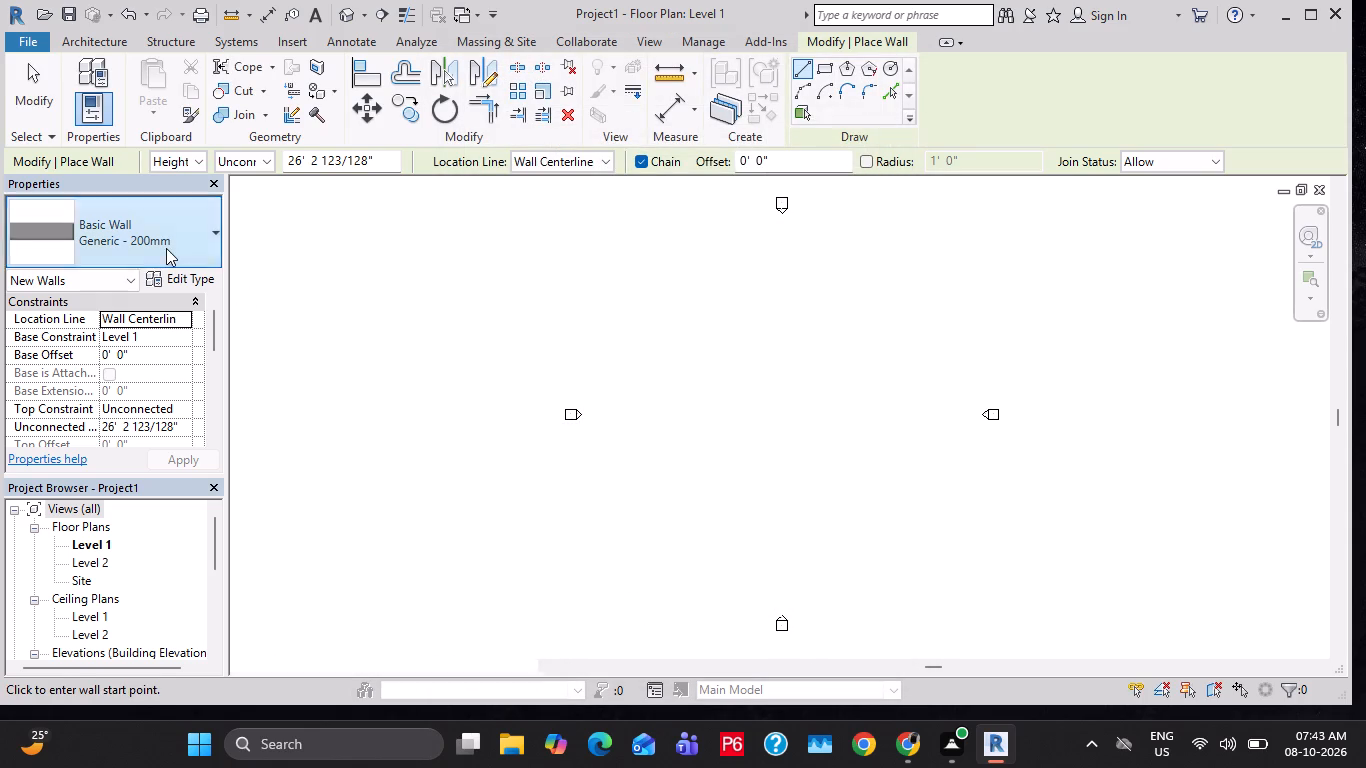
{"action": "left_click", "coordinate": [169, 343]}
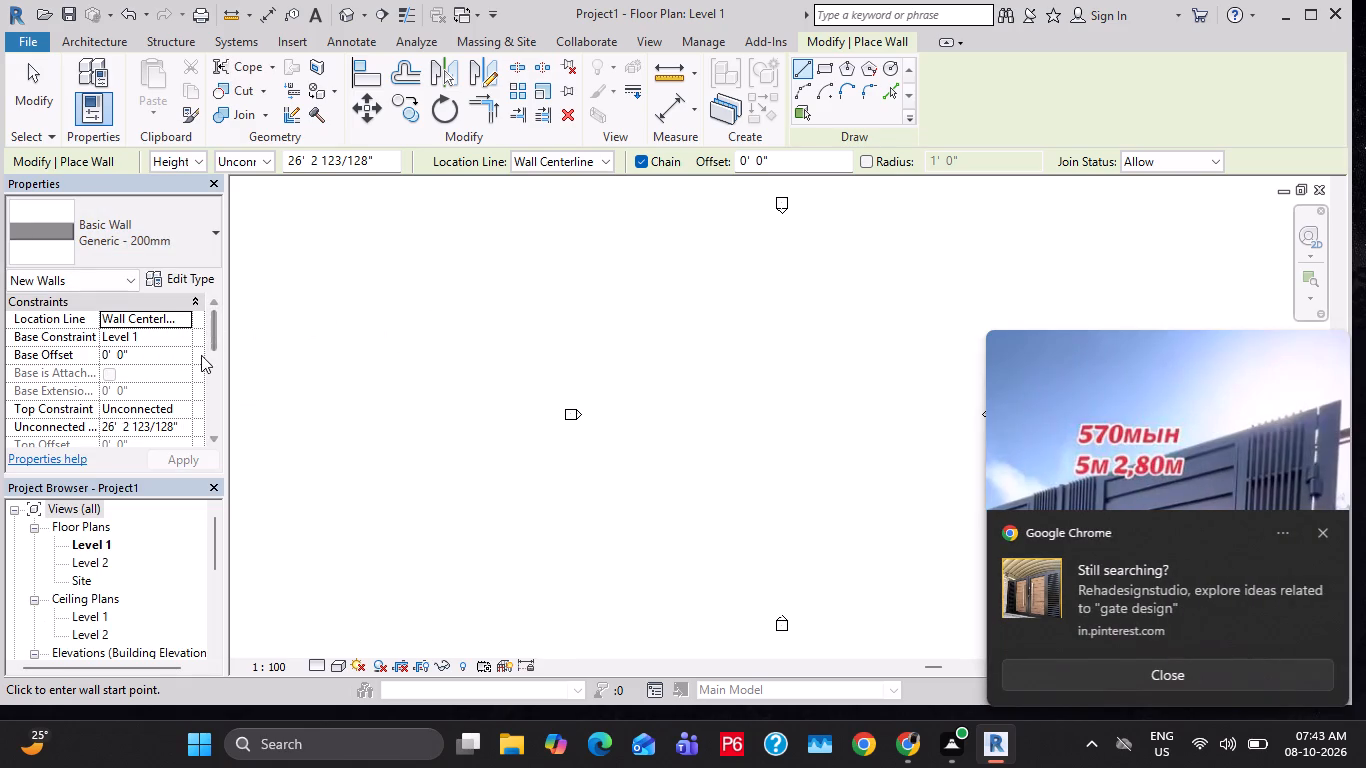
{"action": "left_click", "coordinate": [194, 286]}
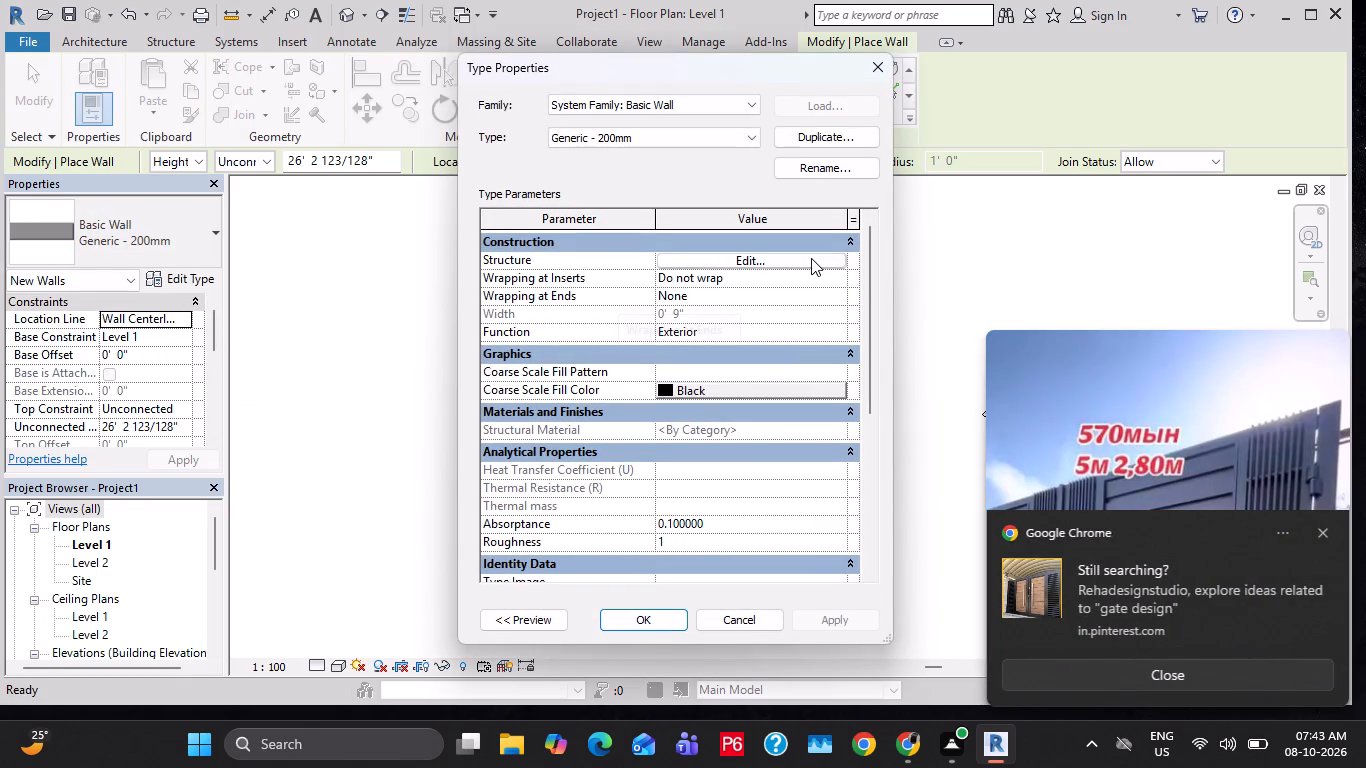
{"action": "left_click", "coordinate": [811, 258]}
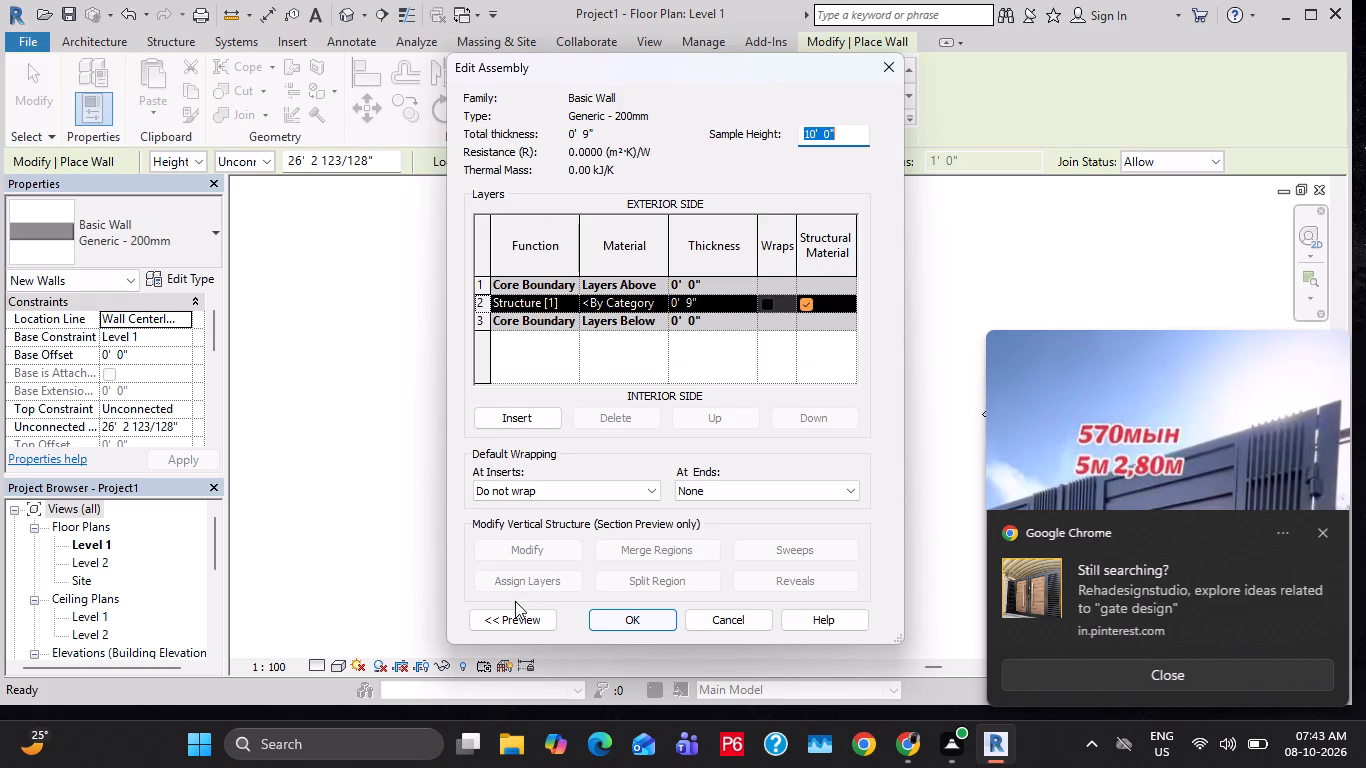
{"action": "left_click", "coordinate": [466, 616]}
{"action": "left_click", "coordinate": [477, 619]}
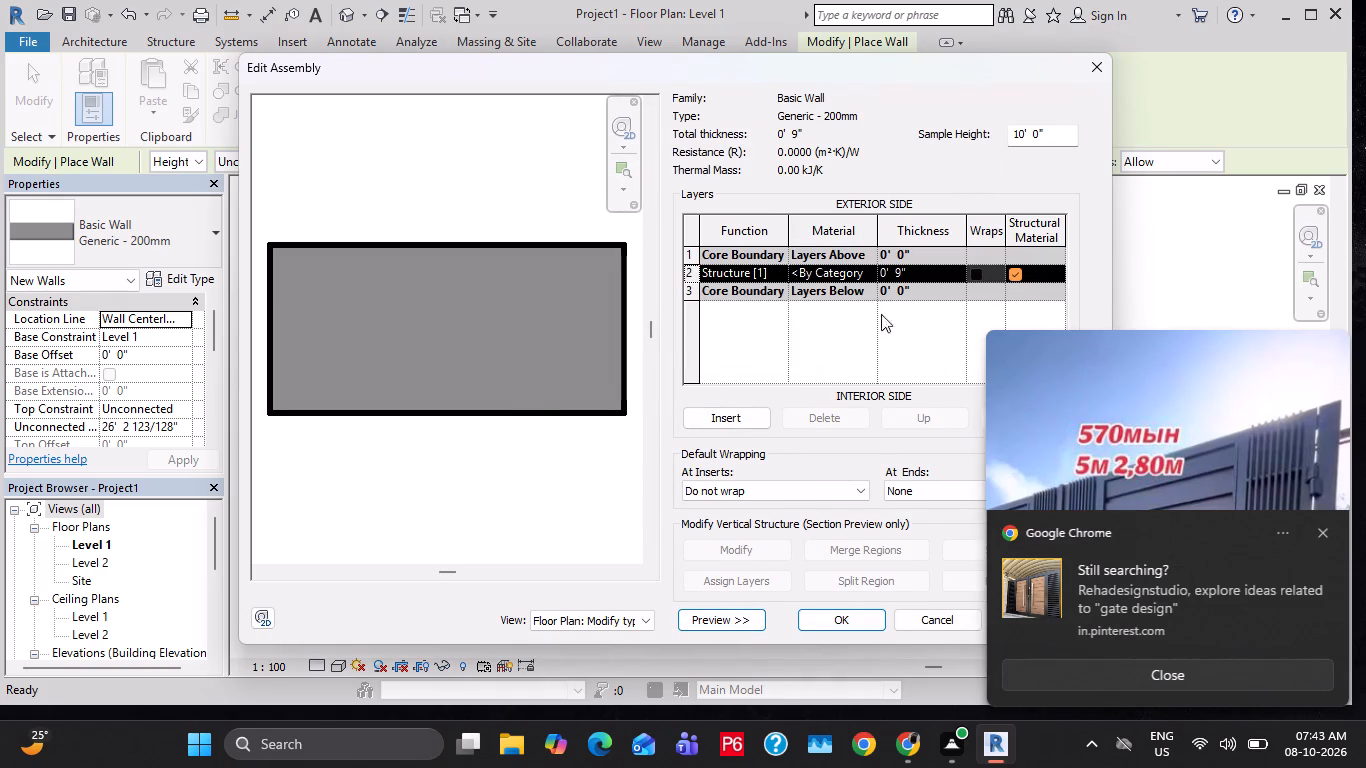
{"action": "left_click", "coordinate": [742, 614]}
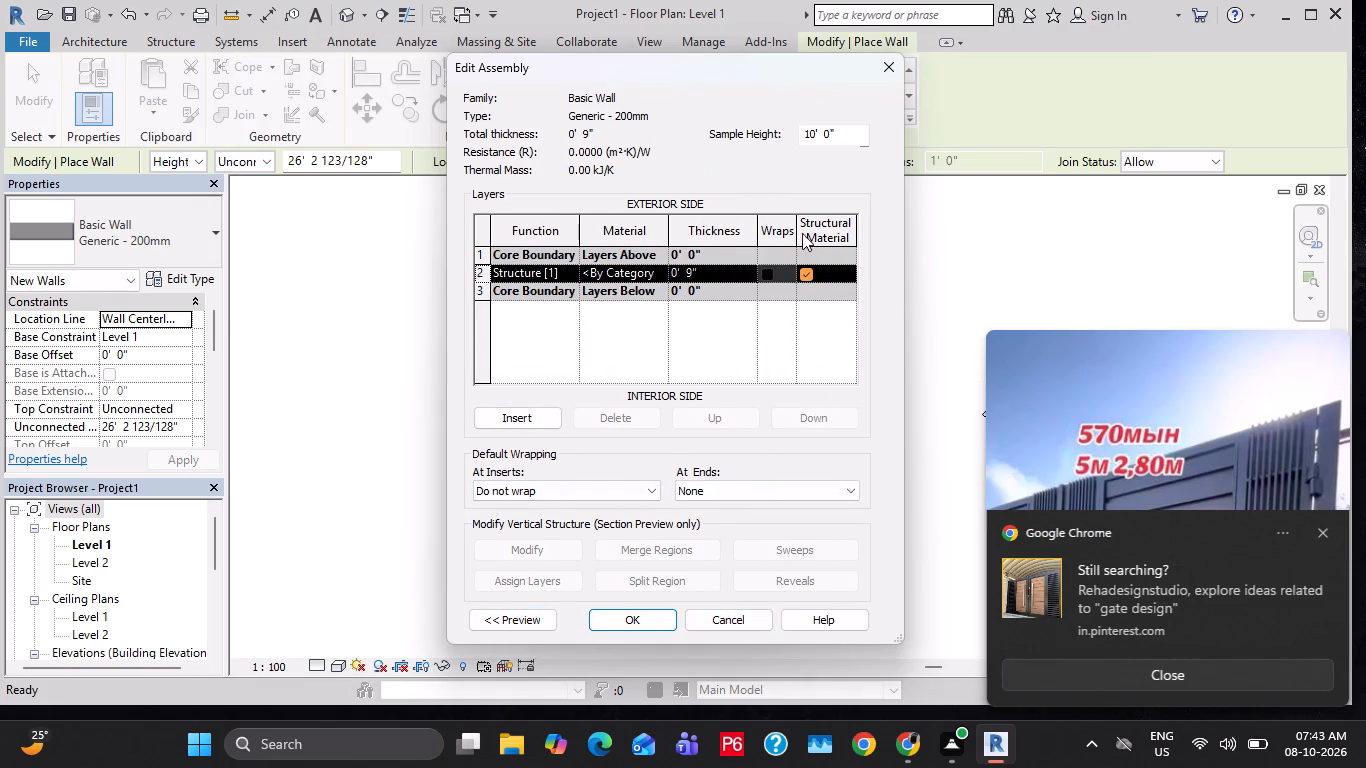
{"action": "left_click", "coordinate": [736, 630]}
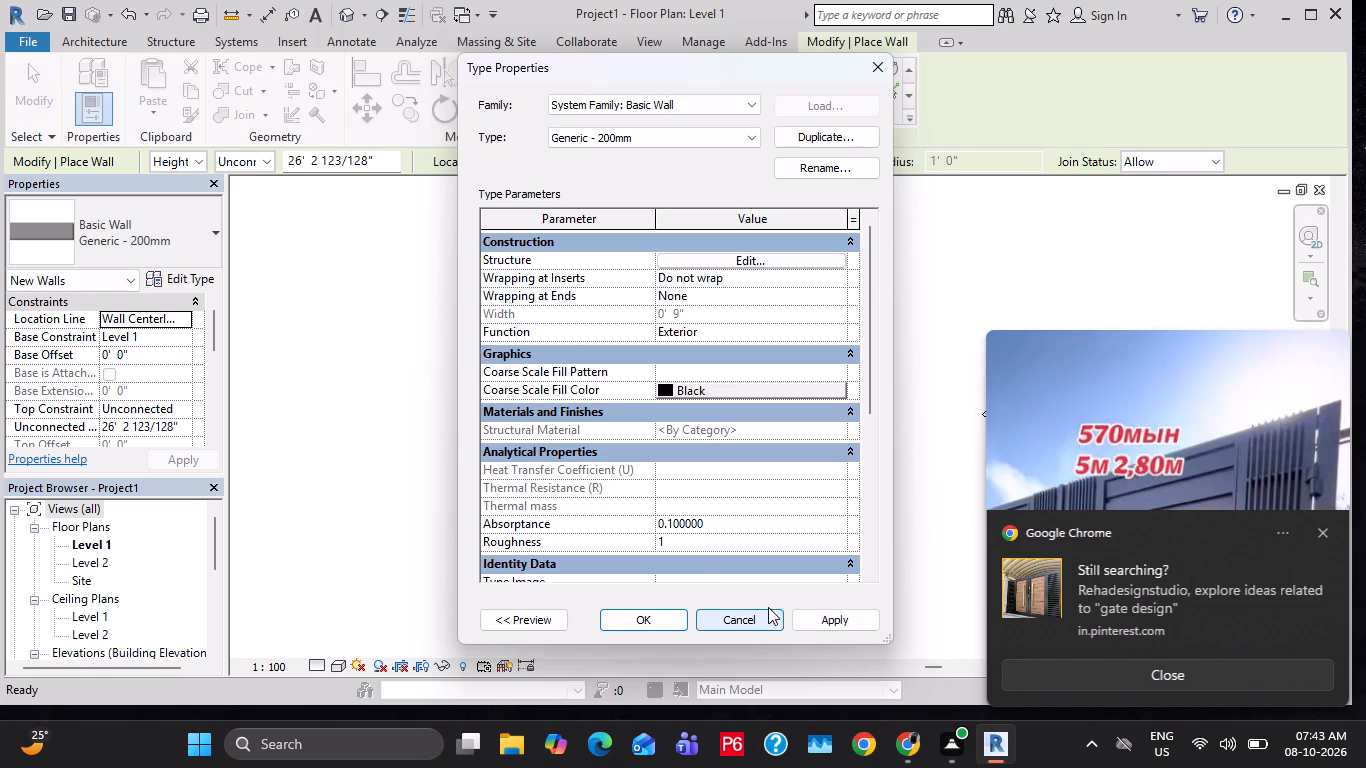
Duplicate the Generic - 200mm wall type as 9", keep its layer structure, and use it for the new walls.
{"action": "left_click", "coordinate": [841, 132]}
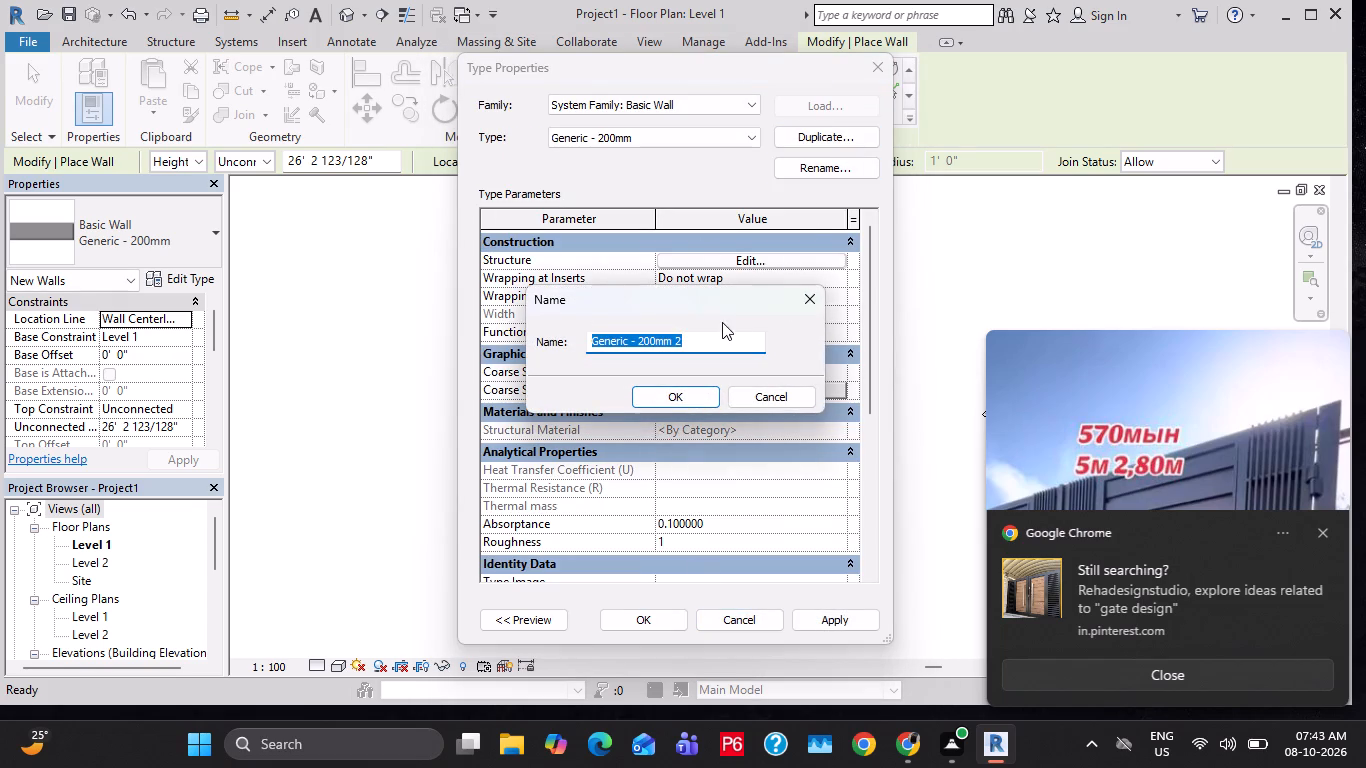
{"action": "key", "text": "4"}
{"action": "key", "text": "BackSpace"}
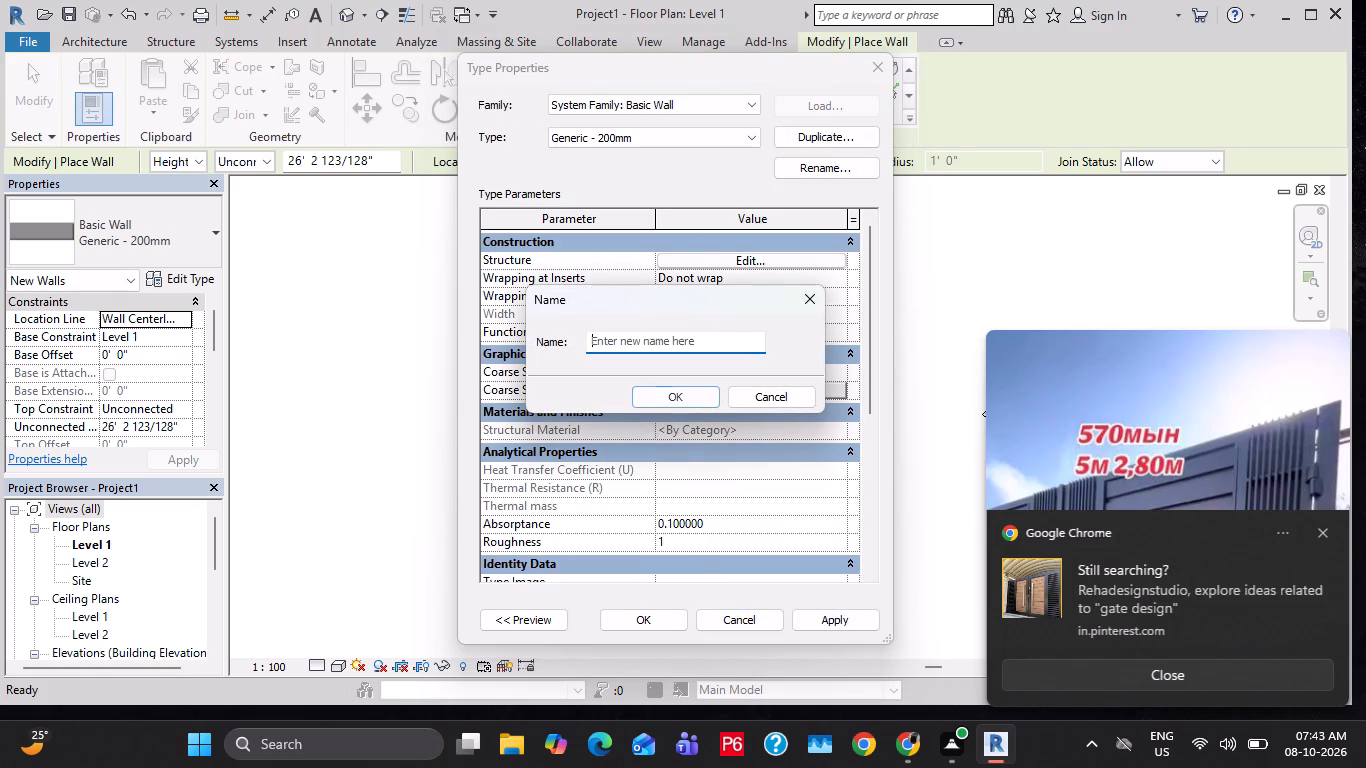
{"action": "type", "text": "9\""}
{"action": "key", "text": "Return"}
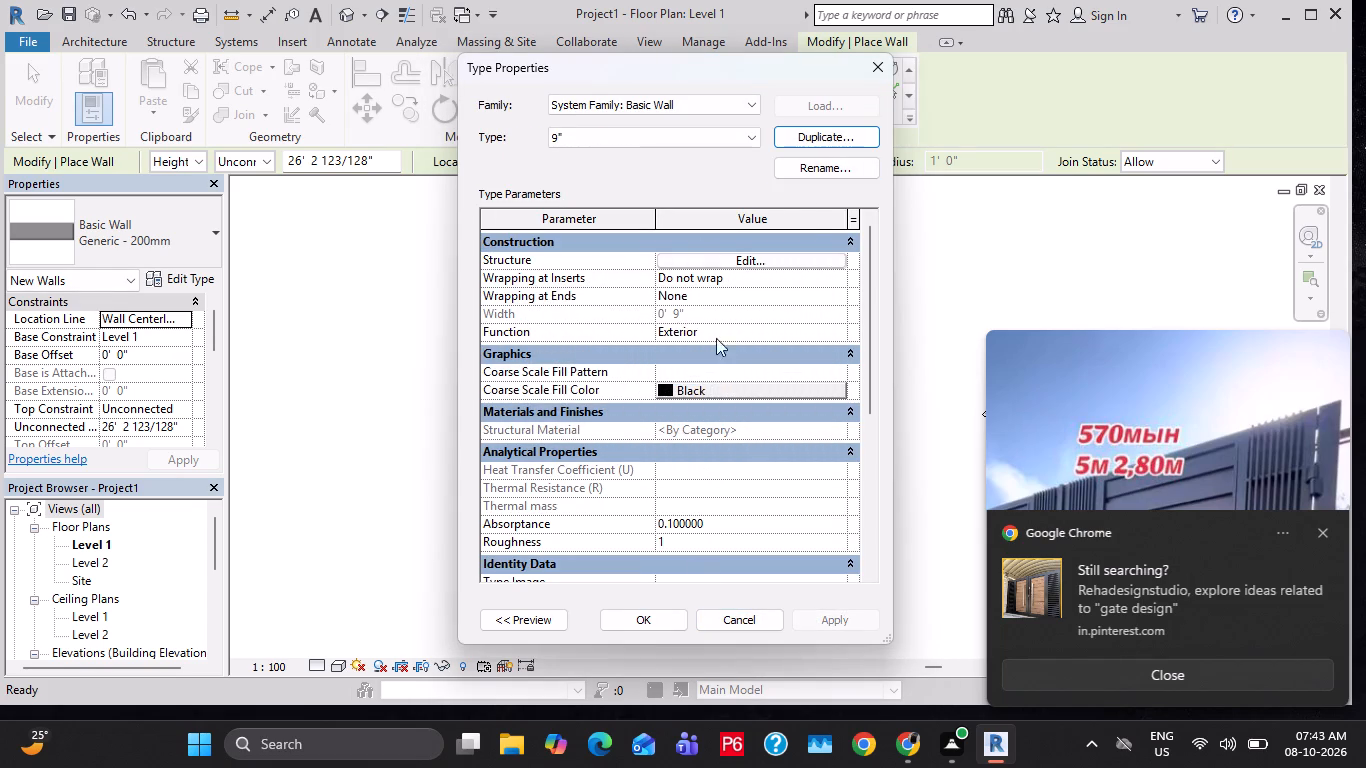
{"action": "left_click", "coordinate": [748, 262]}
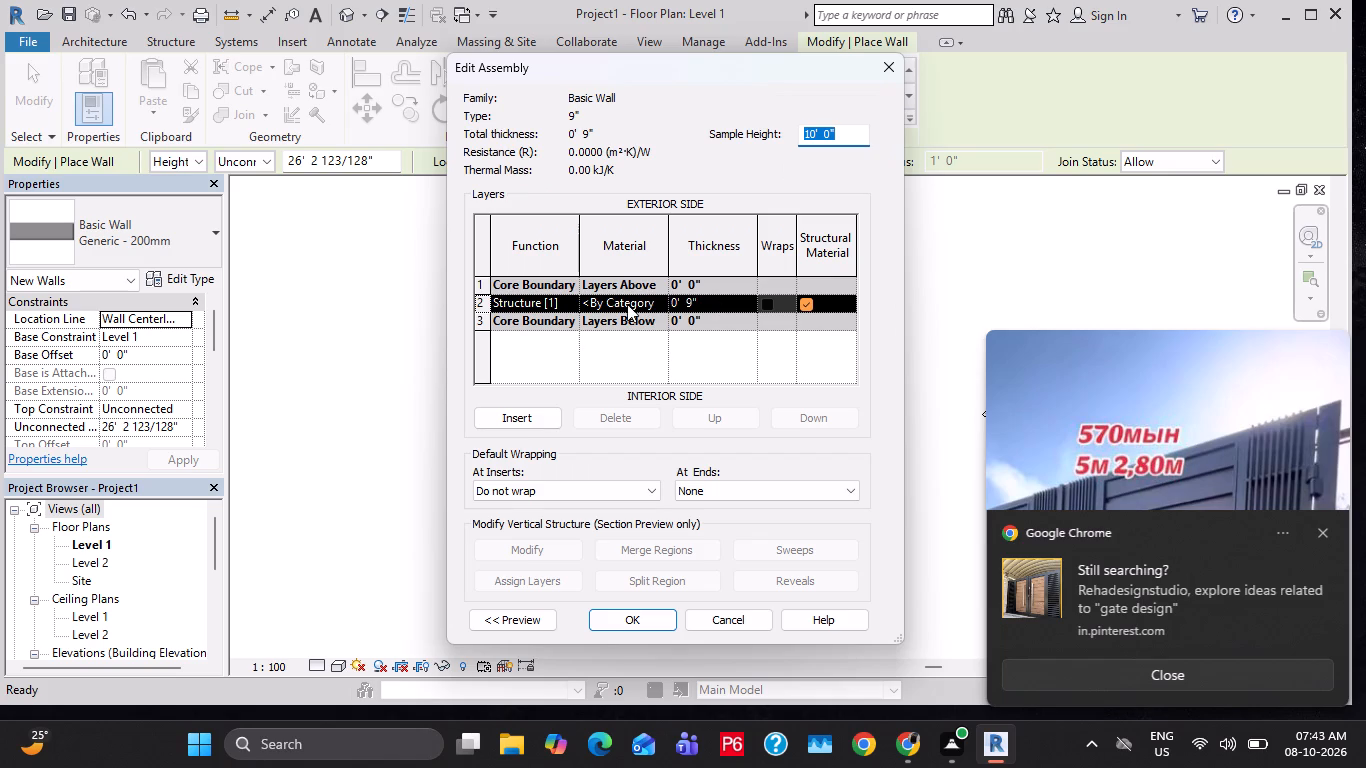
{"action": "left_click", "coordinate": [634, 613]}
{"action": "left_click", "coordinate": [654, 628]}
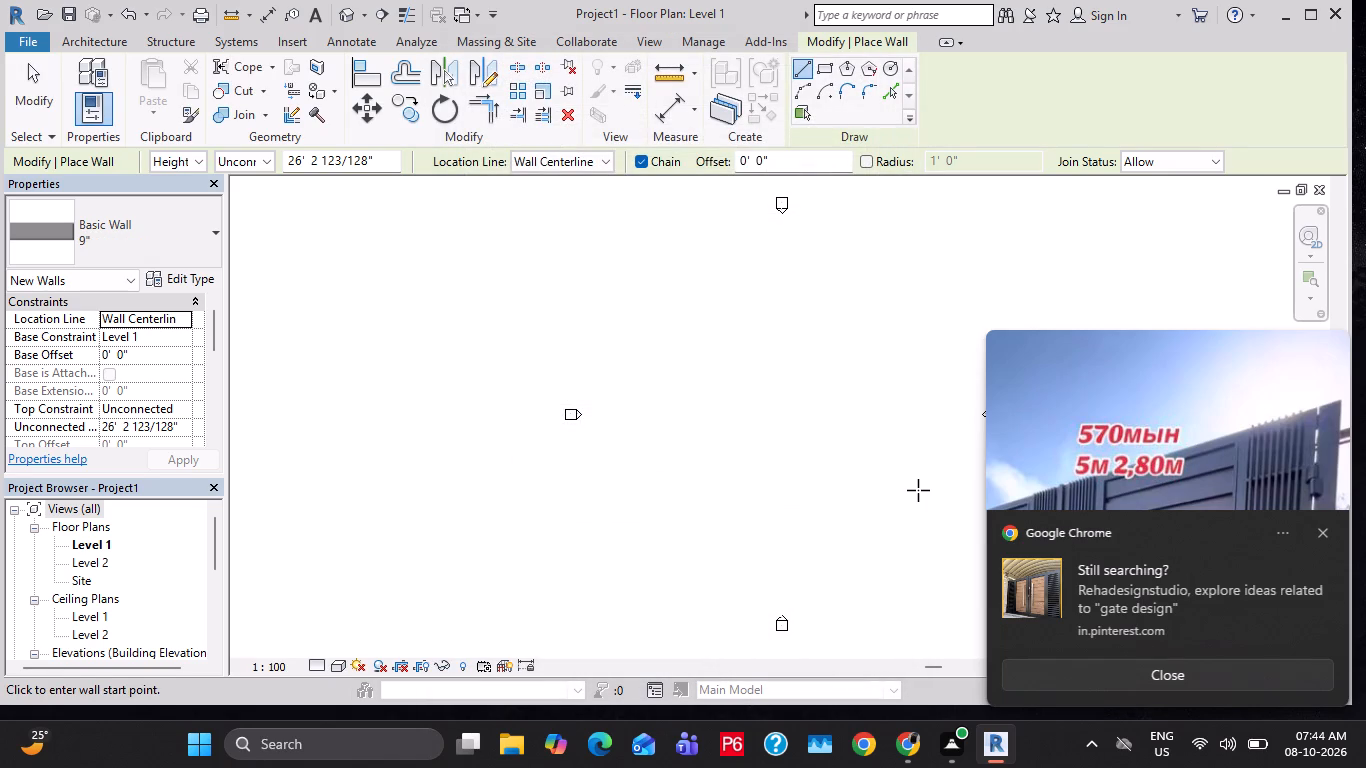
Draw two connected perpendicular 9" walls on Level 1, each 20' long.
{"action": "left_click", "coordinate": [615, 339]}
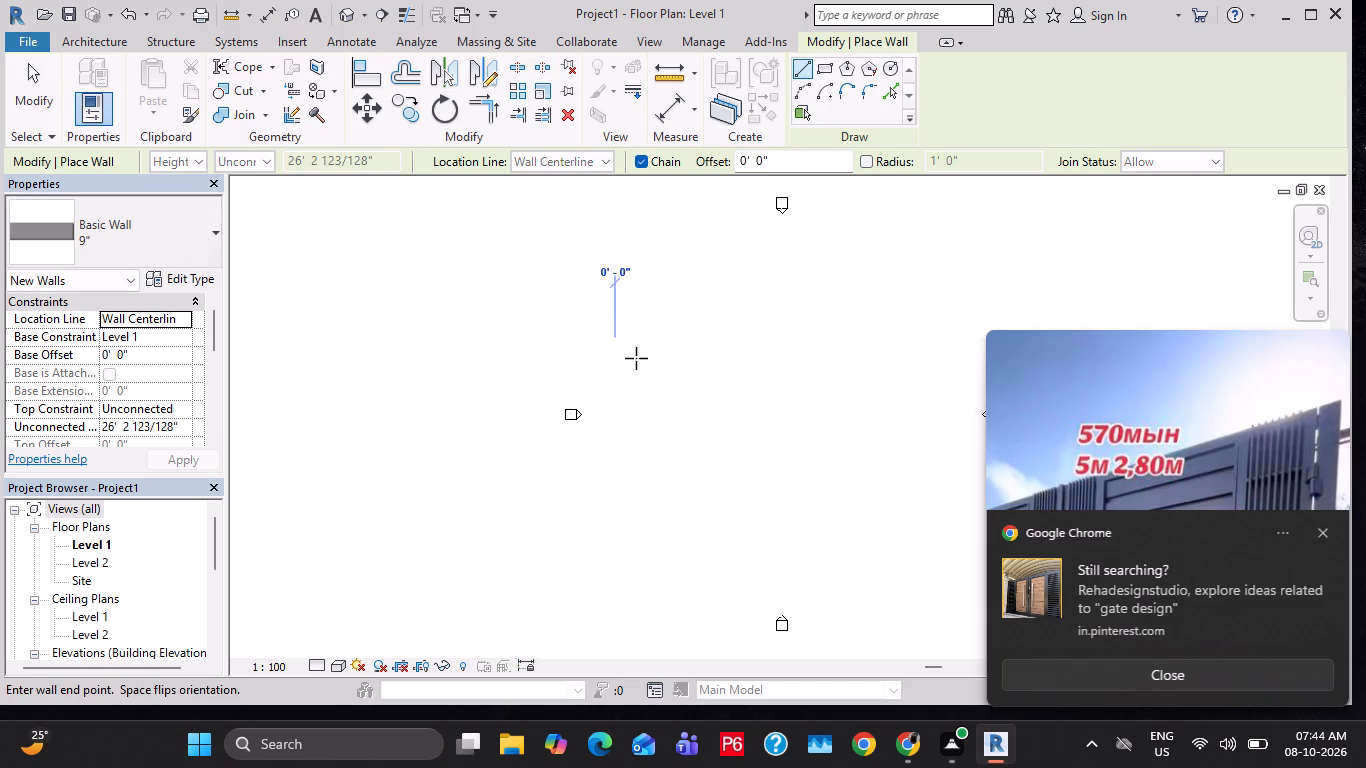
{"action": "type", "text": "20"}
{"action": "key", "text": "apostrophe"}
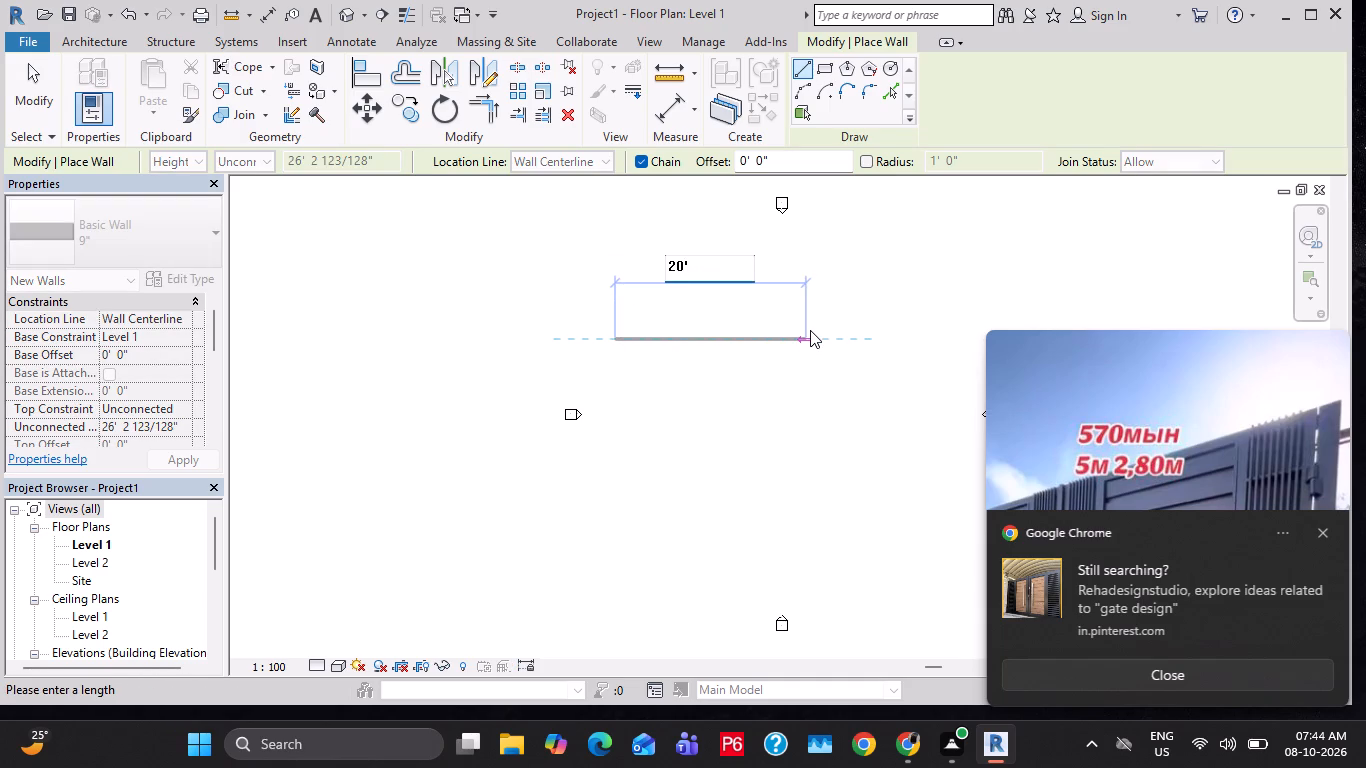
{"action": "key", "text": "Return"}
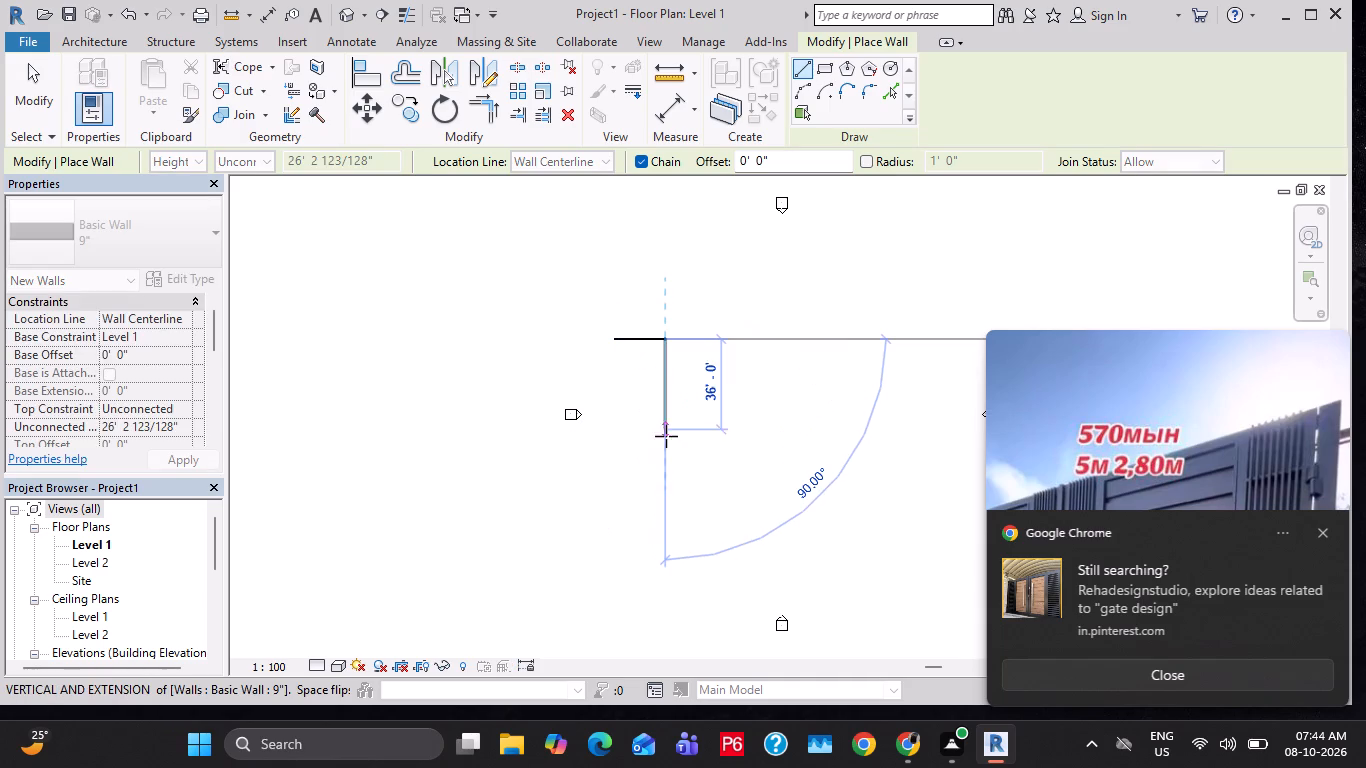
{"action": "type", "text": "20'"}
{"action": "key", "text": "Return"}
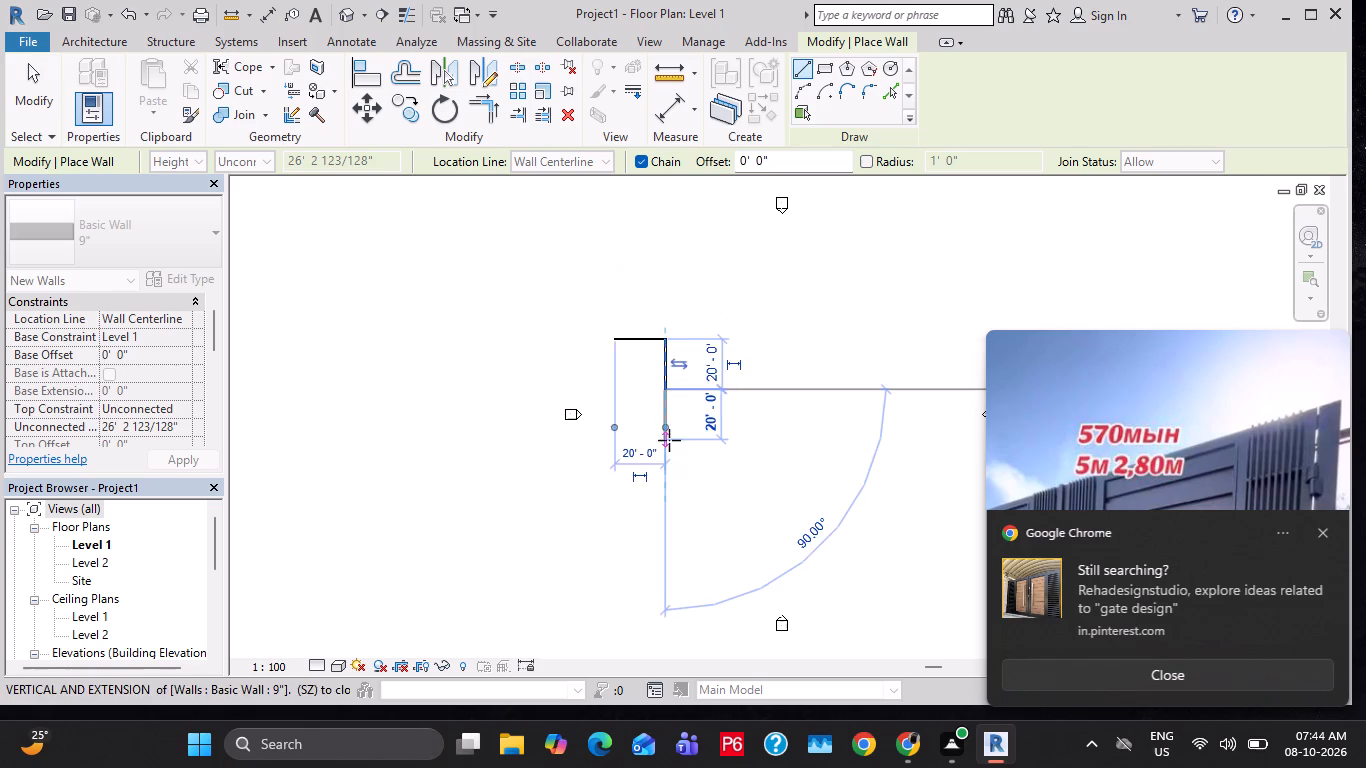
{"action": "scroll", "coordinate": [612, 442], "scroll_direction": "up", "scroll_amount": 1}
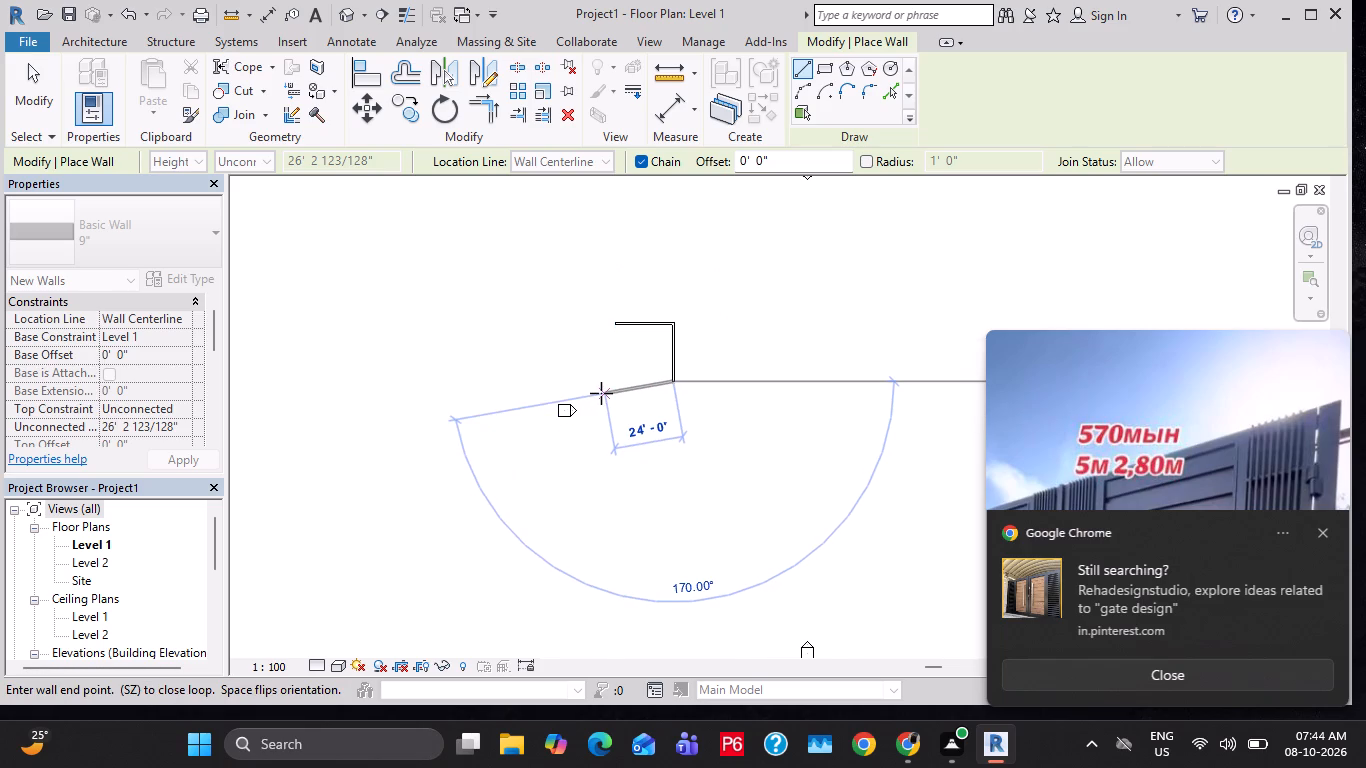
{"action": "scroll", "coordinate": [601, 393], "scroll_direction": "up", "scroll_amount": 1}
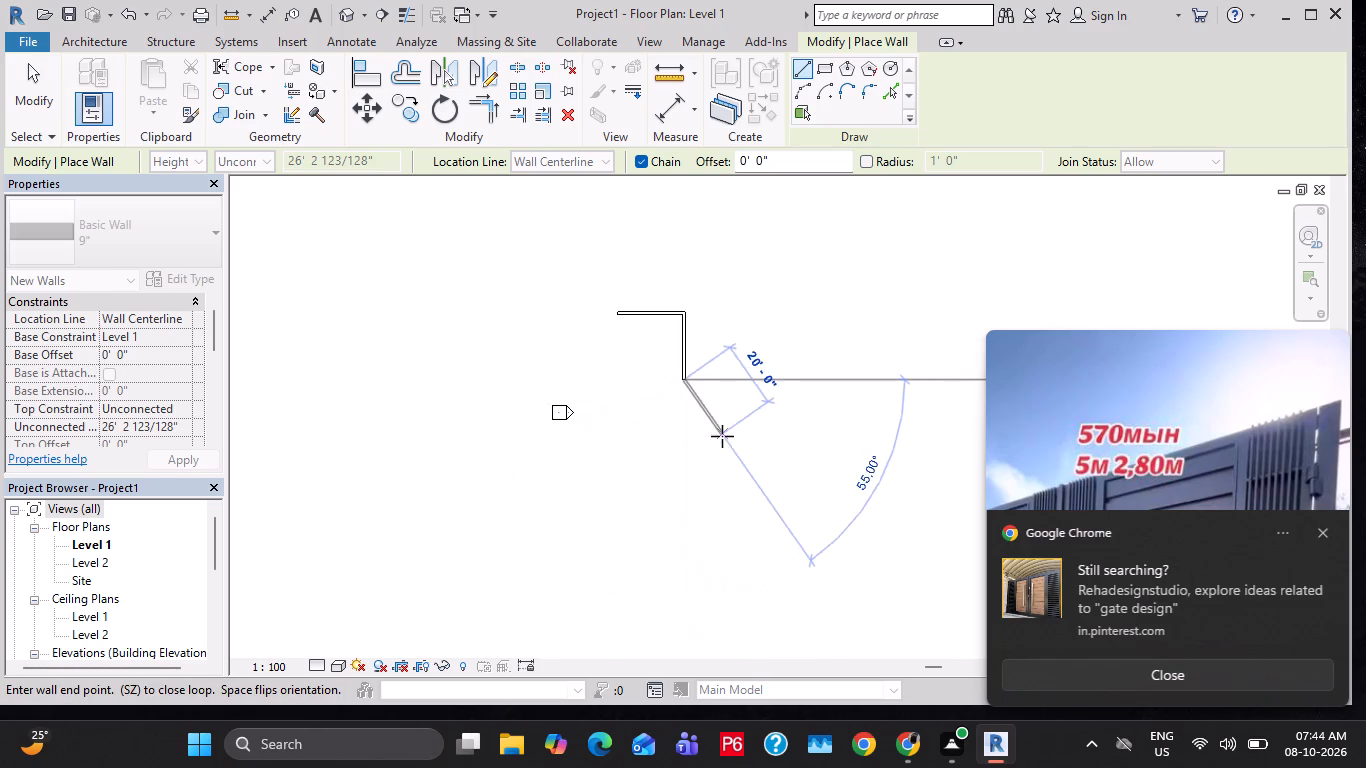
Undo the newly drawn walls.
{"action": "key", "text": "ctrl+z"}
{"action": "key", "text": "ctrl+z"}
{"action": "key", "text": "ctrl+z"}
Draw a closed 20' by 20' square room of 9" walls on Level 1, between the elevation markers.
{"action": "middle_click_drag", "start_coordinate": [732, 447], "coordinate": [486, 402]}
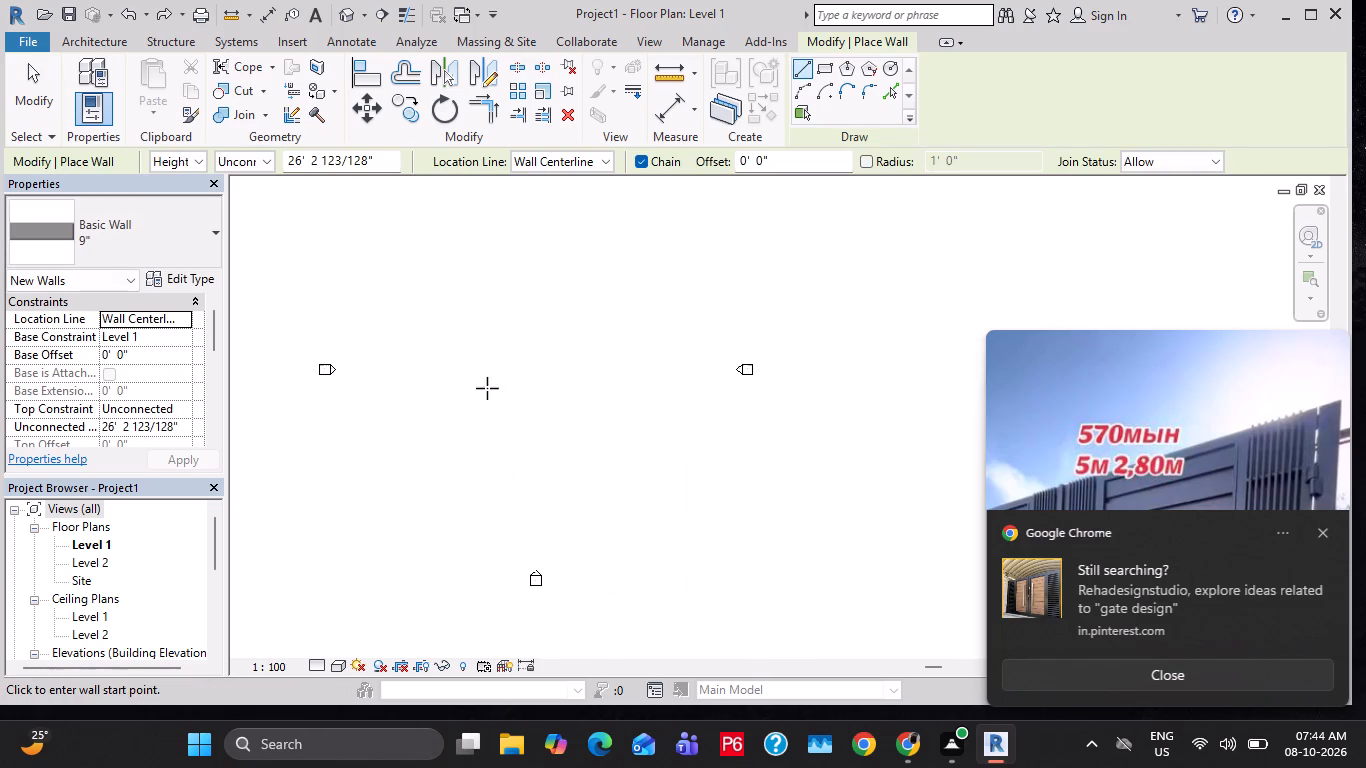
{"action": "left_click", "coordinate": [411, 348]}
{"action": "type", "text": "20'"}
{"action": "key", "text": "Return"}
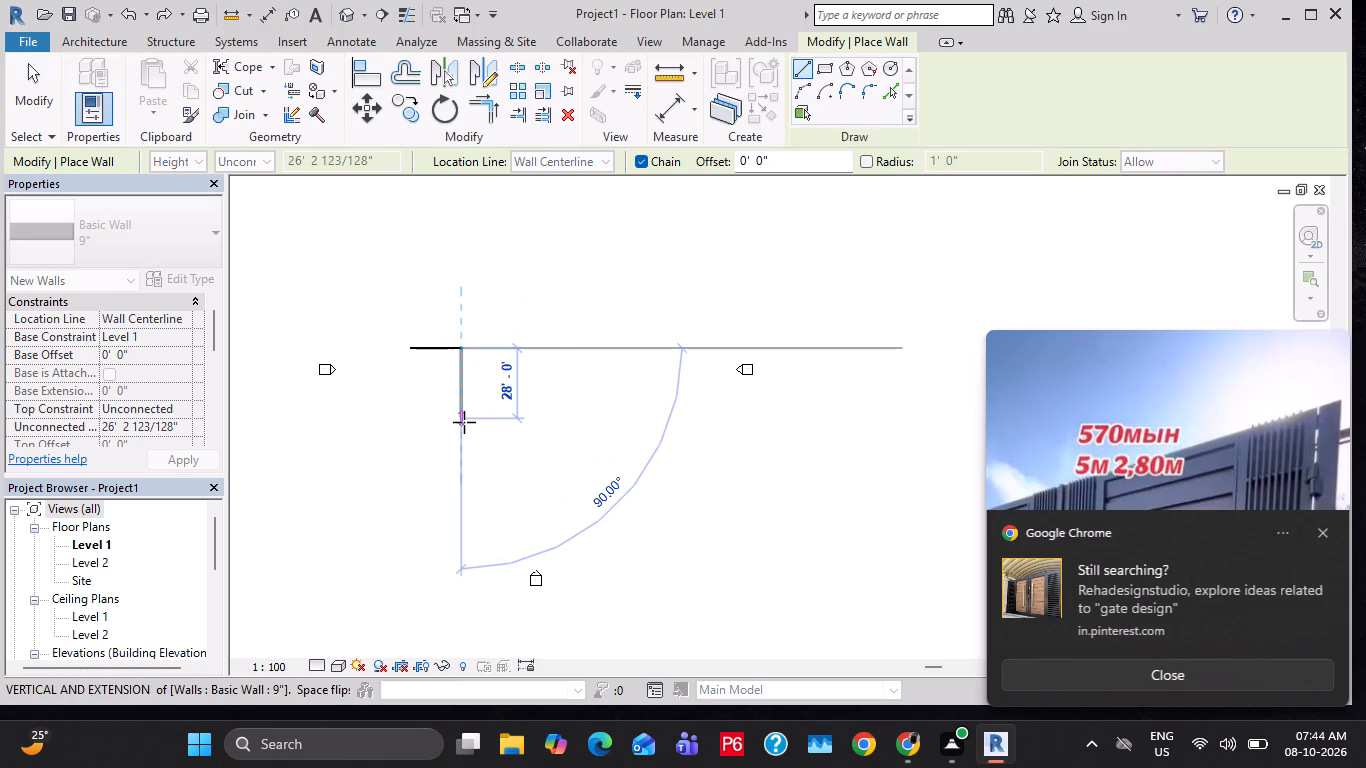
{"action": "type", "text": "20'"}
{"action": "key", "text": "Return"}
{"action": "scroll", "coordinate": [436, 423], "scroll_direction": "up", "scroll_amount": 2}
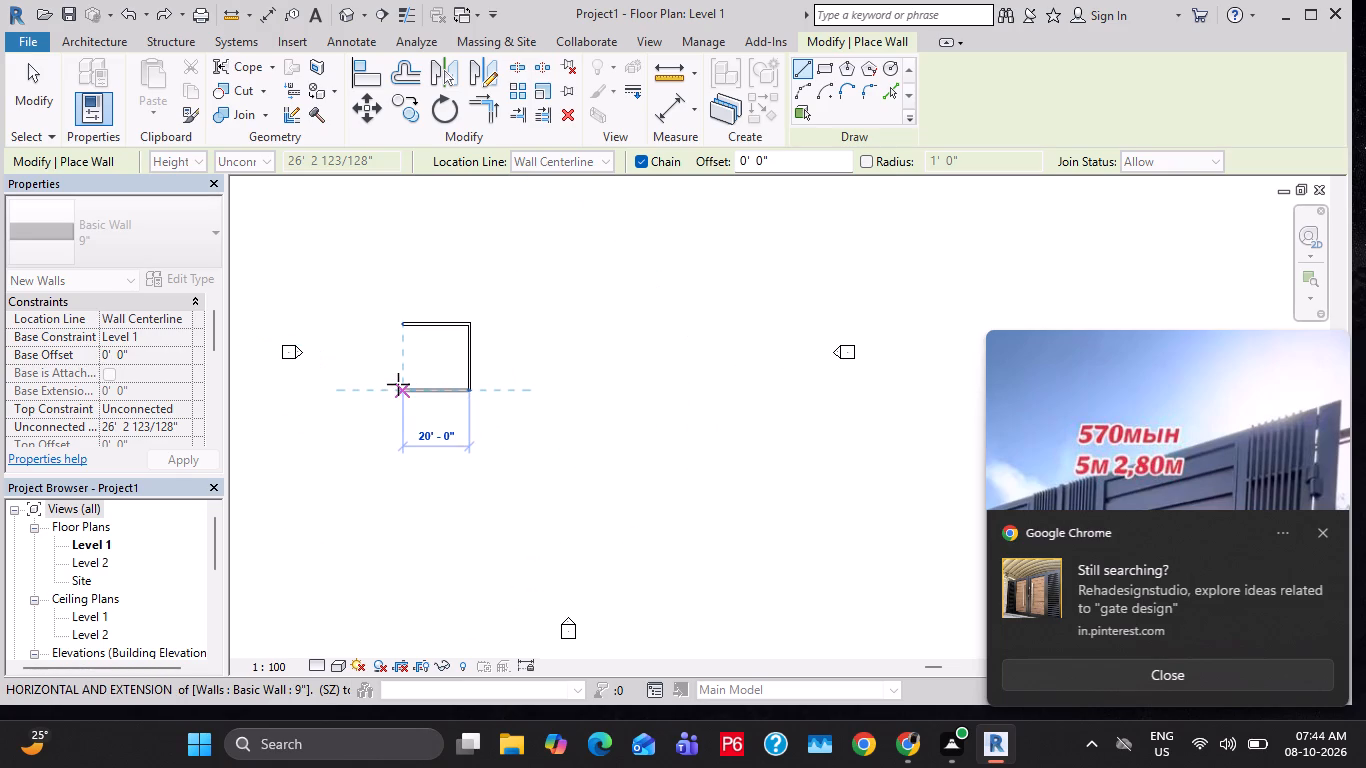
{"action": "left_click", "coordinate": [398, 385]}
{"action": "left_click", "coordinate": [401, 327]}
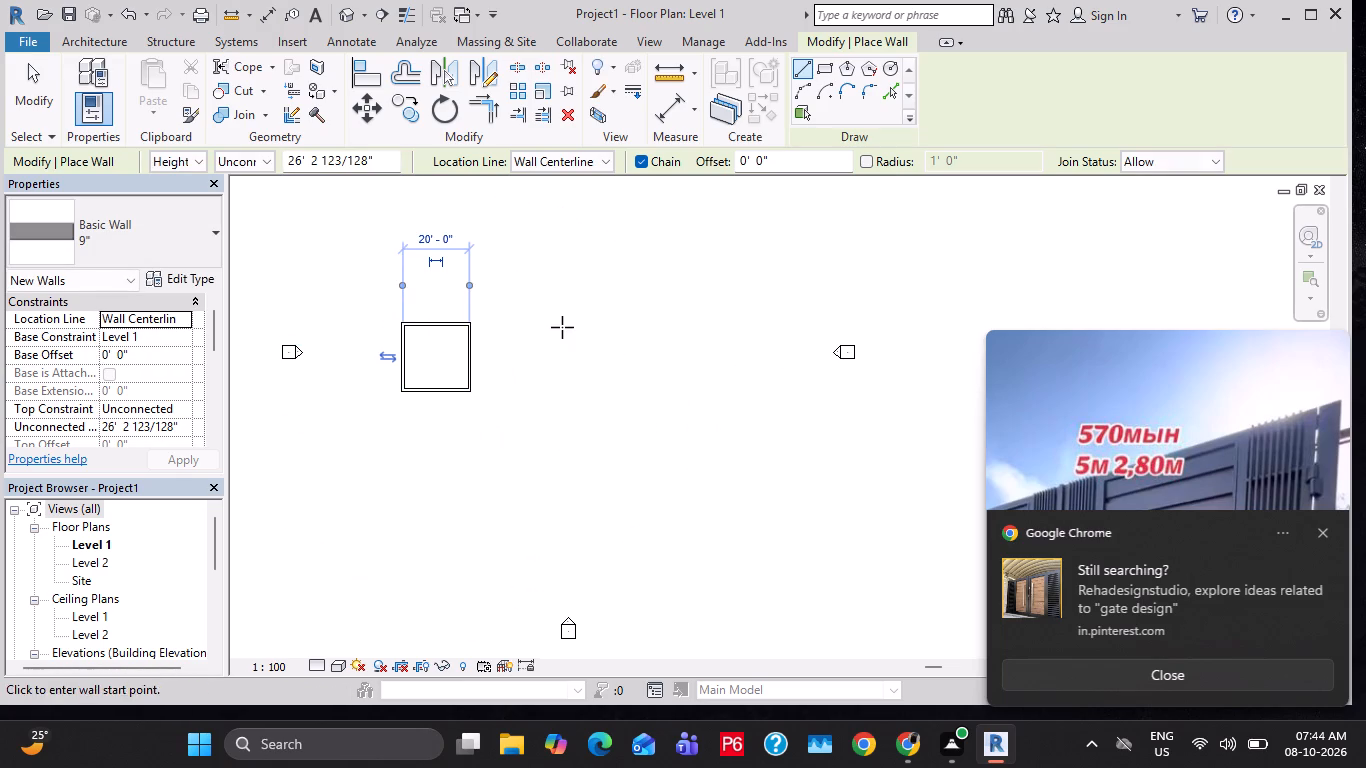
Close the Project Units settings without changes and end wall placement.
{"action": "key", "text": "Return"}
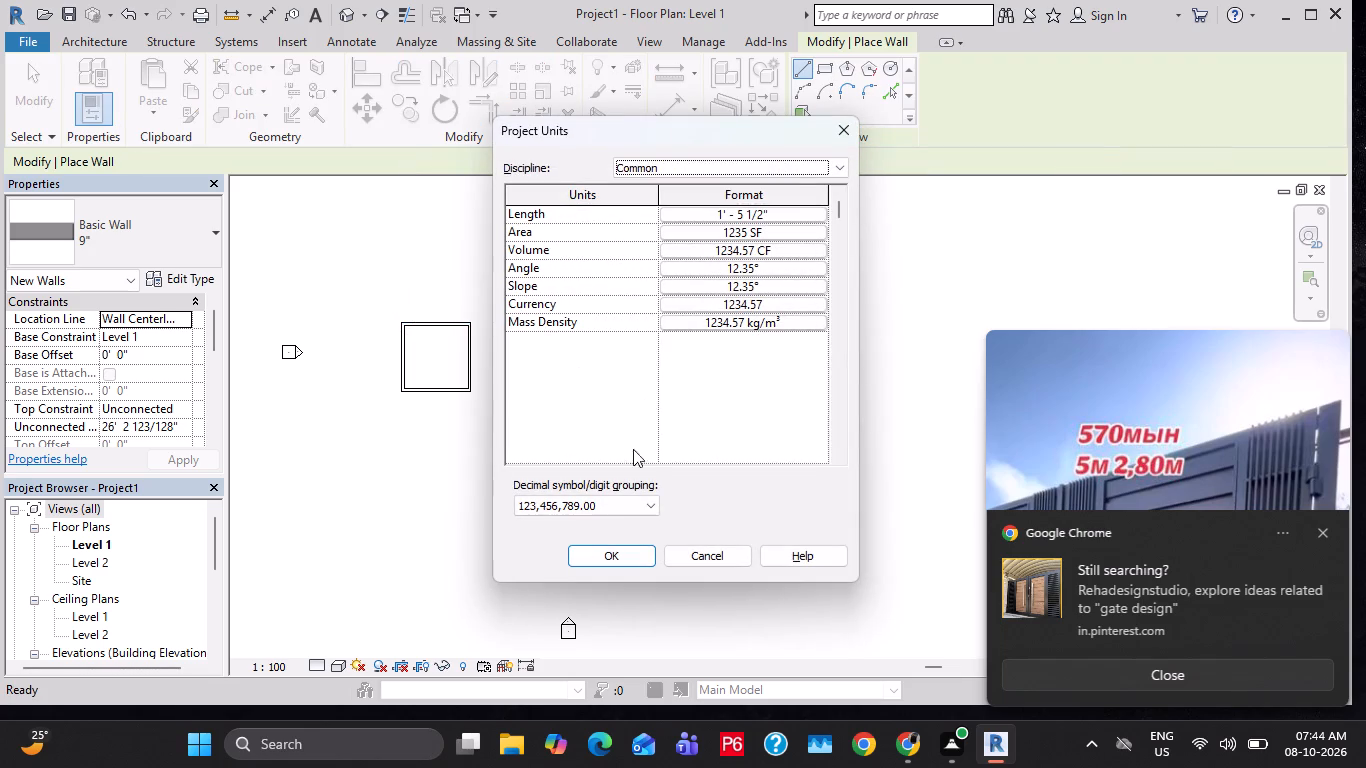
{"action": "left_click", "coordinate": [614, 549]}
{"action": "scroll", "coordinate": [449, 336], "scroll_direction": "up", "scroll_amount": 3}
{"action": "middle_click_drag", "start_coordinate": [428, 368], "coordinate": [580, 386]}
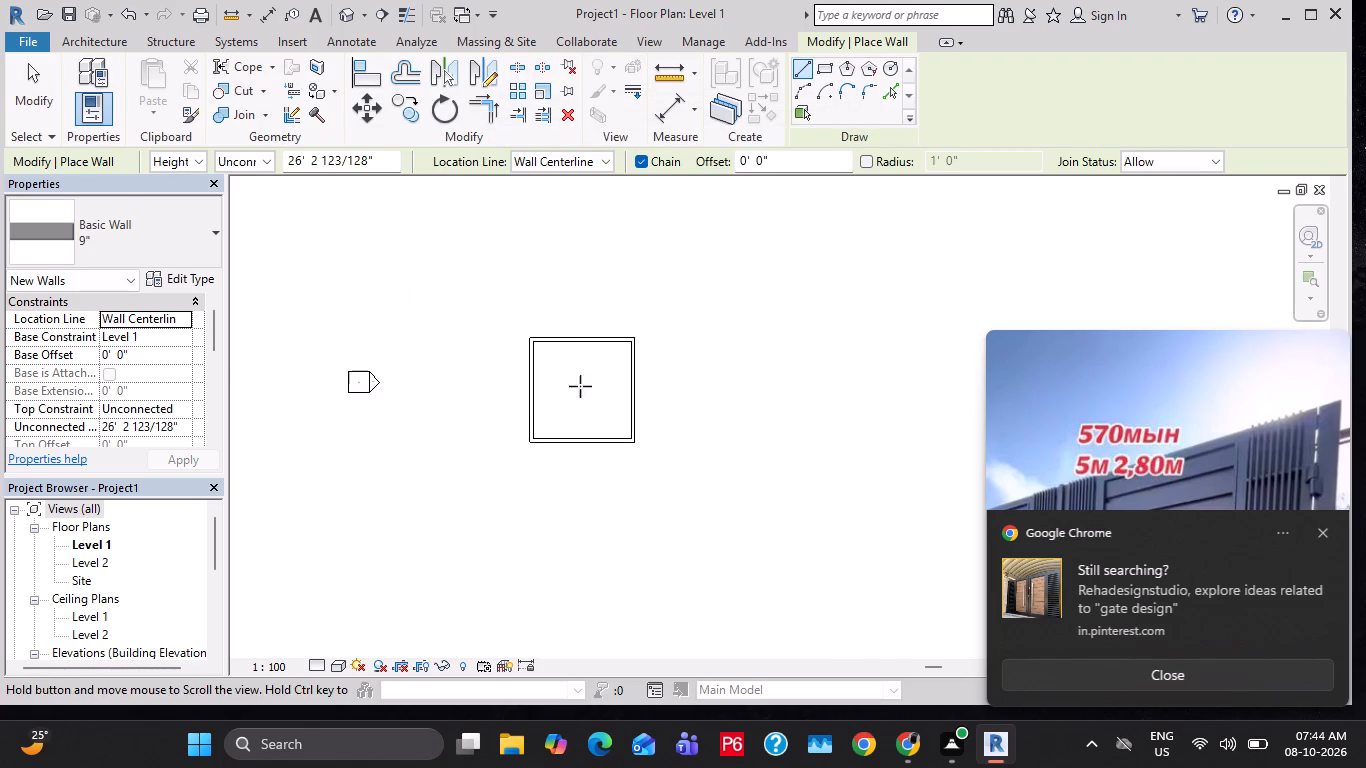
{"action": "middle_click_drag", "start_coordinate": [580, 386], "coordinate": [582, 388]}
{"action": "scroll", "coordinate": [559, 381], "scroll_direction": "up", "scroll_amount": 2}
{"action": "key", "text": "Escape"}
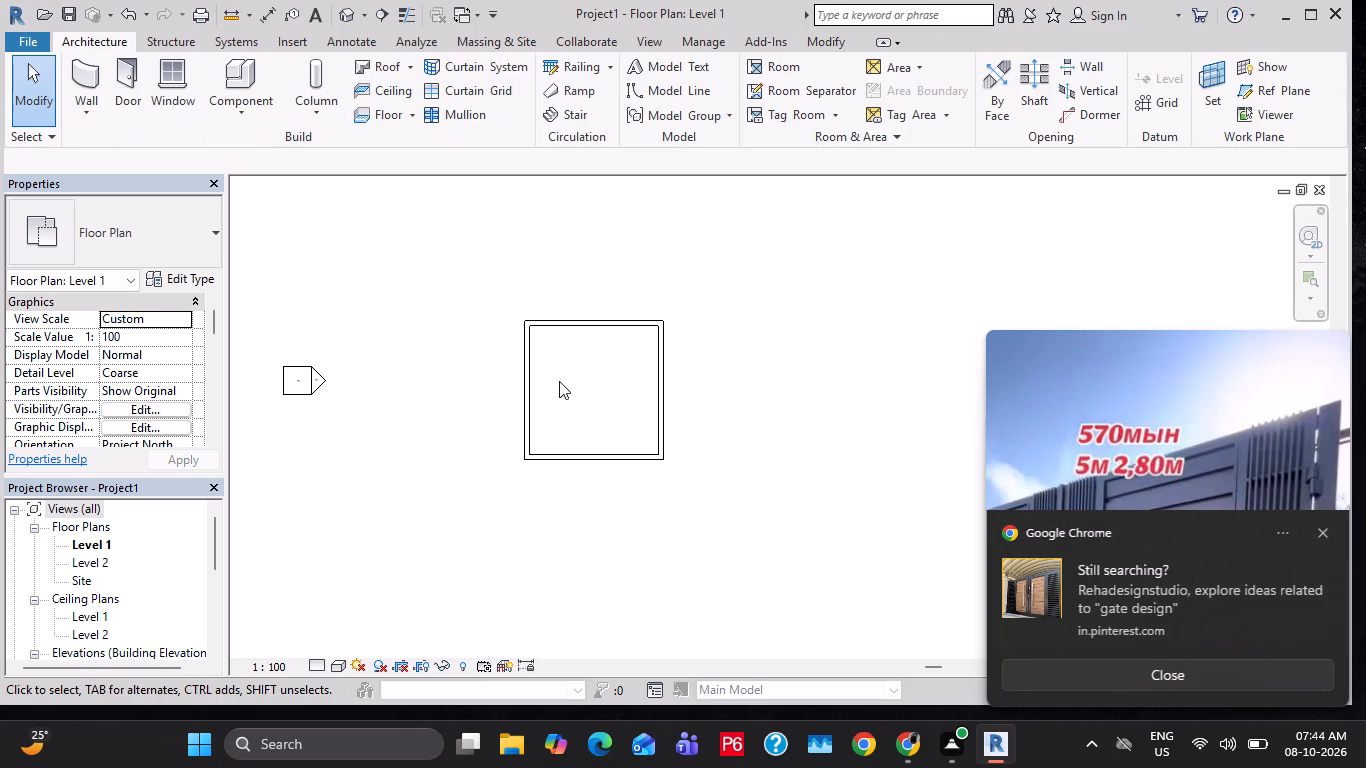
{"action": "key", "text": "Escape"}
{"action": "key", "text": "Escape"}
Dismiss the Google Chrome notification covering the drawing area.
{"action": "left_click", "coordinate": [1328, 531]}
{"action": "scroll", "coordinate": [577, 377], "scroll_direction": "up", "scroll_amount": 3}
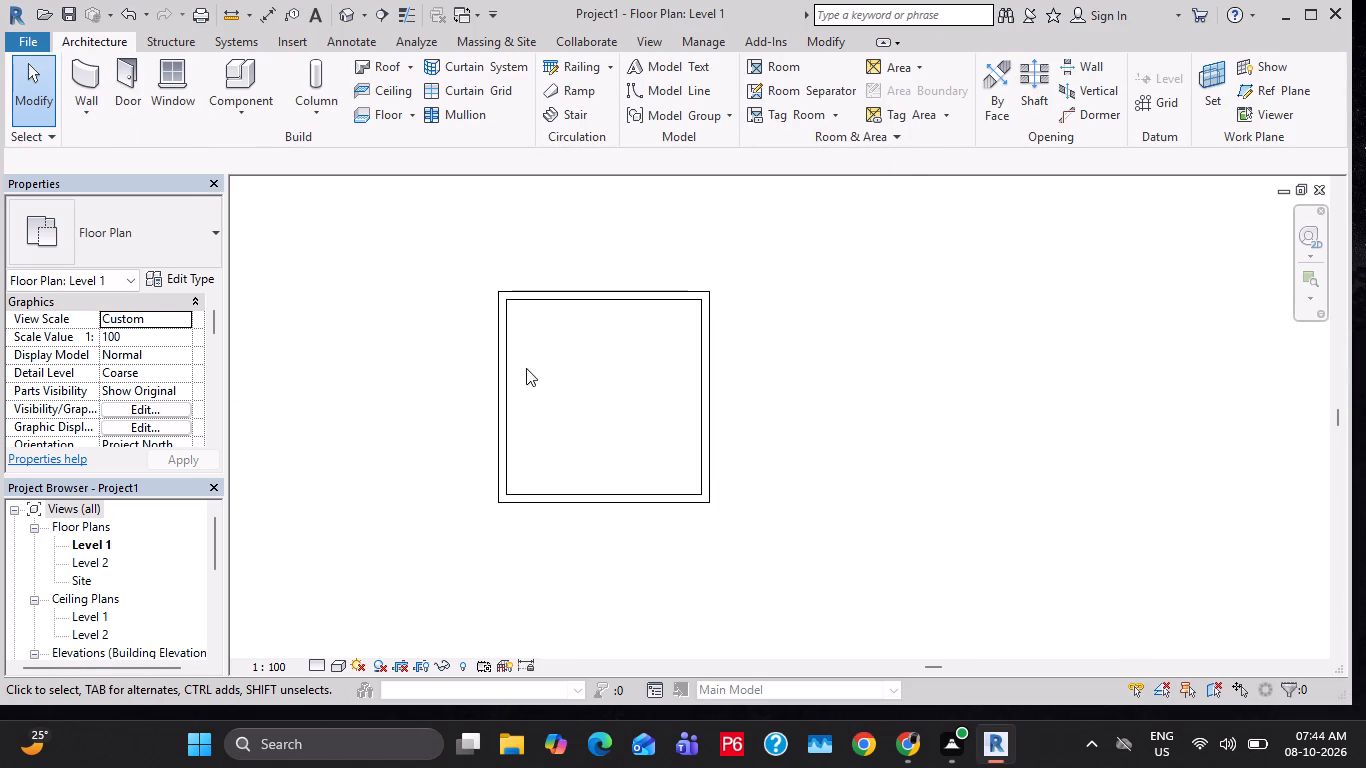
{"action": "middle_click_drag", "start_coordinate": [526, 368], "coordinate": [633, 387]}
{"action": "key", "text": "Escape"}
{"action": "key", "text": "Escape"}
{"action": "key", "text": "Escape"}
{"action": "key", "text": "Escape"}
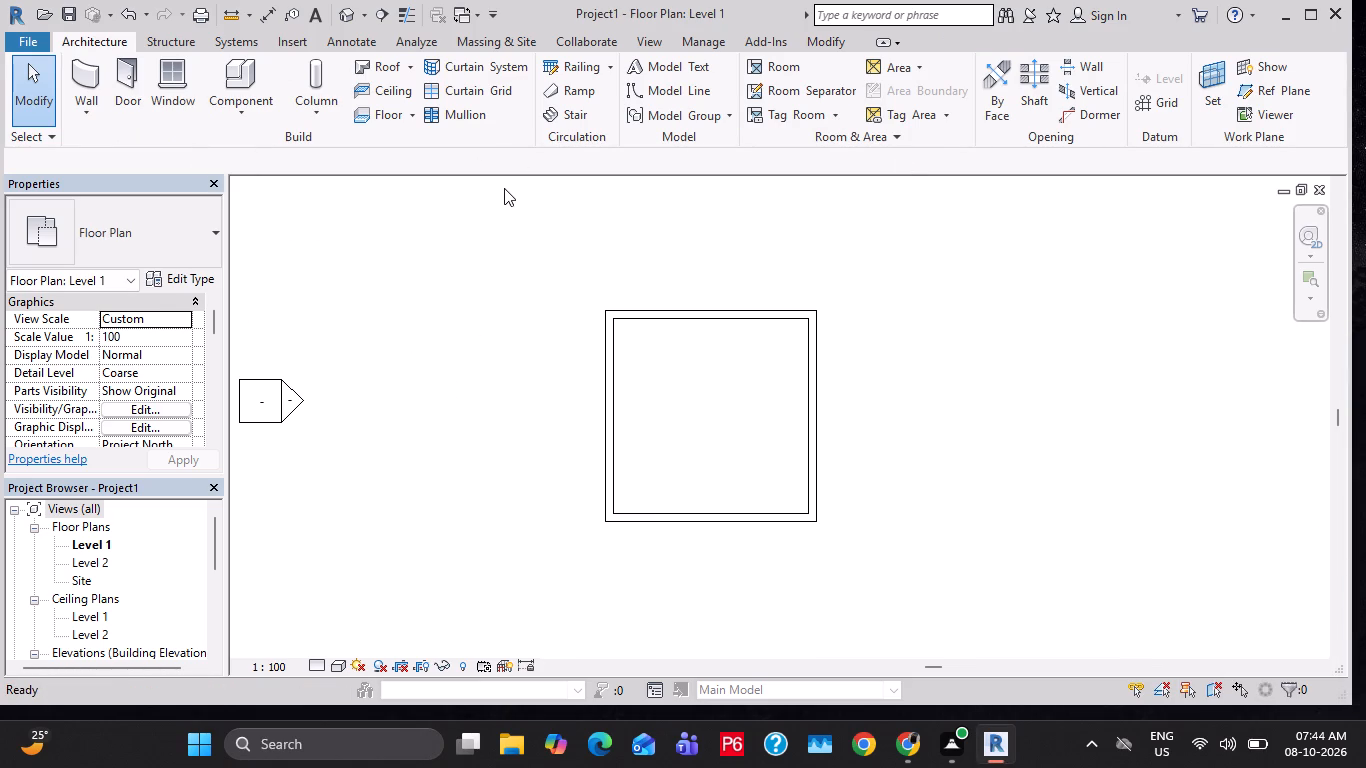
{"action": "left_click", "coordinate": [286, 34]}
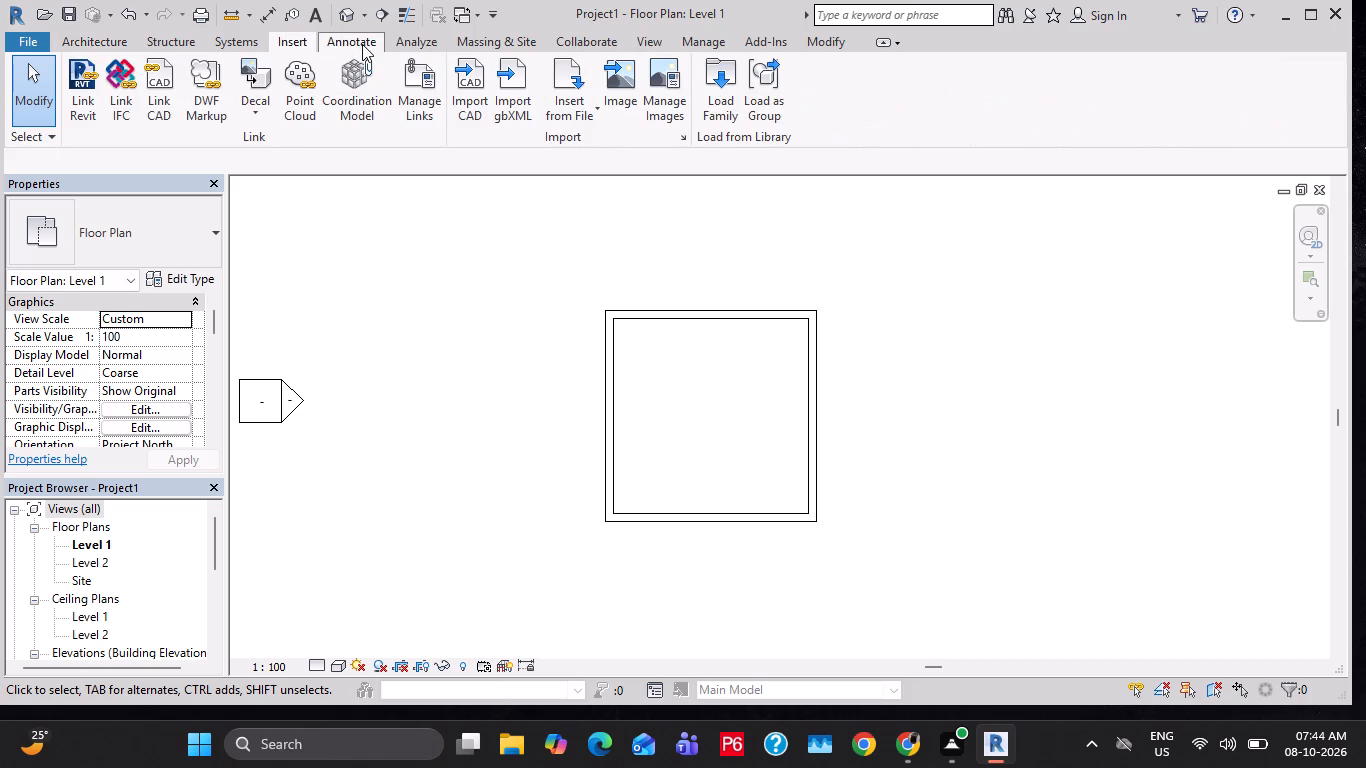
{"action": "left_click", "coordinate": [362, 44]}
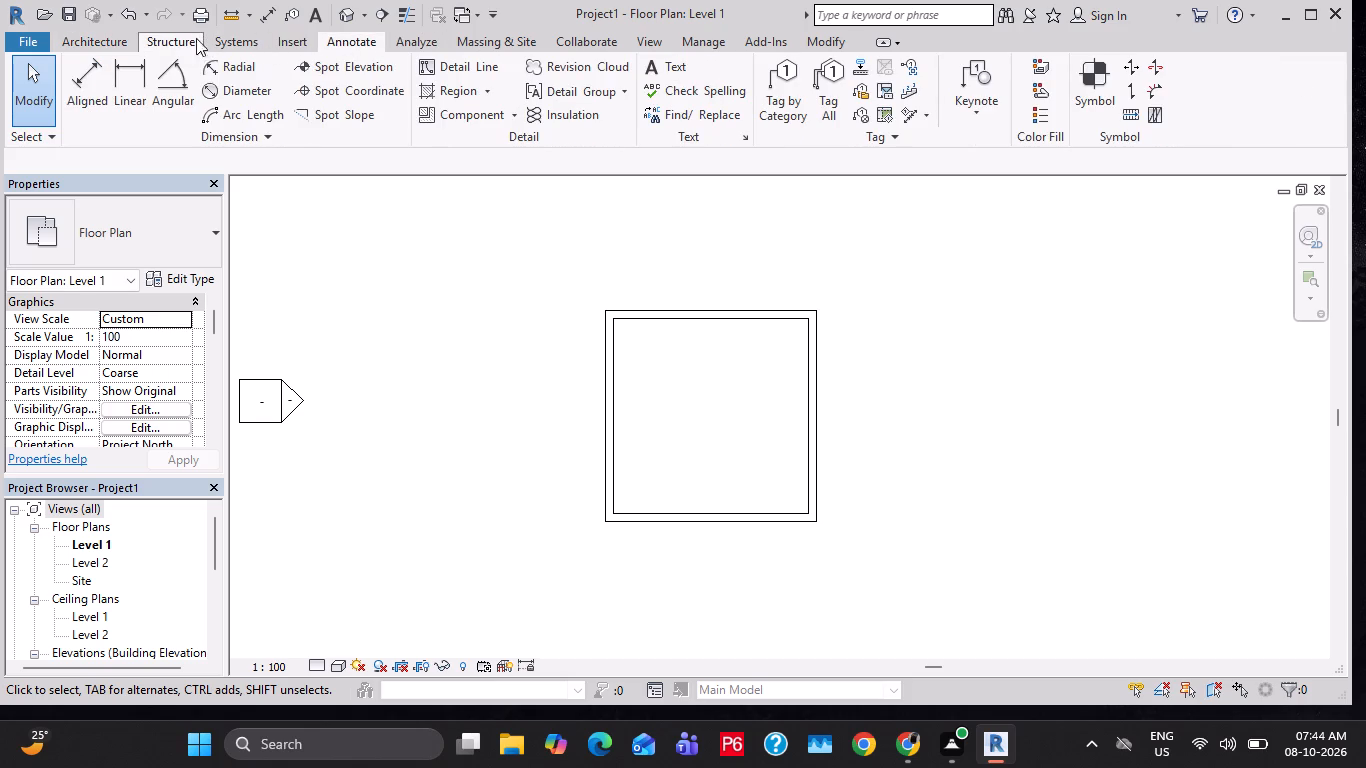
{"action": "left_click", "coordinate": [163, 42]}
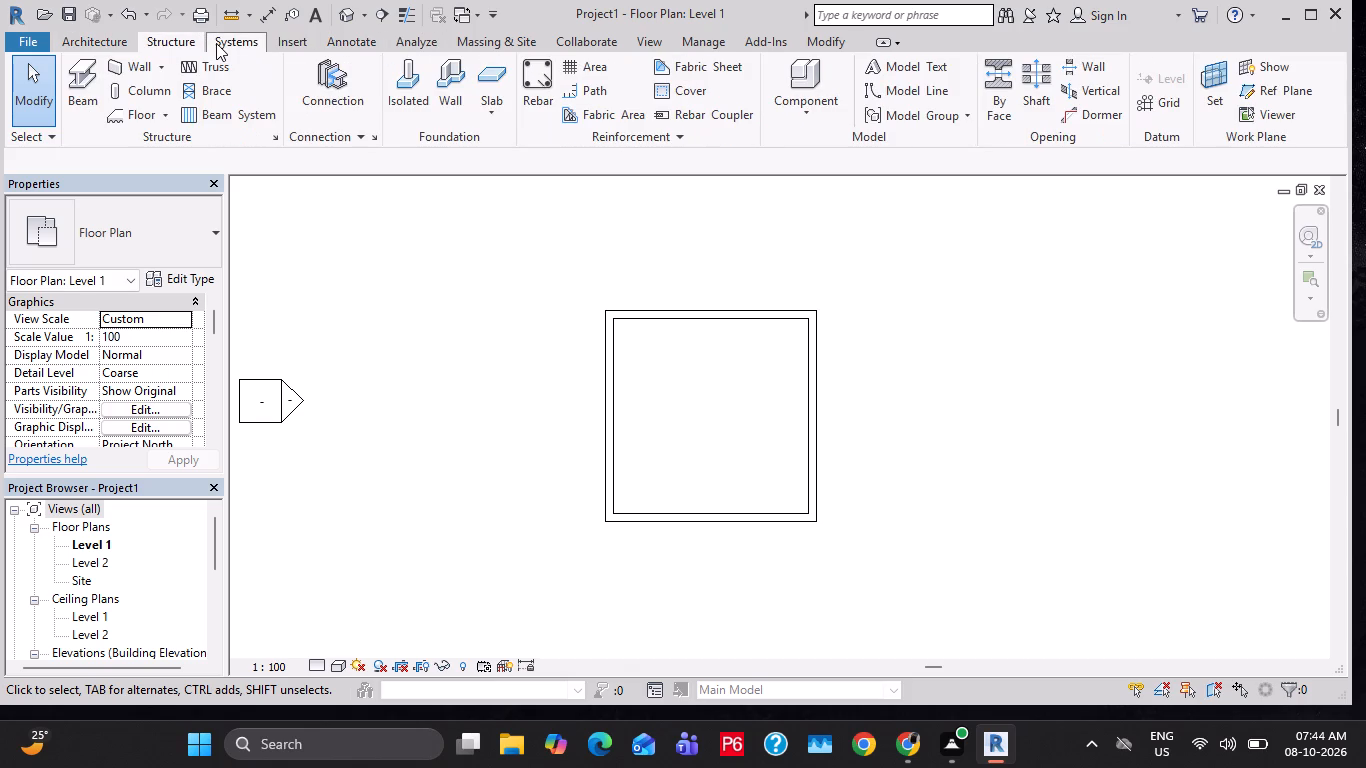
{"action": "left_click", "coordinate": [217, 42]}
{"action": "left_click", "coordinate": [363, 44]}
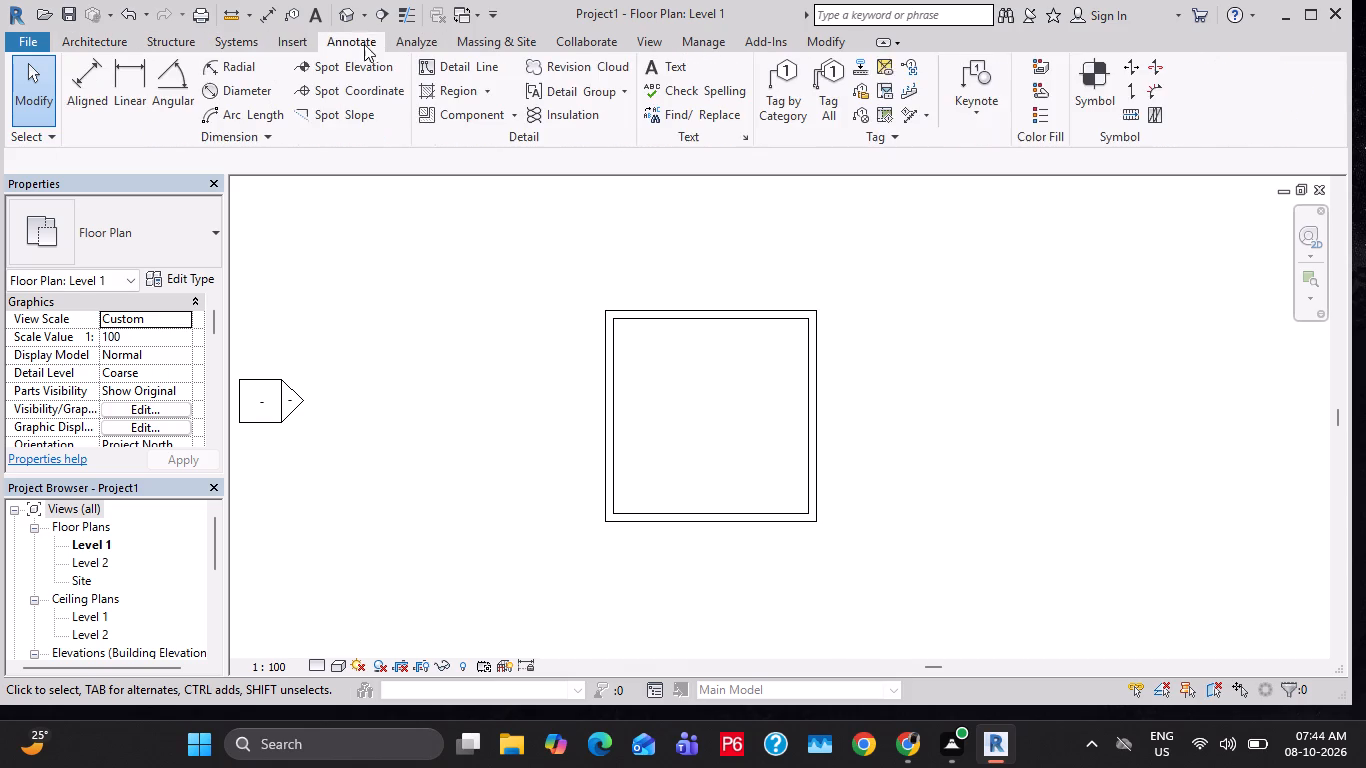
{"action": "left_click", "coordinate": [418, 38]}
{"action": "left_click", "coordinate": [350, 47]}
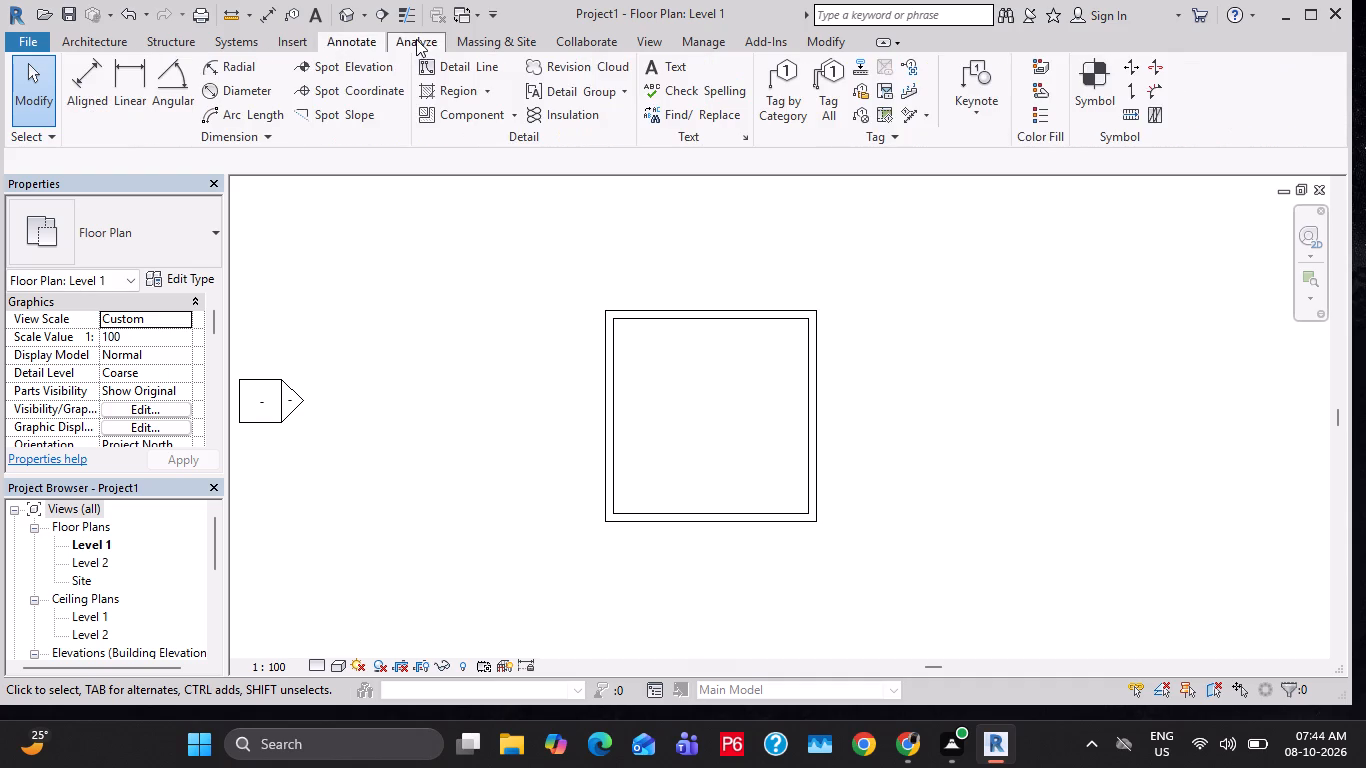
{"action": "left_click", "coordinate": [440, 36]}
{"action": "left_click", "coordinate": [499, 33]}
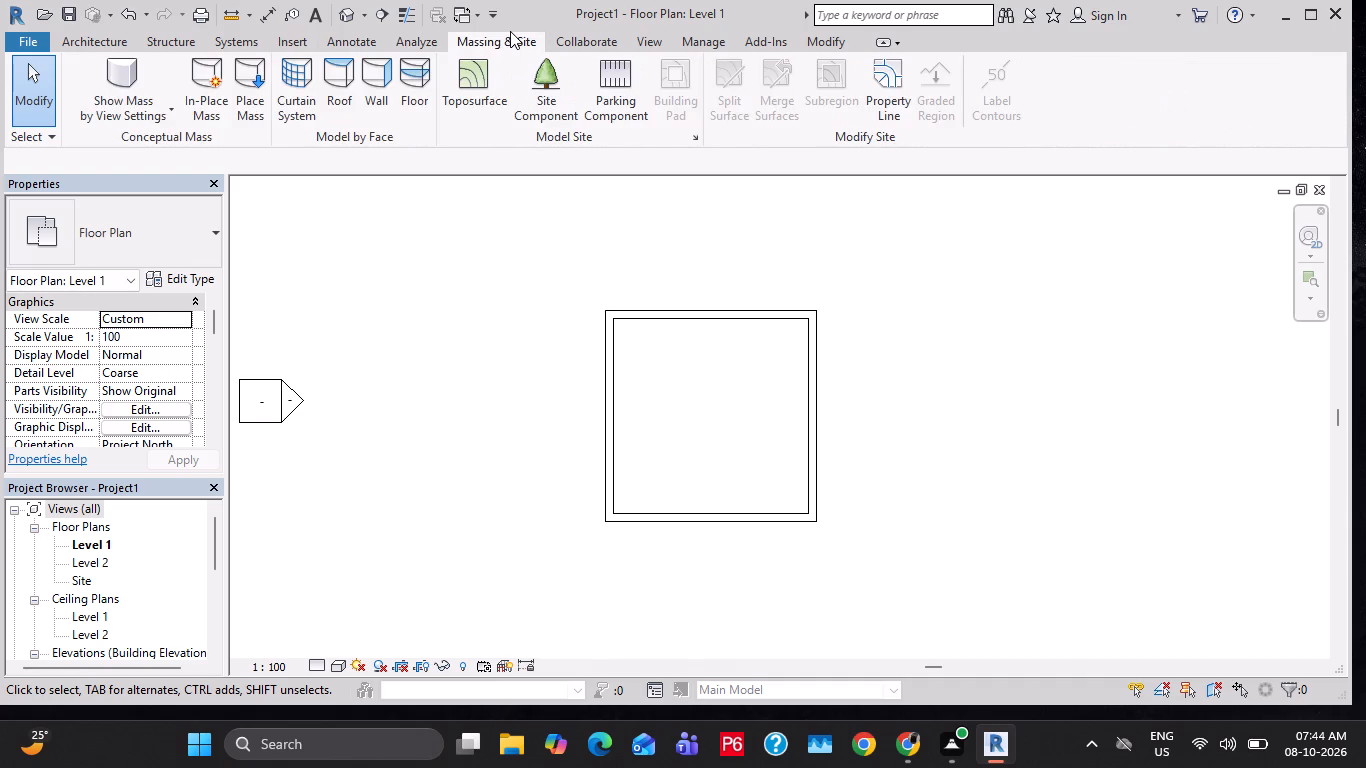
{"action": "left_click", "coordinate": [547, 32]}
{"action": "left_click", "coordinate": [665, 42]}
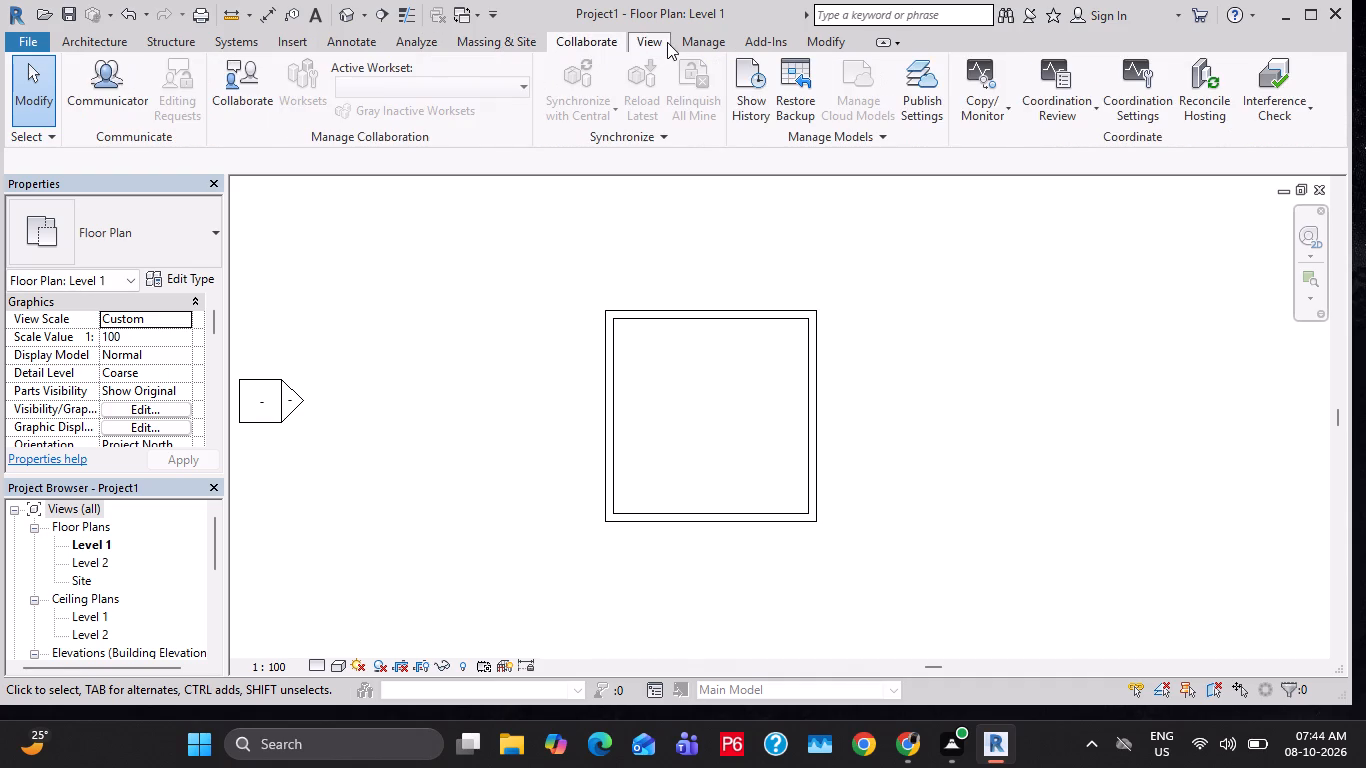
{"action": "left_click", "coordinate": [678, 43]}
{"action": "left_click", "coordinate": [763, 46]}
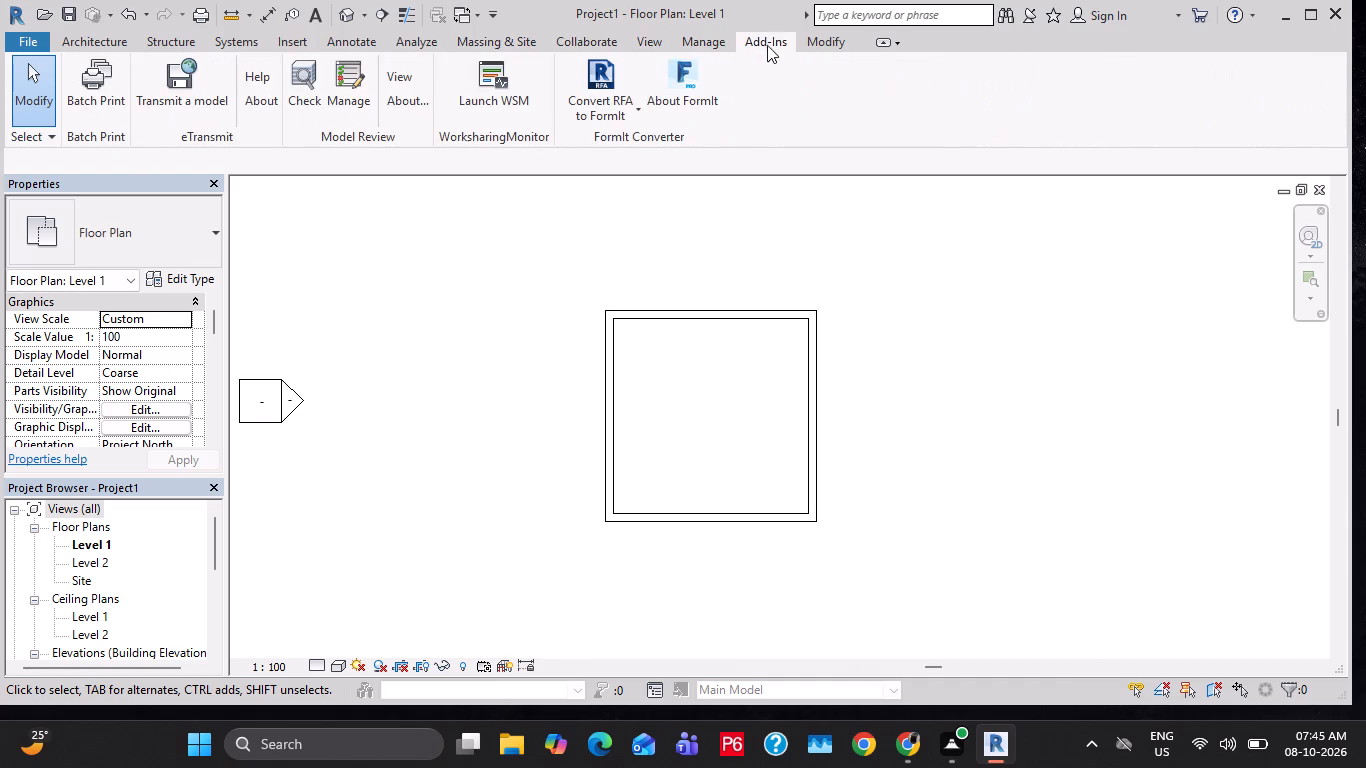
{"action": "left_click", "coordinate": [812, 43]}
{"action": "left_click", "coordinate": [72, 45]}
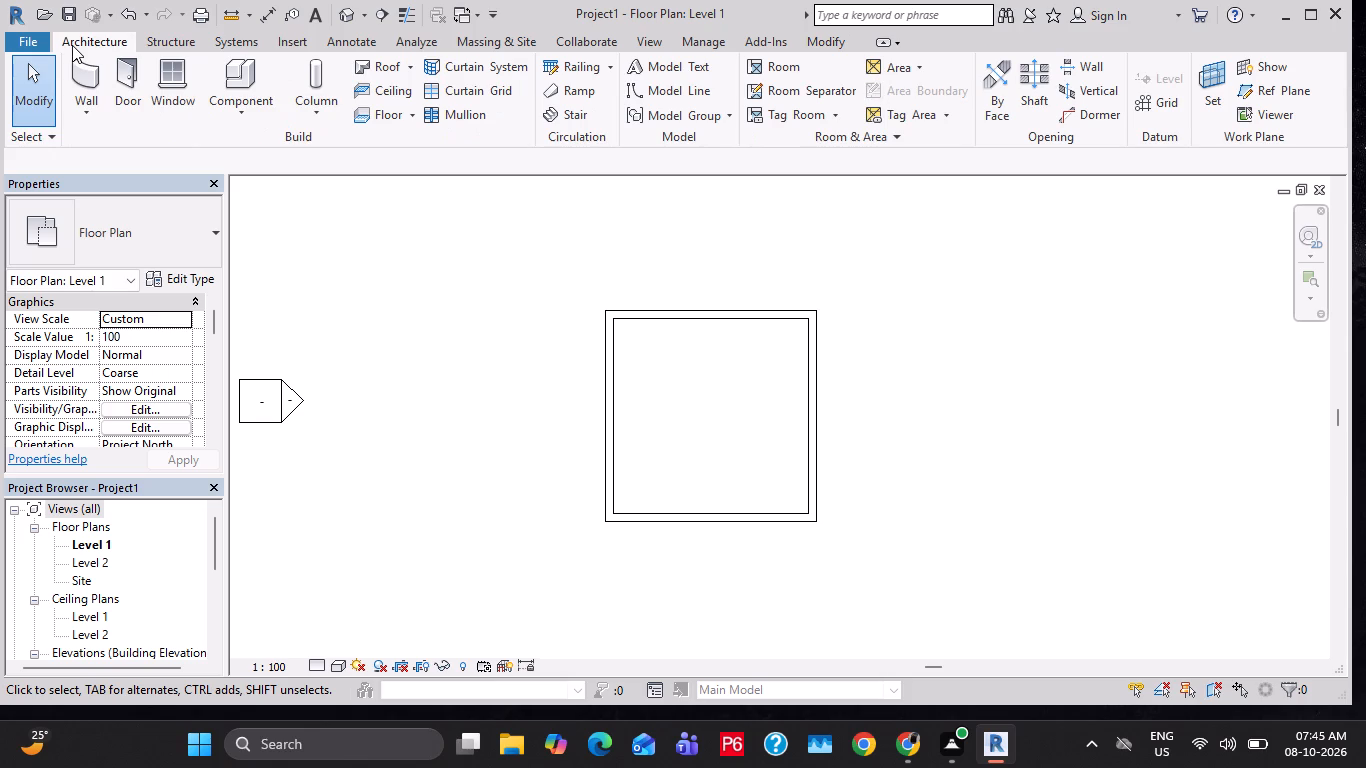
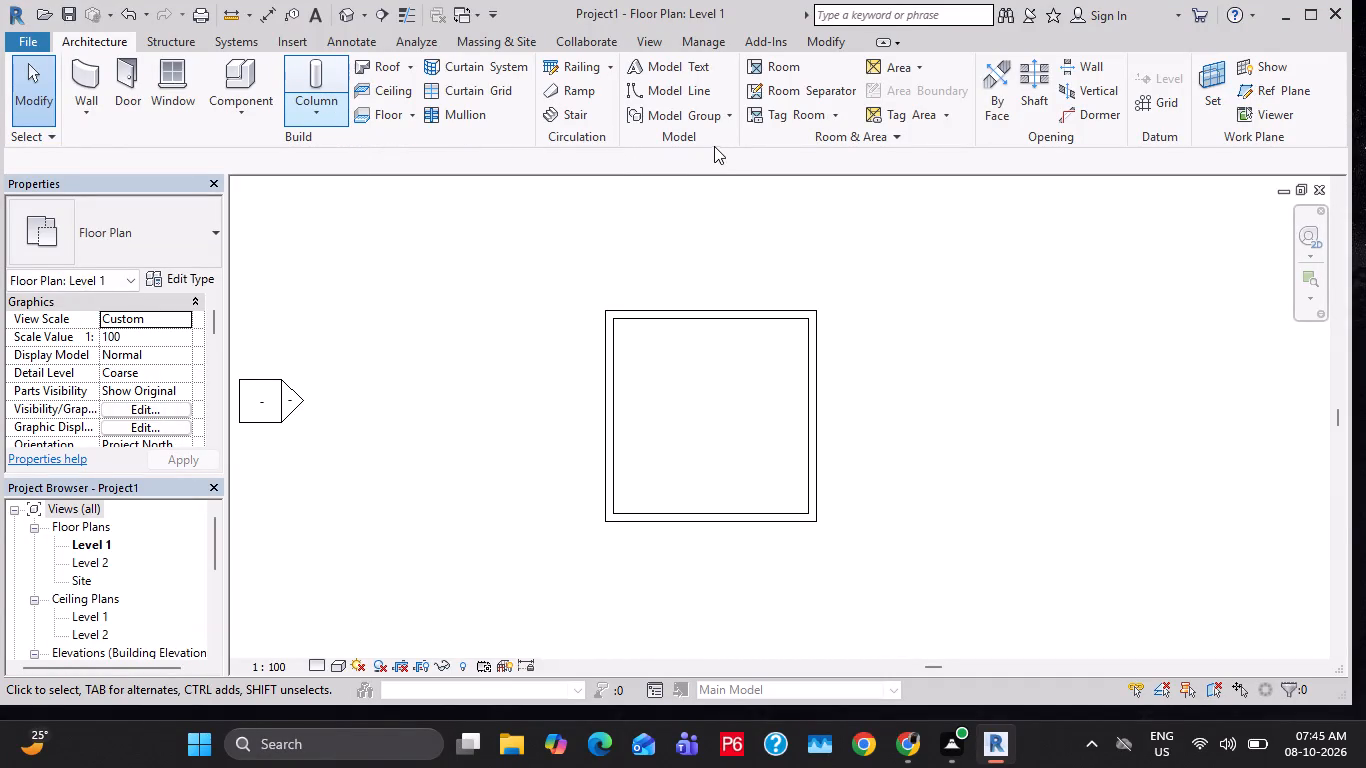
Start the Offset tool and open the recent 20' by 20' floor plan image to check the interior wall layout.
{"action": "key", "text": "o"}
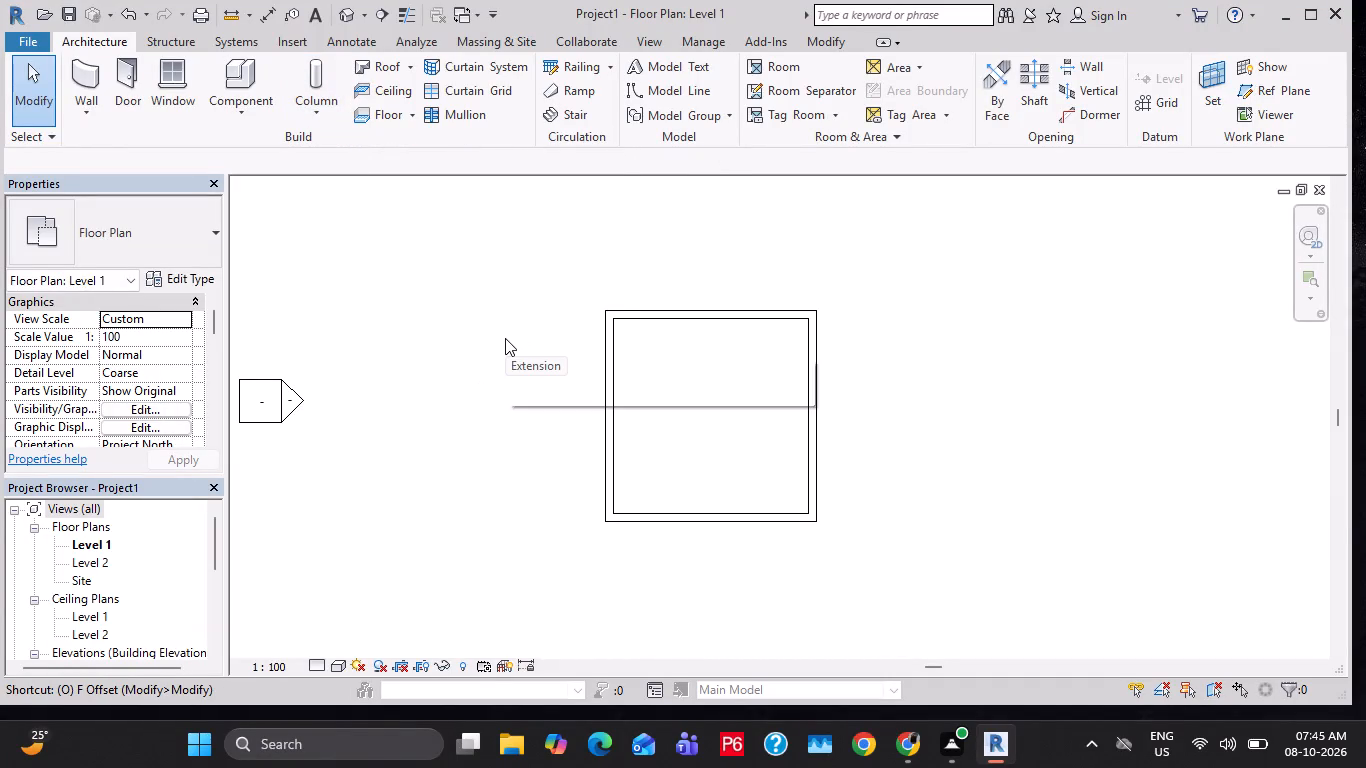
{"action": "type", "text": "FF"}
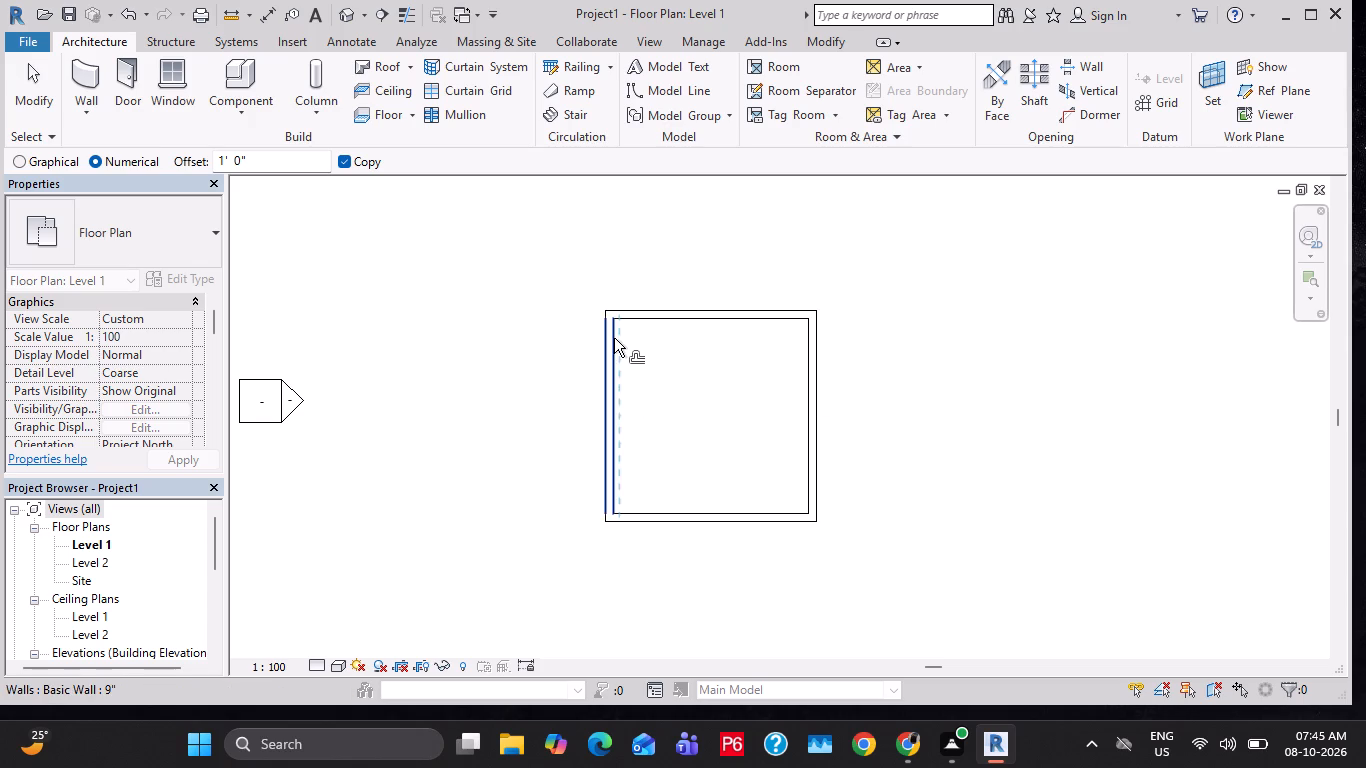
{"action": "left_click", "coordinate": [500, 754]}
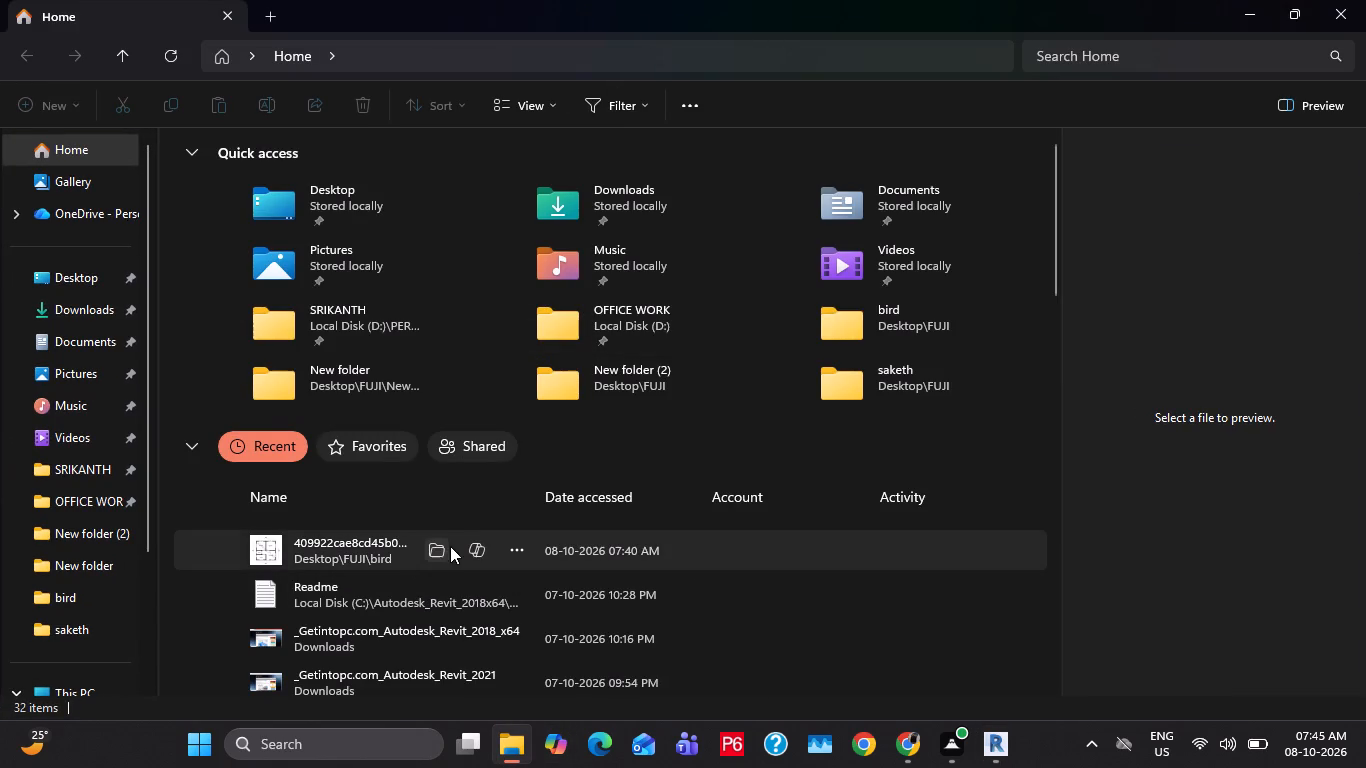
{"action": "double_click", "coordinate": [362, 550]}
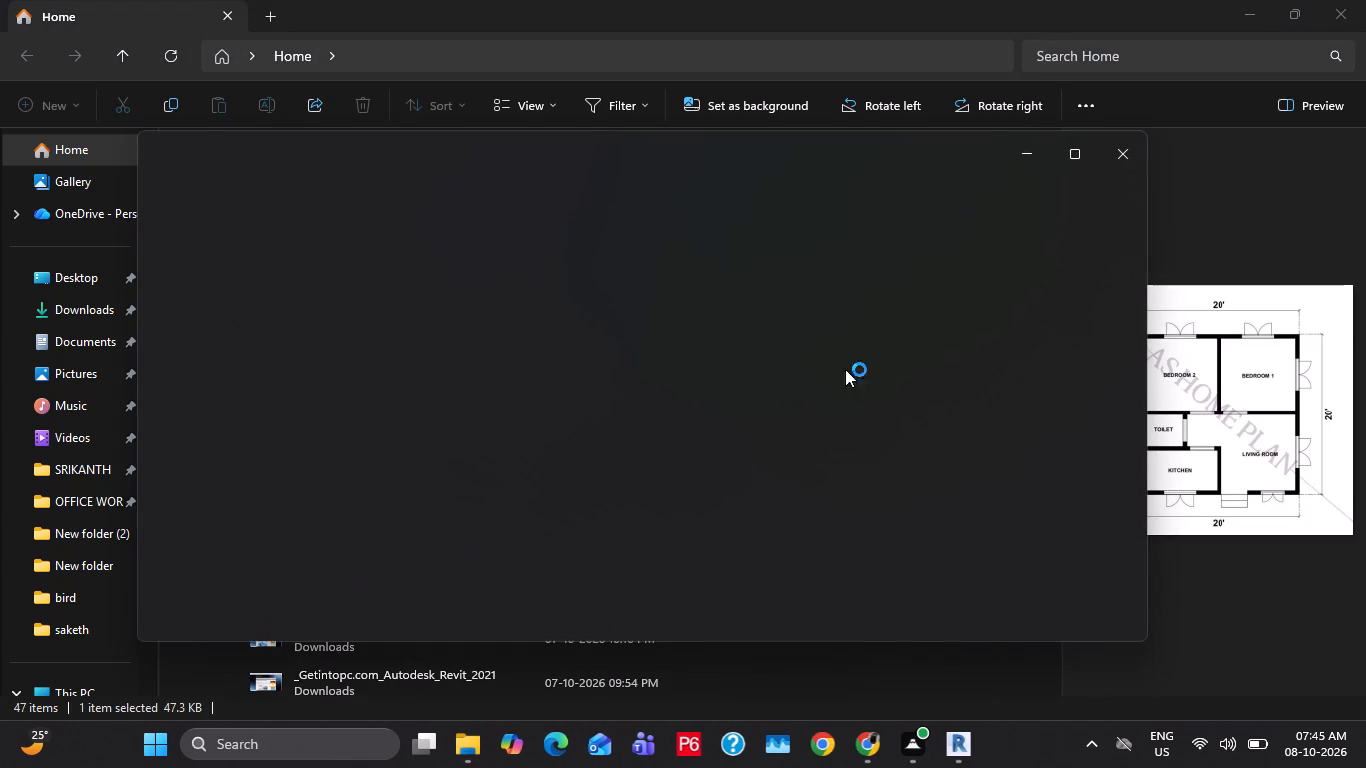
{"action": "left_click", "coordinate": [1076, 162]}
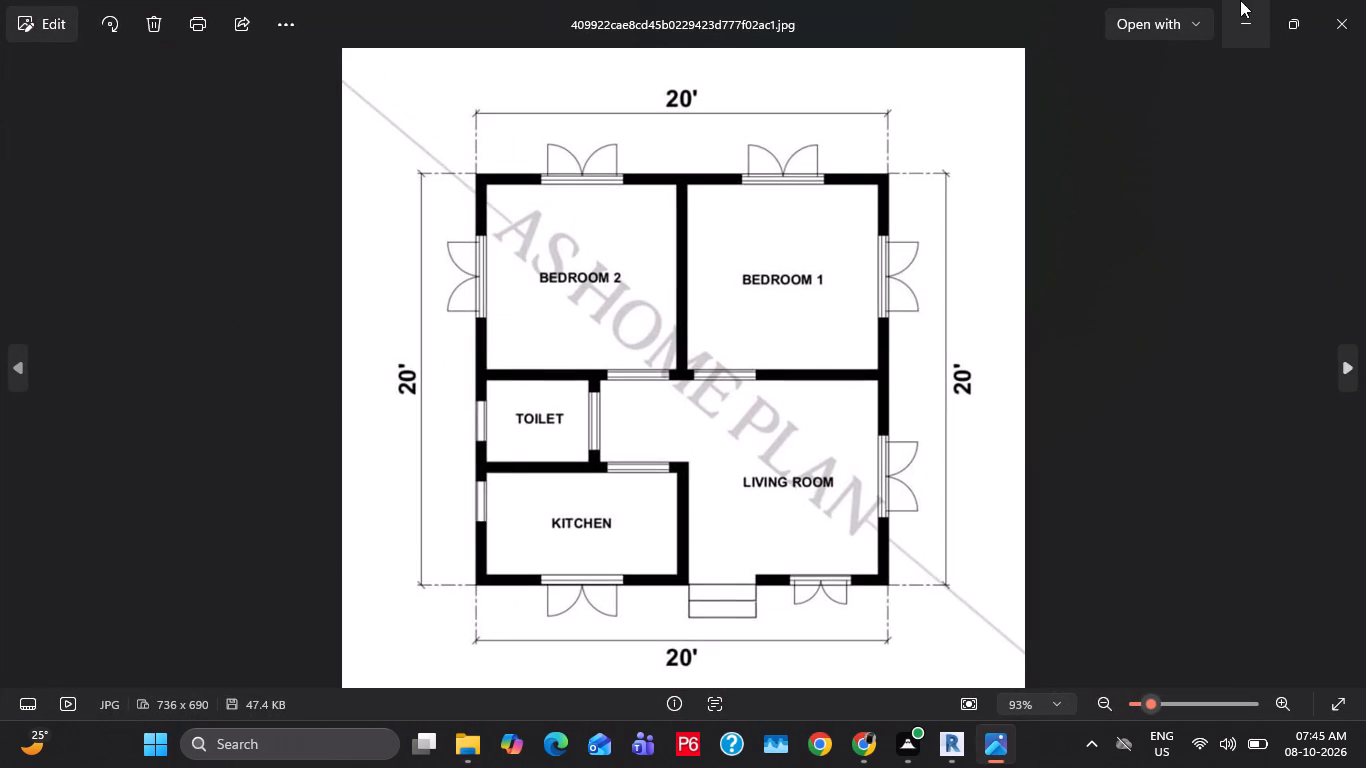
{"action": "left_click", "coordinate": [1256, 0]}
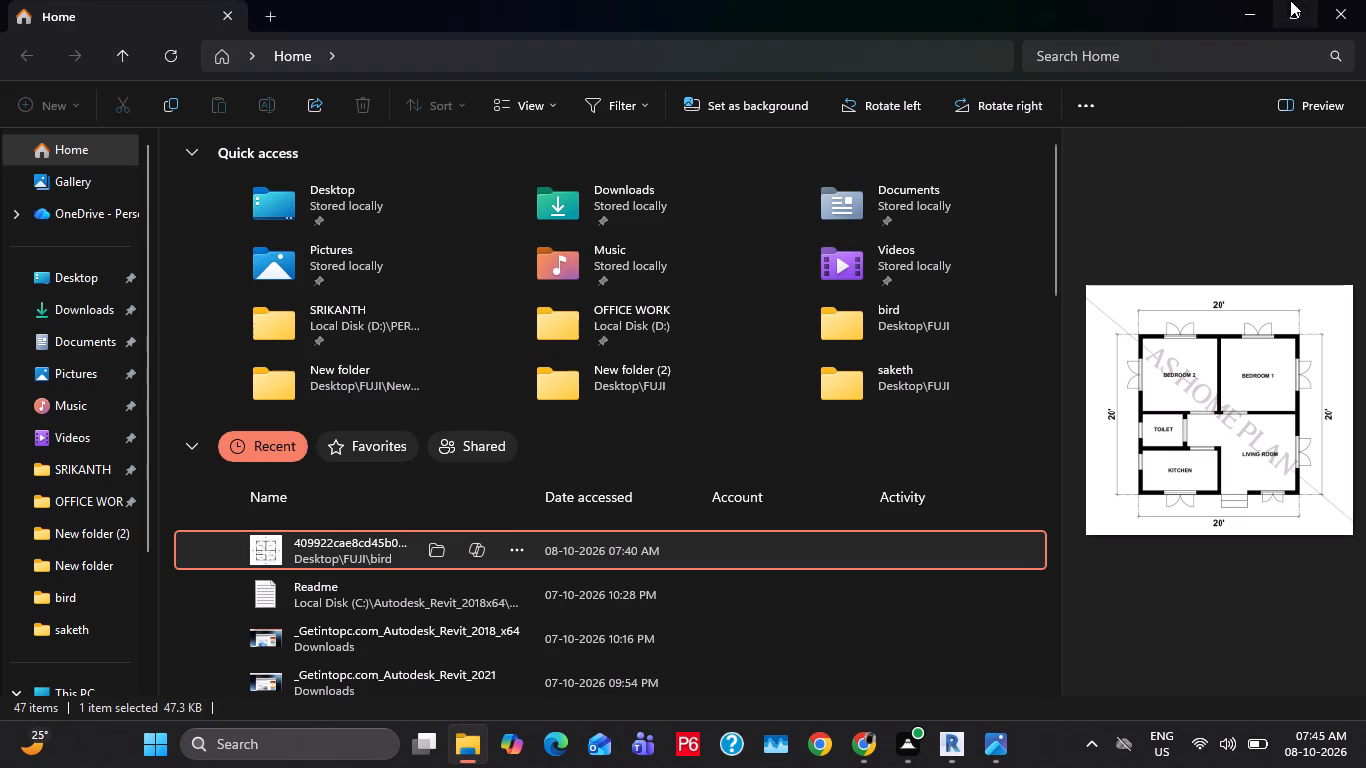
{"action": "left_click", "coordinate": [1251, 6]}
Offset a copy of the room's west wall 9' 6" inward as a north-south partition.
{"action": "scroll", "coordinate": [655, 374], "scroll_direction": "up", "scroll_amount": 4}
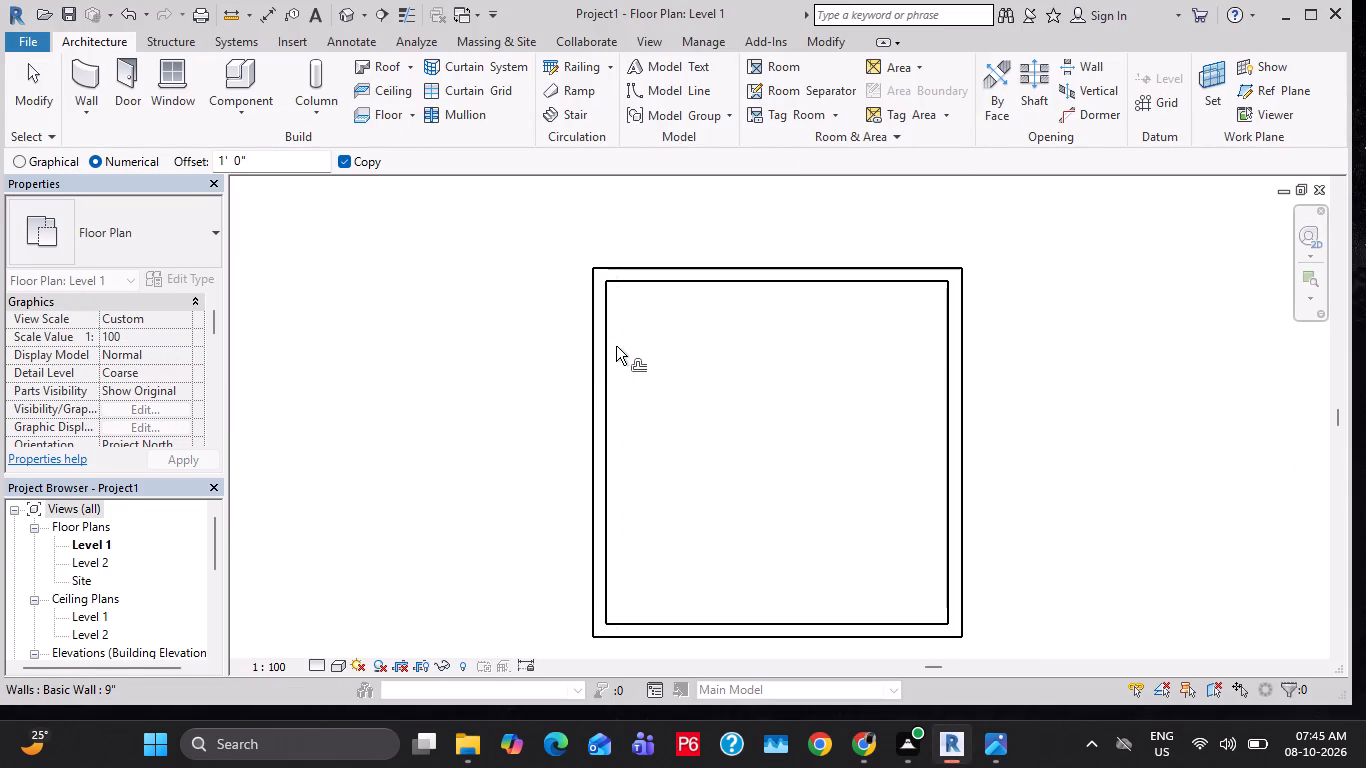
{"action": "left_click", "coordinate": [607, 347]}
{"action": "key", "text": "ctrl+z"}
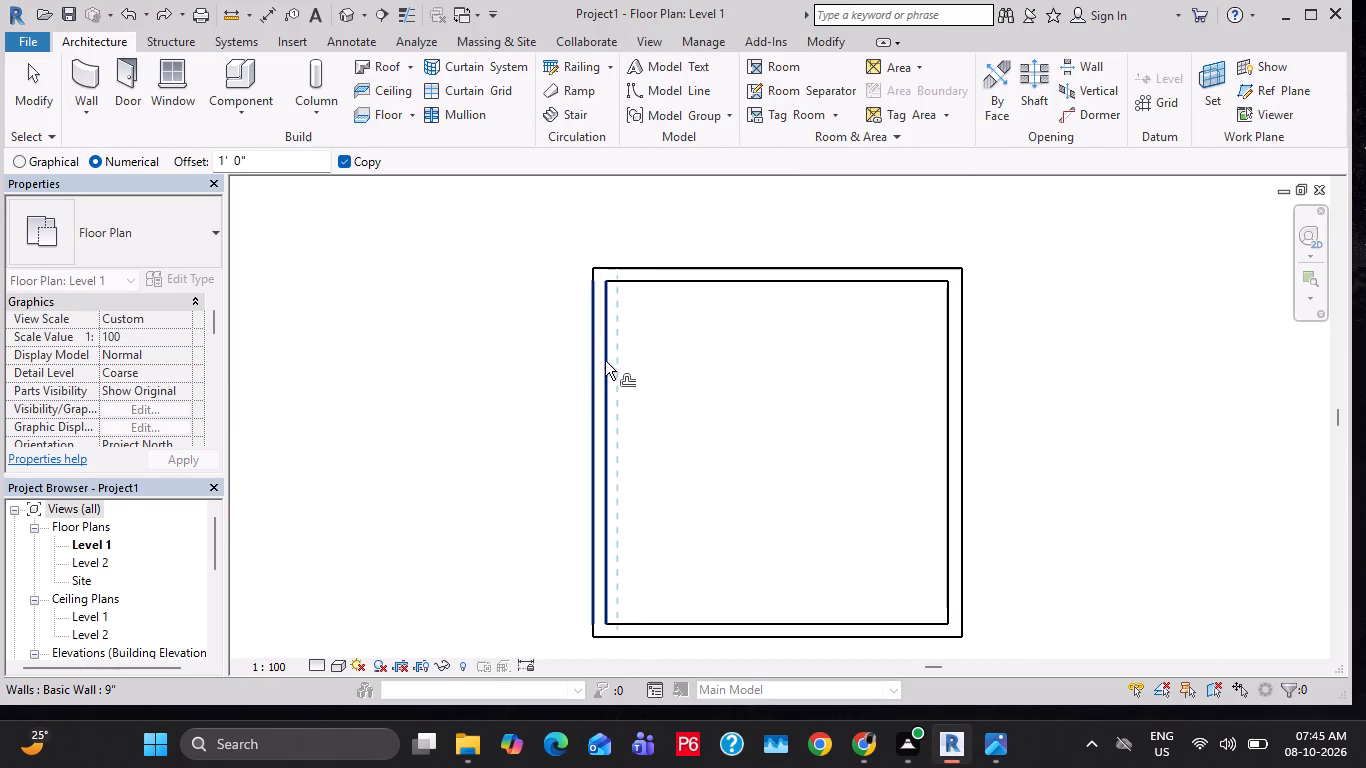
{"action": "left_click_drag", "start_coordinate": [261, 163], "coordinate": [207, 186]}
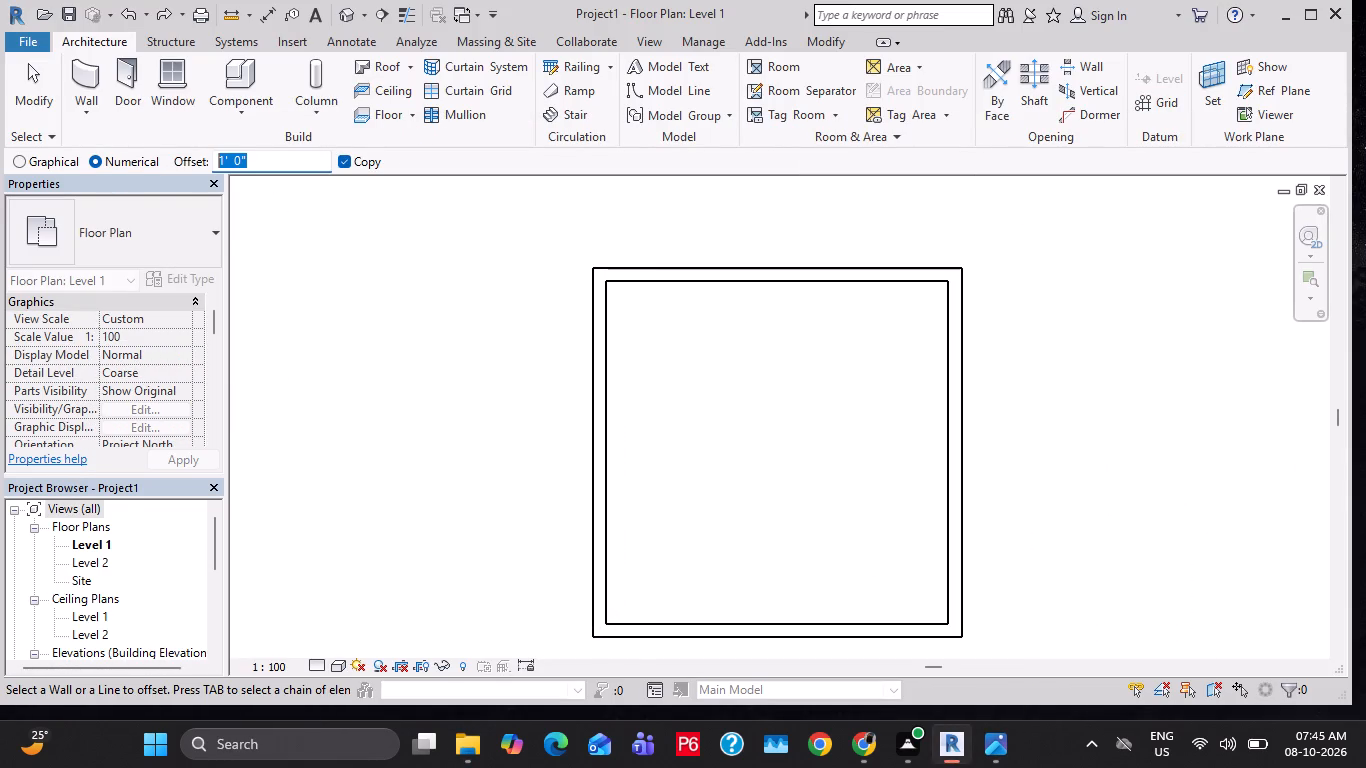
{"action": "left_click_drag", "start_coordinate": [207, 186], "coordinate": [189, 196]}
{"action": "type", "text": "9'6"}
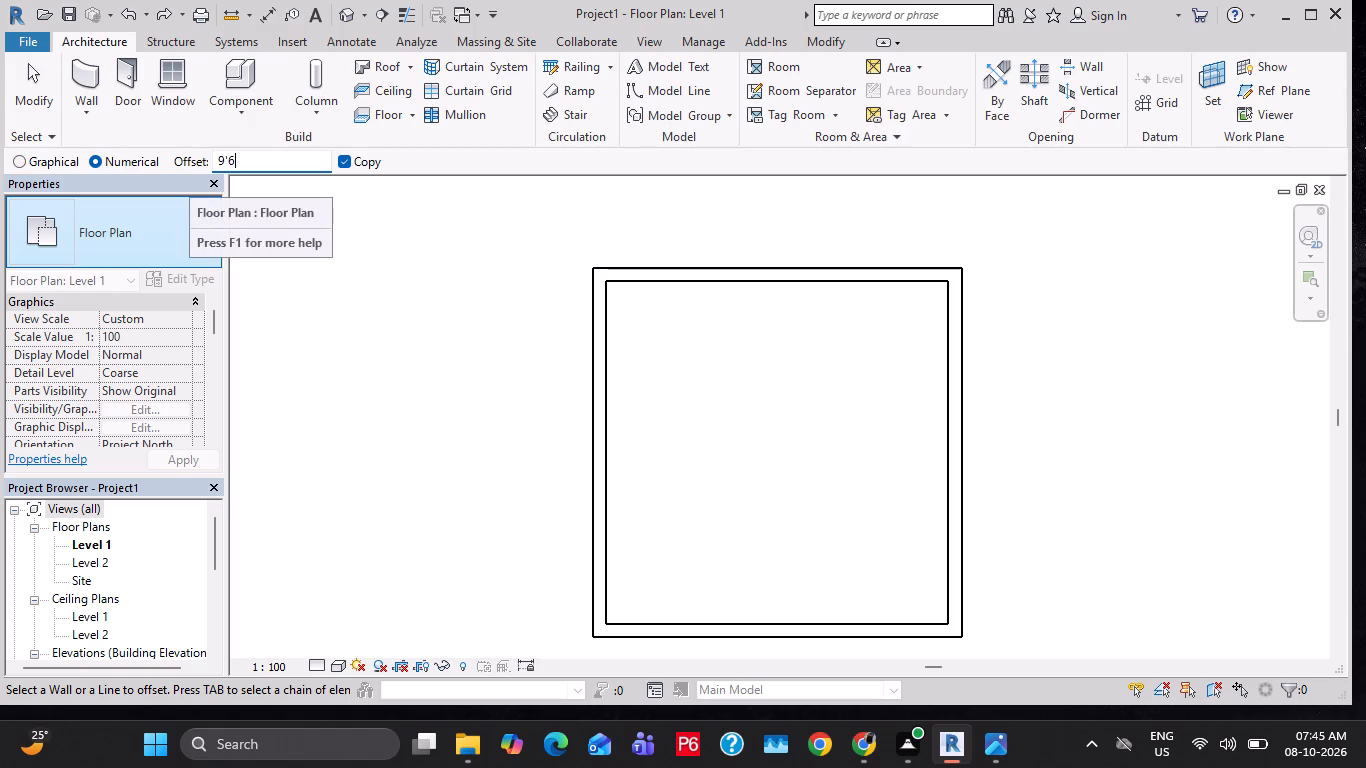
{"action": "key", "text": "shift+quotedbl"}
{"action": "key", "text": "Return"}
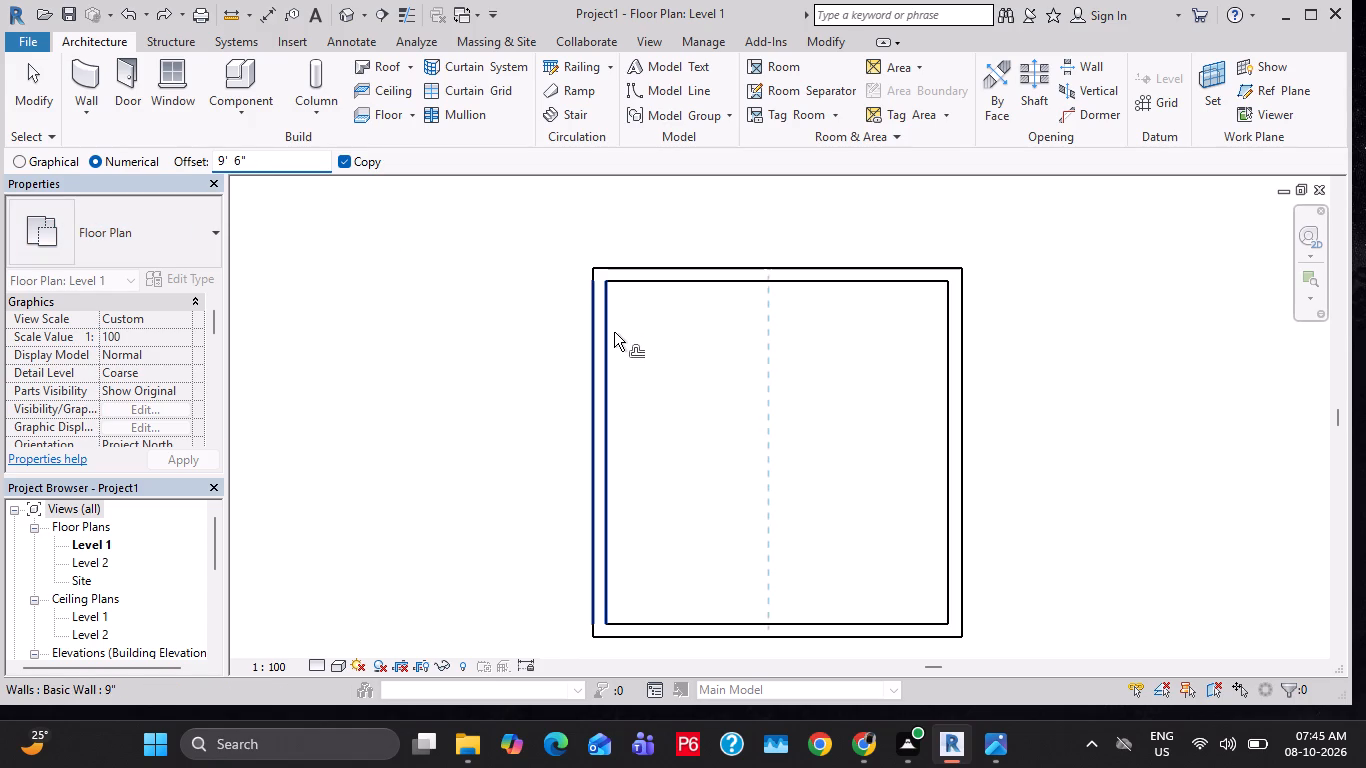
{"action": "left_click", "coordinate": [612, 332]}
{"action": "key", "text": "Escape"}
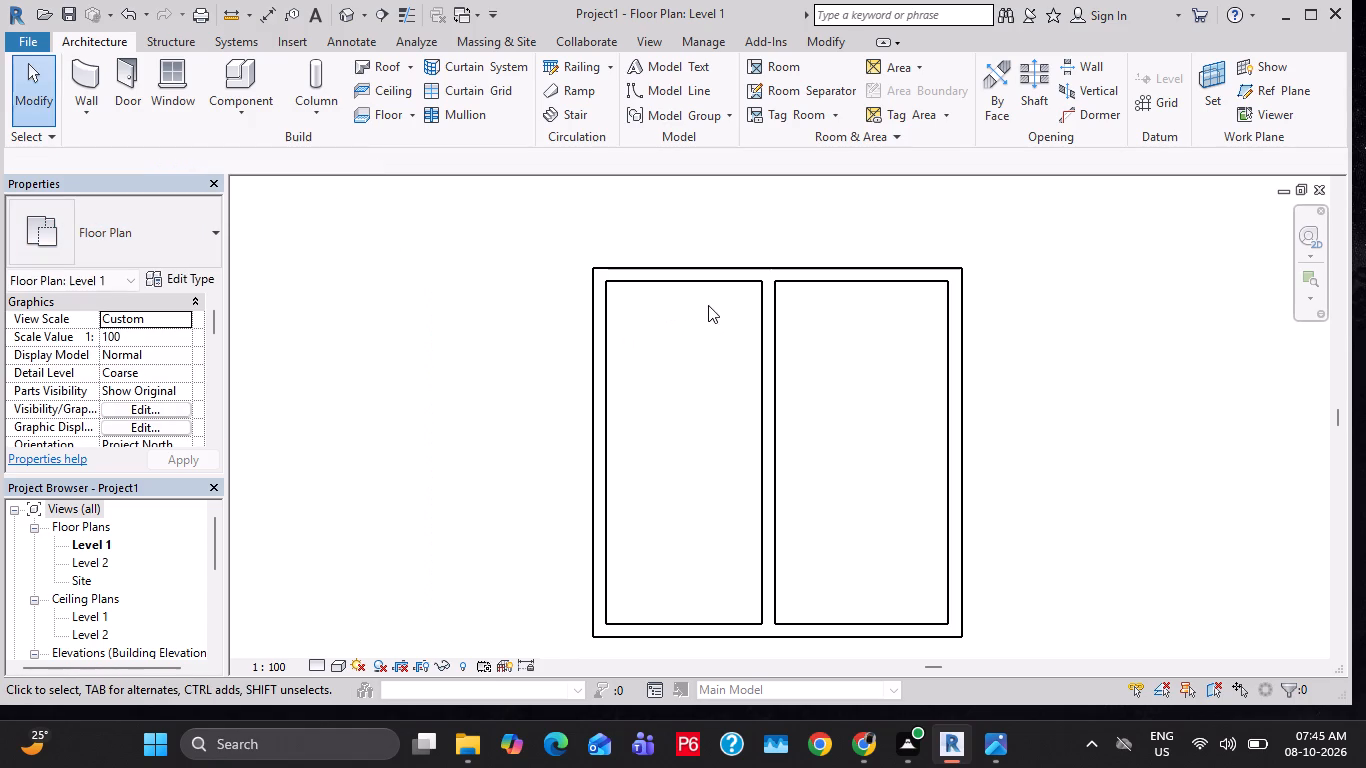
Reopen the reference floor plan image to examine the partition below the bedrooms, and return to the Revit plan.
{"action": "left_click", "coordinate": [466, 745]}
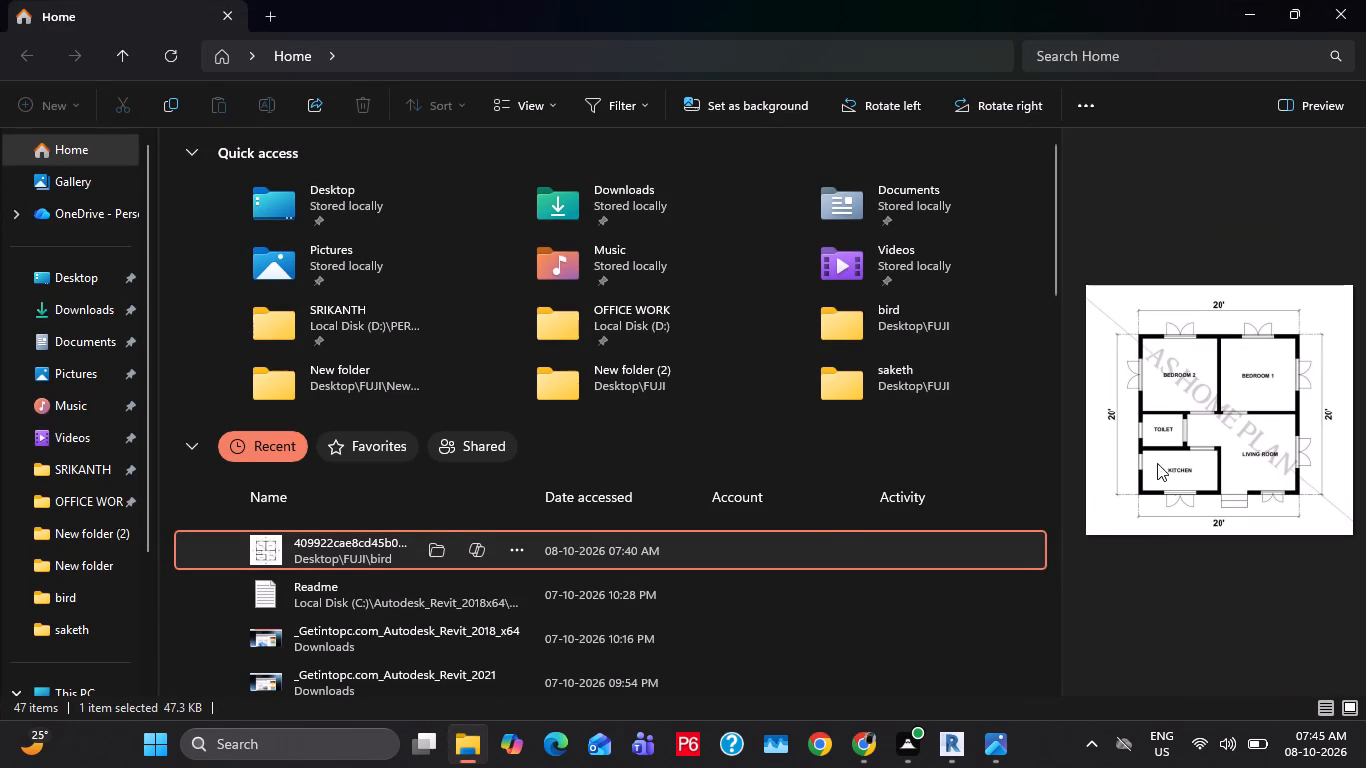
{"action": "double_click", "coordinate": [828, 538]}
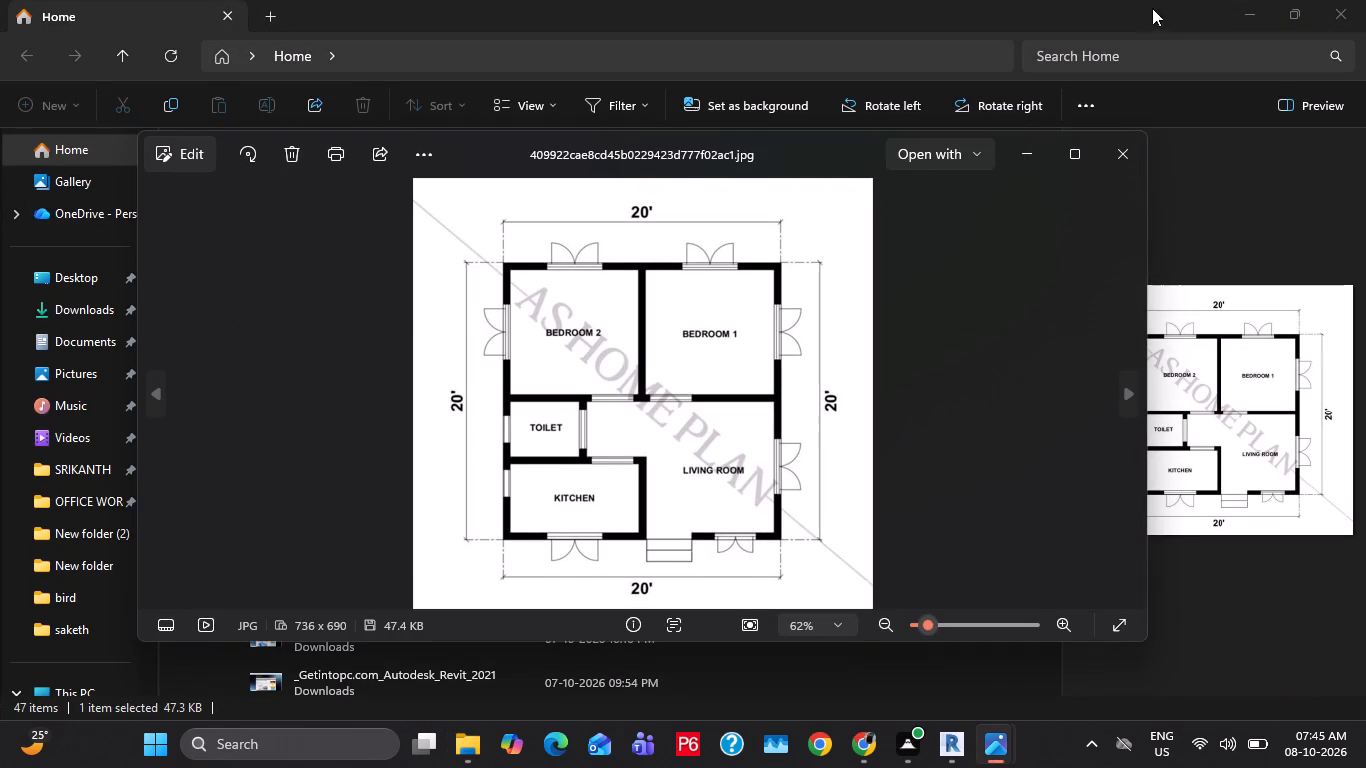
{"action": "left_click", "coordinate": [1022, 153]}
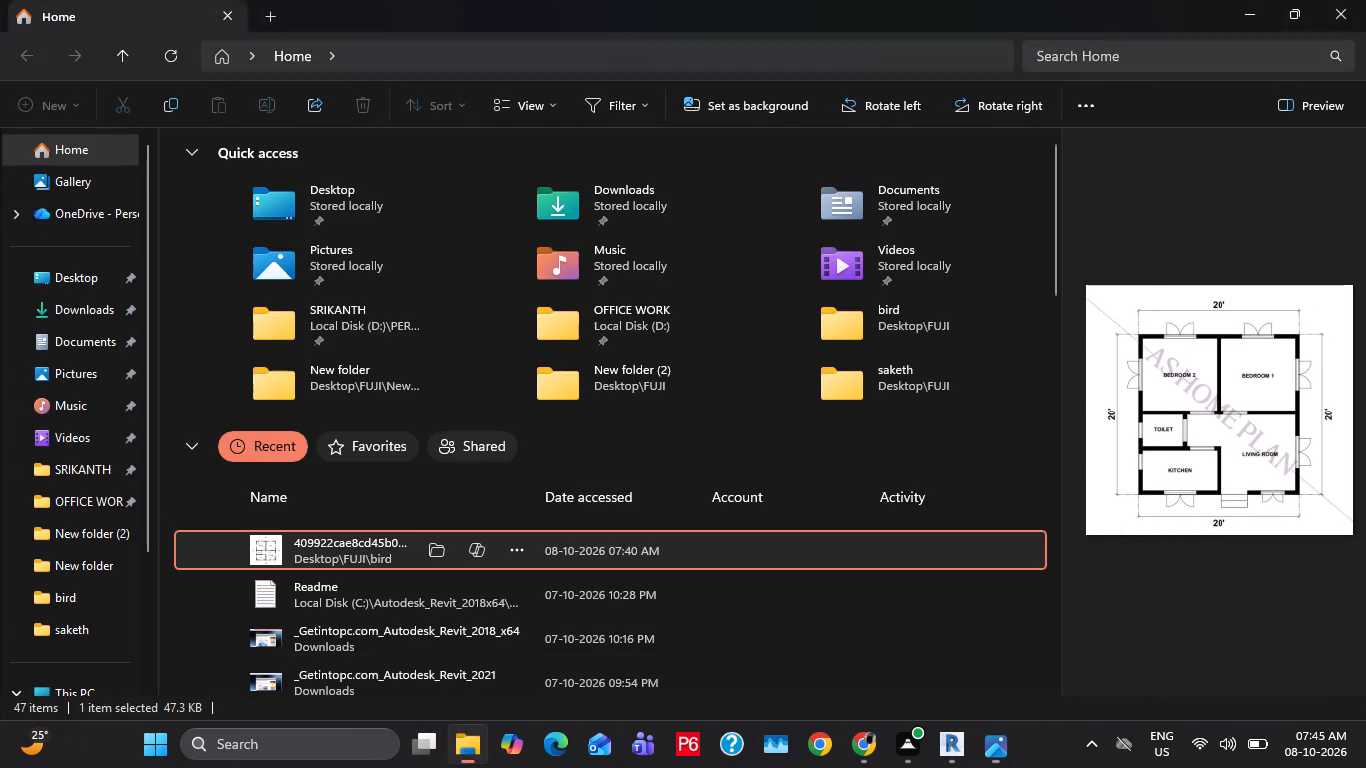
{"action": "left_click", "coordinate": [1239, 19]}
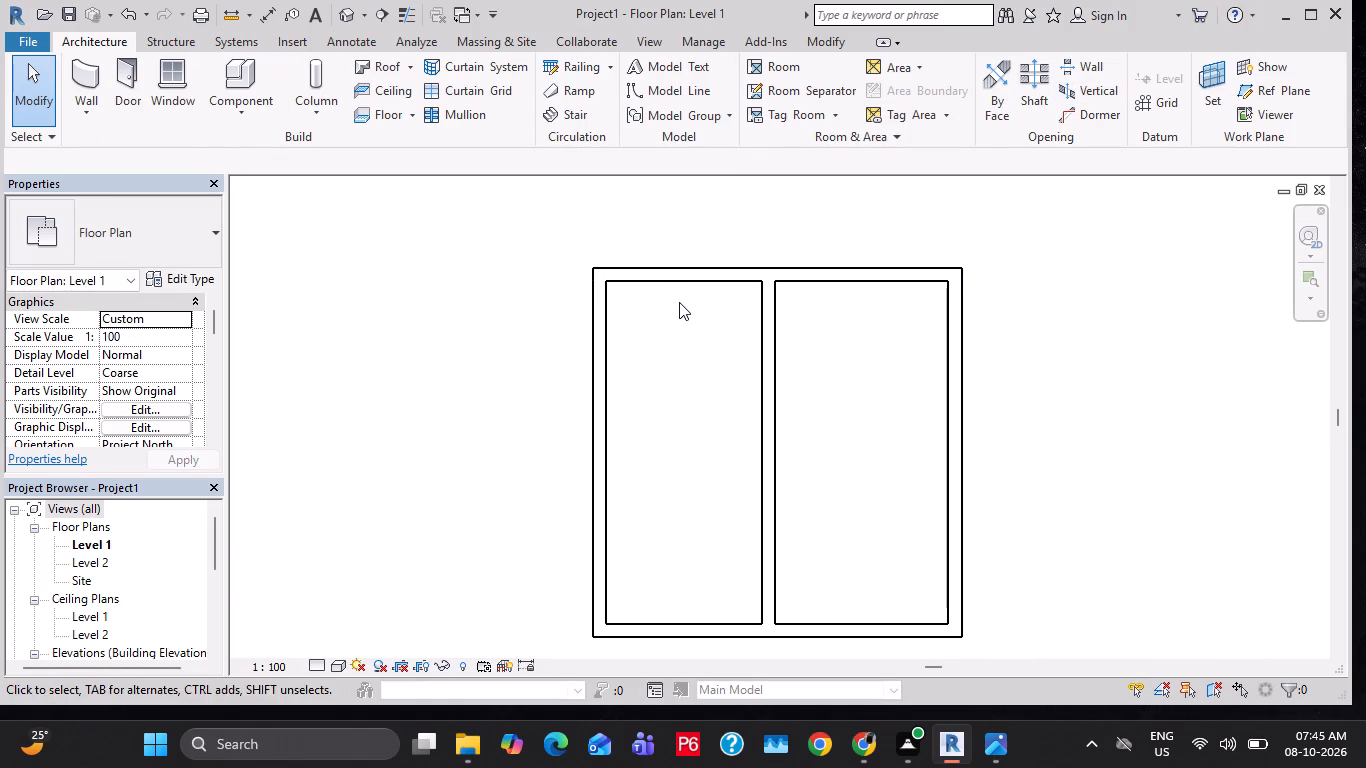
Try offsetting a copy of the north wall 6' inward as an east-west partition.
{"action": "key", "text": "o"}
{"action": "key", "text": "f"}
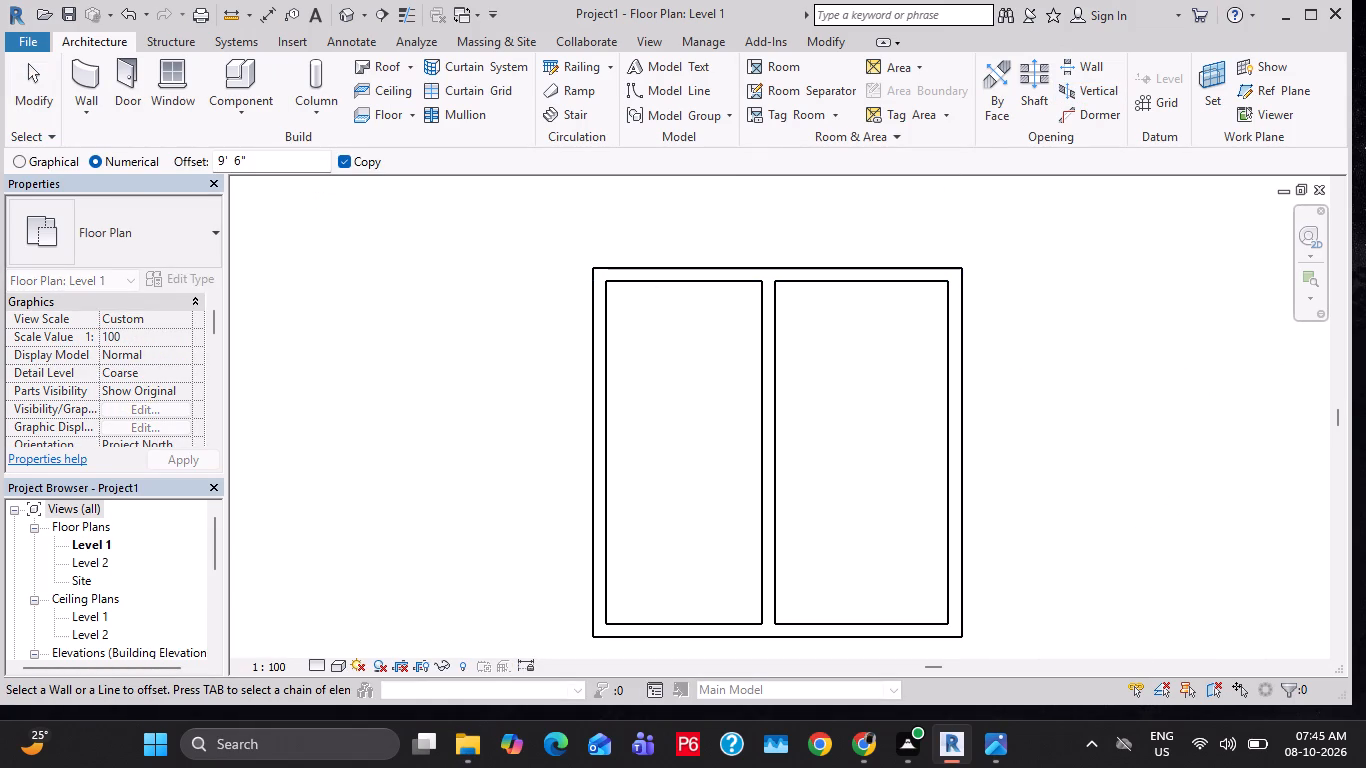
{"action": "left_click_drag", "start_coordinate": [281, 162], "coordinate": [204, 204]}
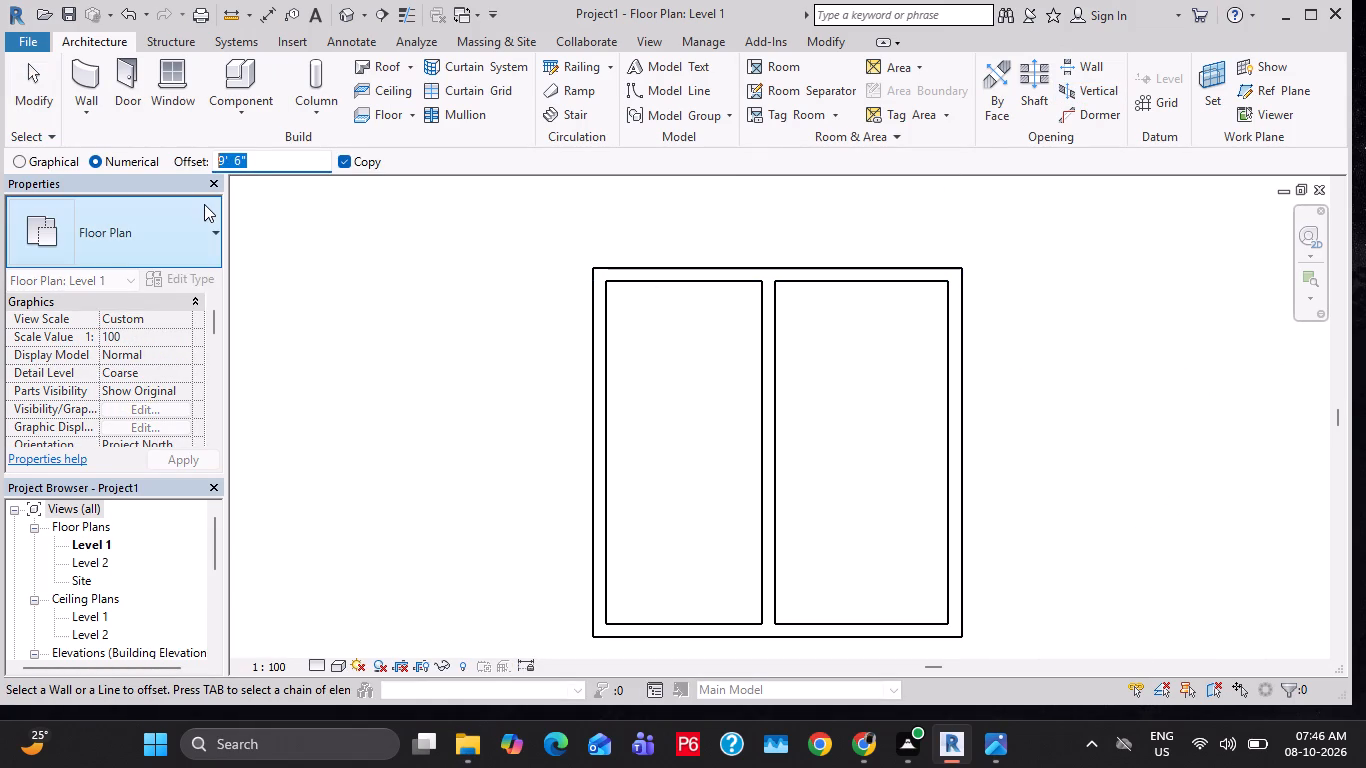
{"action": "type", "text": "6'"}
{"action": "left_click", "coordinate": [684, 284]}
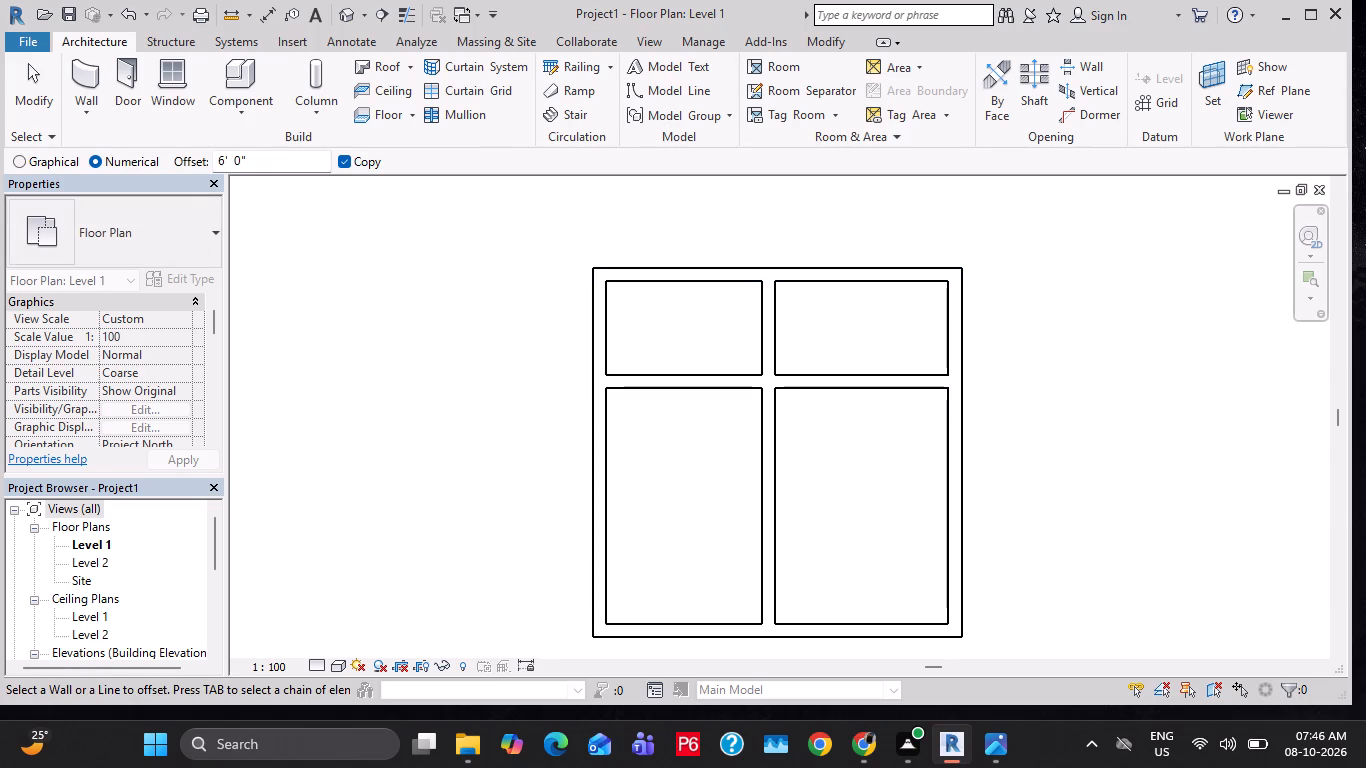
Set the offset distance to 7' and undo the 6' east-west partition.
{"action": "left_click_drag", "start_coordinate": [249, 156], "coordinate": [210, 179]}
{"action": "type", "text": "7'"}
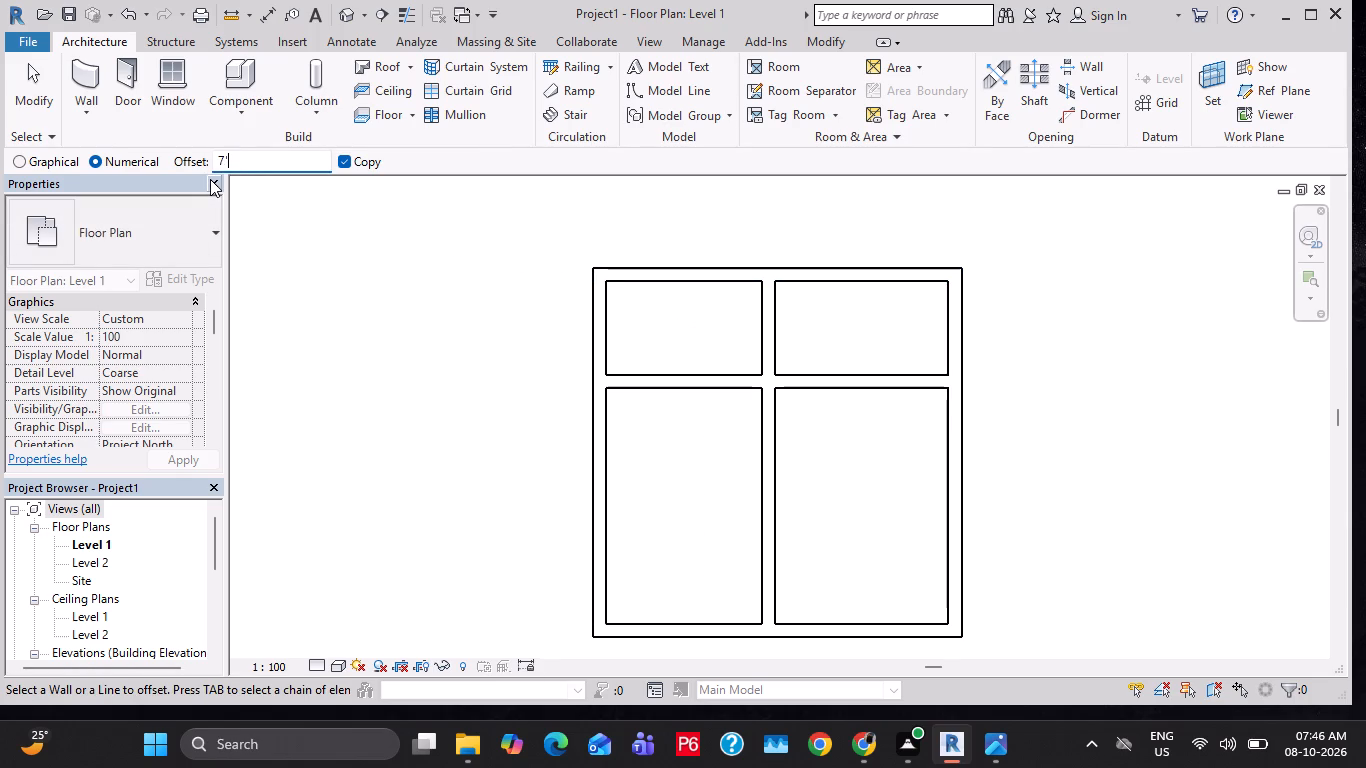
{"action": "key", "text": "Return"}
{"action": "key", "text": "ctrl+z"}
{"action": "key", "text": "ctrl+z"}
{"action": "key", "text": "ctrl+z"}
{"action": "key", "text": "Escape"}
{"action": "key", "text": "Escape"}
{"action": "key", "text": "space"}
{"action": "key", "text": "Escape"}
{"action": "key", "text": "ctrl+z"}
{"action": "key", "text": "ctrl+z"}
{"action": "key", "text": "ctrl+z"}
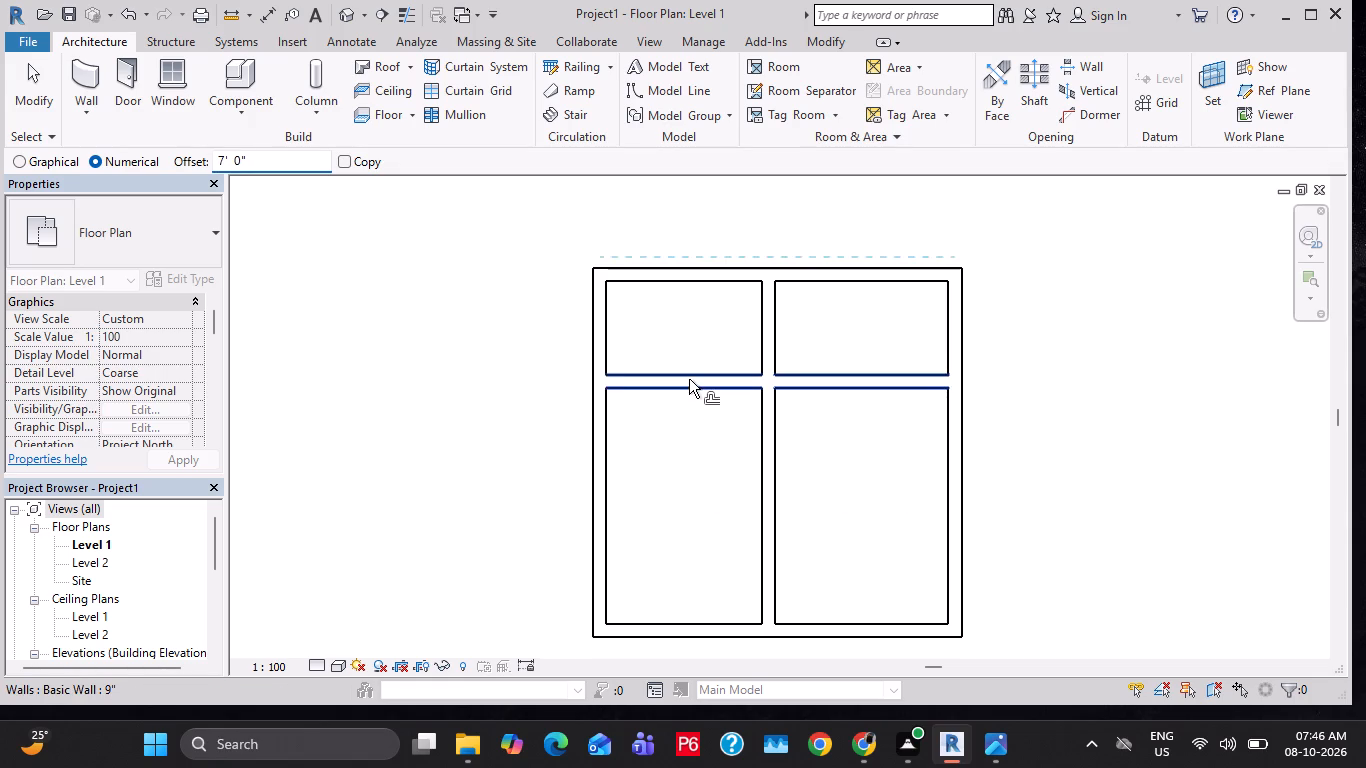
{"action": "key", "text": "Escape"}
{"action": "key", "text": "Return"}
{"action": "key", "text": "Escape"}
{"action": "key", "text": "space"}
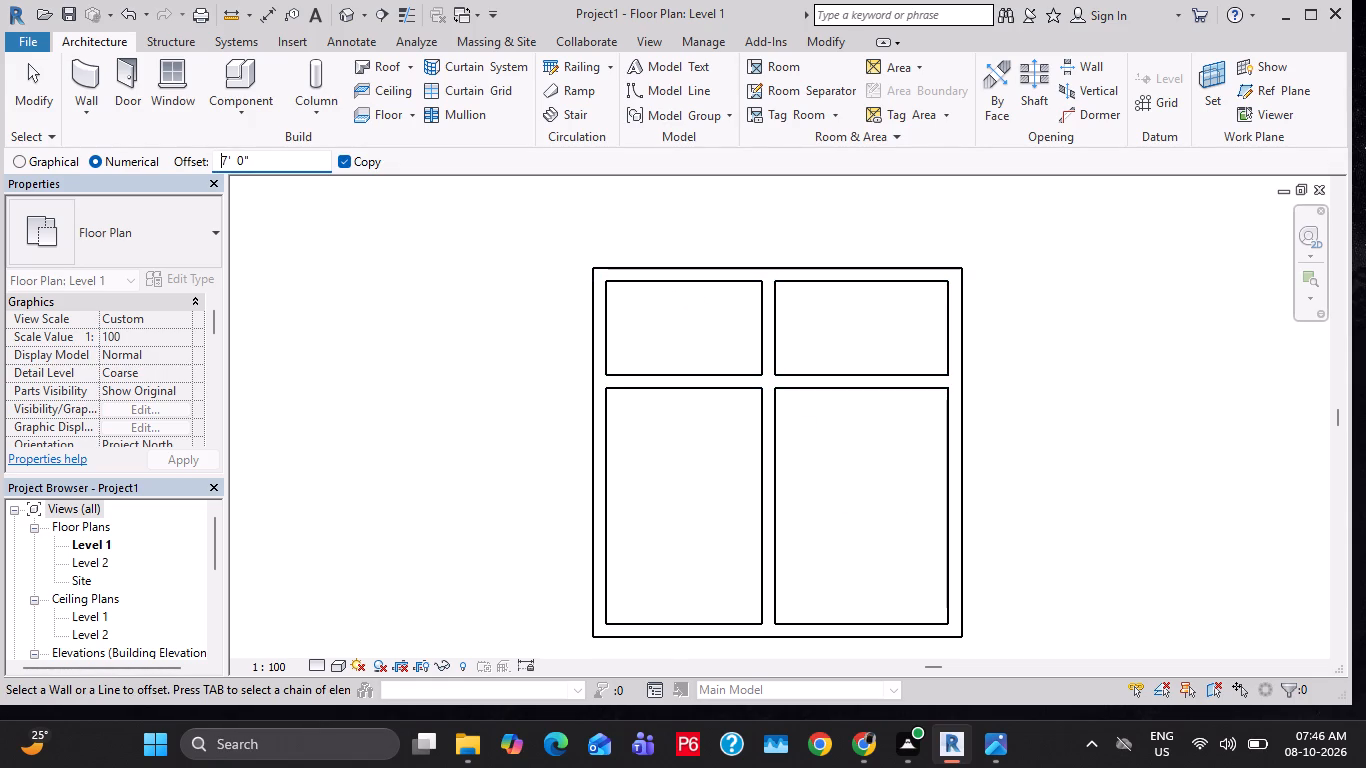
{"action": "key", "text": "Escape"}
{"action": "key", "text": "Escape"}
{"action": "key", "text": "Escape"}
{"action": "double_click", "coordinate": [419, 267]}
{"action": "key", "text": "Escape"}
{"action": "key", "text": "Escape"}
{"action": "key", "text": "Escape"}
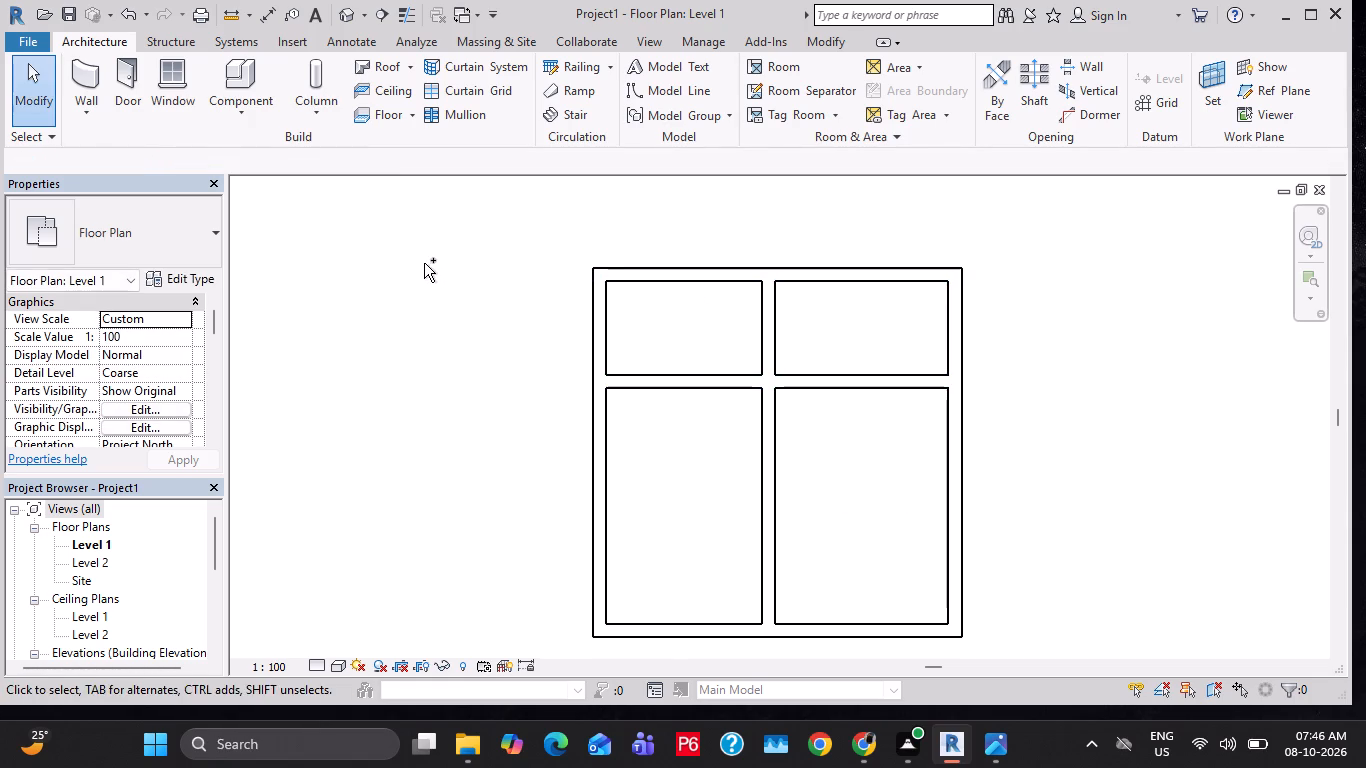
{"action": "key", "text": "ctrl+z"}
Offset a copy of the north wall 7' inward as the east-west partition below the bedrooms.
{"action": "key", "text": "o"}
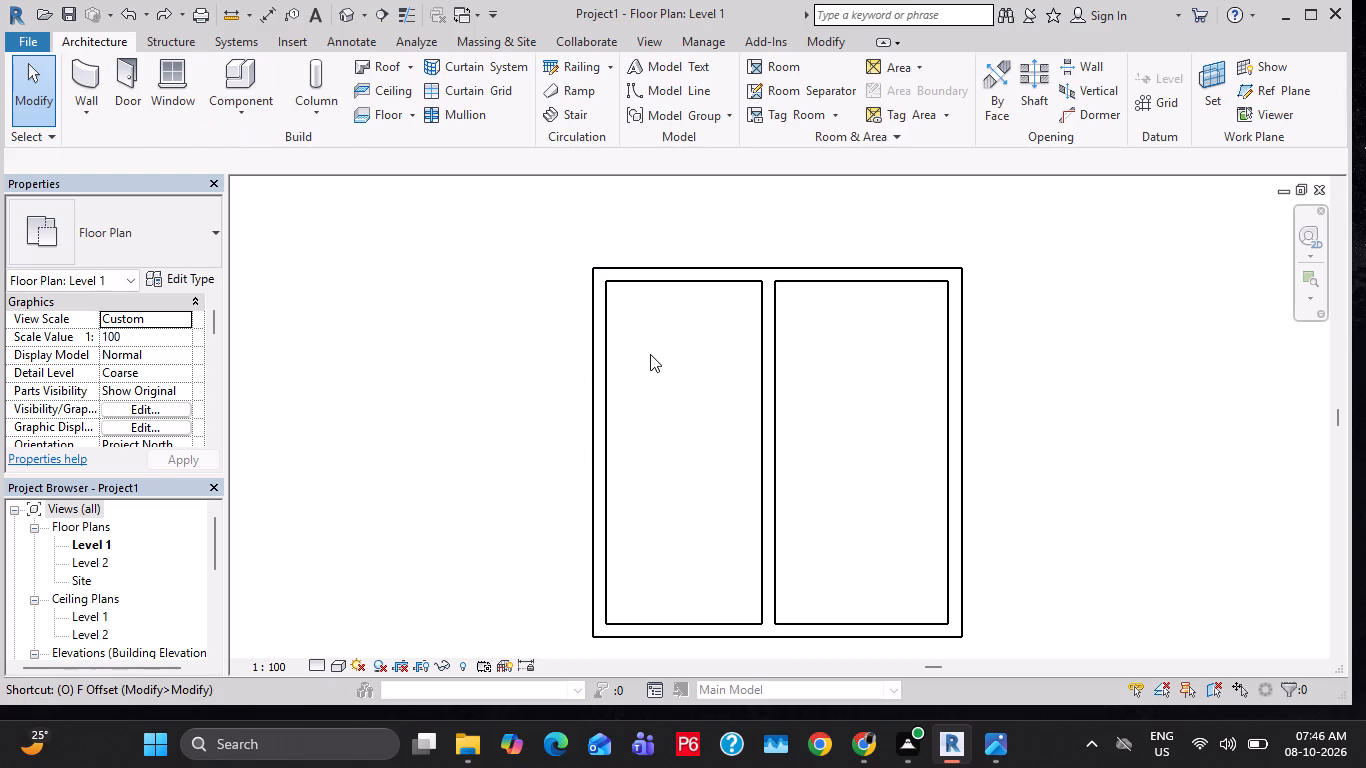
{"action": "key", "text": "f"}
{"action": "left_click", "coordinate": [667, 277]}
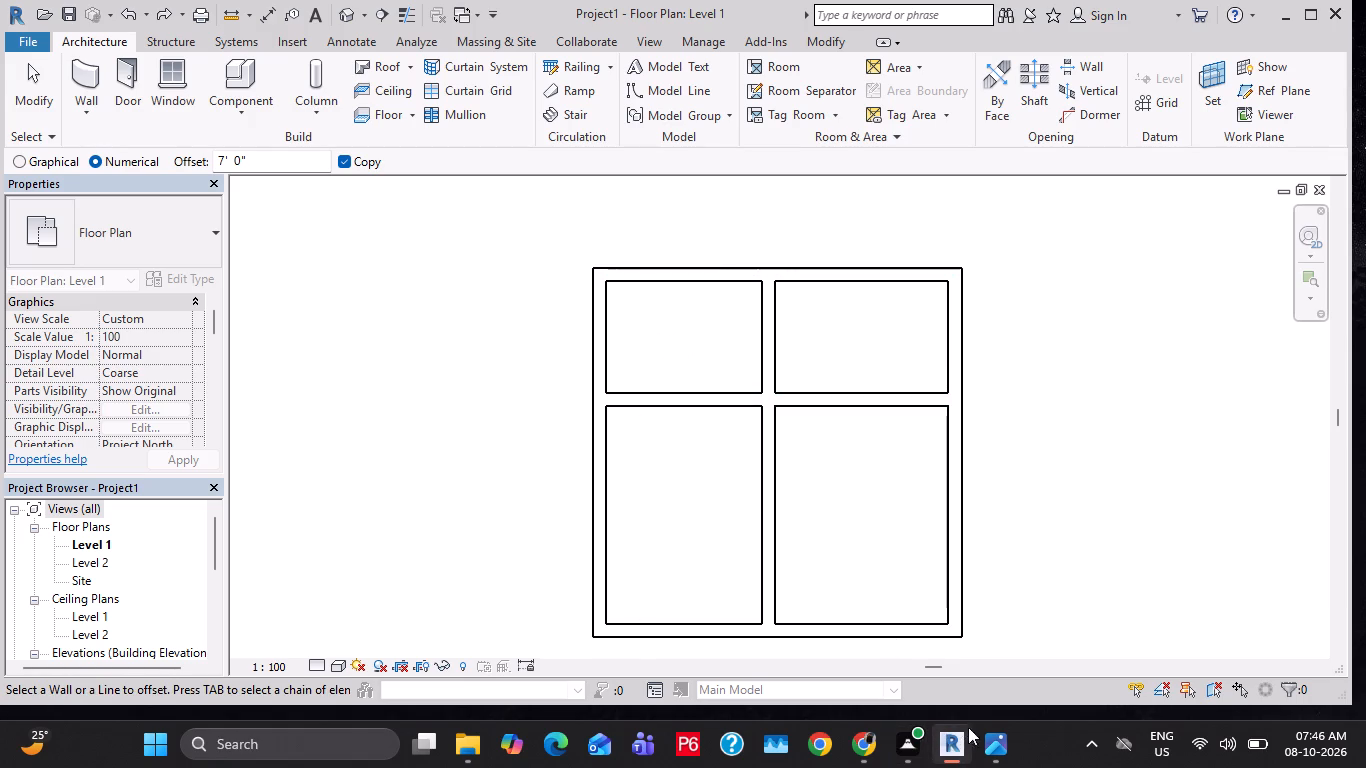
Check the toilet and kitchen wall layout in the reference floor plan image, and return to the Revit plan.
{"action": "left_click", "coordinate": [994, 730]}
{"action": "left_click", "coordinate": [925, 648]}
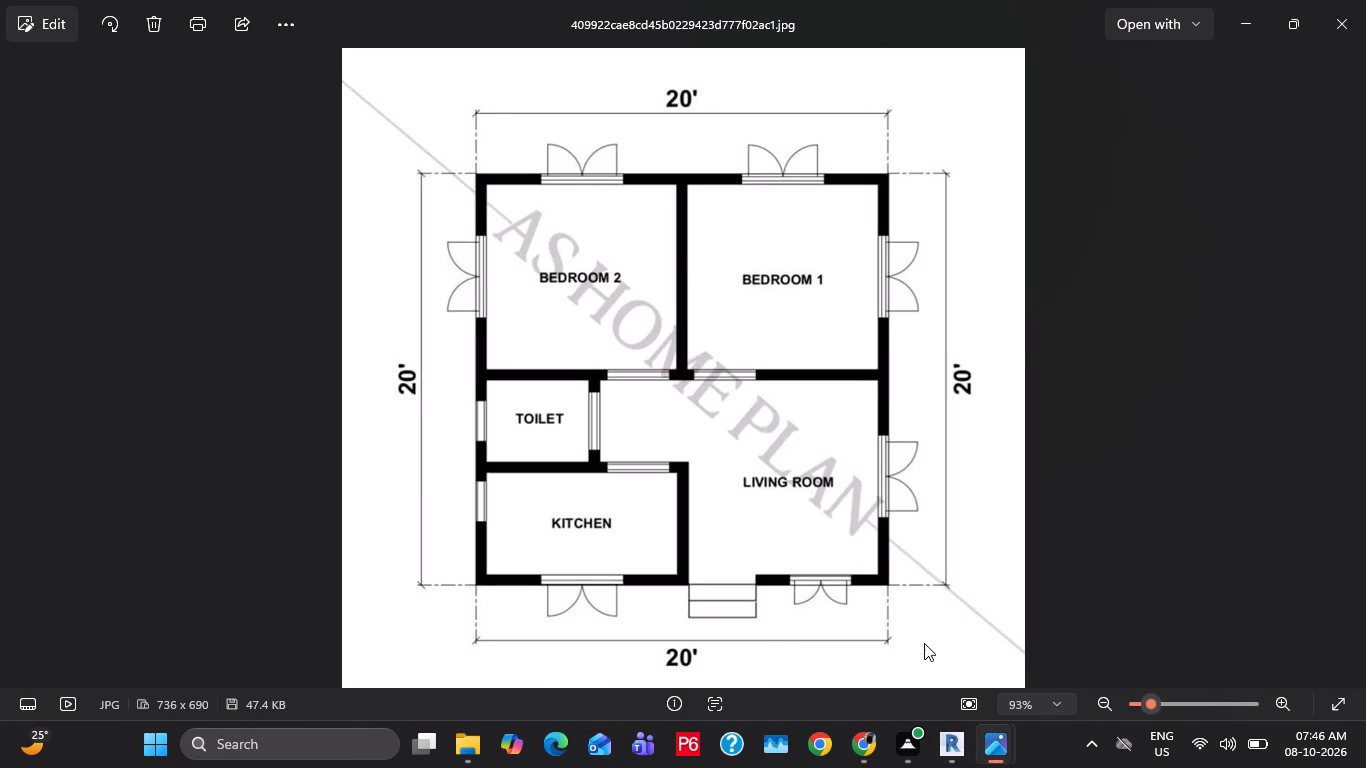
{"action": "left_click", "coordinate": [1252, 26]}
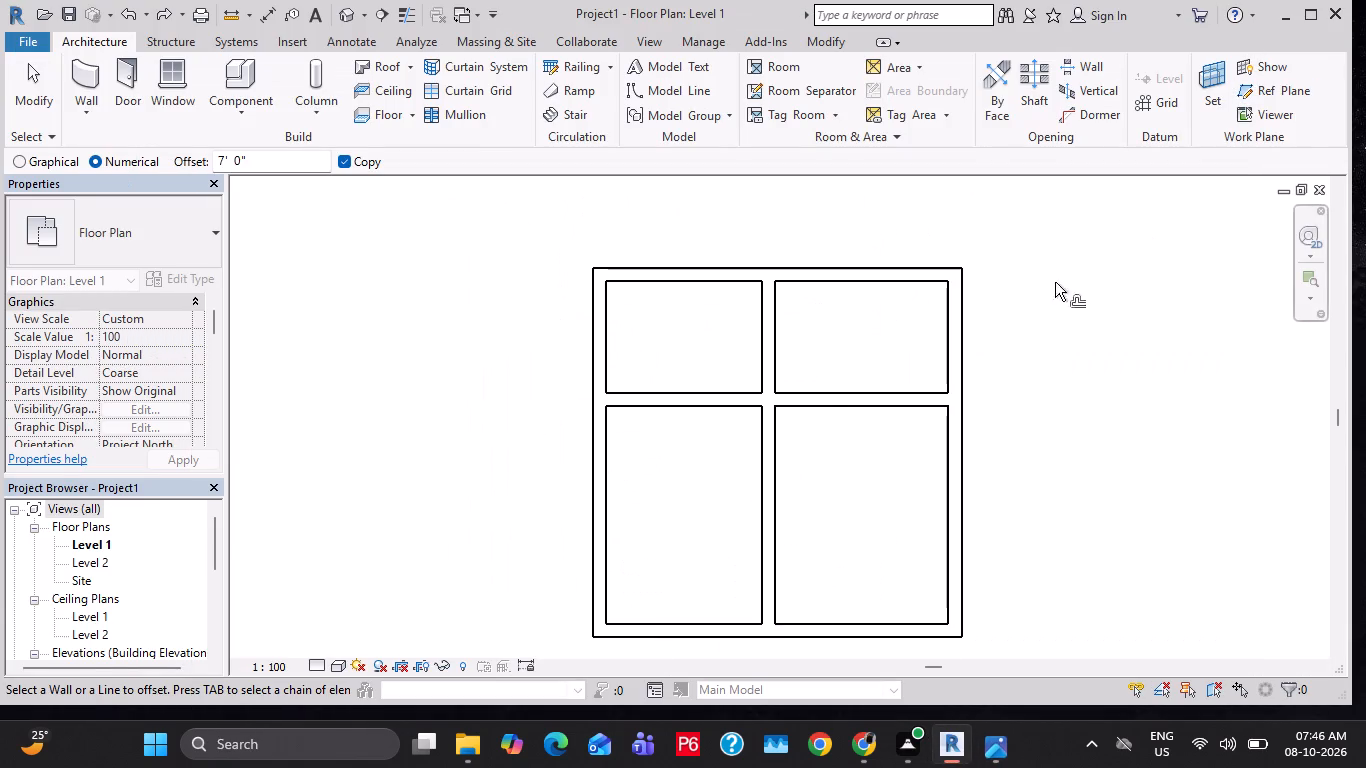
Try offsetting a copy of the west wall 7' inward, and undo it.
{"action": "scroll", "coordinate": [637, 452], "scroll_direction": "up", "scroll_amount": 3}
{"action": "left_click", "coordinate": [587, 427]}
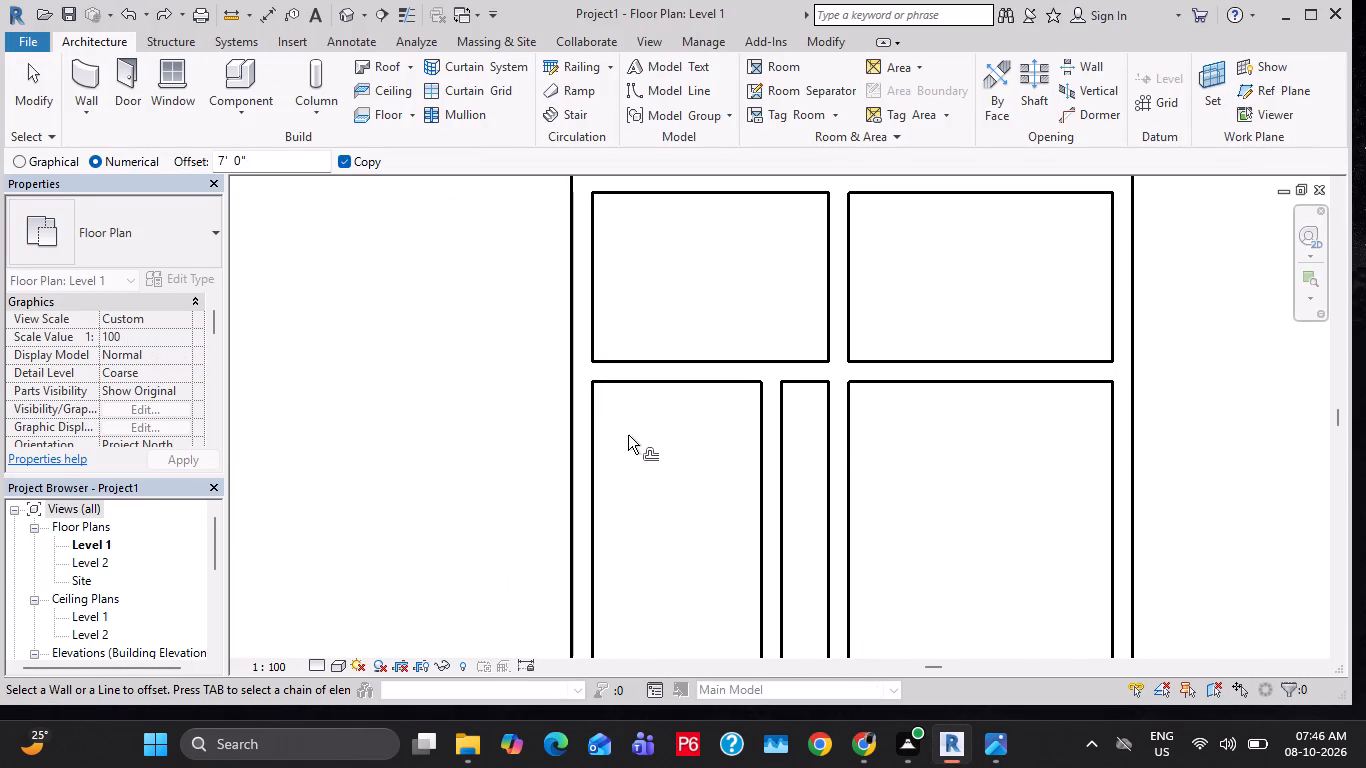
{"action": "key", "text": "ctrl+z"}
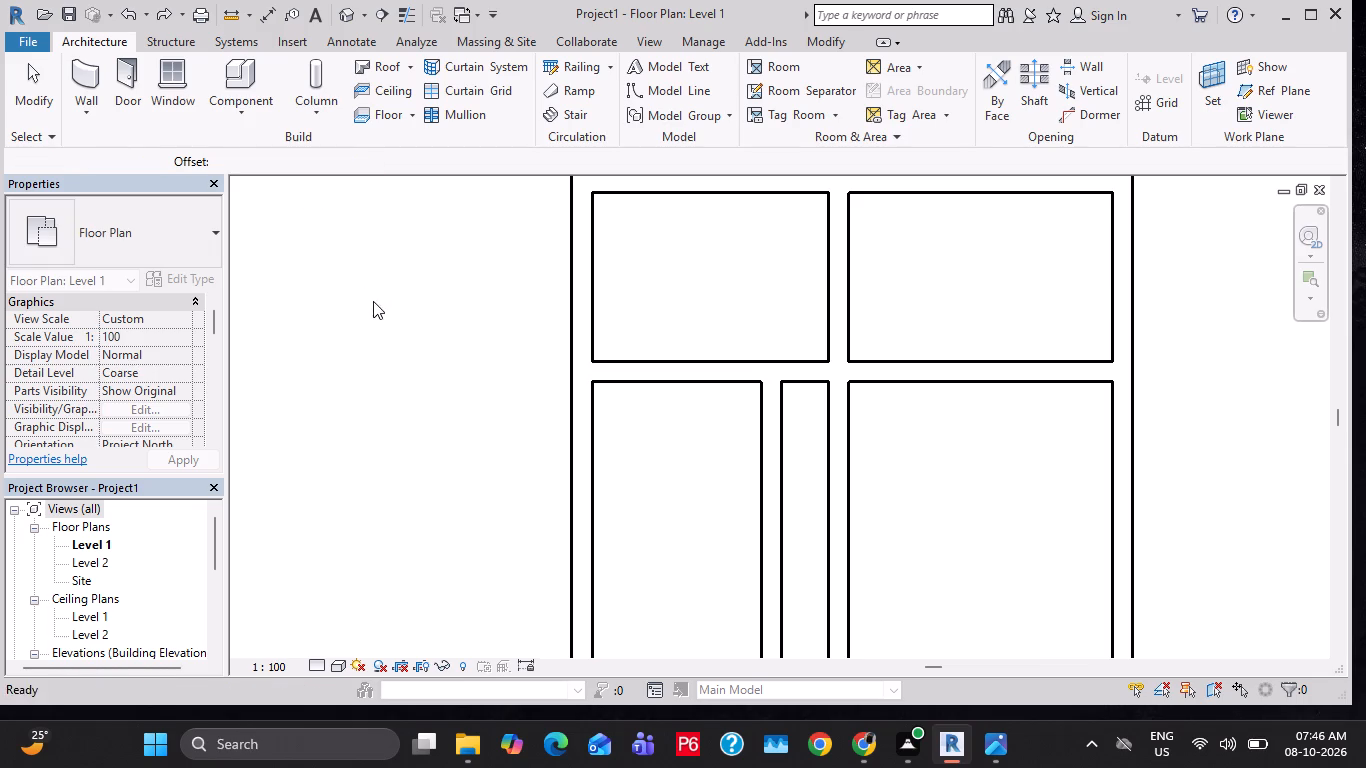
Offset a copy of the west wall 4' inward for the toilet's east side.
{"action": "left_click_drag", "start_coordinate": [250, 161], "coordinate": [206, 184]}
{"action": "type", "text": "4'"}
{"action": "key", "text": "Return"}
{"action": "left_click", "coordinate": [594, 445]}
{"action": "left_click", "coordinate": [611, 445]}
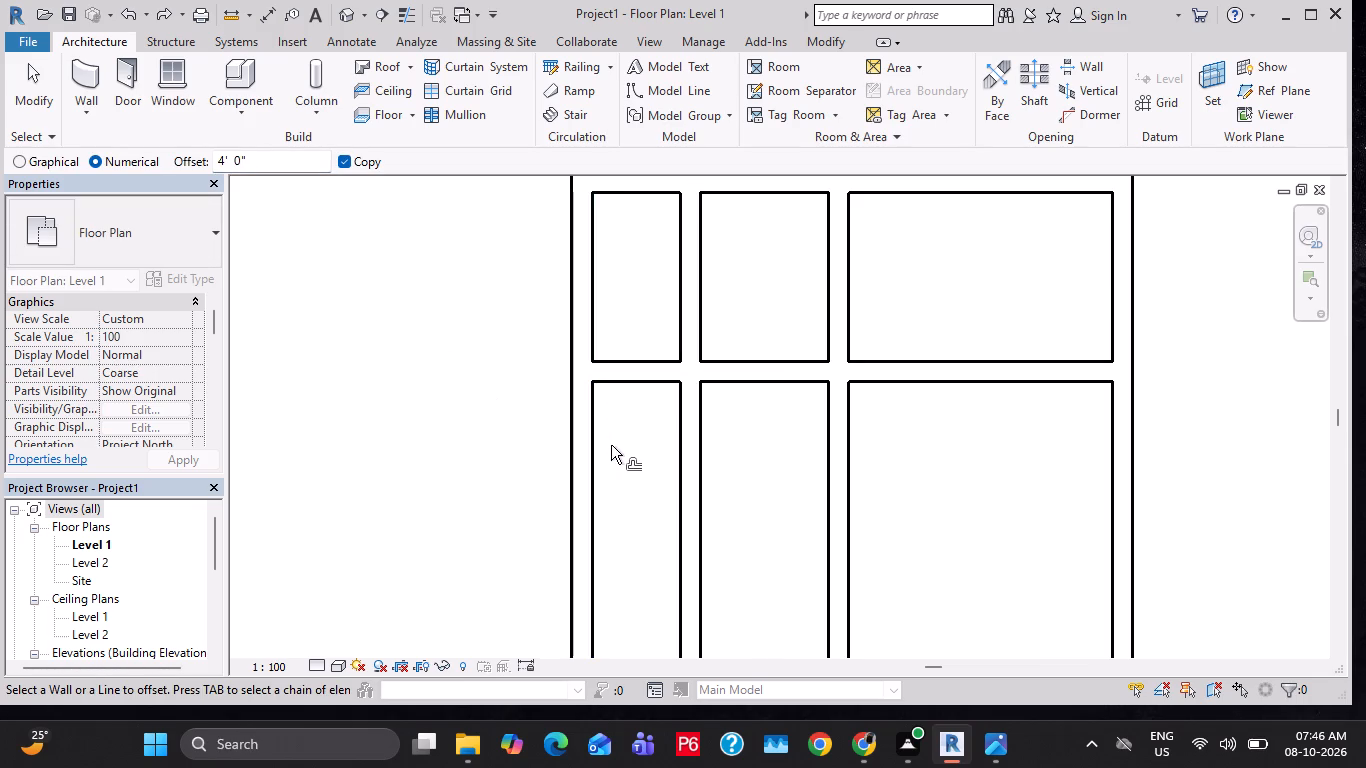
Offset a copy of the east-west partition 4' southward for the wall between toilet and kitchen.
{"action": "left_click", "coordinate": [744, 388]}
{"action": "left_click", "coordinate": [751, 442]}
{"action": "key", "text": "Escape"}
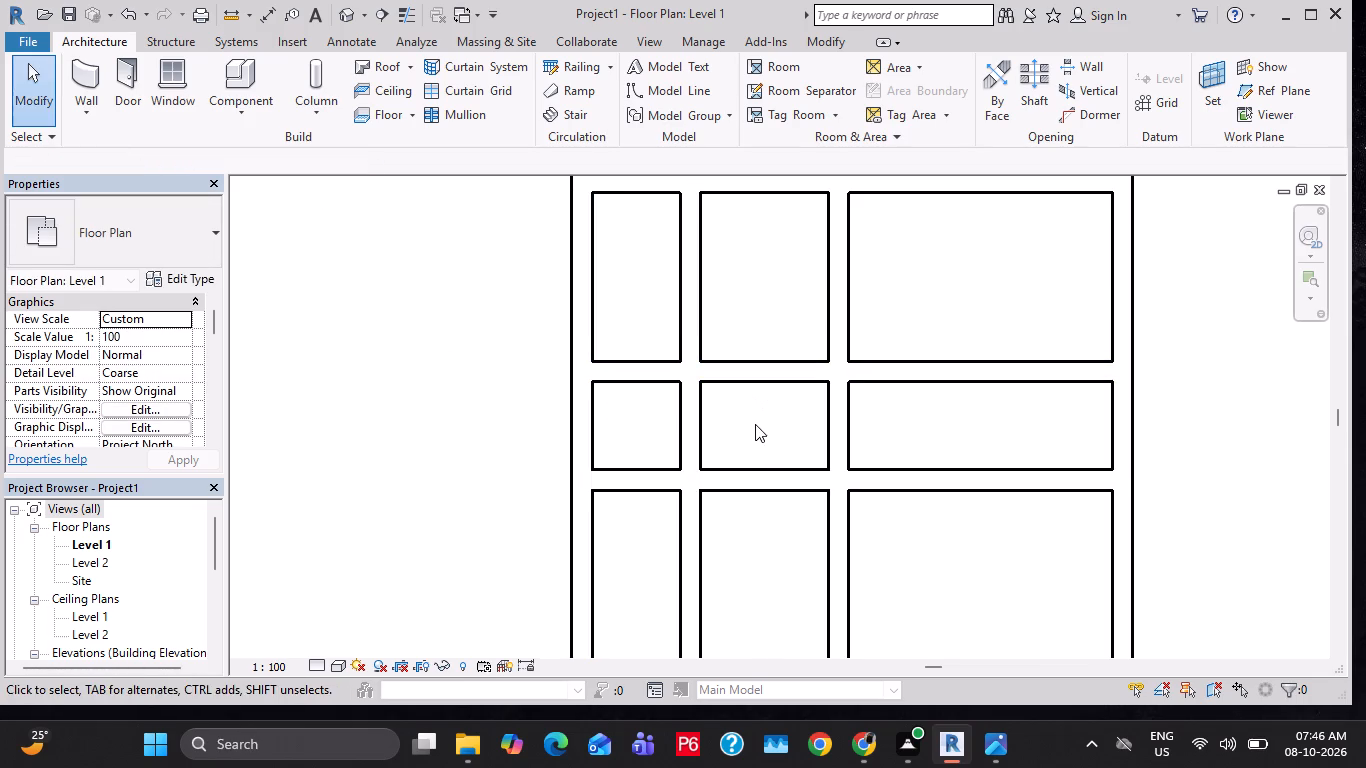
{"action": "key", "text": "Escape"}
{"action": "key", "text": "Escape"}
{"action": "key", "text": "Escape"}
Trim the toilet's south wall and east wall to a corner, removing their extensions beyond the toilet.
{"action": "scroll", "coordinate": [701, 465], "scroll_direction": "up", "scroll_amount": 2}
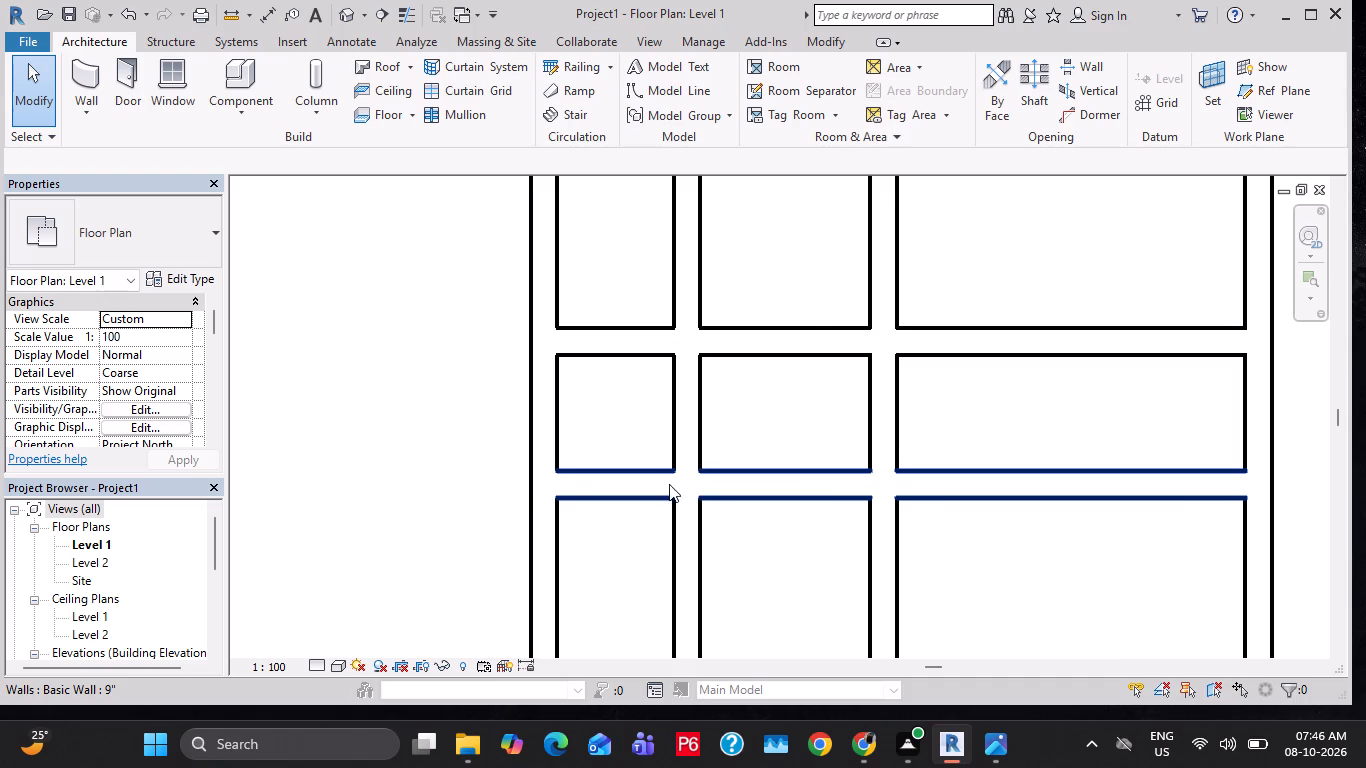
{"action": "scroll", "coordinate": [670, 493], "scroll_direction": "up", "scroll_amount": 2}
{"action": "key", "text": "Escape"}
{"action": "key", "text": "Escape"}
{"action": "type", "text": "TR"}
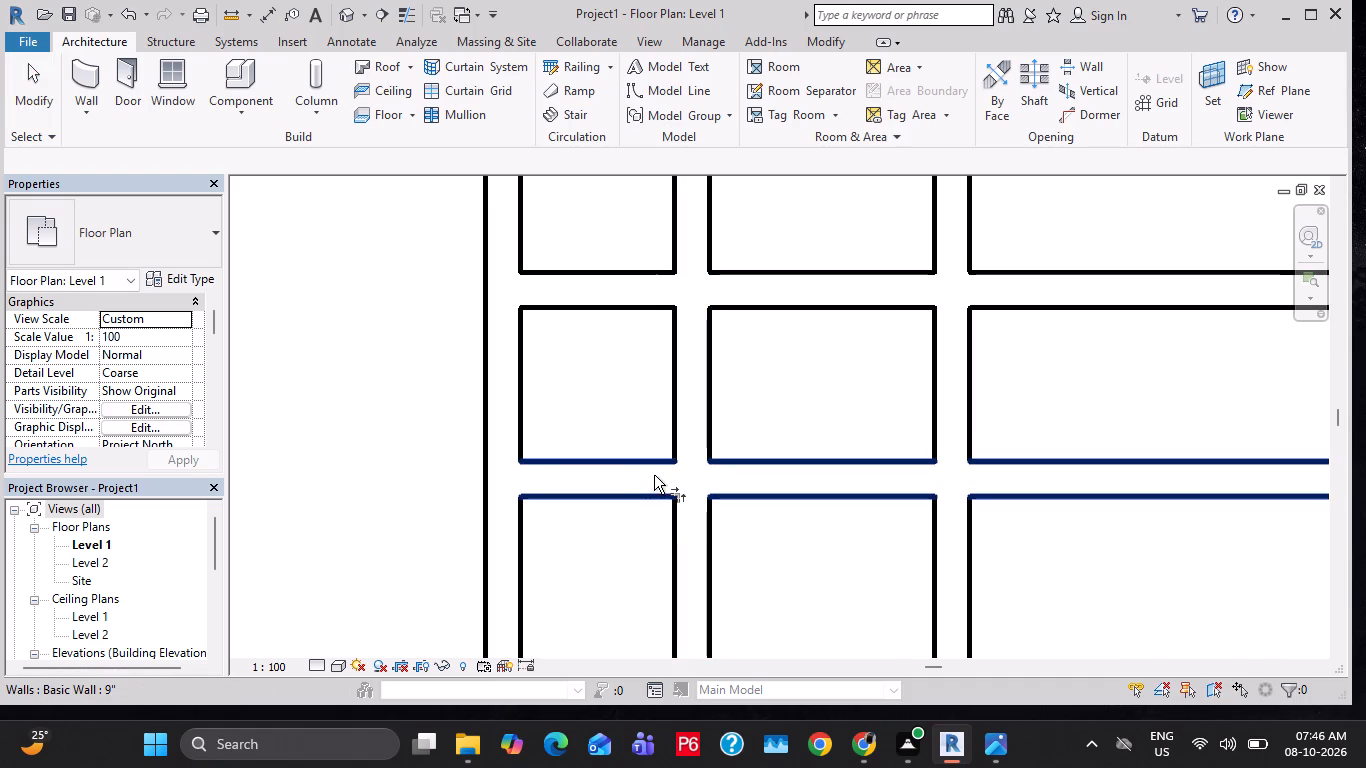
{"action": "left_click", "coordinate": [662, 493]}
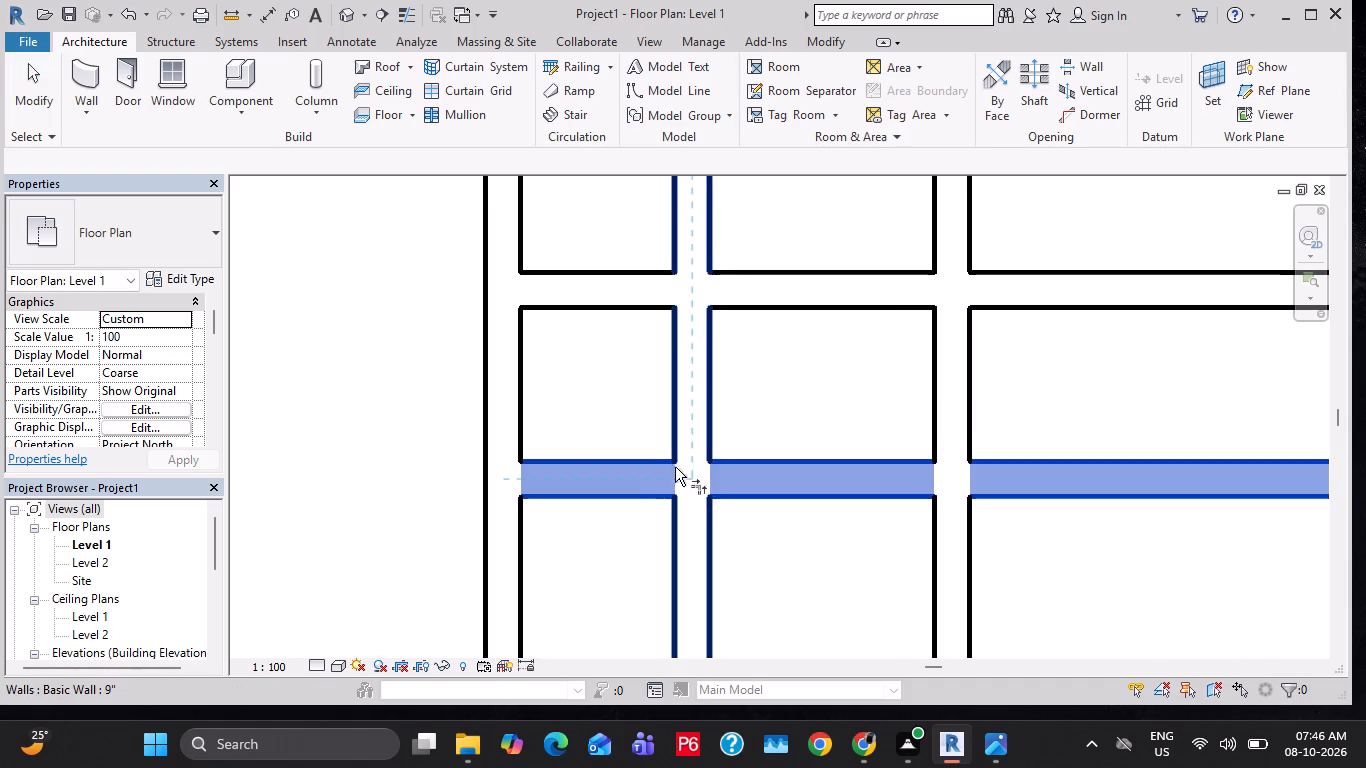
{"action": "left_click", "coordinate": [715, 439]}
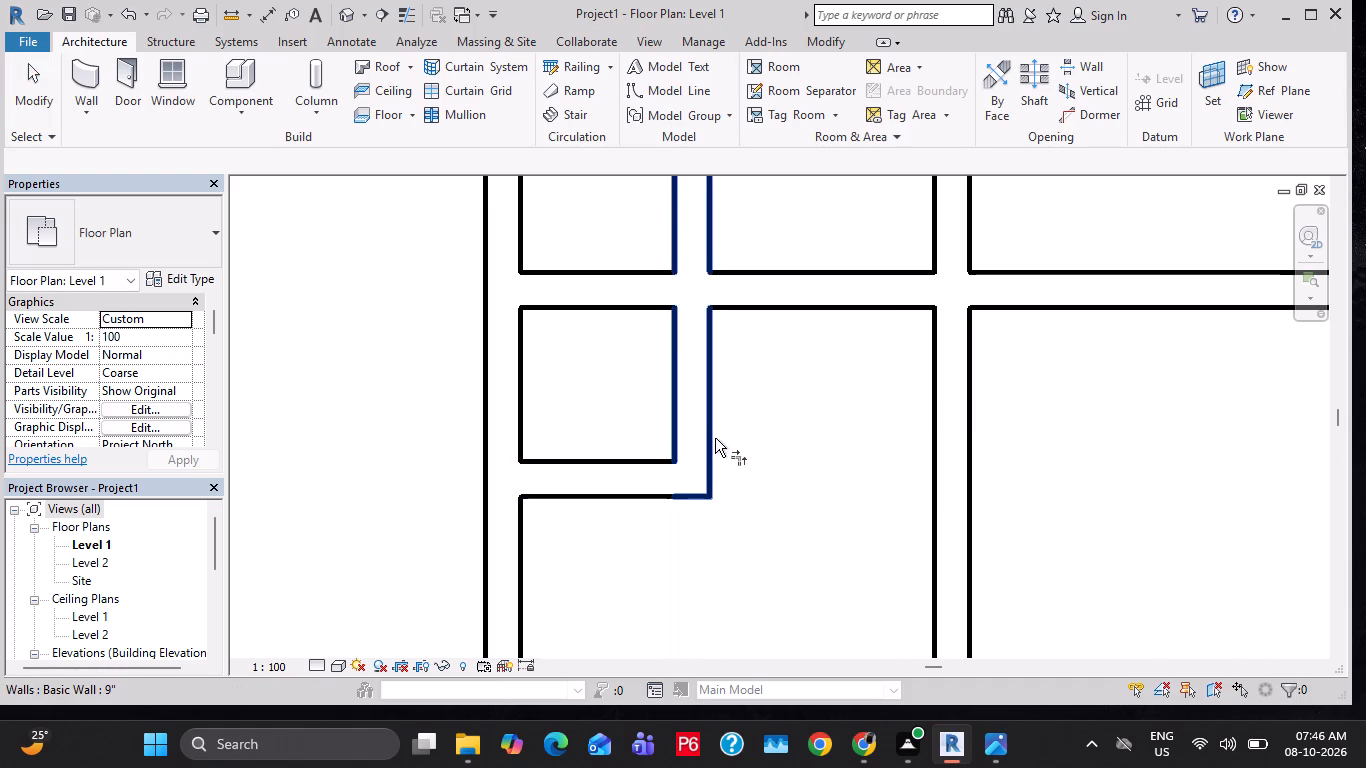
{"action": "key", "text": "Escape"}
{"action": "key", "text": "Escape"}
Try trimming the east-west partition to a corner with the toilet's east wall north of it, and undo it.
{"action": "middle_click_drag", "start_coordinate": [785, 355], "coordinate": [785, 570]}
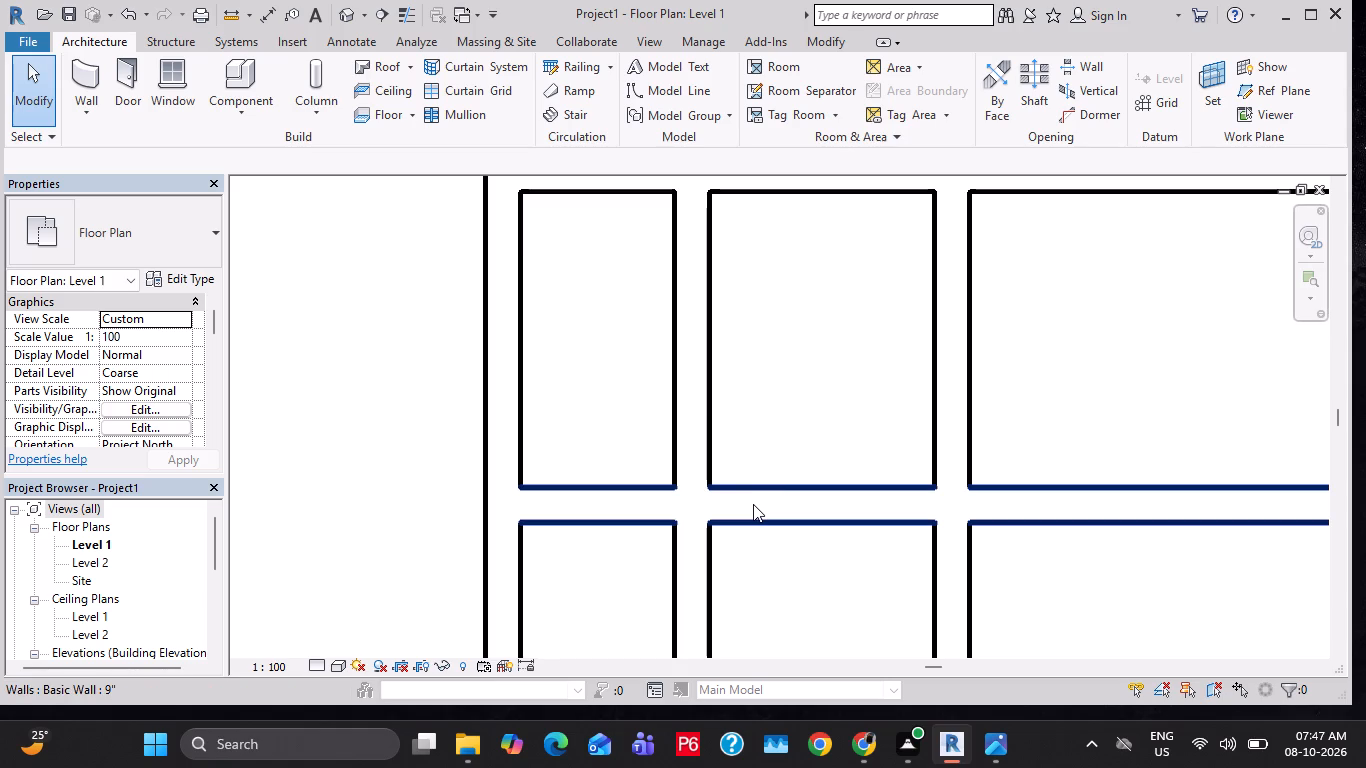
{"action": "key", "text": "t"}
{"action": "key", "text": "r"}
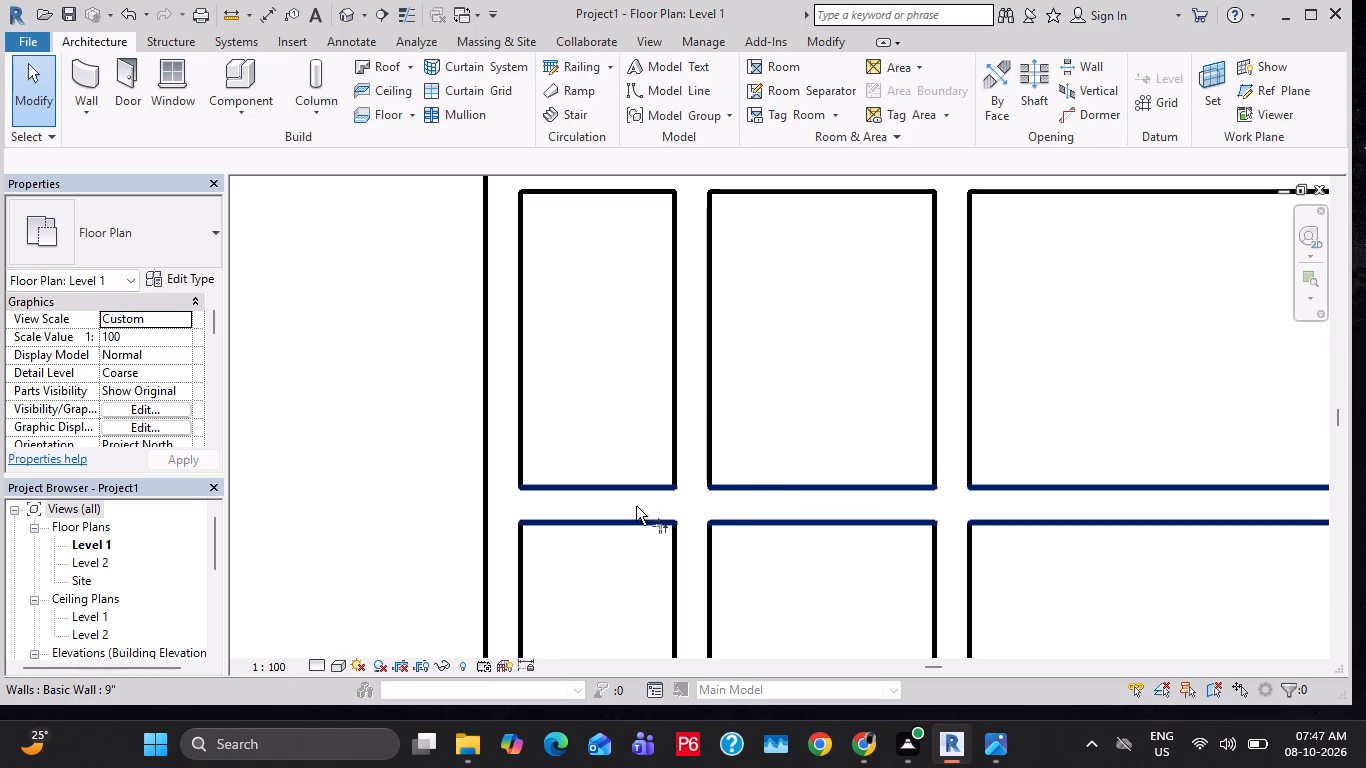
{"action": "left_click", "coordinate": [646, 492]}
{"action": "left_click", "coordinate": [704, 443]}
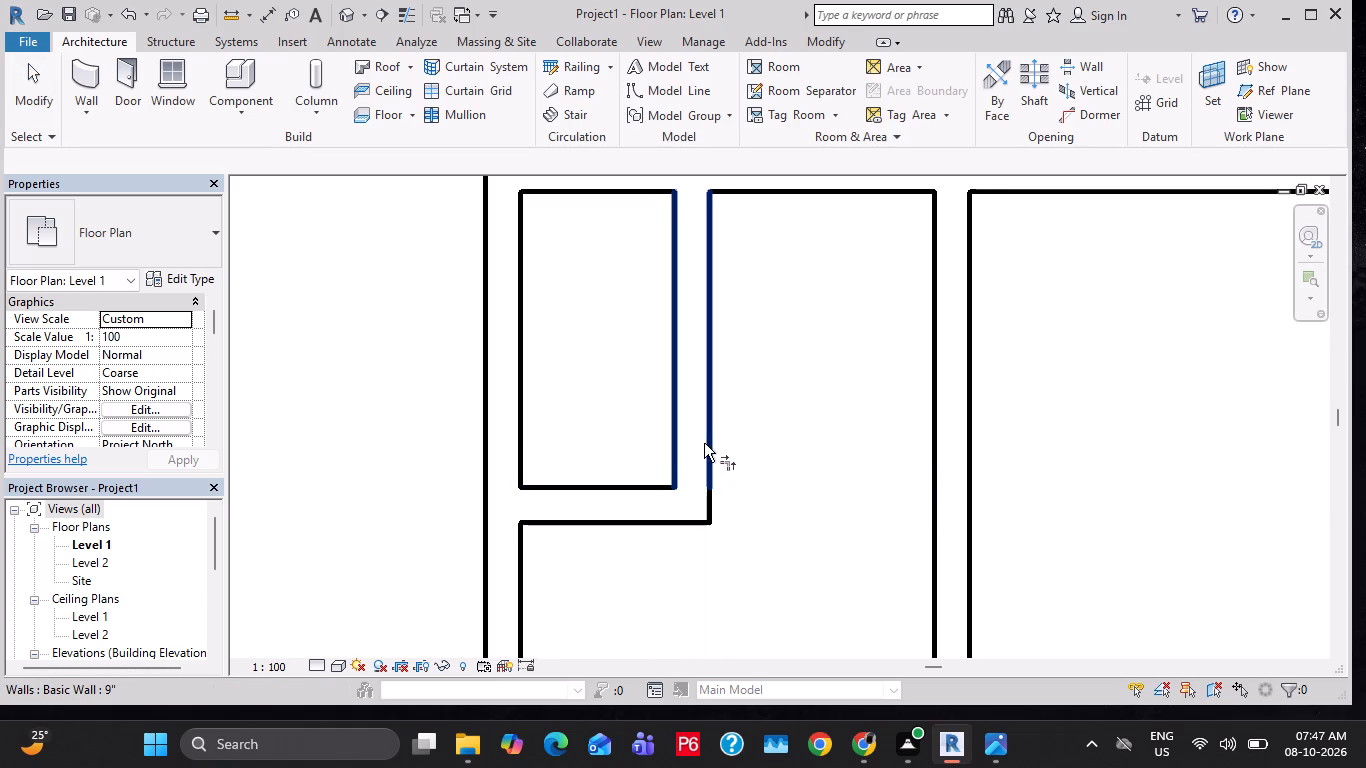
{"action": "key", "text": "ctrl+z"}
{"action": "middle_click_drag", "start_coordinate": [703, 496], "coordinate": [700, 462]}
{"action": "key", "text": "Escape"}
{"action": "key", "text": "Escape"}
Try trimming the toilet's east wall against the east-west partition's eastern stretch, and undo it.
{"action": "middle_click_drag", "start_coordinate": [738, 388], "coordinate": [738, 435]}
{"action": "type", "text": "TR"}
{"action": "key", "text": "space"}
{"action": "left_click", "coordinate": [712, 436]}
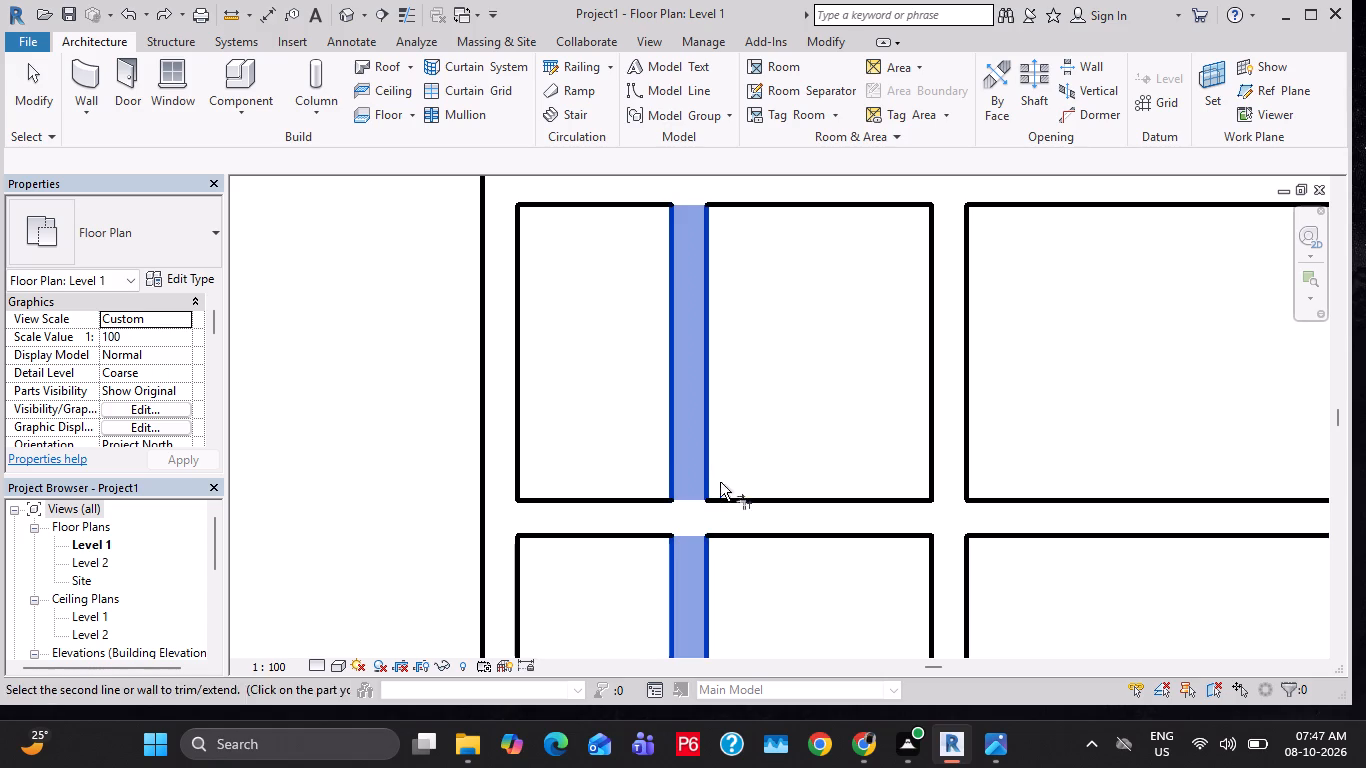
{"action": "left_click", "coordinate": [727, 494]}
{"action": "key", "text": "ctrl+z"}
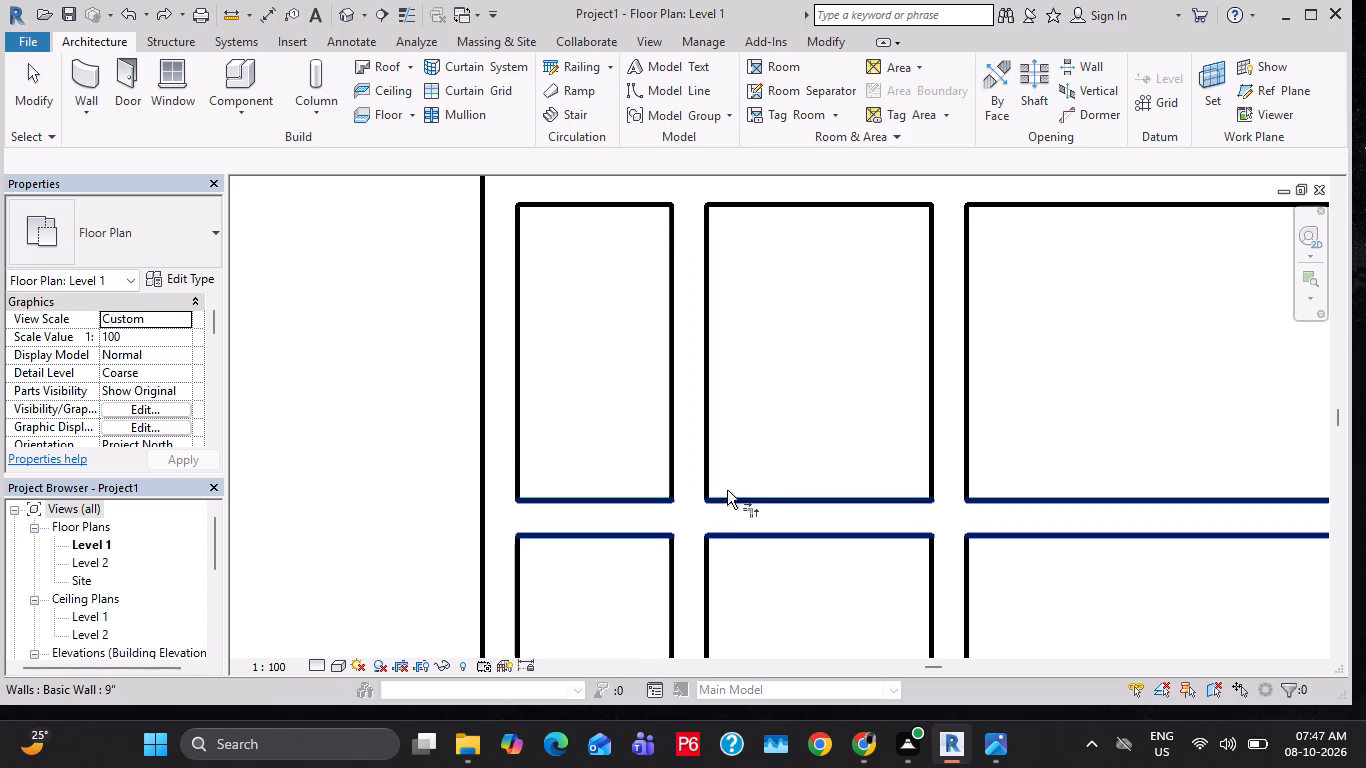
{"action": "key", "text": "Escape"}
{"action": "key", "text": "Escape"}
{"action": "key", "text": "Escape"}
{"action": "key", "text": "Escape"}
Shorten the toilet's east wall so its north end stops at the east-west partition.
{"action": "left_click", "coordinate": [692, 386]}
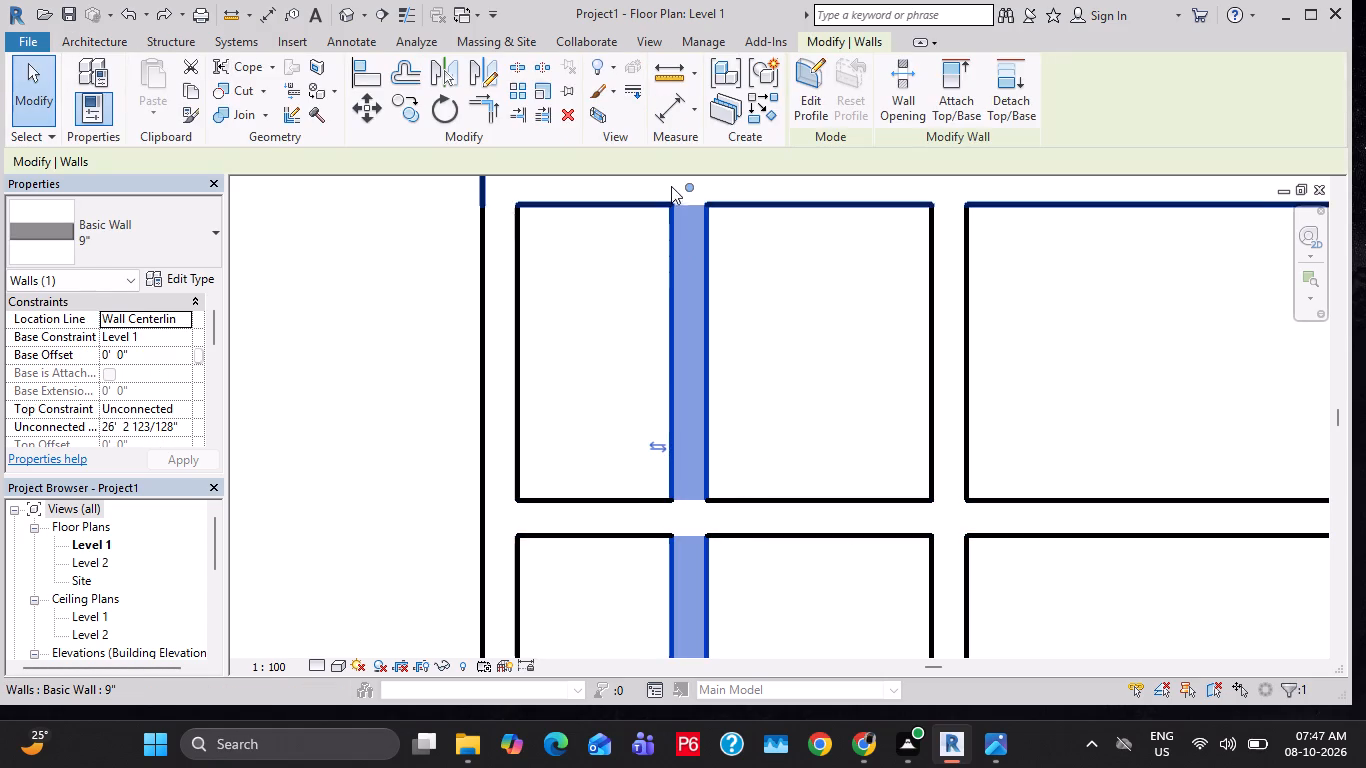
{"action": "left_click_drag", "start_coordinate": [690, 187], "coordinate": [701, 373]}
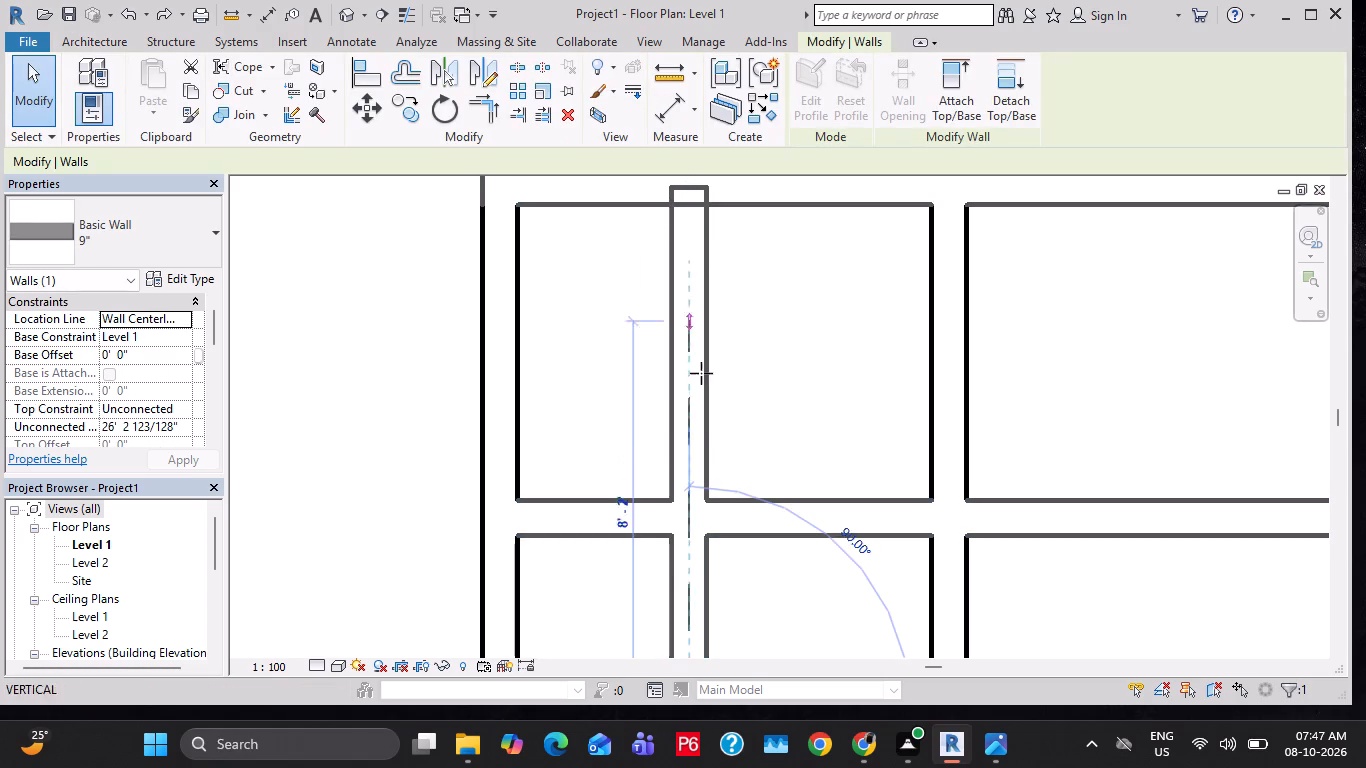
{"action": "left_click_drag", "start_coordinate": [701, 373], "coordinate": [683, 502]}
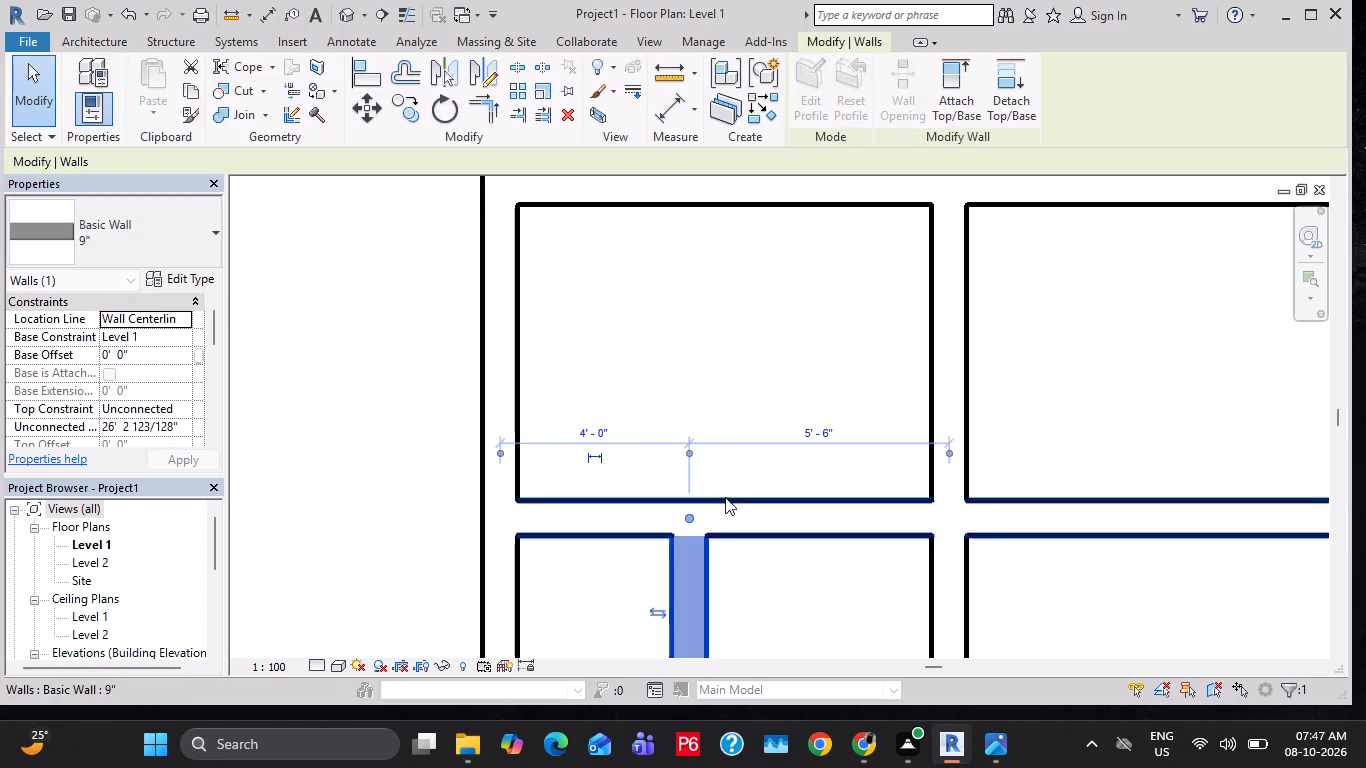
{"action": "middle_click_drag", "start_coordinate": [734, 486], "coordinate": [716, 385]}
{"action": "scroll", "coordinate": [648, 439], "scroll_direction": "up", "scroll_amount": 6}
{"action": "key", "text": "Escape"}
{"action": "key", "text": "Escape"}
{"action": "scroll", "coordinate": [709, 379], "scroll_direction": "down", "scroll_amount": 2}
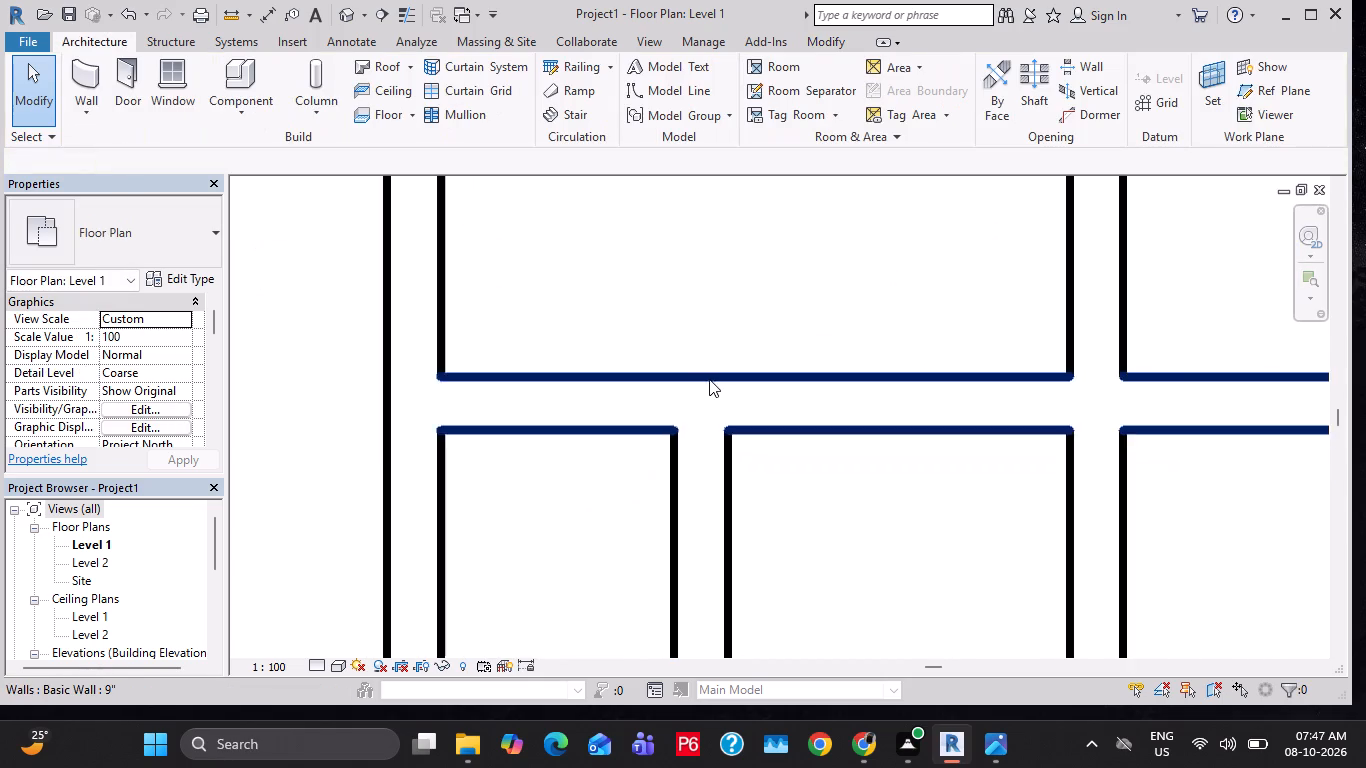
{"action": "scroll", "coordinate": [709, 379], "scroll_direction": "down", "scroll_amount": 6}
{"action": "middle_click_drag", "start_coordinate": [777, 502], "coordinate": [729, 401]}
{"action": "key", "text": "Escape"}
{"action": "middle_click_drag", "start_coordinate": [722, 448], "coordinate": [746, 455]}
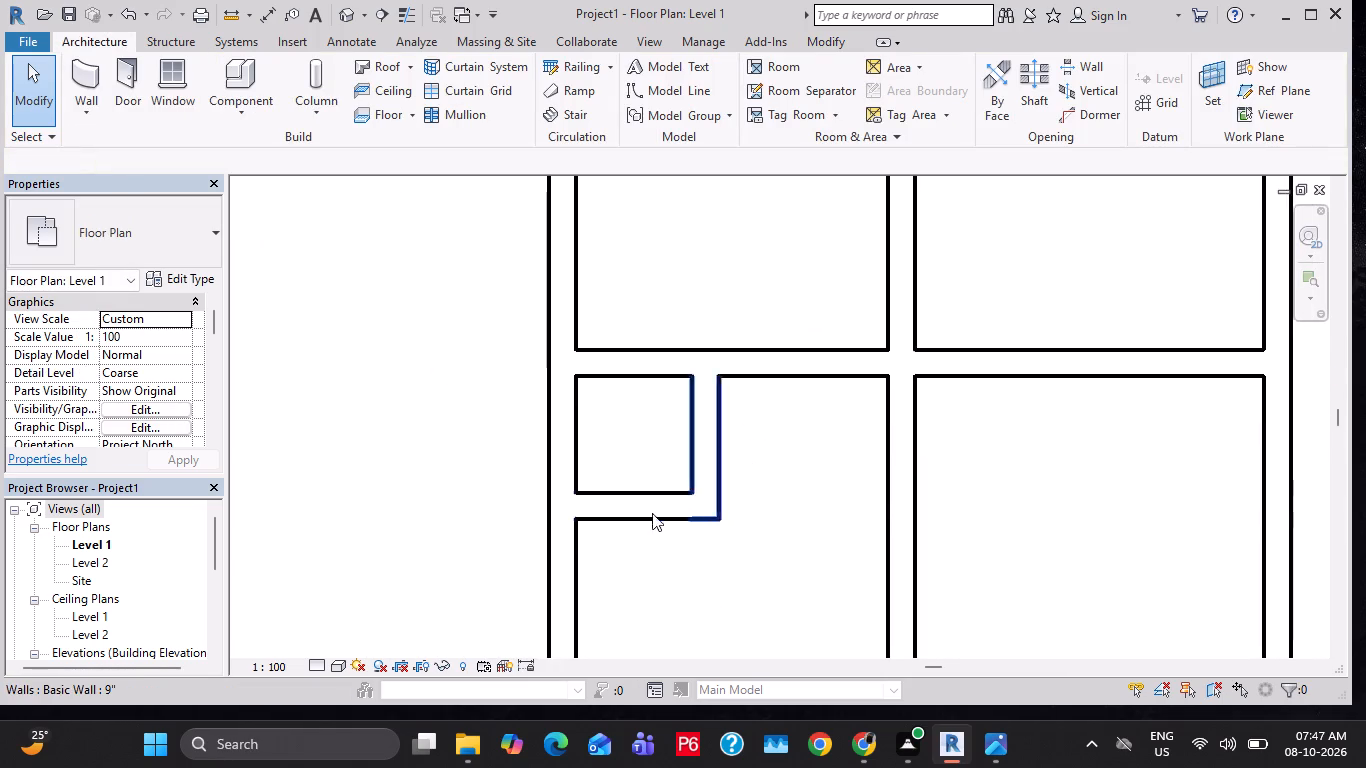
Move the toilet's south wall slightly north, to about 3'-10" from the east-west partition.
{"action": "scroll", "coordinate": [639, 523], "scroll_direction": "up", "scroll_amount": 1}
{"action": "left_click", "coordinate": [639, 523]}
{"action": "scroll", "coordinate": [513, 513], "scroll_direction": "up", "scroll_amount": 2}
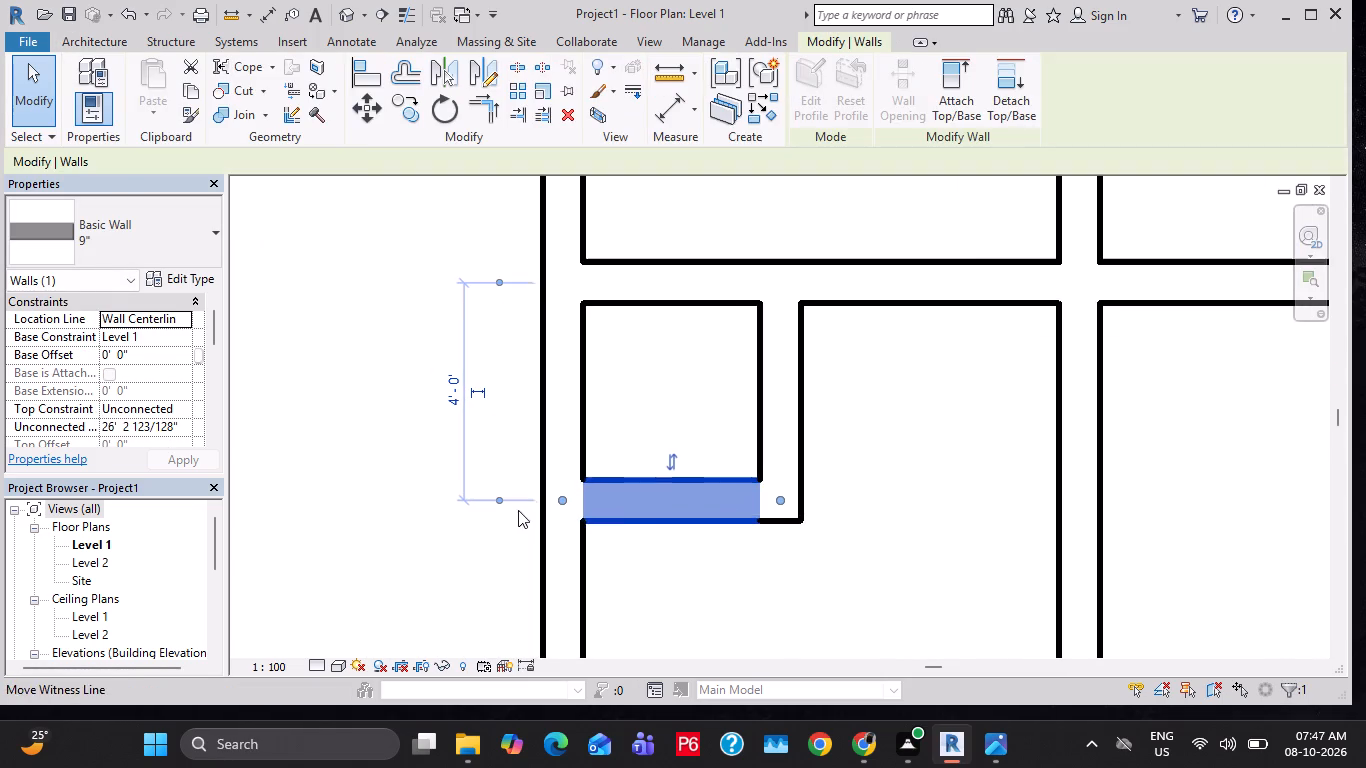
{"action": "left_click_drag", "start_coordinate": [649, 526], "coordinate": [649, 496]}
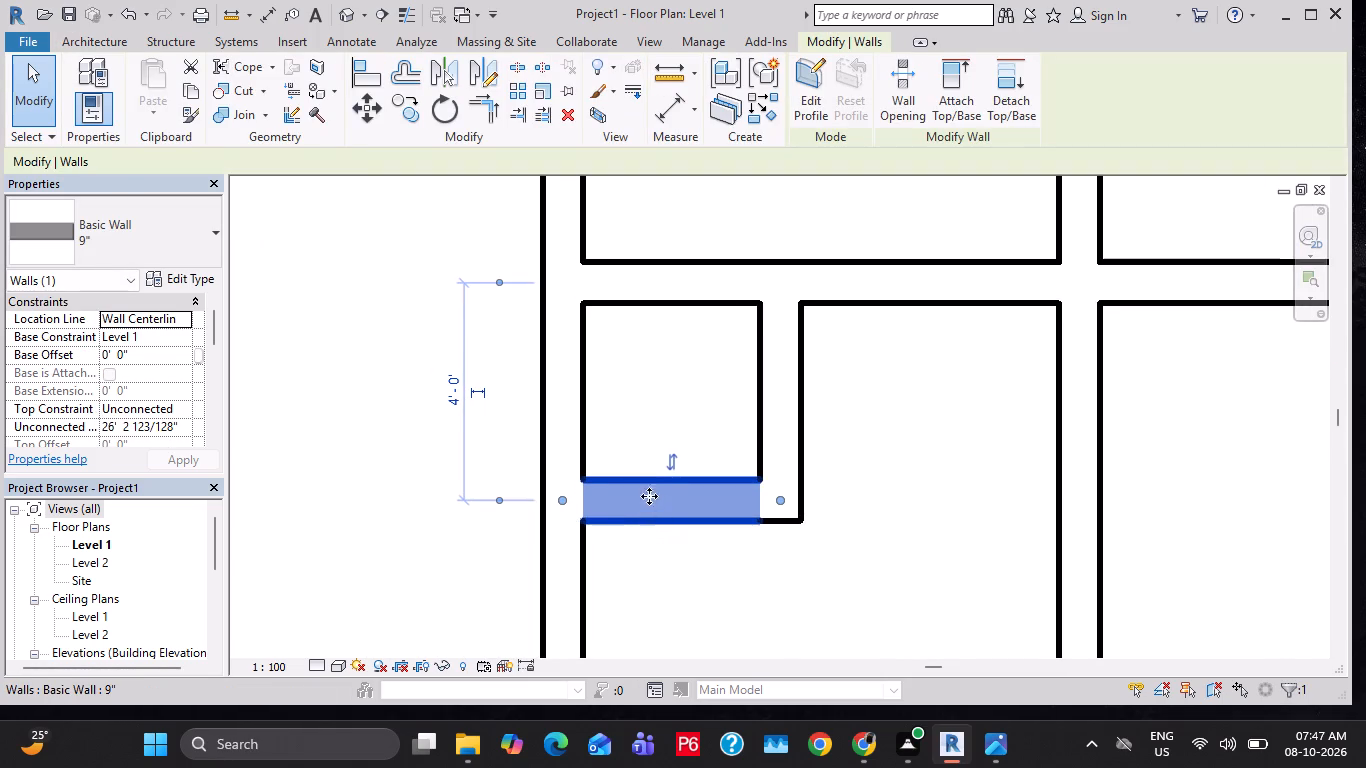
{"action": "left_click_drag", "start_coordinate": [649, 496], "coordinate": [648, 517]}
{"action": "key", "text": "Escape"}
Duplicate the wall type of the toilet's south wall under the name 4,5" and apply it to that wall.
{"action": "left_click", "coordinate": [634, 521]}
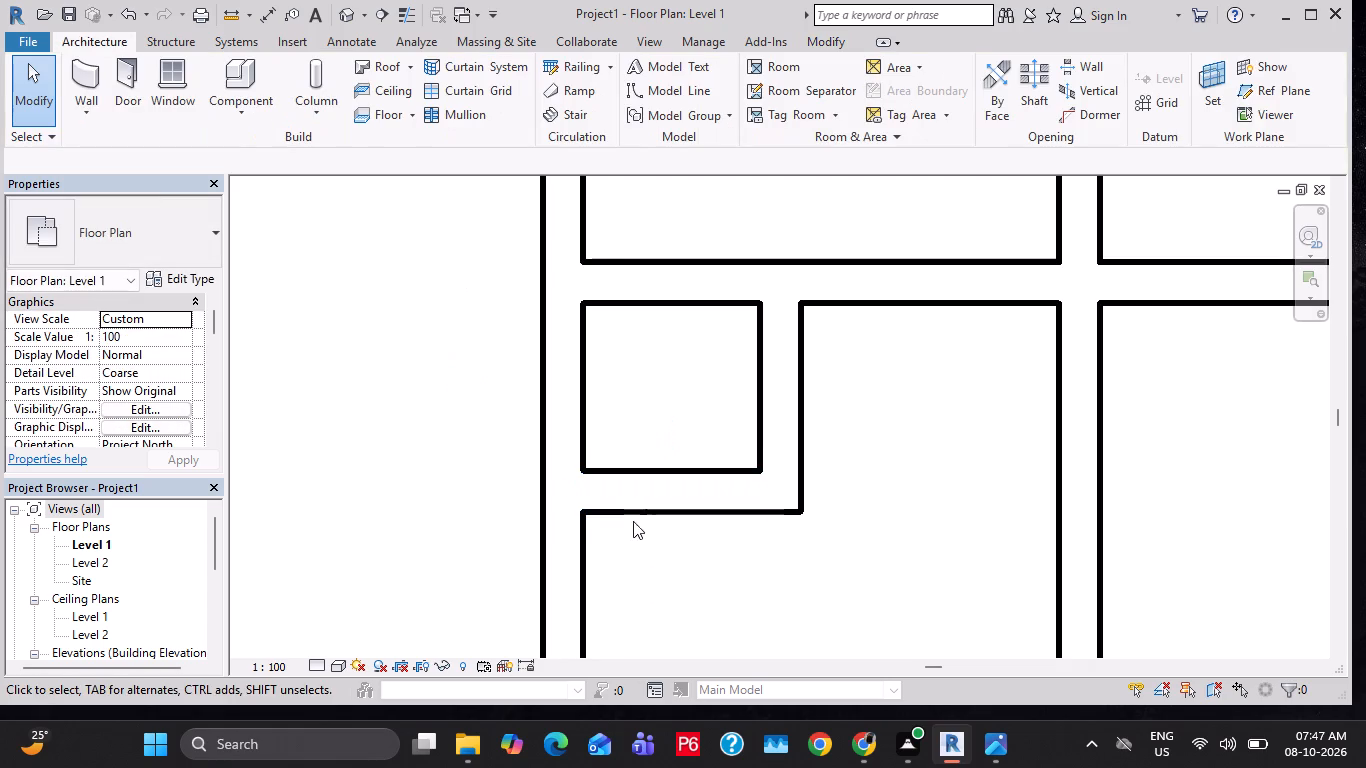
{"action": "left_click", "coordinate": [632, 518]}
{"action": "left_click", "coordinate": [182, 279]}
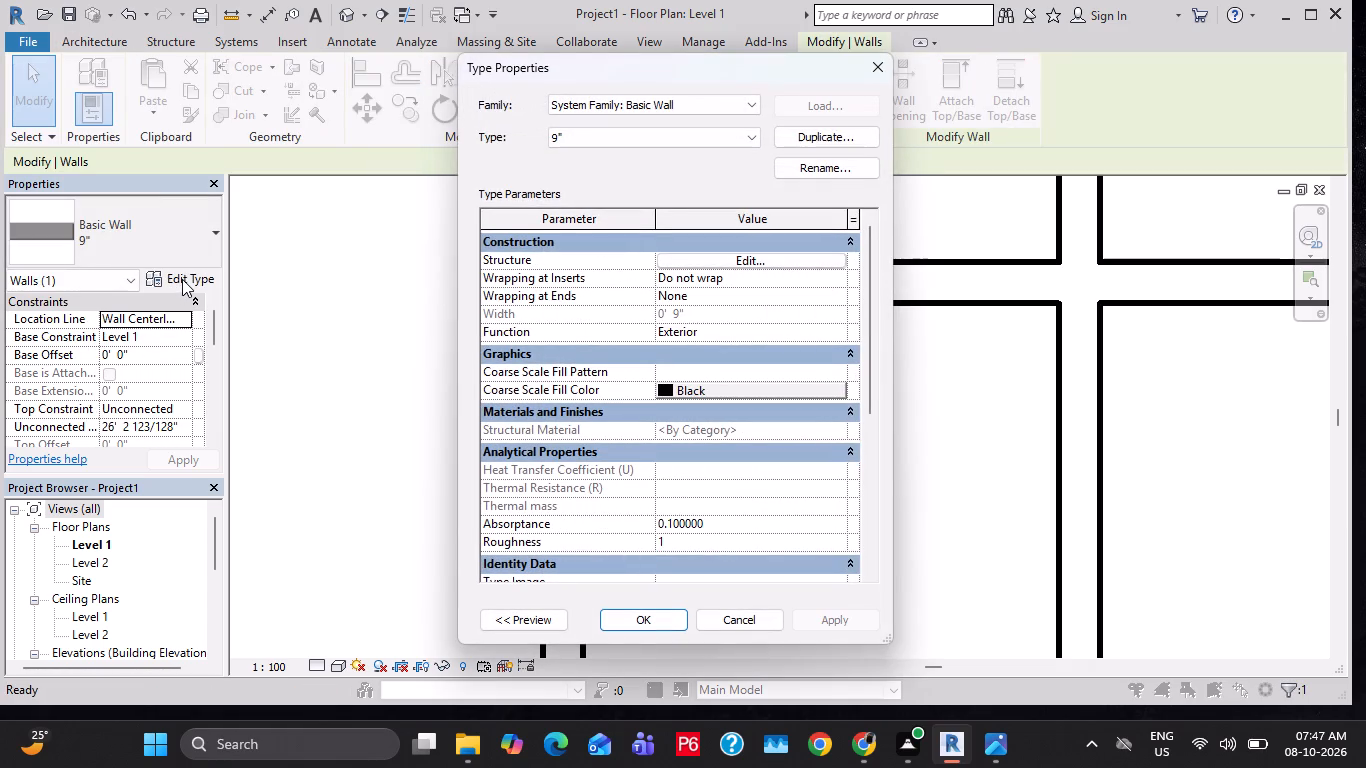
{"action": "left_click", "coordinate": [798, 139]}
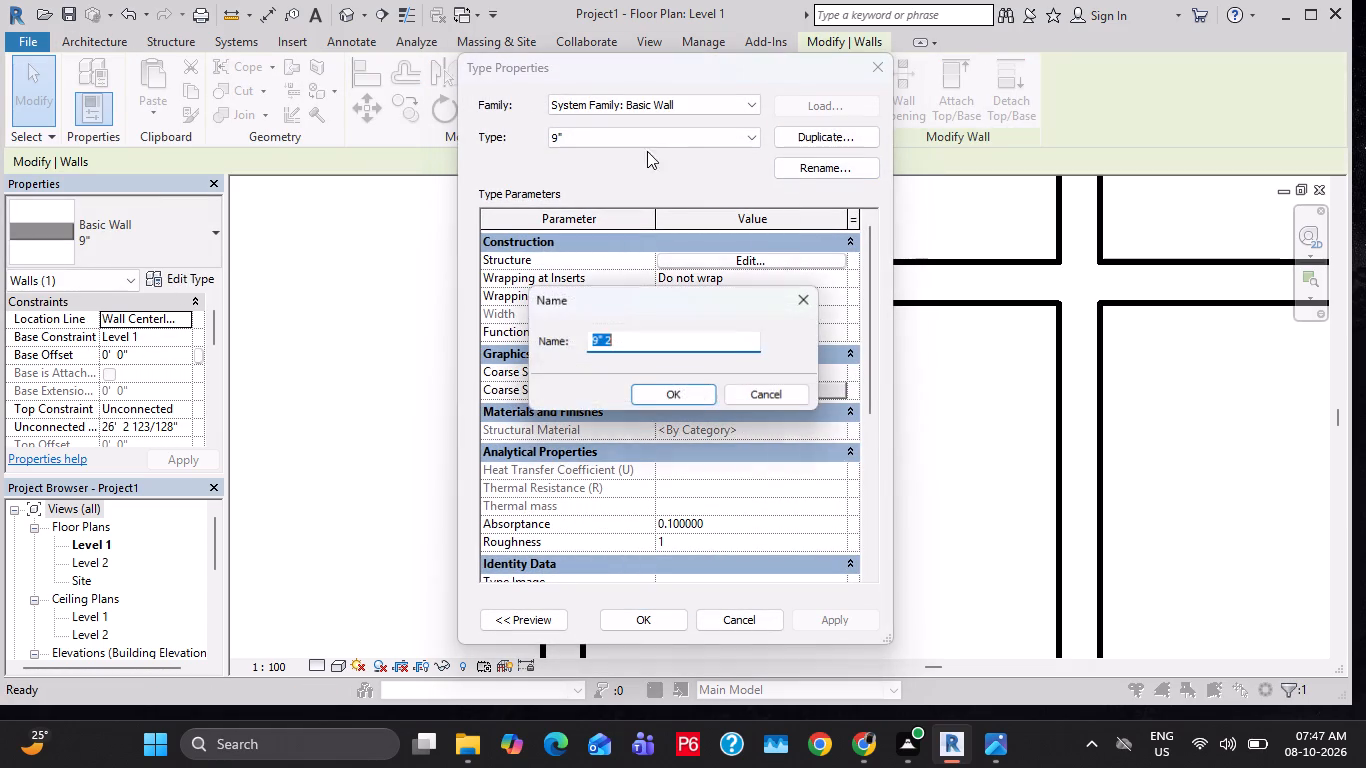
{"action": "type", "text": "4,5\""}
{"action": "key", "text": "Return"}
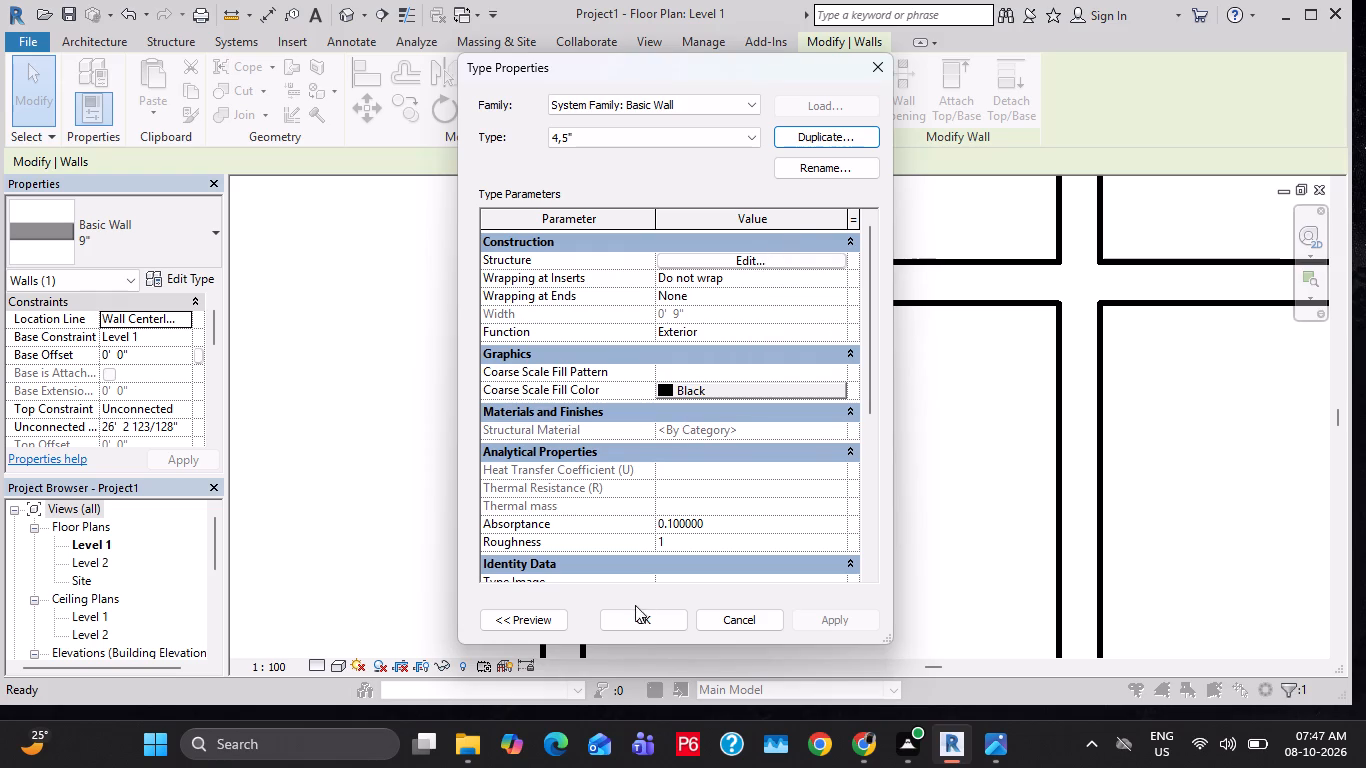
{"action": "left_click", "coordinate": [633, 624]}
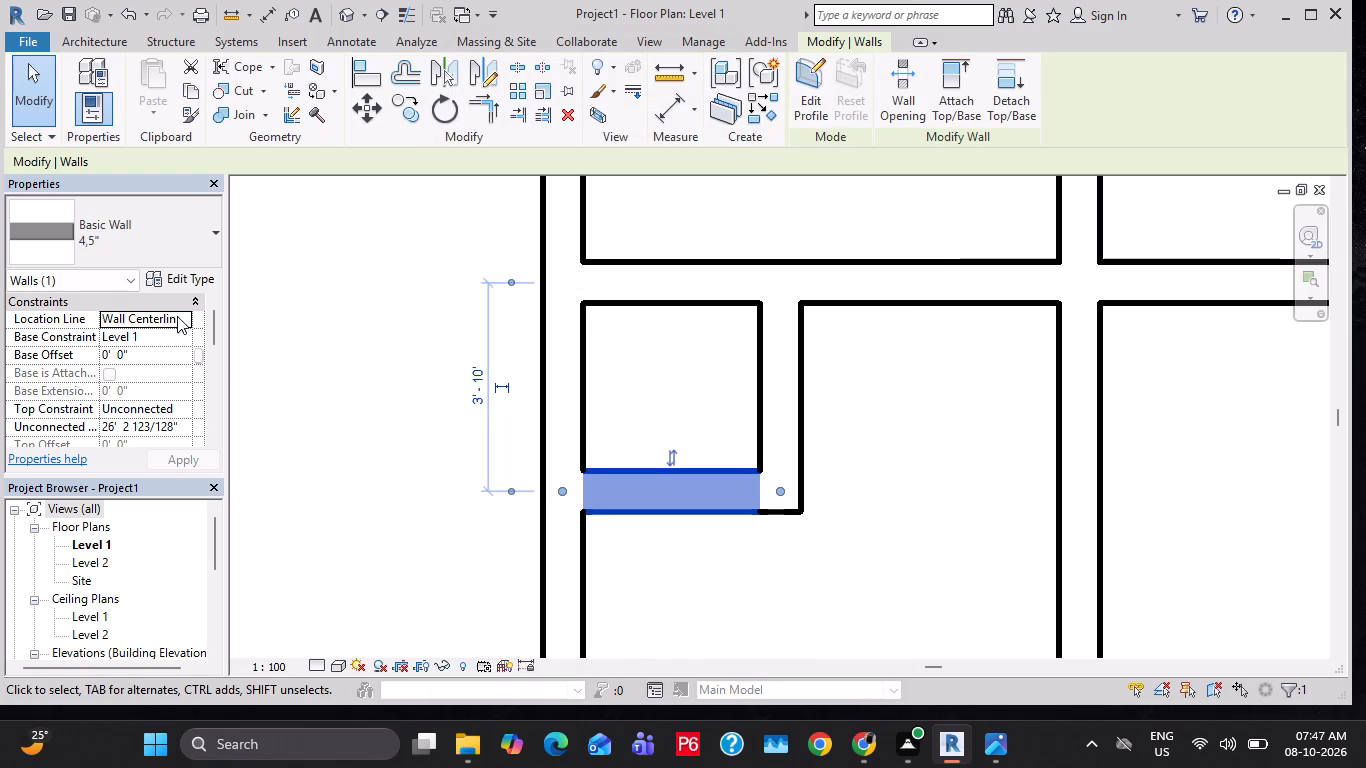
{"action": "left_click", "coordinate": [138, 249]}
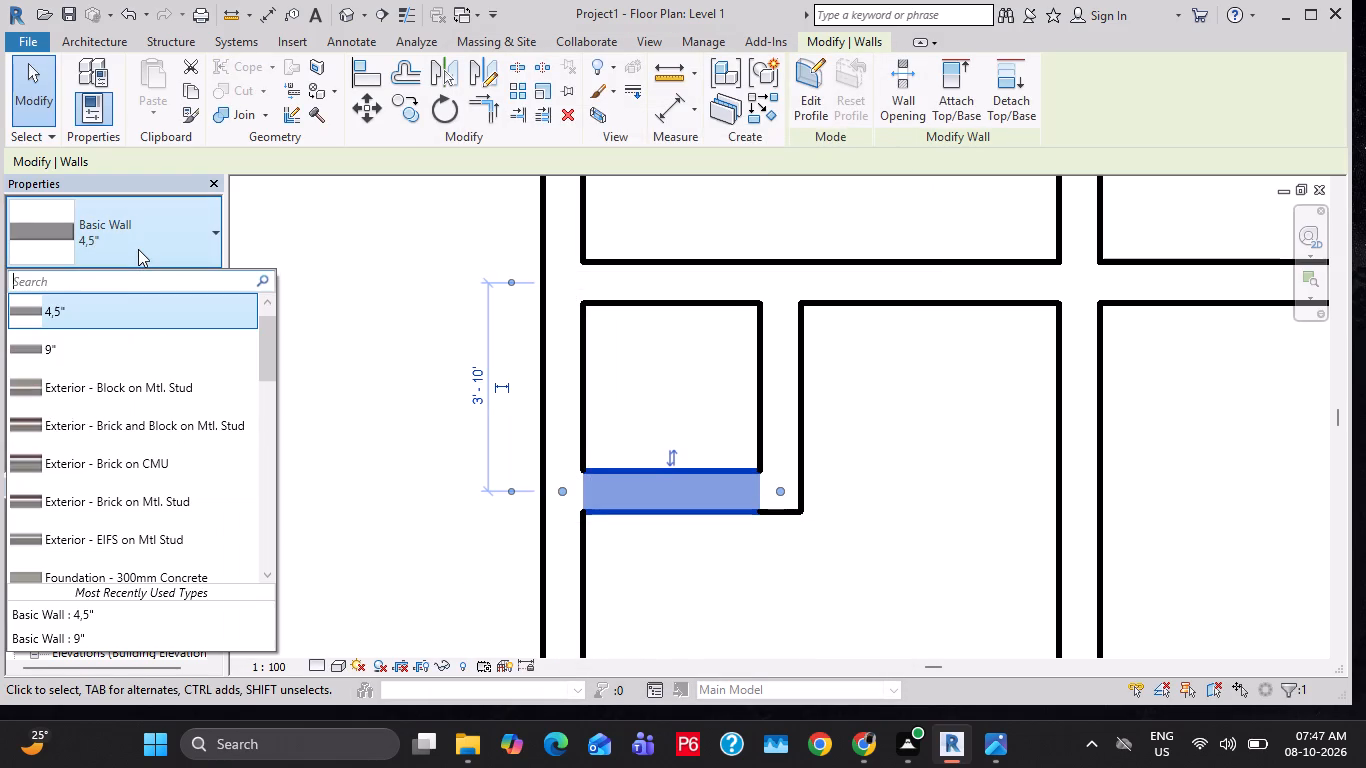
{"action": "left_click", "coordinate": [138, 249]}
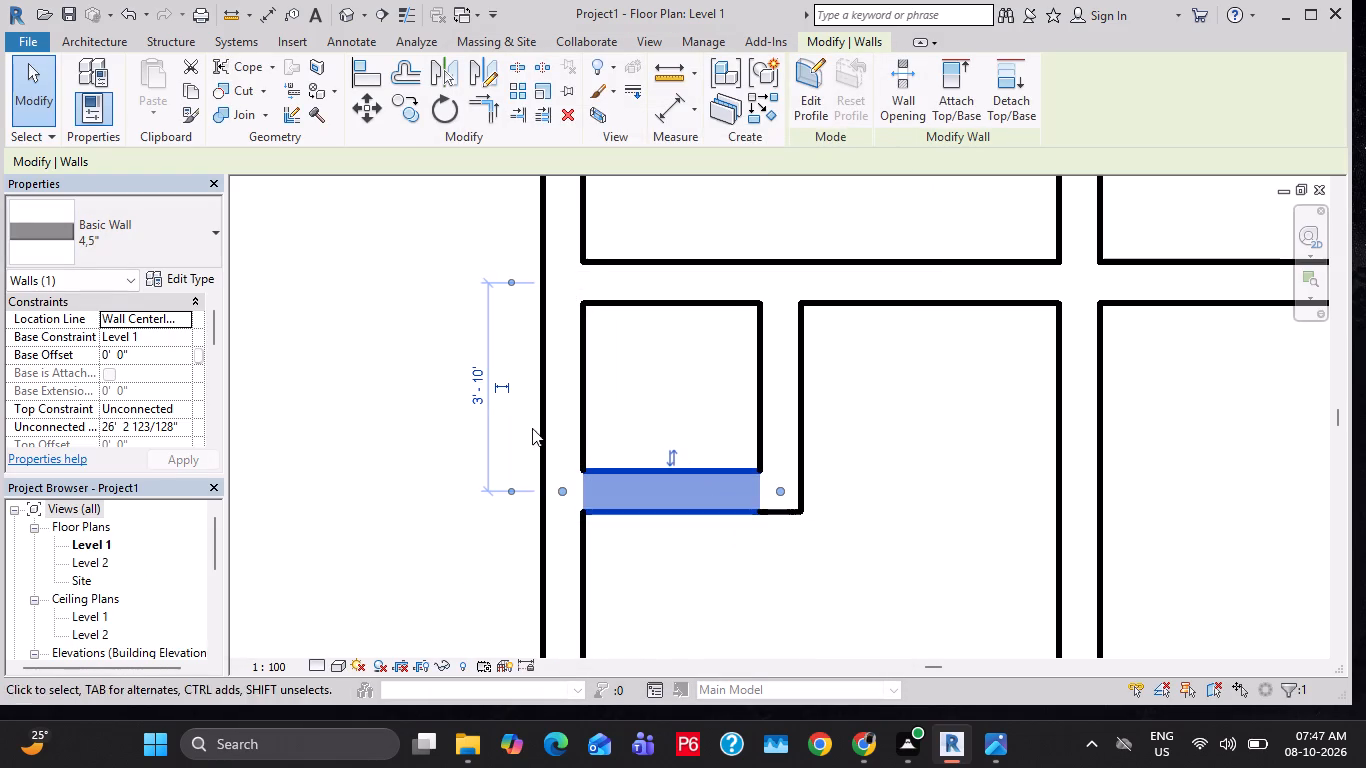
{"action": "key", "text": "Escape"}
Draw a separate horizontal 9" wall about 3'-4" long outside the house, west of the toilet.
{"action": "middle_click_drag", "start_coordinate": [624, 434], "coordinate": [796, 482]}
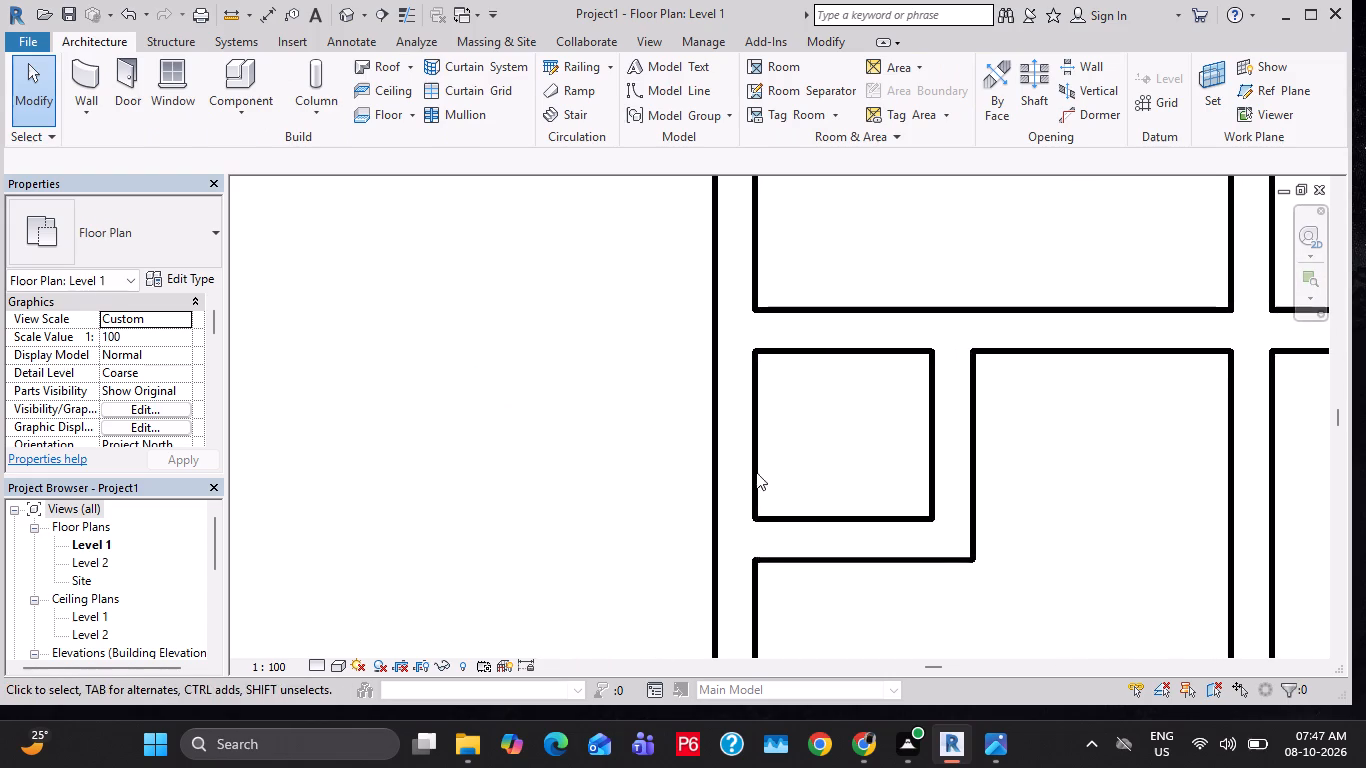
{"action": "key", "text": "l"}
{"action": "left_click", "coordinate": [382, 409]}
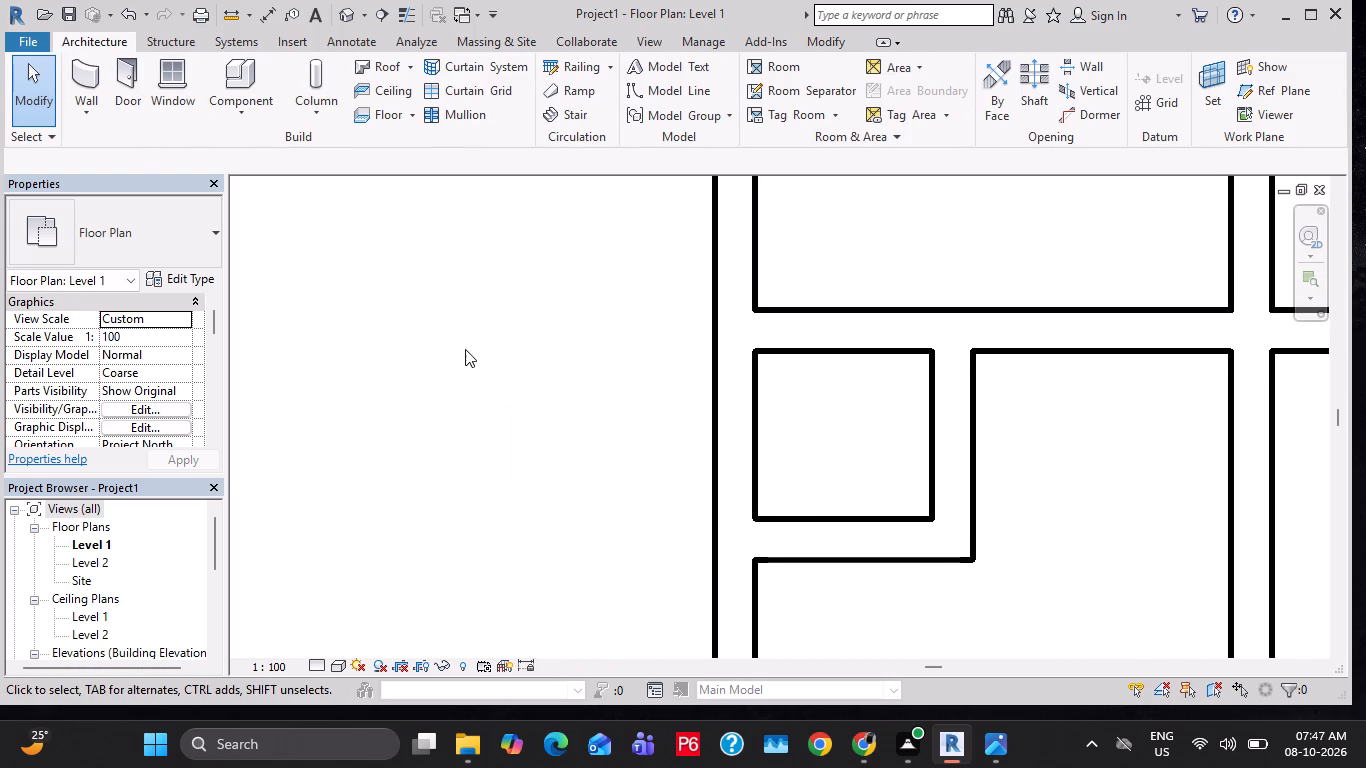
{"action": "left_click", "coordinate": [70, 84]}
{"action": "left_click", "coordinate": [403, 419]}
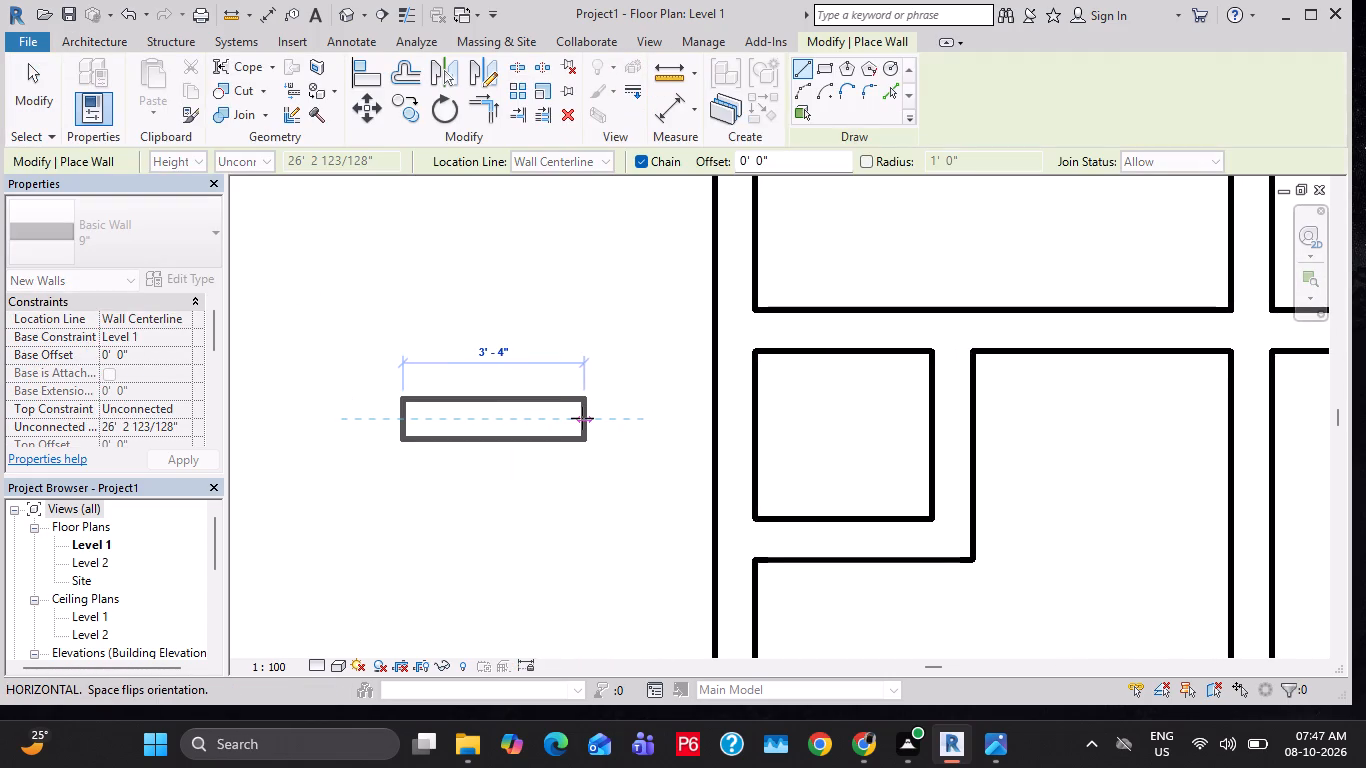
{"action": "left_click", "coordinate": [584, 418]}
{"action": "key", "text": "Escape"}
{"action": "key", "text": "Escape"}
{"action": "key", "text": "Escape"}
{"action": "key", "text": "Escape"}
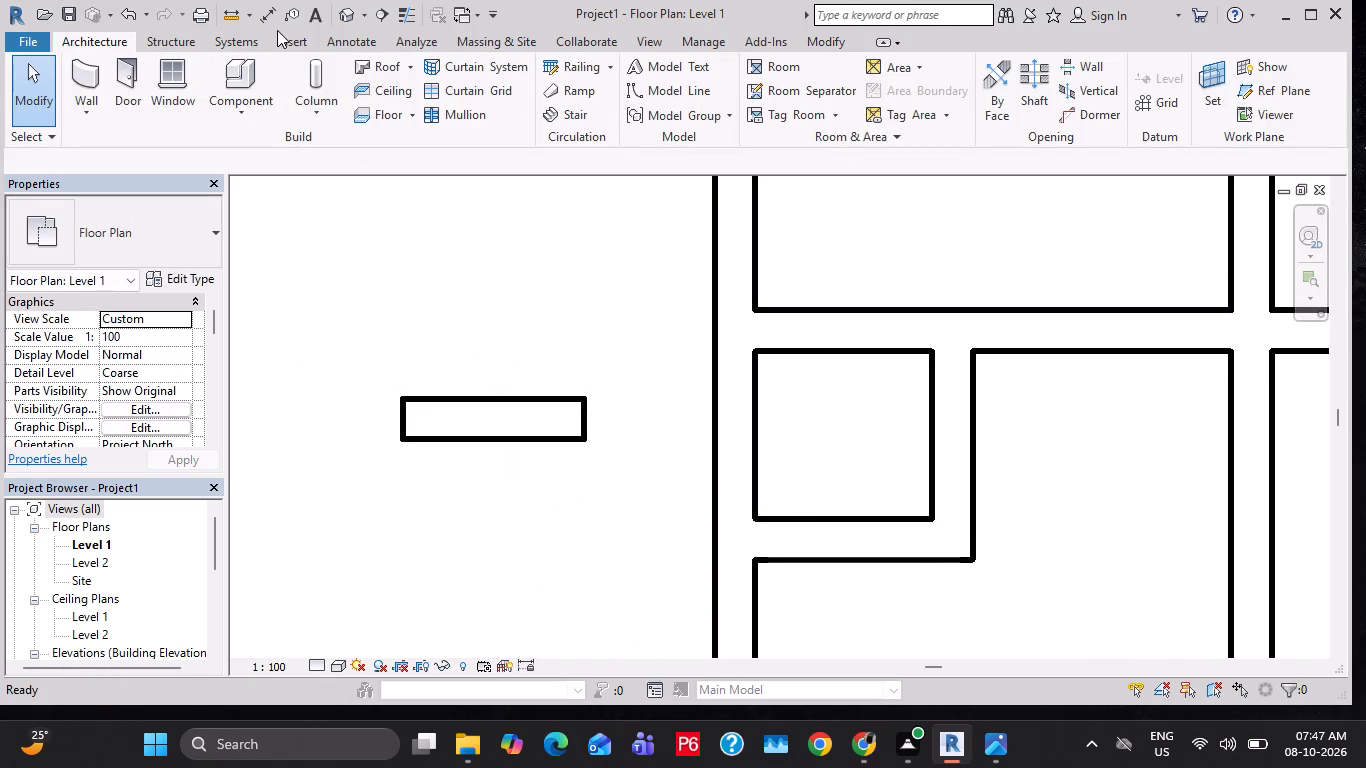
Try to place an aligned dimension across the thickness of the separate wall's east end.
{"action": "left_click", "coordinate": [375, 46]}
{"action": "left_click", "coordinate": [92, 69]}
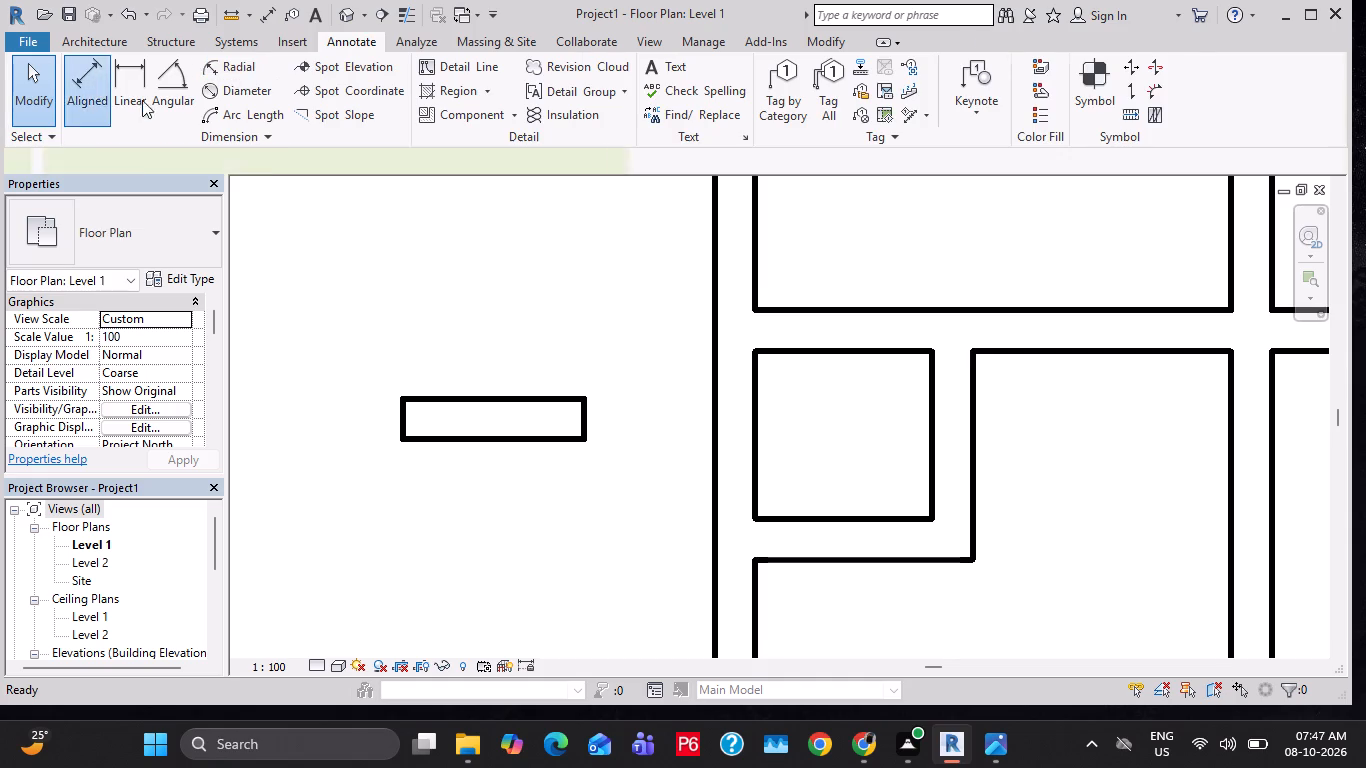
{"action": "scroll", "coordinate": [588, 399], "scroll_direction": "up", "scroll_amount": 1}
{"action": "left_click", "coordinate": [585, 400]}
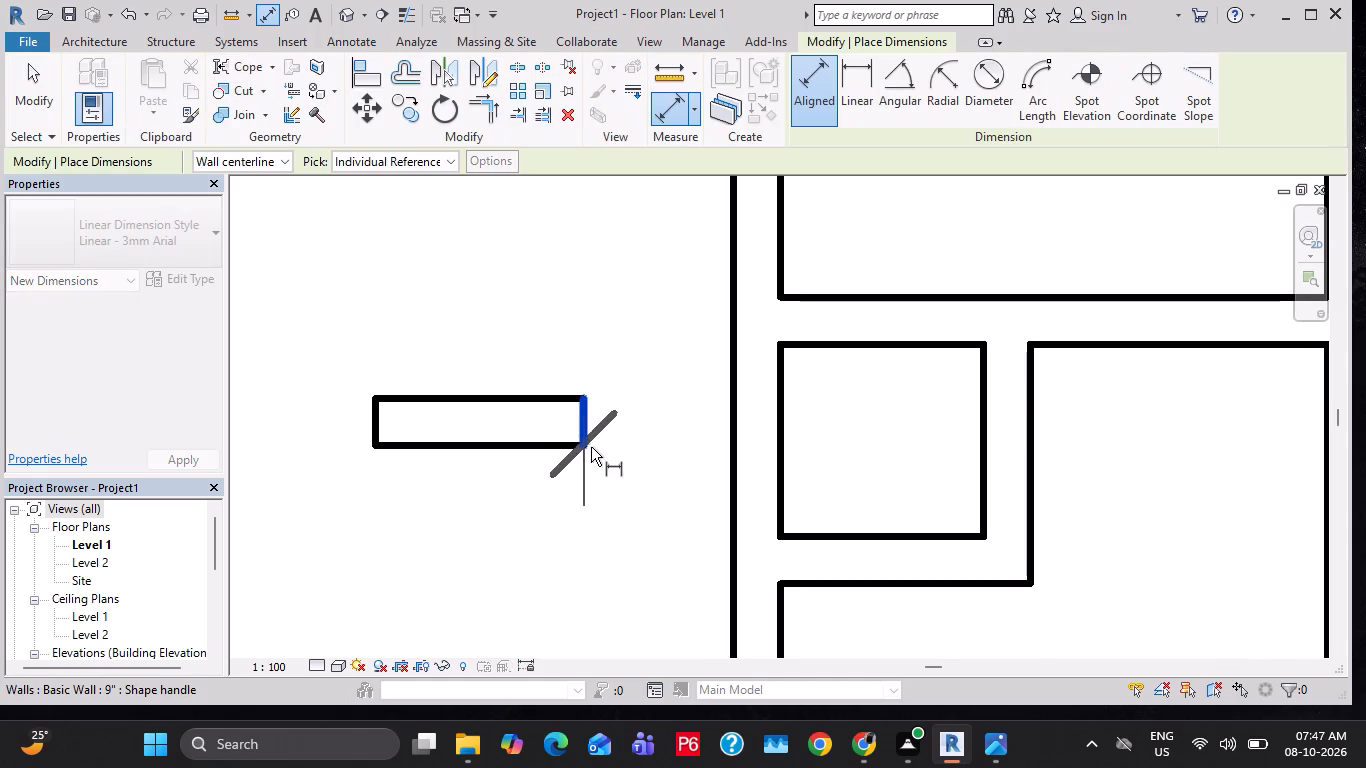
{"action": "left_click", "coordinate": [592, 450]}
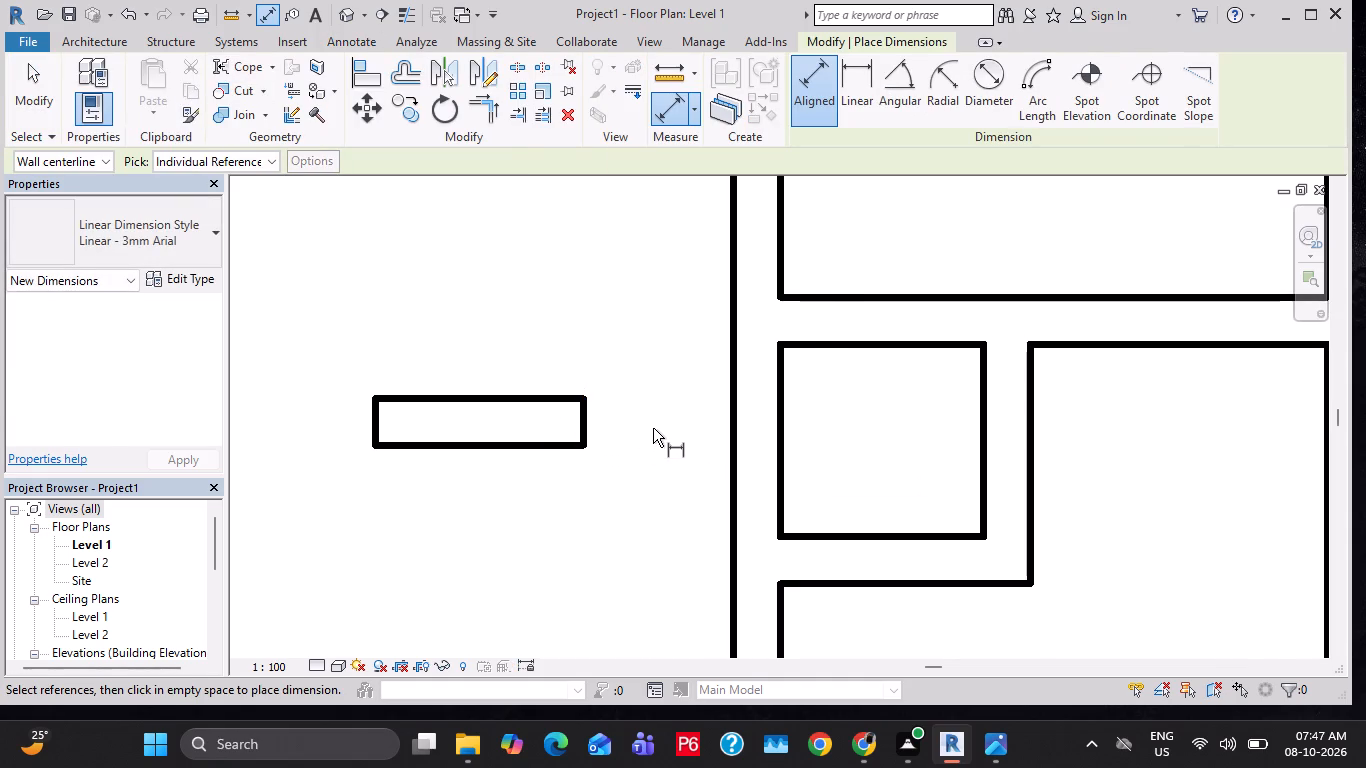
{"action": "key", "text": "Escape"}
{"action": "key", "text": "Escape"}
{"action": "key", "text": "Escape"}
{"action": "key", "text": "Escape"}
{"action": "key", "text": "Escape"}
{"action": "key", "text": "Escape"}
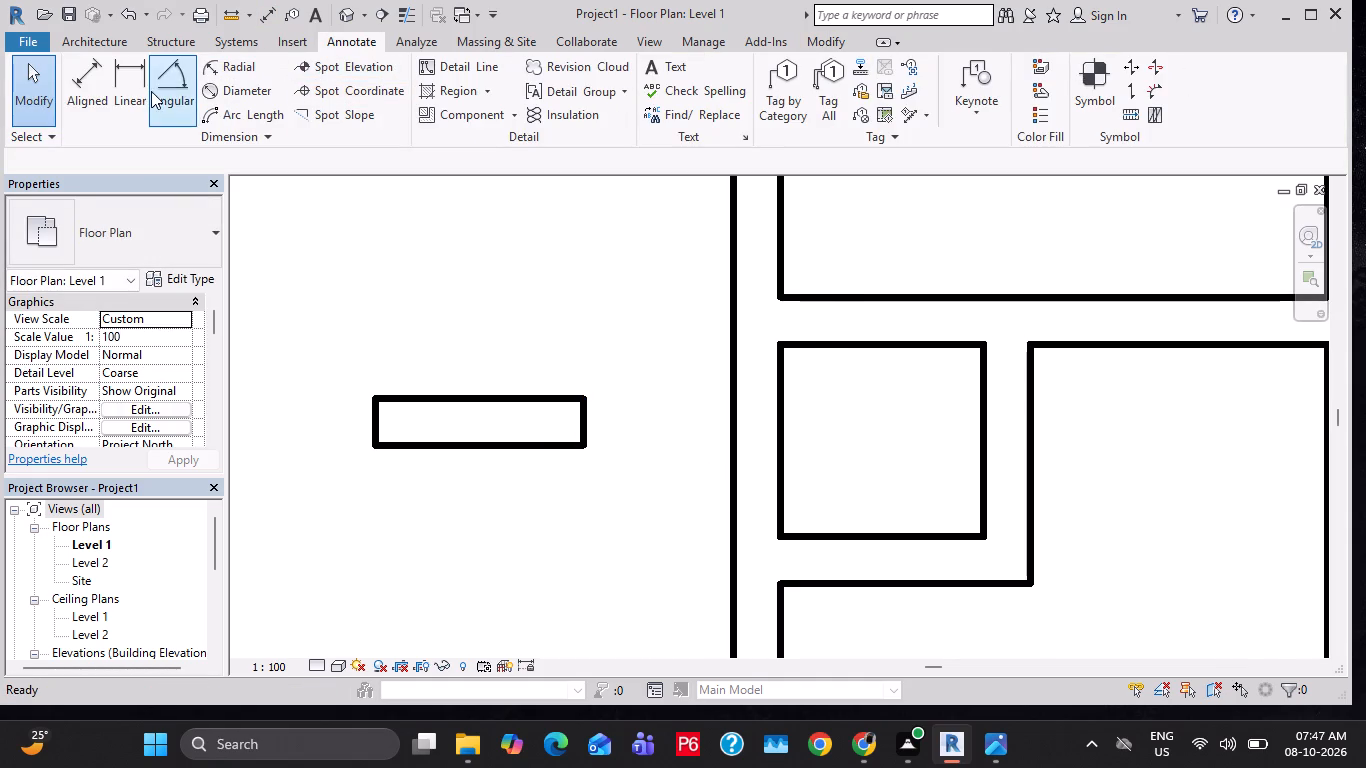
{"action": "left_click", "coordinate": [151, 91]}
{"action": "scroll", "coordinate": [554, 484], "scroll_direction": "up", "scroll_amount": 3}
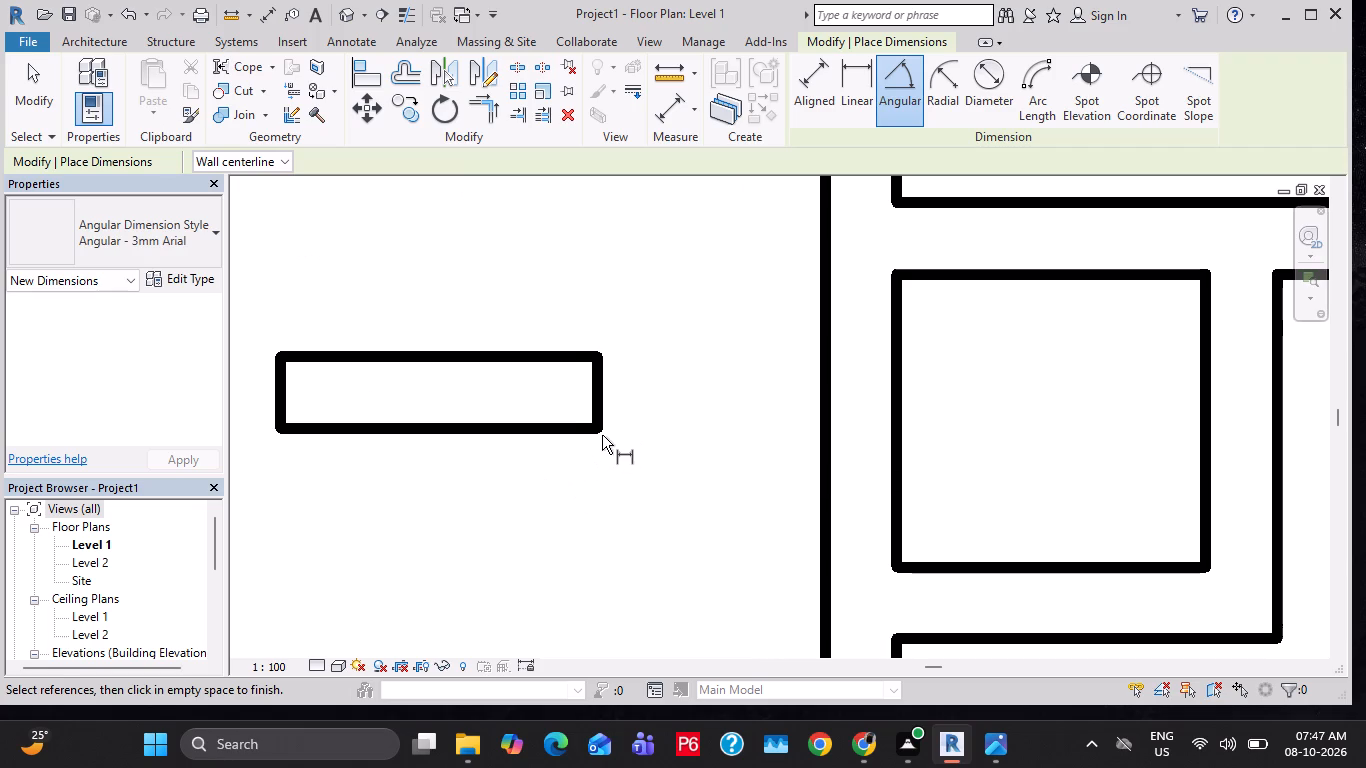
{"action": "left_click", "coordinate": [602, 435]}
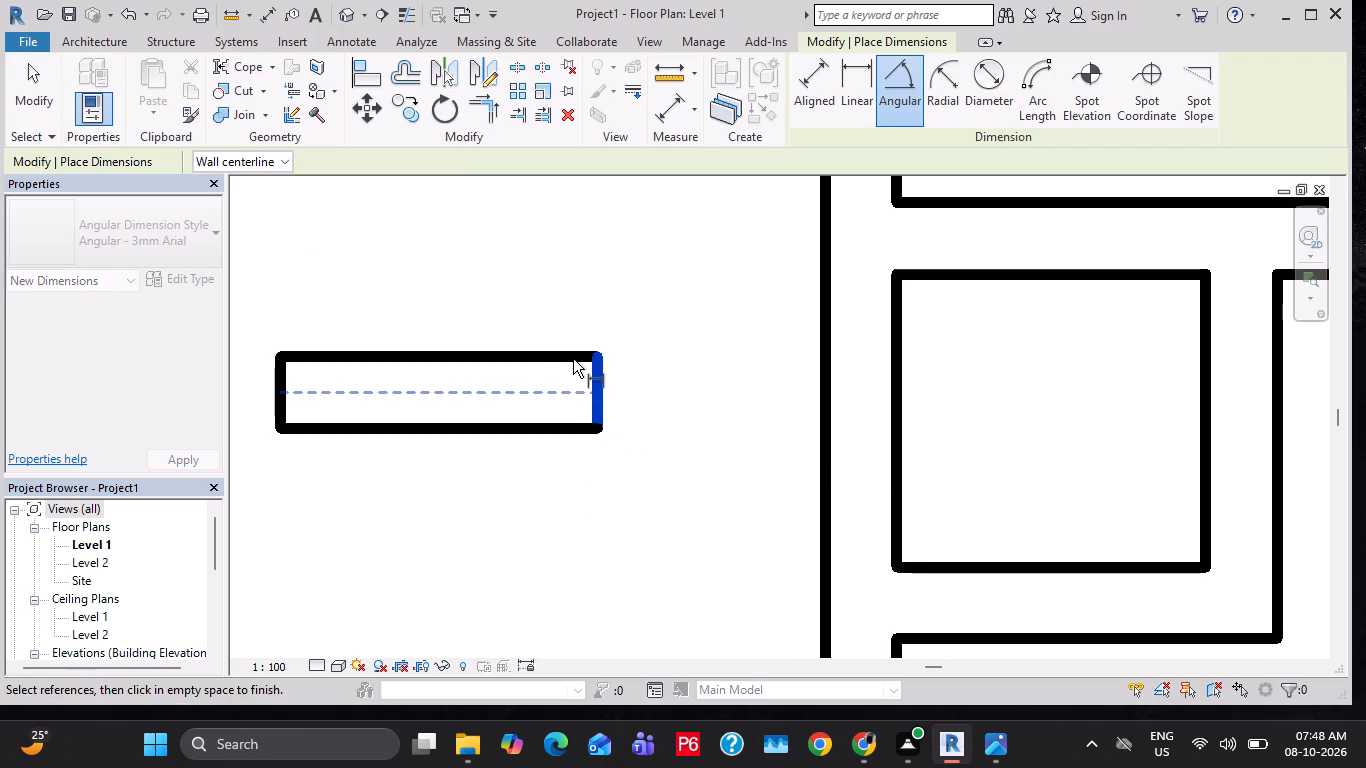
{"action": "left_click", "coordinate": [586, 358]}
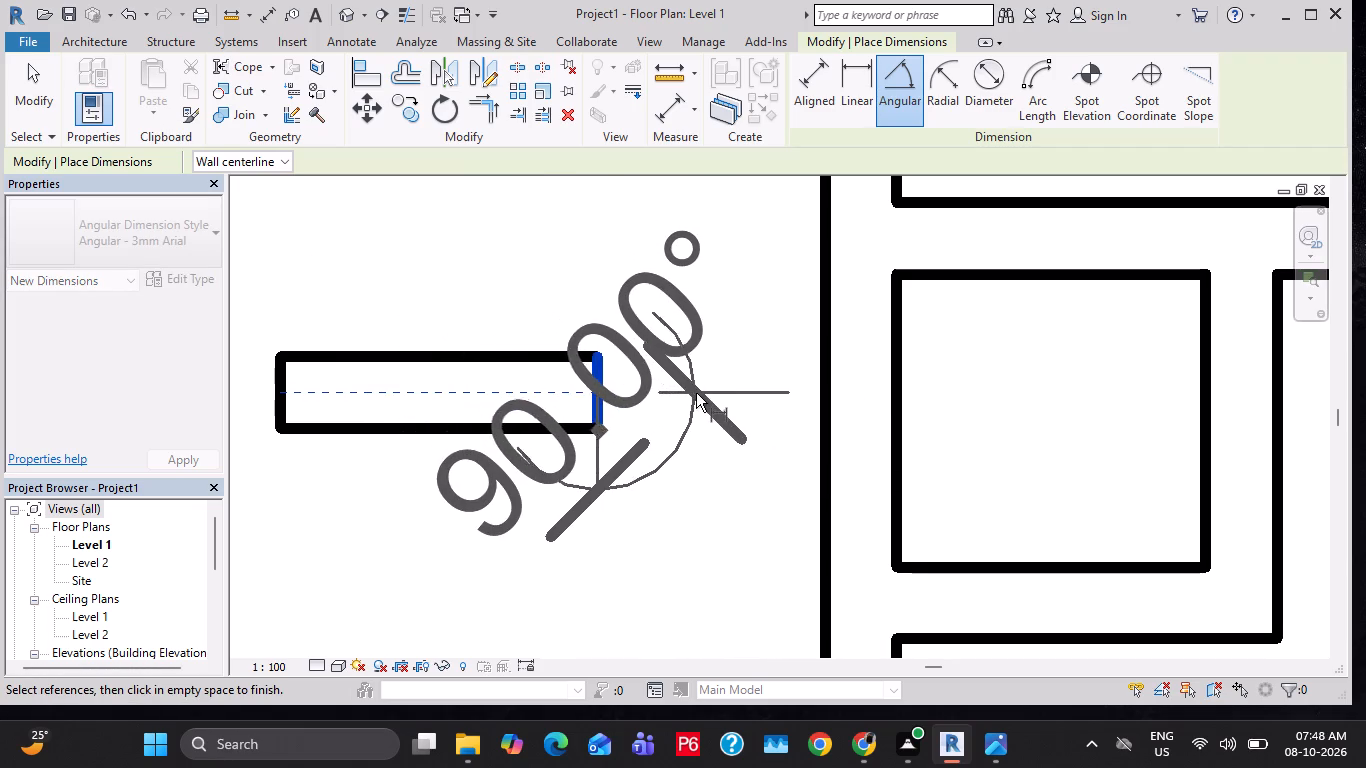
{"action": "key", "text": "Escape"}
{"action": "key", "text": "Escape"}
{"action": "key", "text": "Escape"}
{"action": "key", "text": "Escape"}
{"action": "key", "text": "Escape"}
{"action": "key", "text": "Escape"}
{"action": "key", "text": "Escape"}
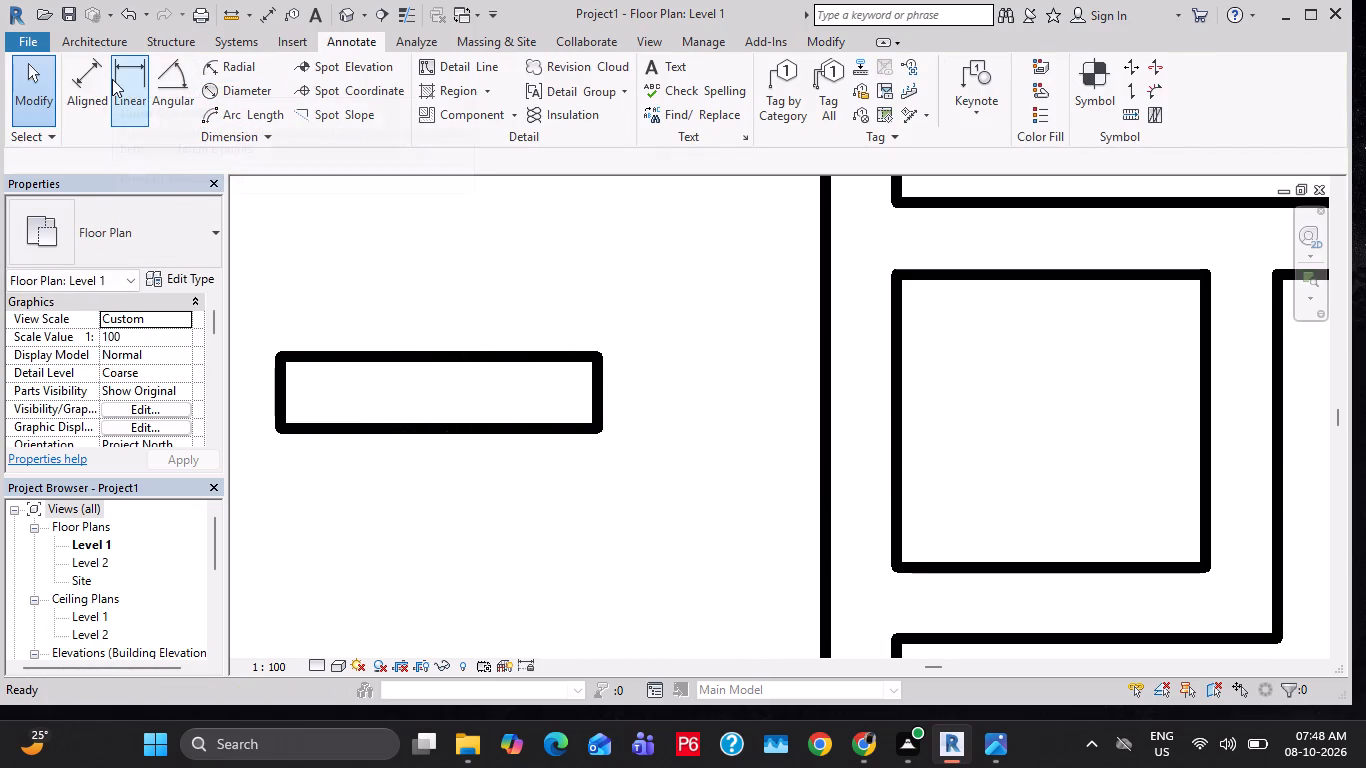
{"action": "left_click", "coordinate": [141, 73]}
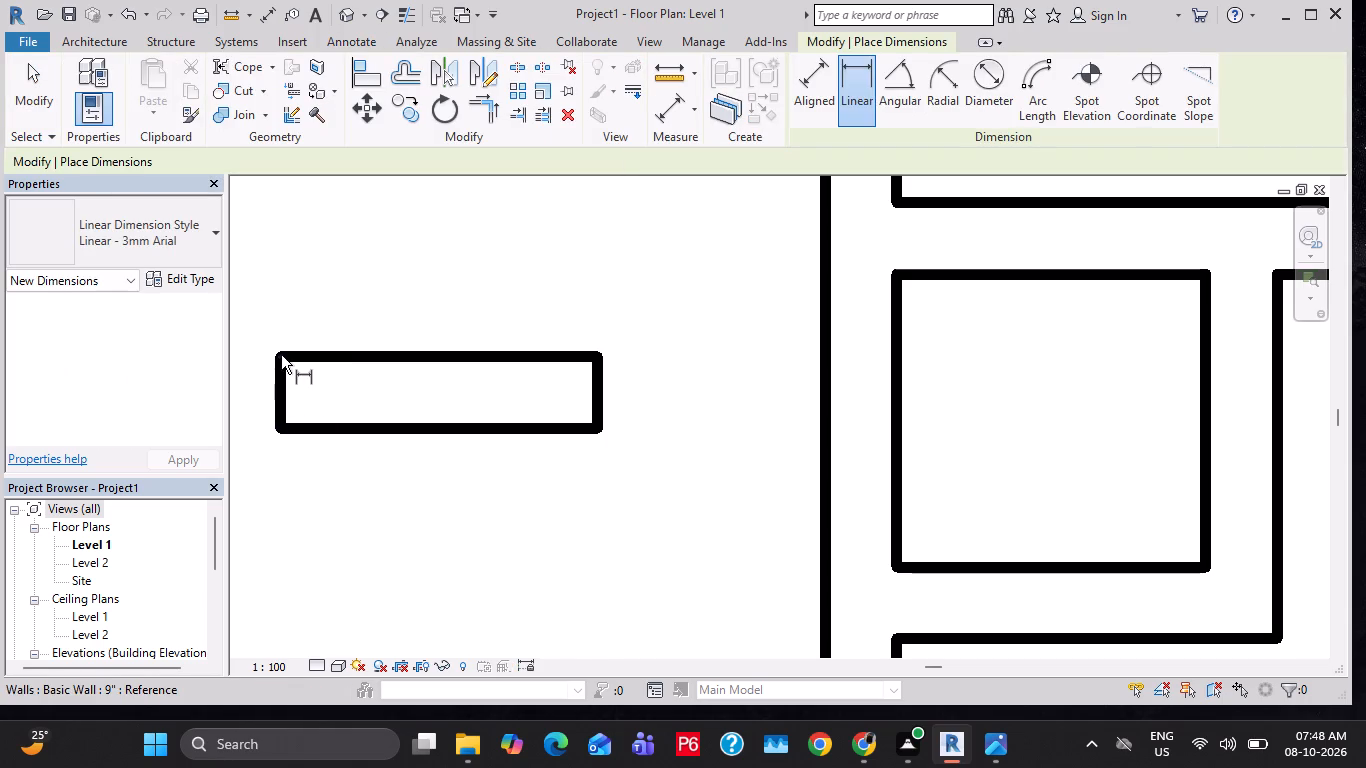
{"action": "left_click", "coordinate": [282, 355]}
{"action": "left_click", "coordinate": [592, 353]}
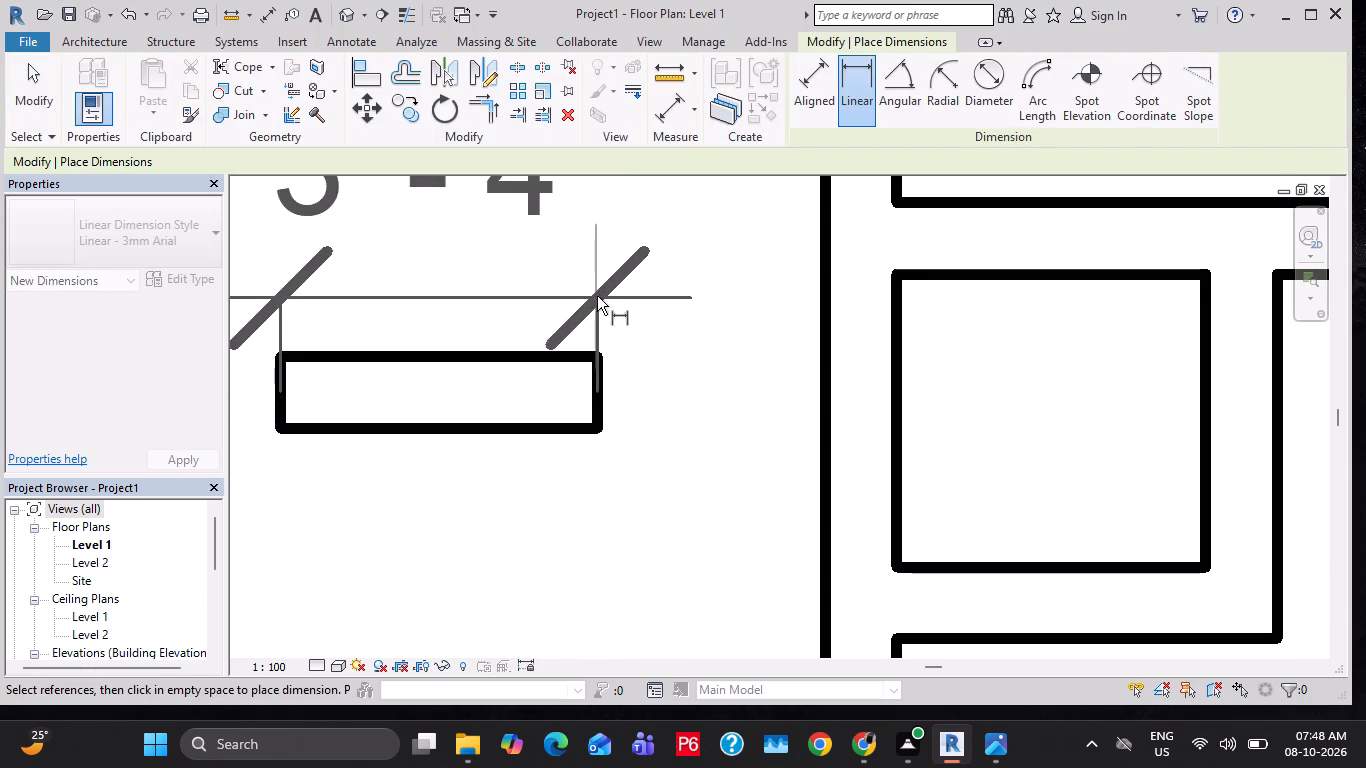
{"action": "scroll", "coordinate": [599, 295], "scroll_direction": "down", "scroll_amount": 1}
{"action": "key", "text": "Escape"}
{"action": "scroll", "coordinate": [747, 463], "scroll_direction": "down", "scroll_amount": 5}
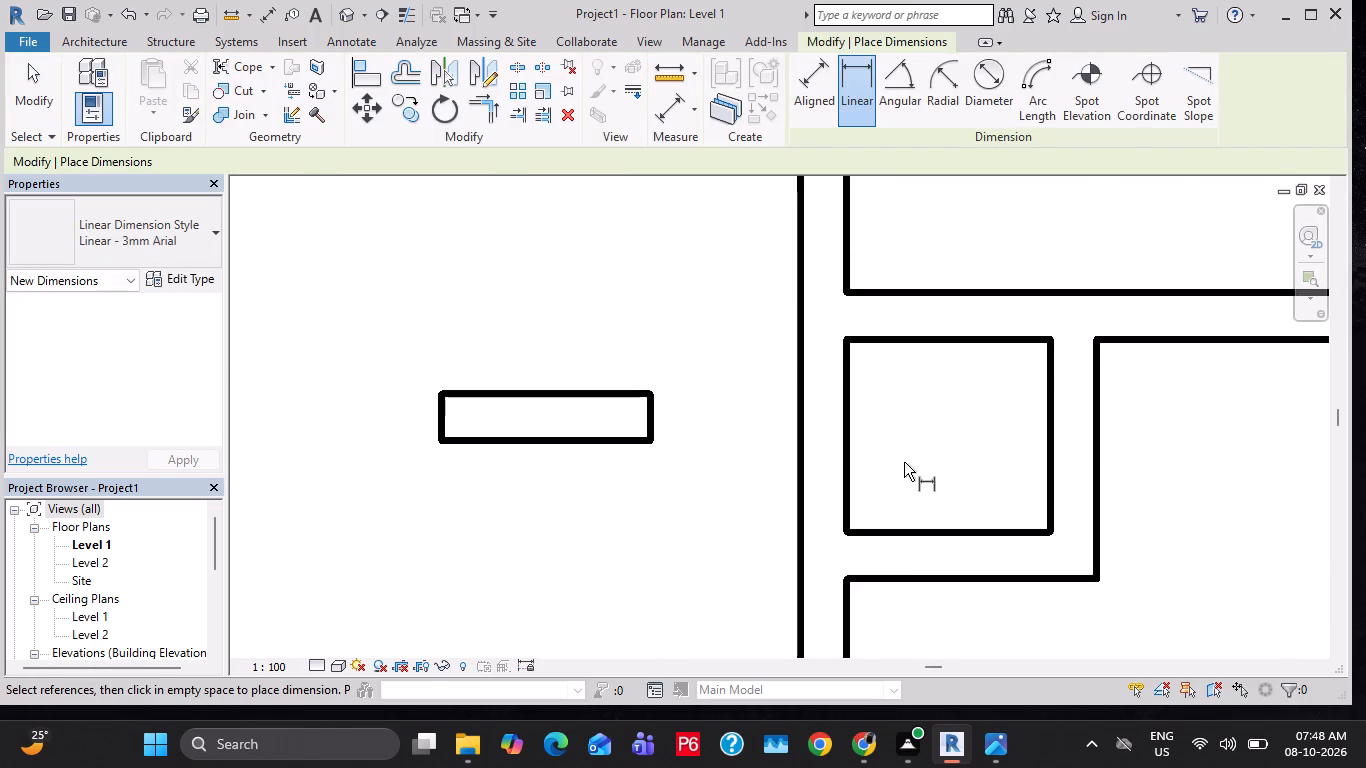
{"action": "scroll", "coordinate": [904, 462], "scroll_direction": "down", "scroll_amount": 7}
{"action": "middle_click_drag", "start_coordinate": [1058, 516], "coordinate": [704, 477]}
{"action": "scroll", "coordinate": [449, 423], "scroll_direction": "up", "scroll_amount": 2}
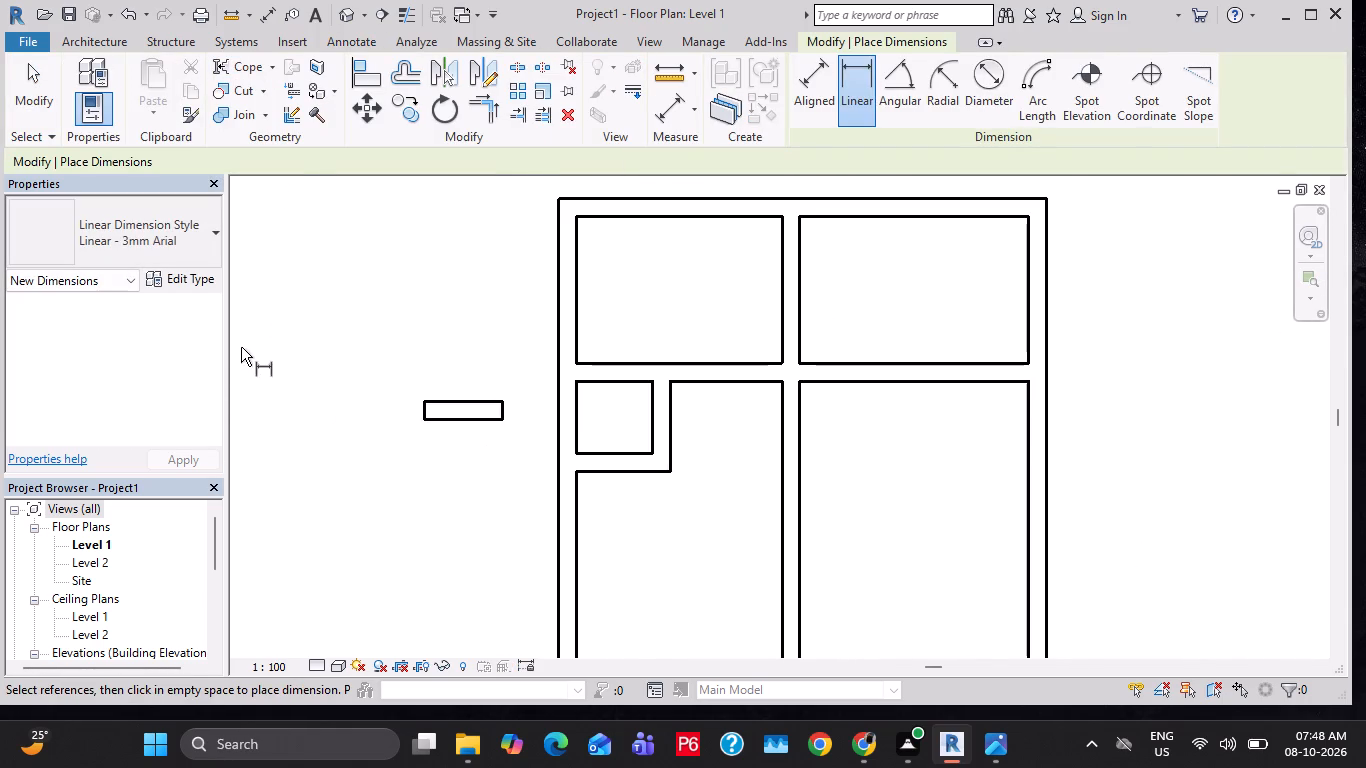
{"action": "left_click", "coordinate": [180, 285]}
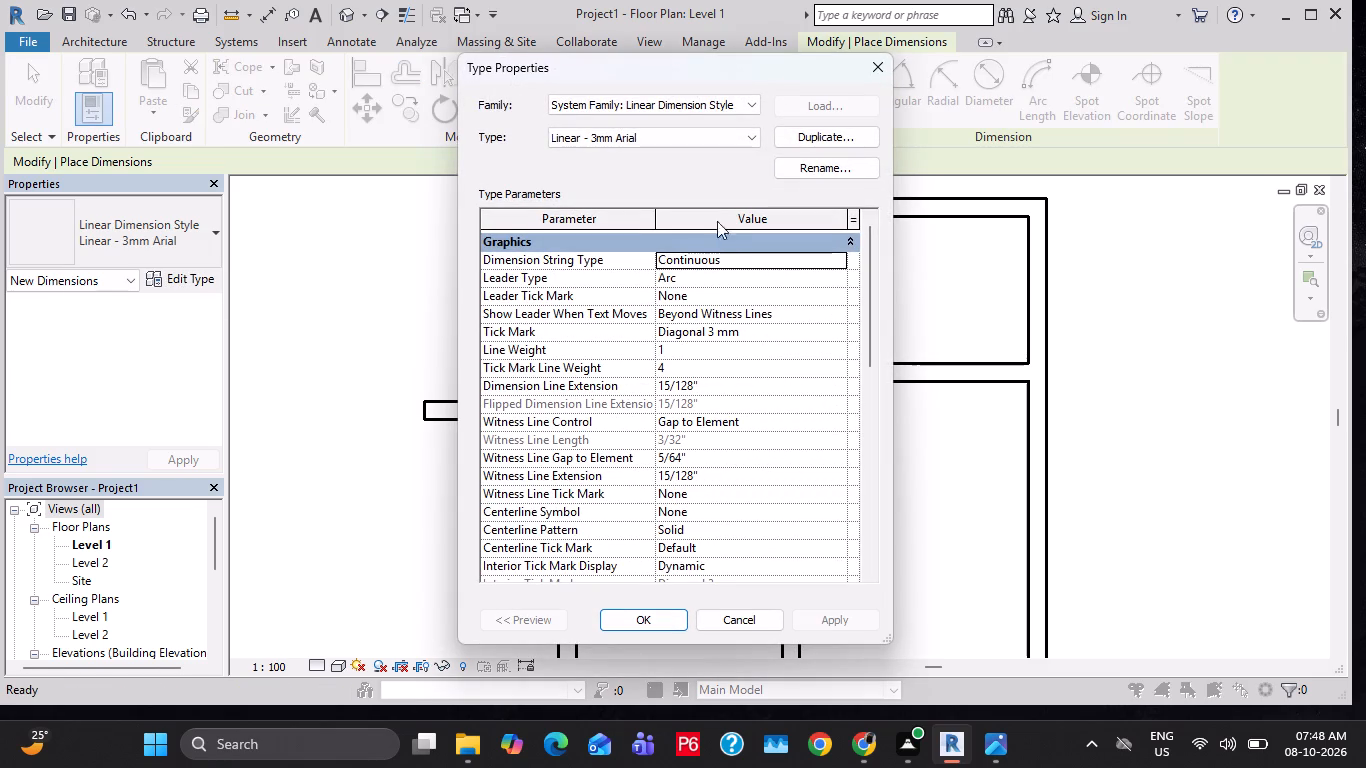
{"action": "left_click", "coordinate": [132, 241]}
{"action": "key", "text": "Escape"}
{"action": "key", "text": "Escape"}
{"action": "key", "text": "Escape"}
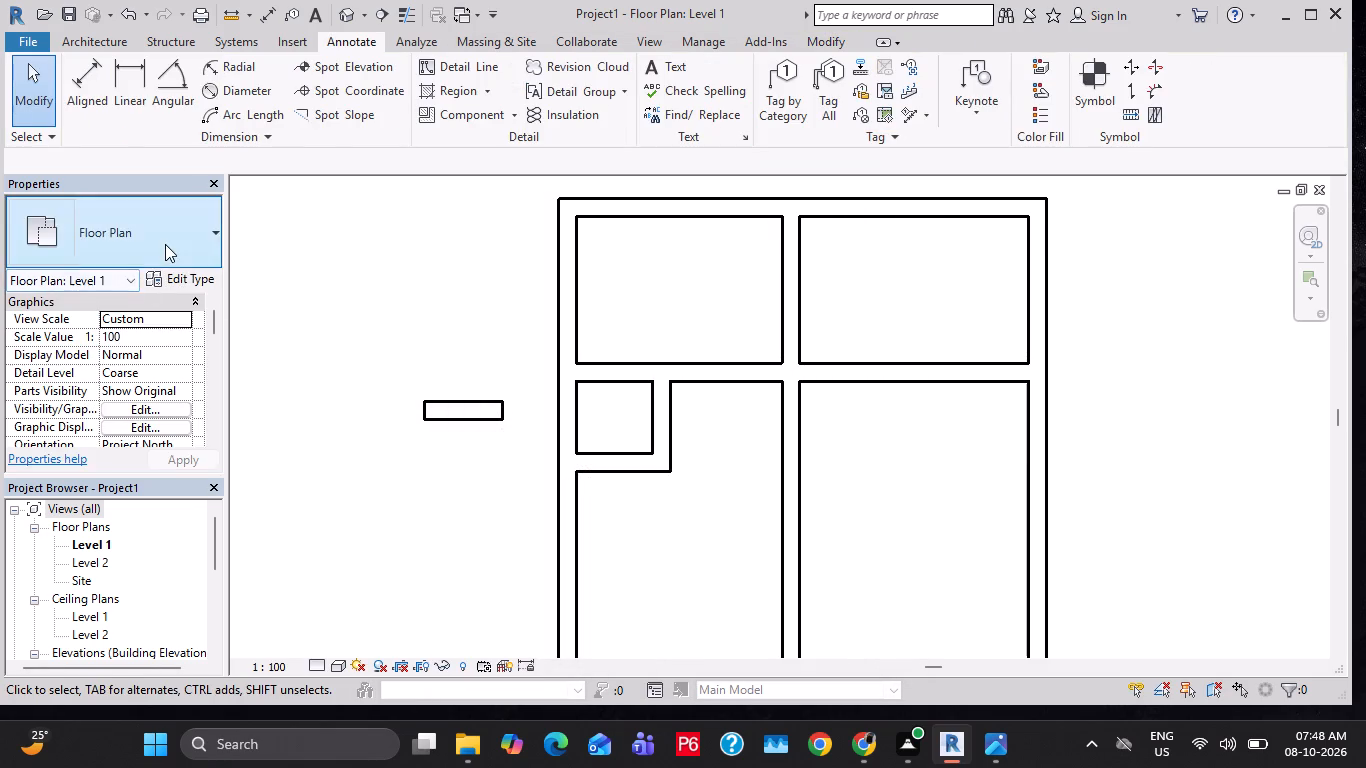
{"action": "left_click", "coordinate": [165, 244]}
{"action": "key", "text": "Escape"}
Choose the 4,5" wall type for new walls and set its structure layer thickness to 4.5".
{"action": "left_click", "coordinate": [91, 51]}
{"action": "left_click", "coordinate": [104, 95]}
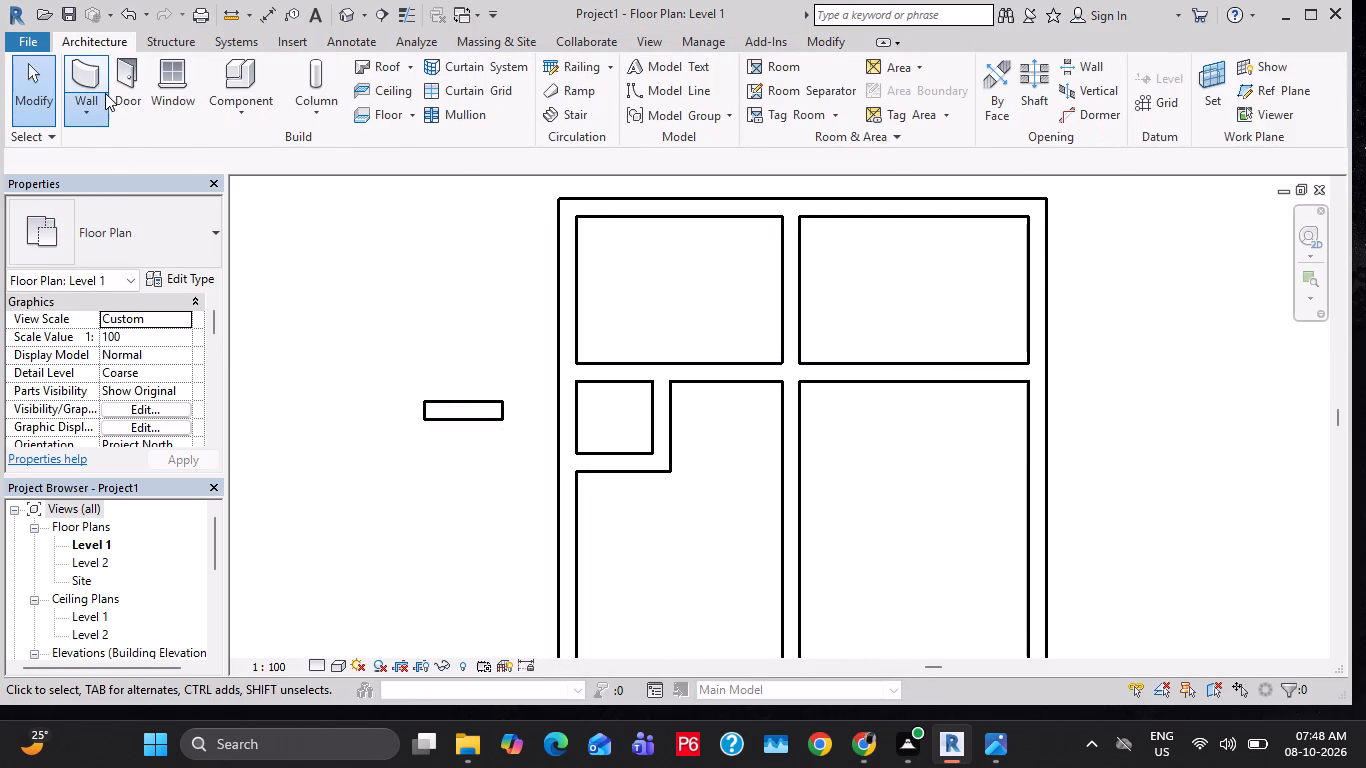
{"action": "key", "text": "Escape"}
{"action": "left_click", "coordinate": [93, 69]}
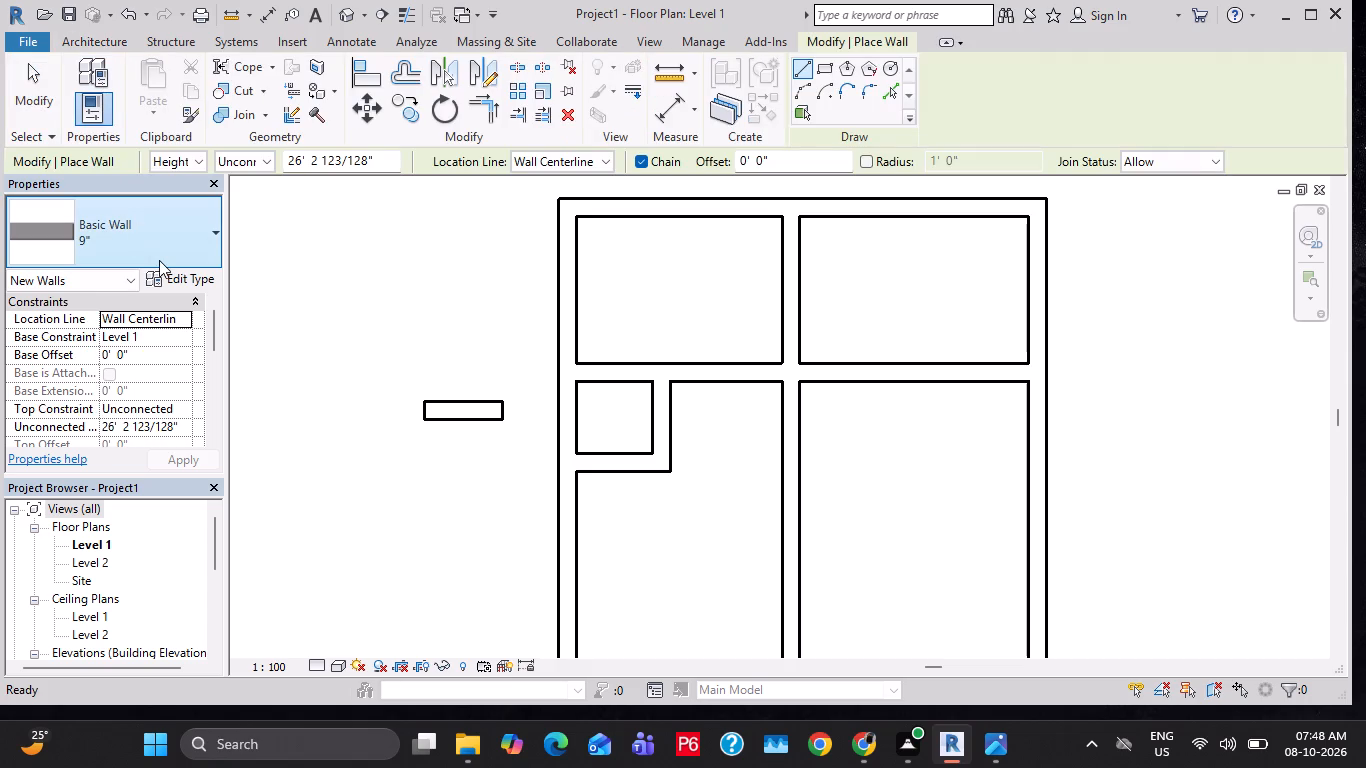
{"action": "left_click", "coordinate": [174, 239]}
{"action": "left_click", "coordinate": [138, 331]}
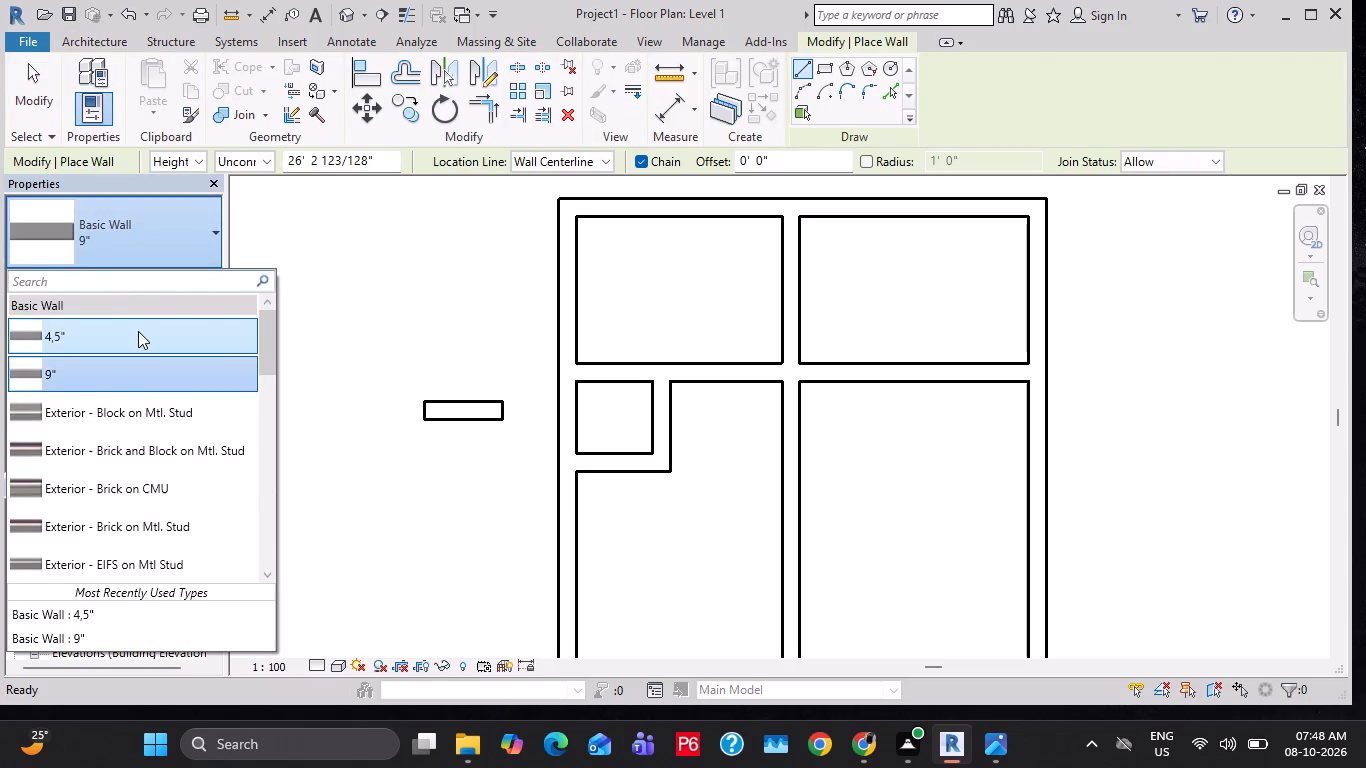
{"action": "left_click", "coordinate": [197, 280]}
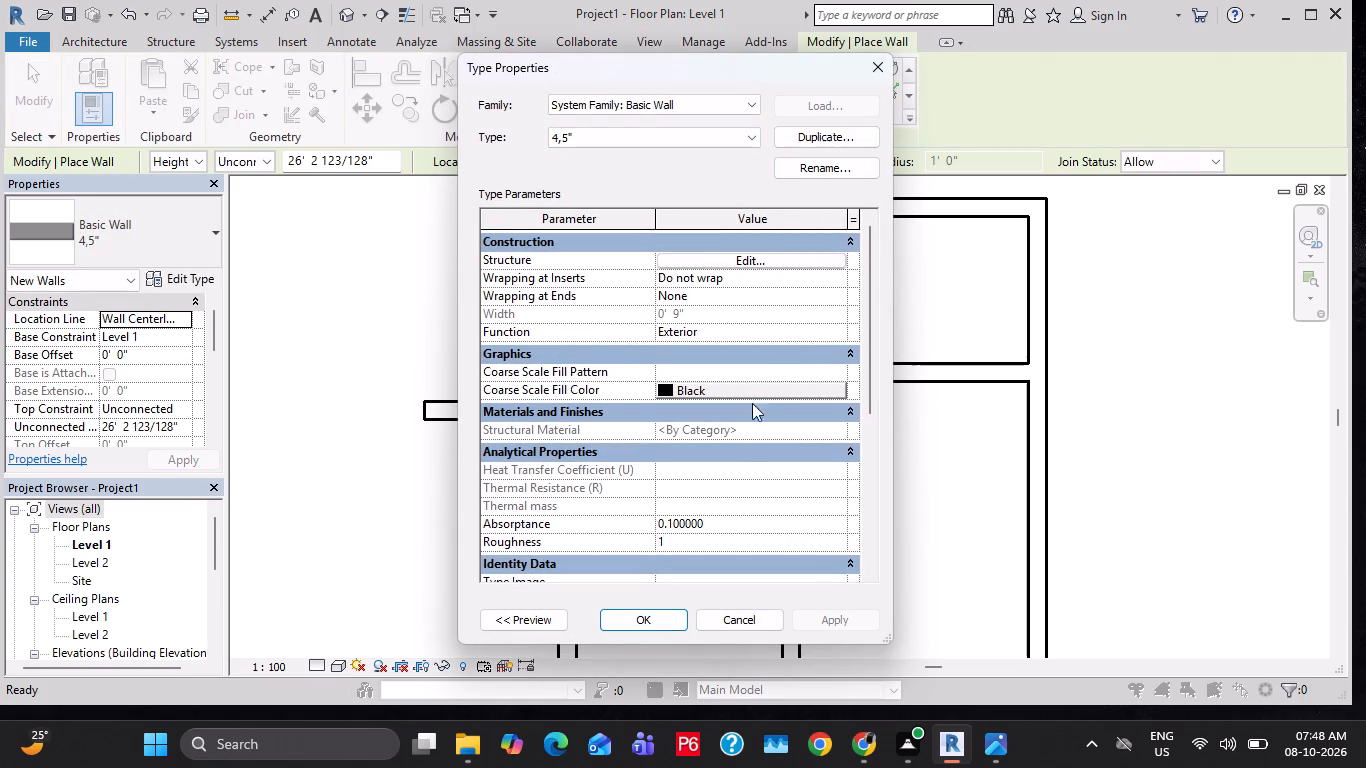
{"action": "left_click", "coordinate": [767, 255]}
{"action": "left_click_drag", "start_coordinate": [717, 296], "coordinate": [684, 317]}
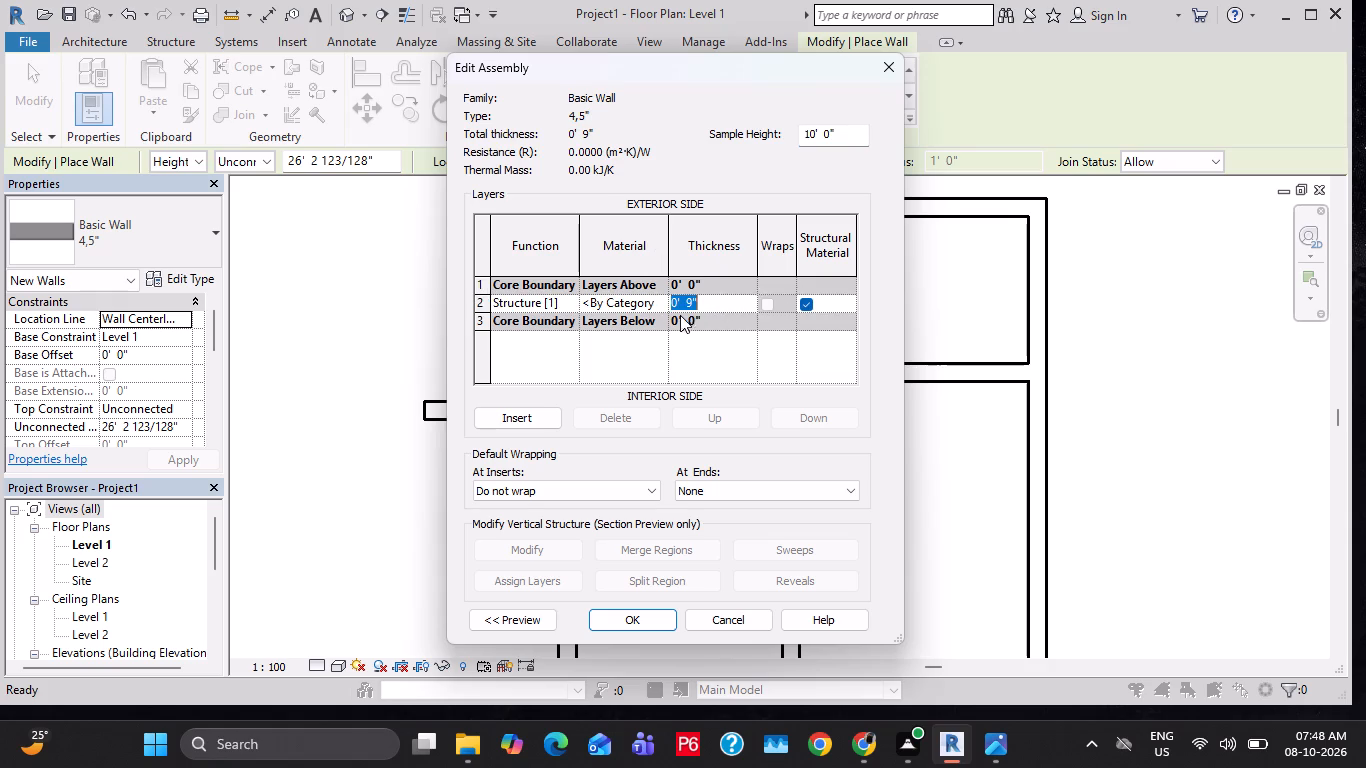
{"action": "type", "text": "4,"}
{"action": "key", "text": "5"}
{"action": "key", "text": "BackSpace"}
{"action": "key", "text": "Home"}
{"action": "key", "text": "BackSpace"}
{"action": "left_click", "coordinate": [703, 304]}
{"action": "key", "text": "BackSpace"}
{"action": "type", "text": ".5\""}
{"action": "key", "text": "Return"}
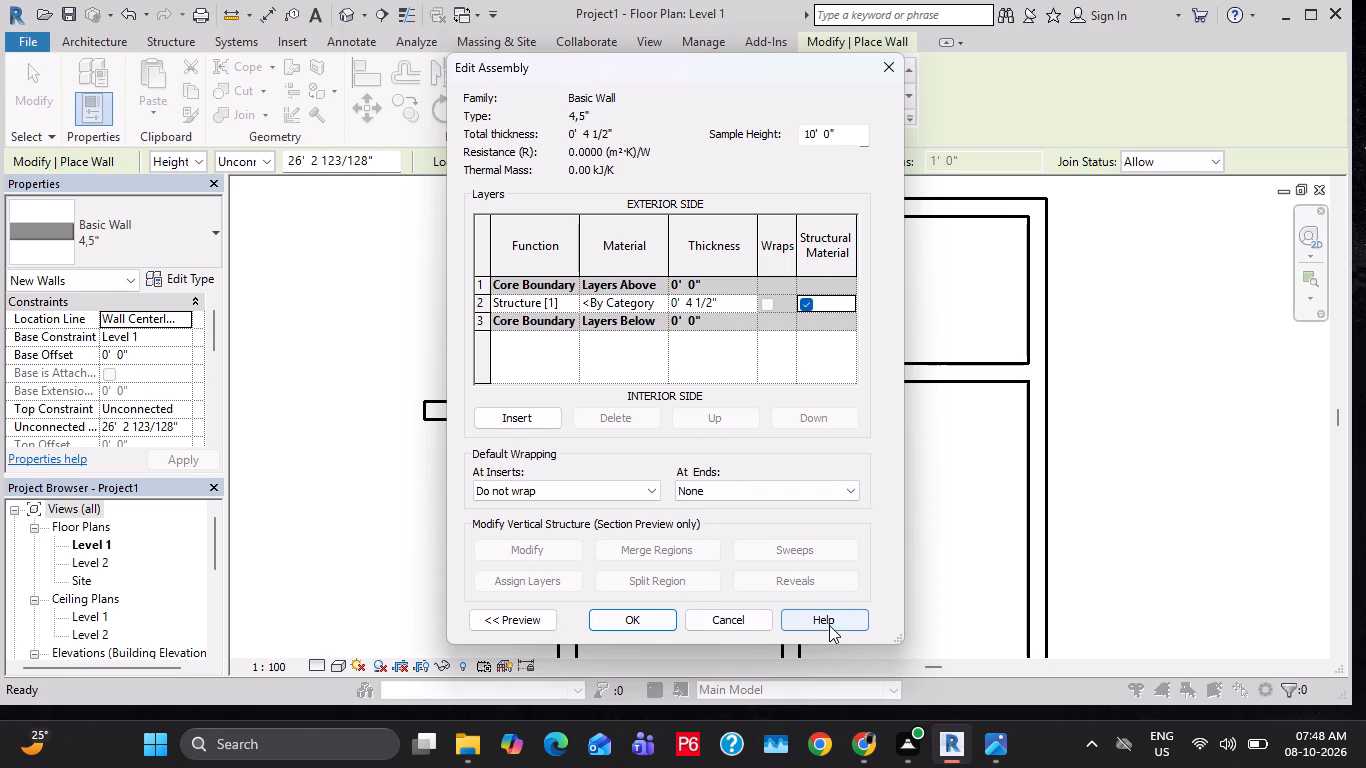
{"action": "left_click", "coordinate": [651, 625]}
{"action": "left_click", "coordinate": [825, 623]}
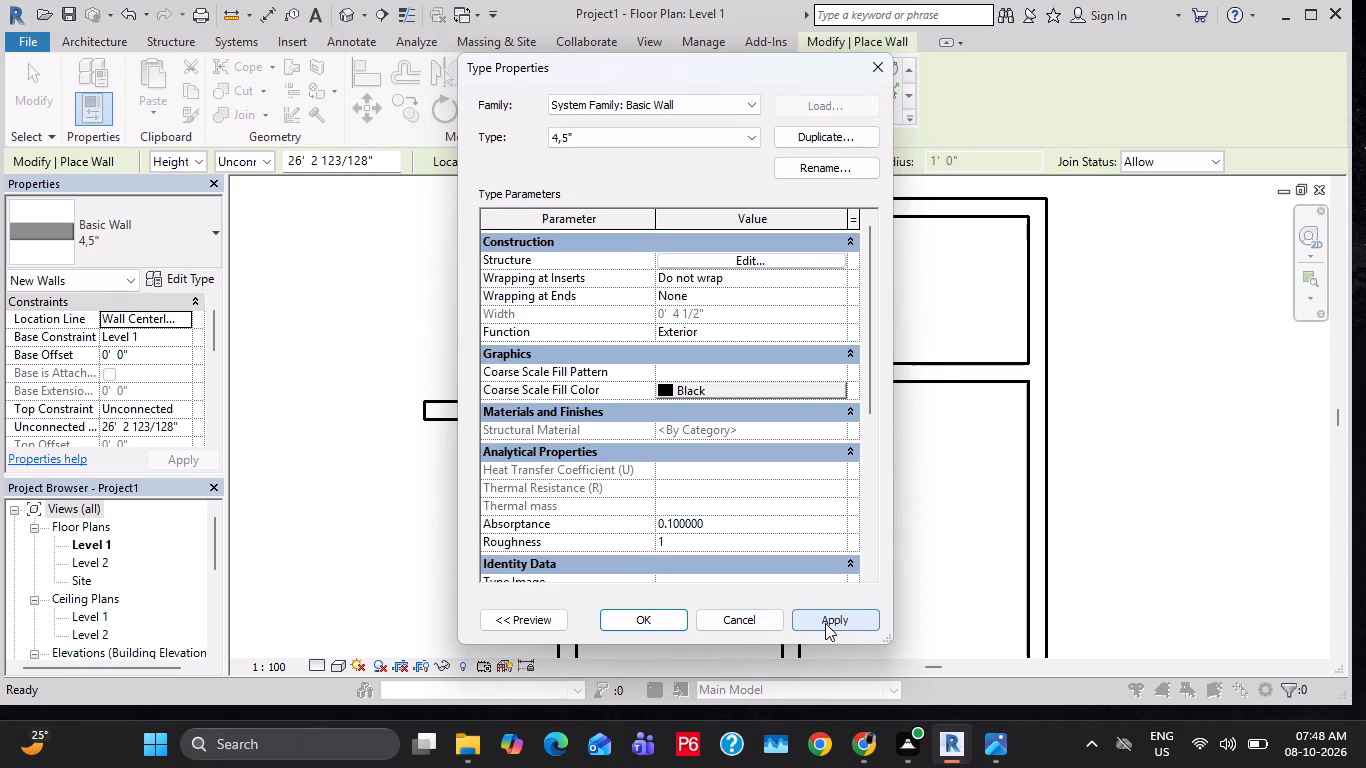
{"action": "left_click", "coordinate": [657, 628]}
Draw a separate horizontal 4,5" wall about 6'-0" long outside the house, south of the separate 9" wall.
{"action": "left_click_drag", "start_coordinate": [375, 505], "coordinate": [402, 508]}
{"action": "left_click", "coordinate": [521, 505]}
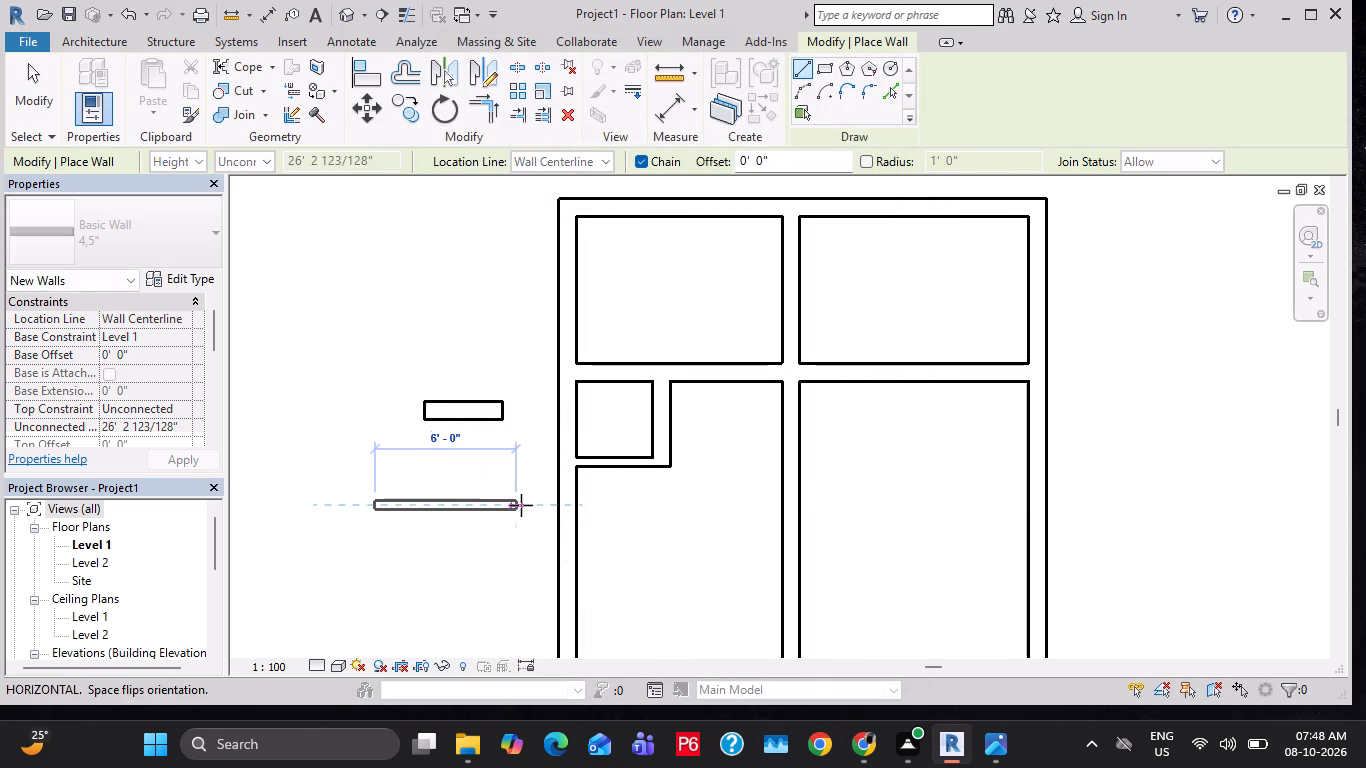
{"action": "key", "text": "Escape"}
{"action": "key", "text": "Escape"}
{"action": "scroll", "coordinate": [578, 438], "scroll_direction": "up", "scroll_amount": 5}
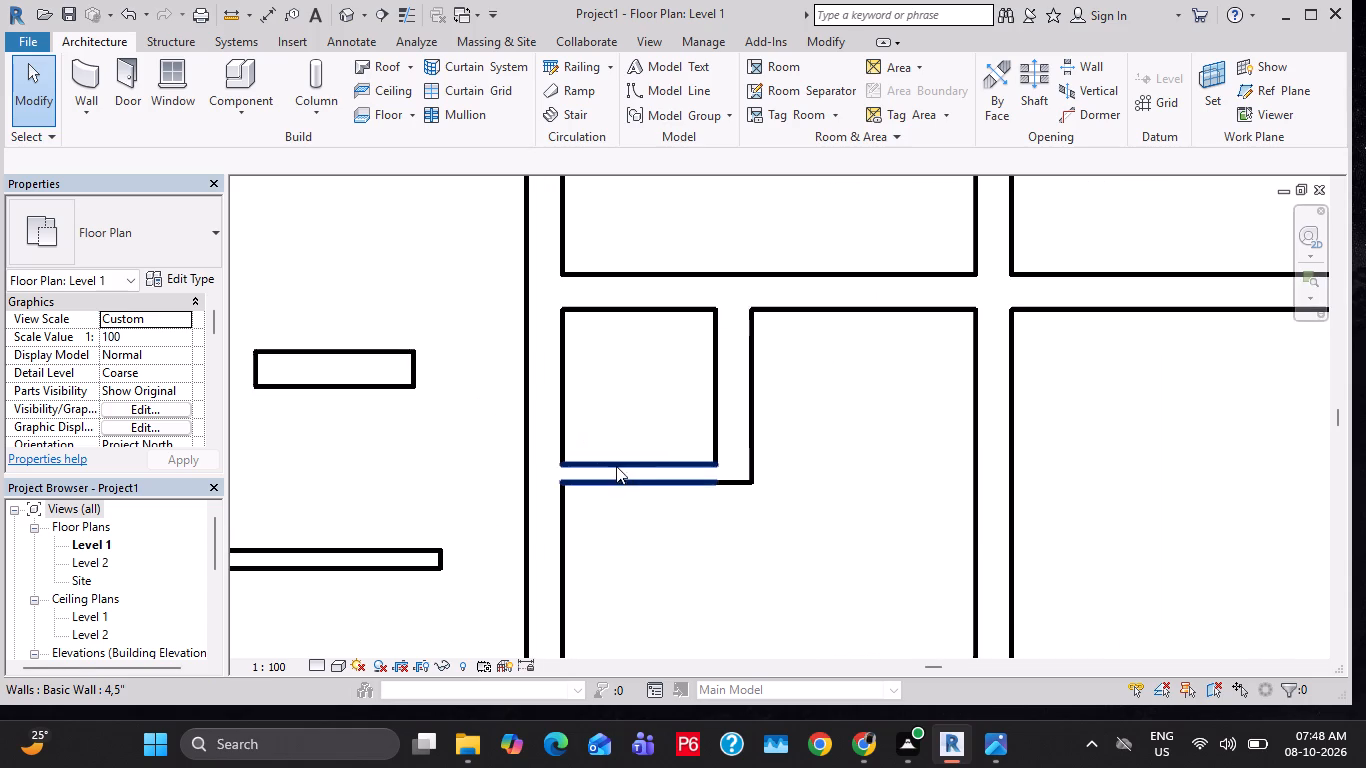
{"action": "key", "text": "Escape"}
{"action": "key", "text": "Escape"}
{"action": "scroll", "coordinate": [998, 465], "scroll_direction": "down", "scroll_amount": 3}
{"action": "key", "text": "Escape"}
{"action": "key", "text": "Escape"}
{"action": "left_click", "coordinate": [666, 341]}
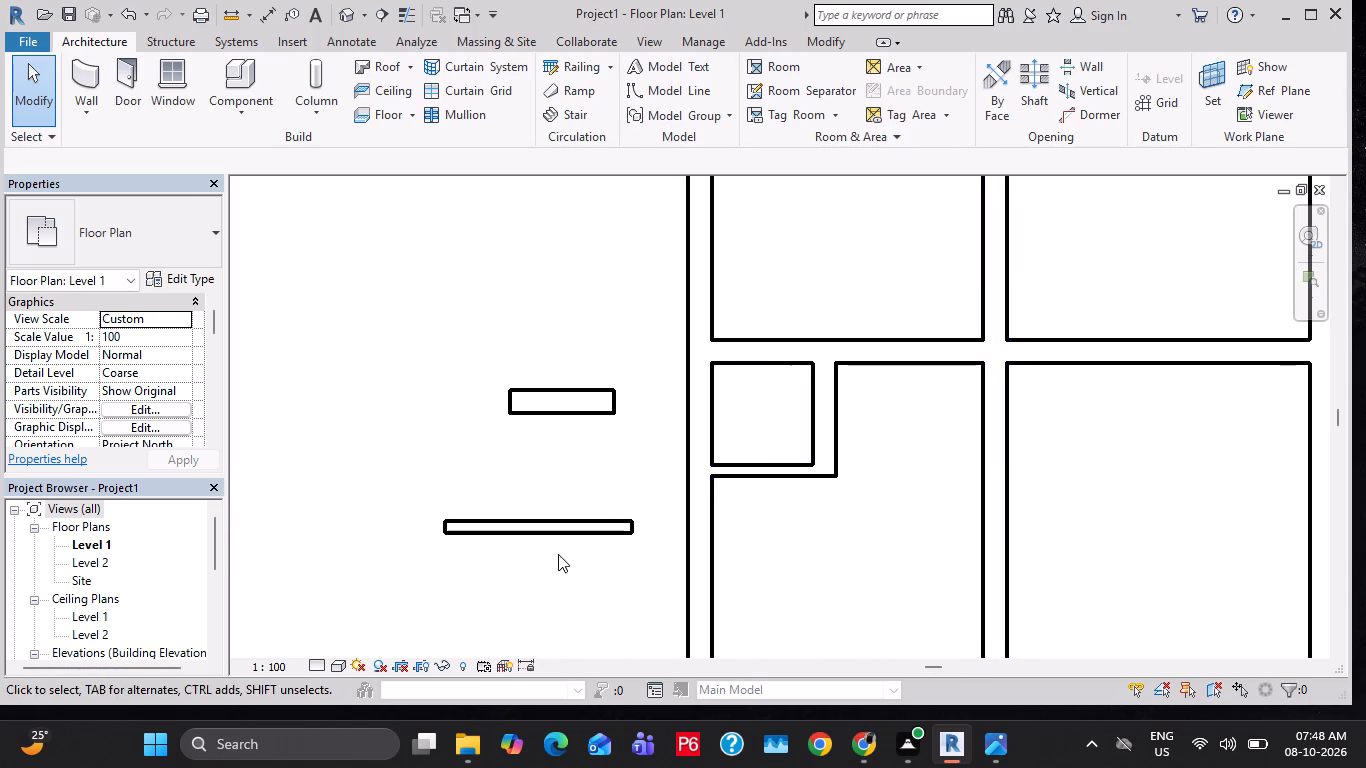
Delete the two separate horizontal walls outside the house, west of the toilet.
{"action": "left_click", "coordinate": [563, 539]}
{"action": "key", "text": "Delete"}
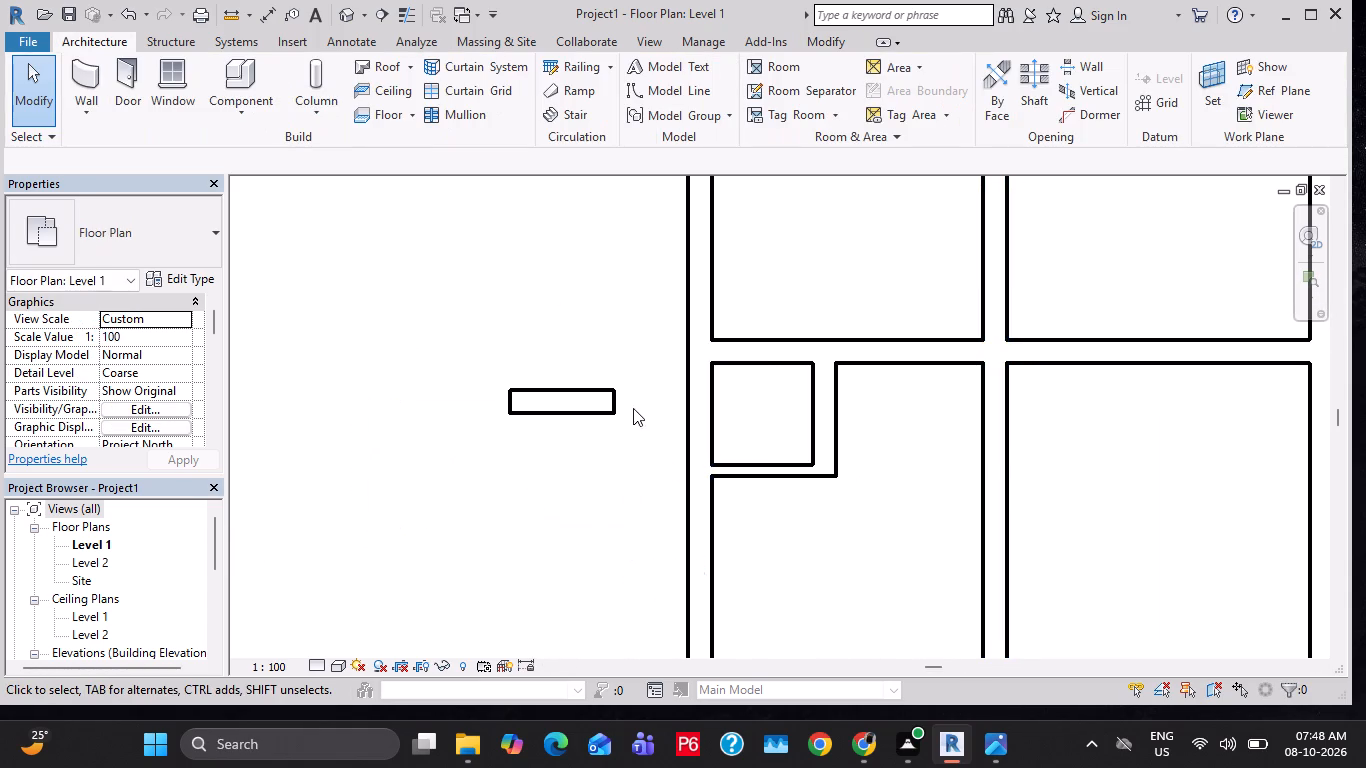
{"action": "left_click", "coordinate": [623, 424]}
{"action": "left_click", "coordinate": [598, 409]}
{"action": "key", "text": "Delete"}
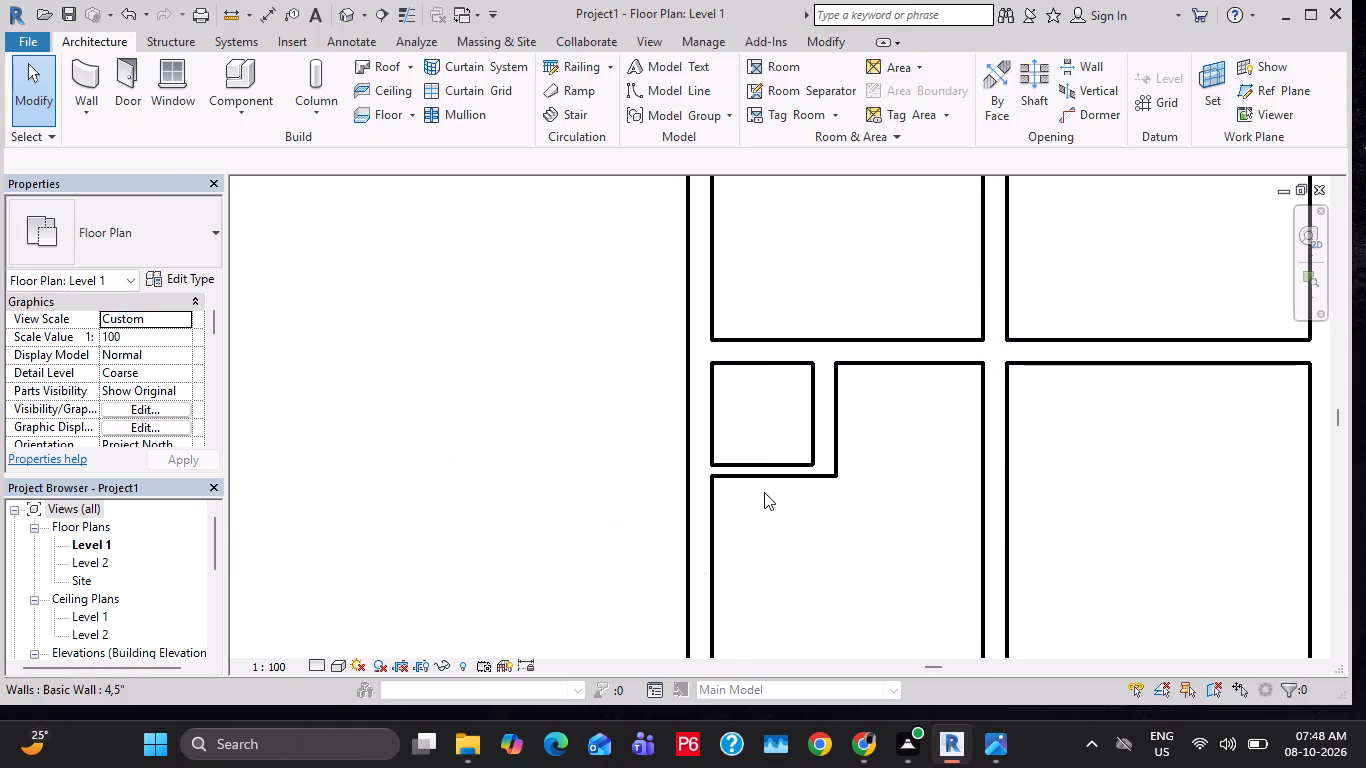
Match the toilet's east wall to the 4,5" type of the toilet's south wall.
{"action": "type", "text": "MA"}
{"action": "left_click", "coordinate": [780, 474]}
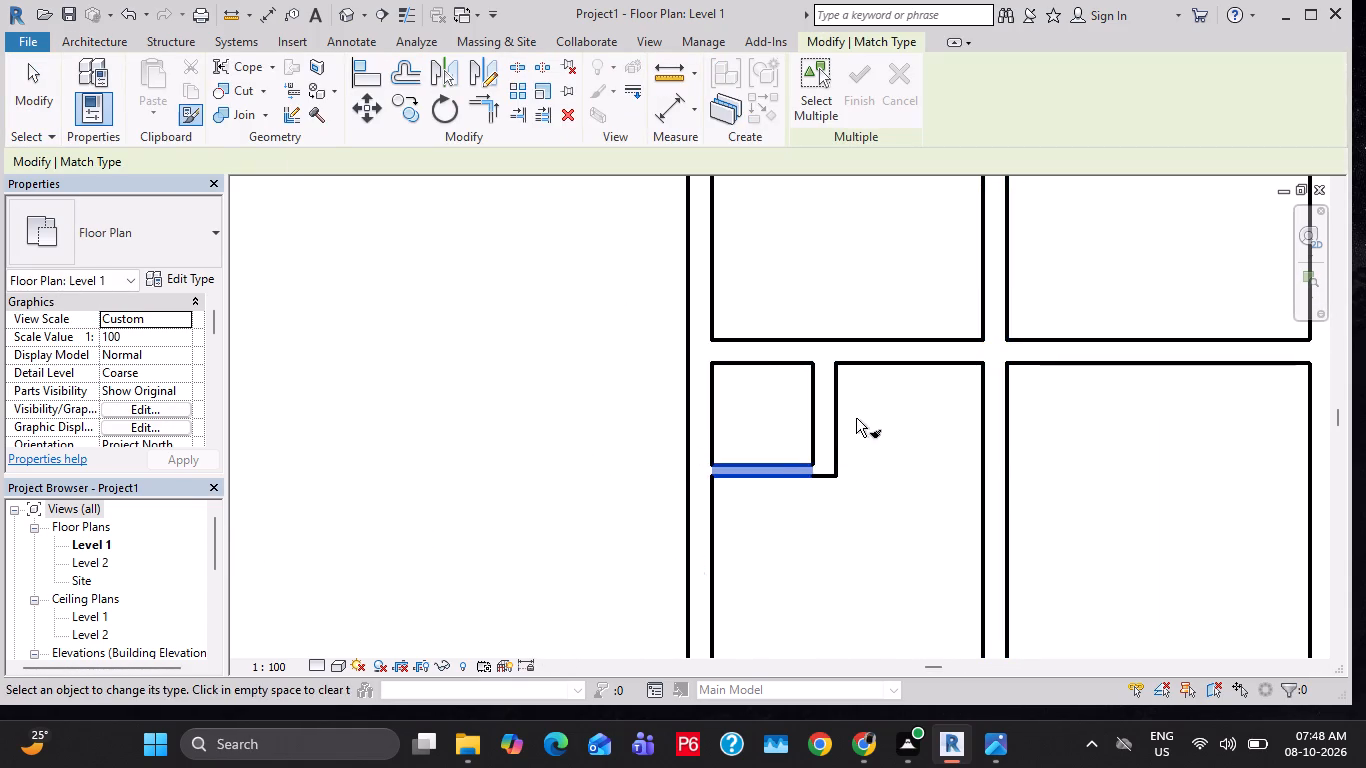
{"action": "left_click", "coordinate": [836, 432]}
{"action": "key", "text": "Escape"}
{"action": "key", "text": "Escape"}
{"action": "middle_click_drag", "start_coordinate": [886, 451], "coordinate": [750, 489]}
{"action": "scroll", "coordinate": [763, 423], "scroll_direction": "down", "scroll_amount": 1}
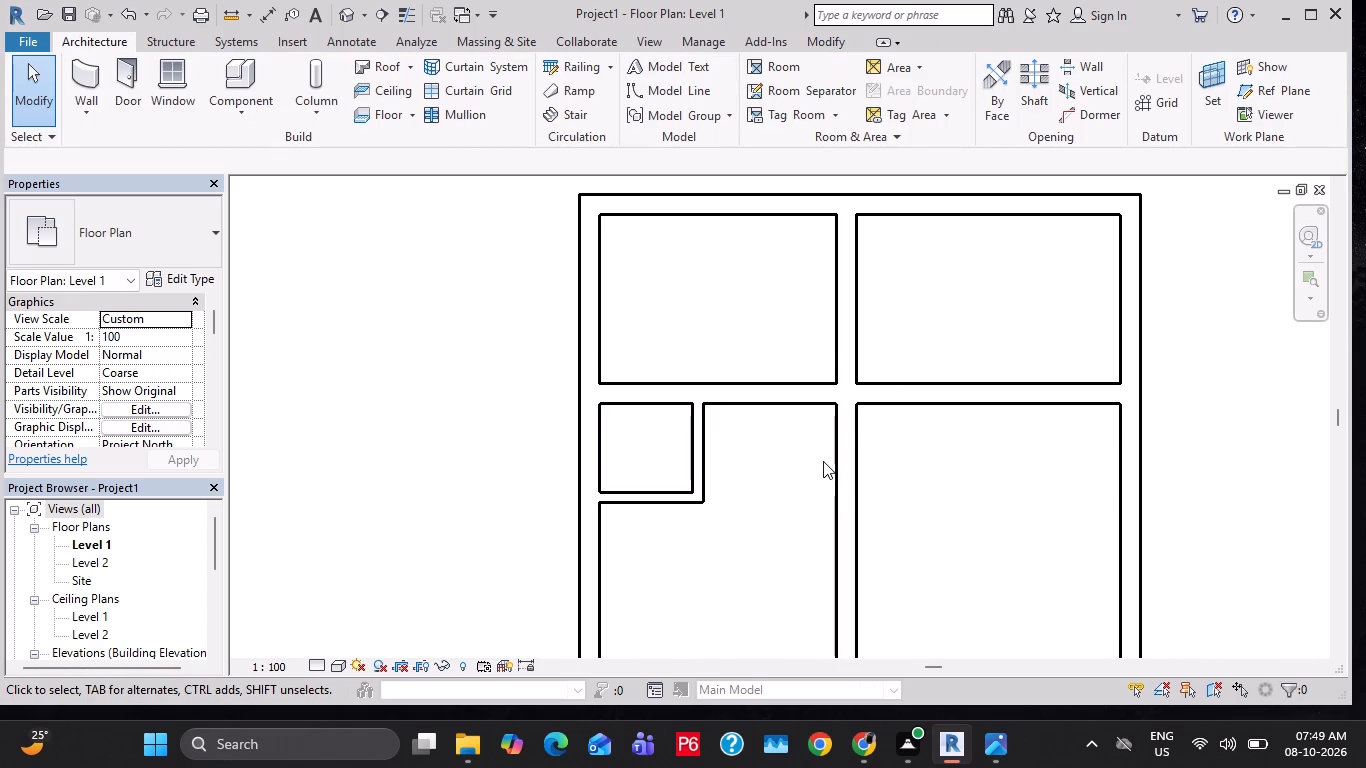
Examine the reference house plan image in Photos and compare its toilet and kitchen walls with the Level 1 model.
{"action": "left_click", "coordinate": [987, 731]}
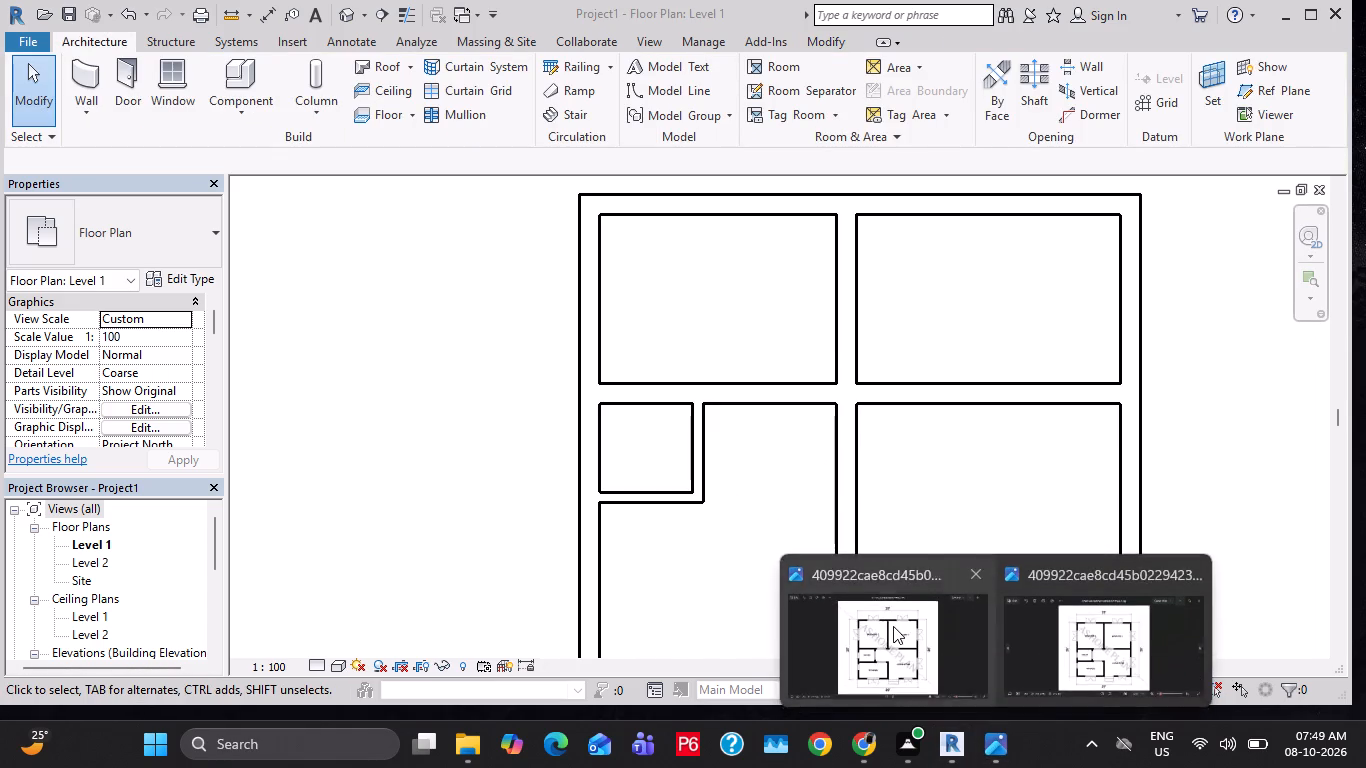
{"action": "left_click", "coordinate": [893, 626]}
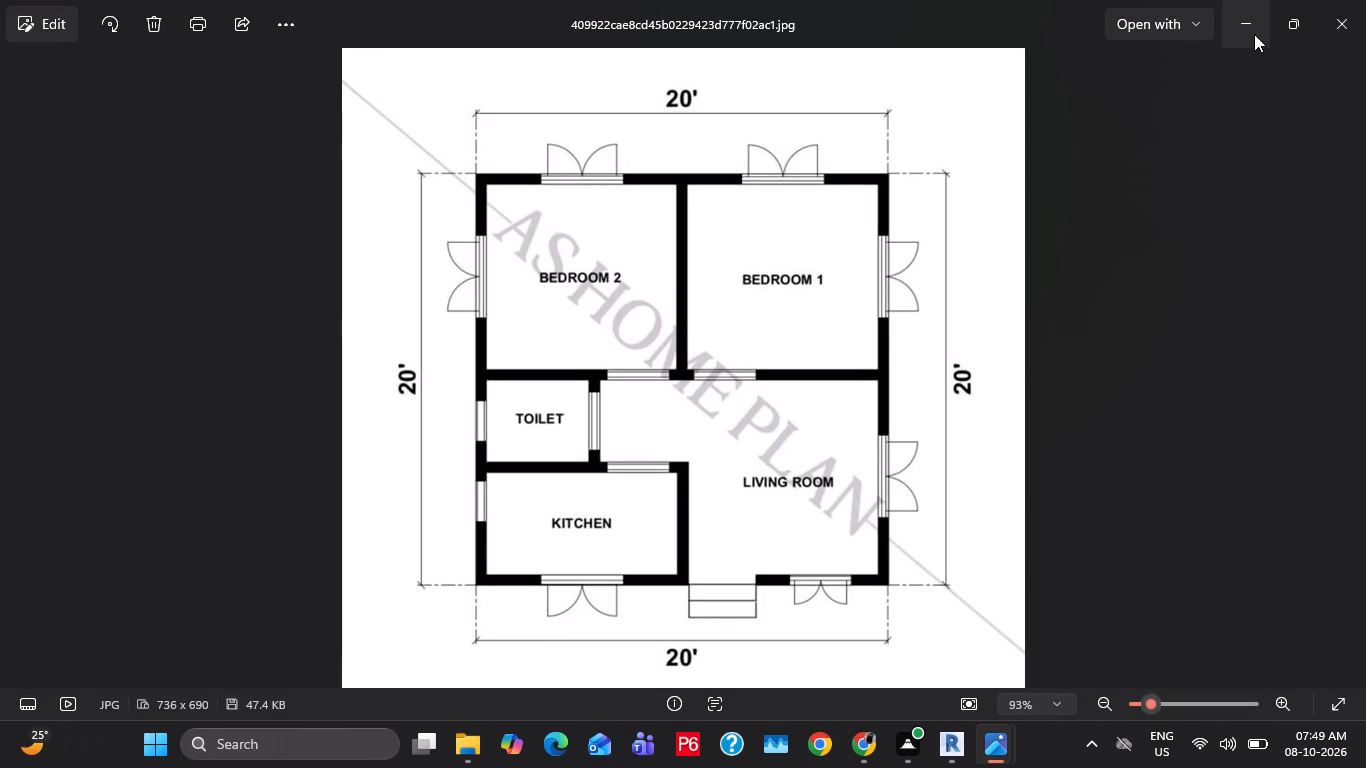
{"action": "left_click", "coordinate": [1255, 34]}
{"action": "middle_click_drag", "start_coordinate": [854, 477], "coordinate": [871, 345]}
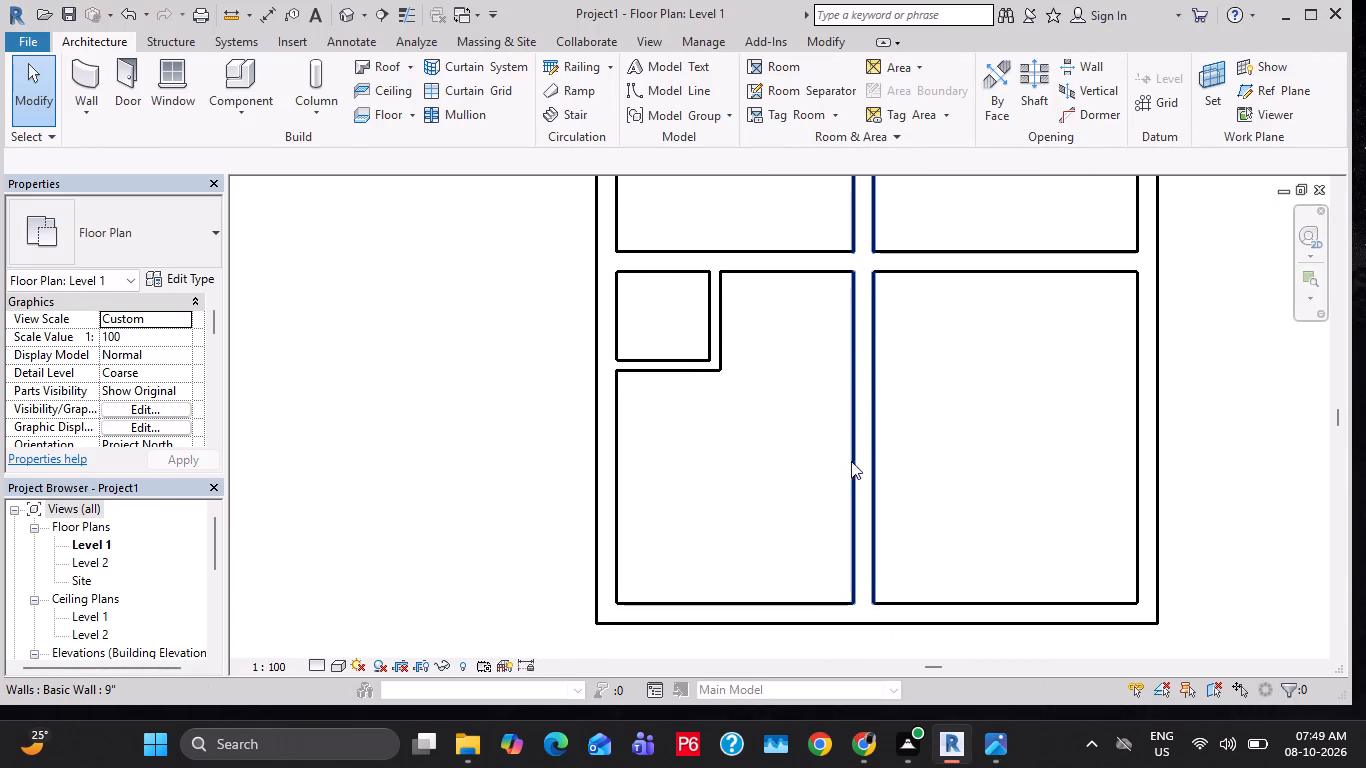
{"action": "left_click", "coordinate": [1016, 741]}
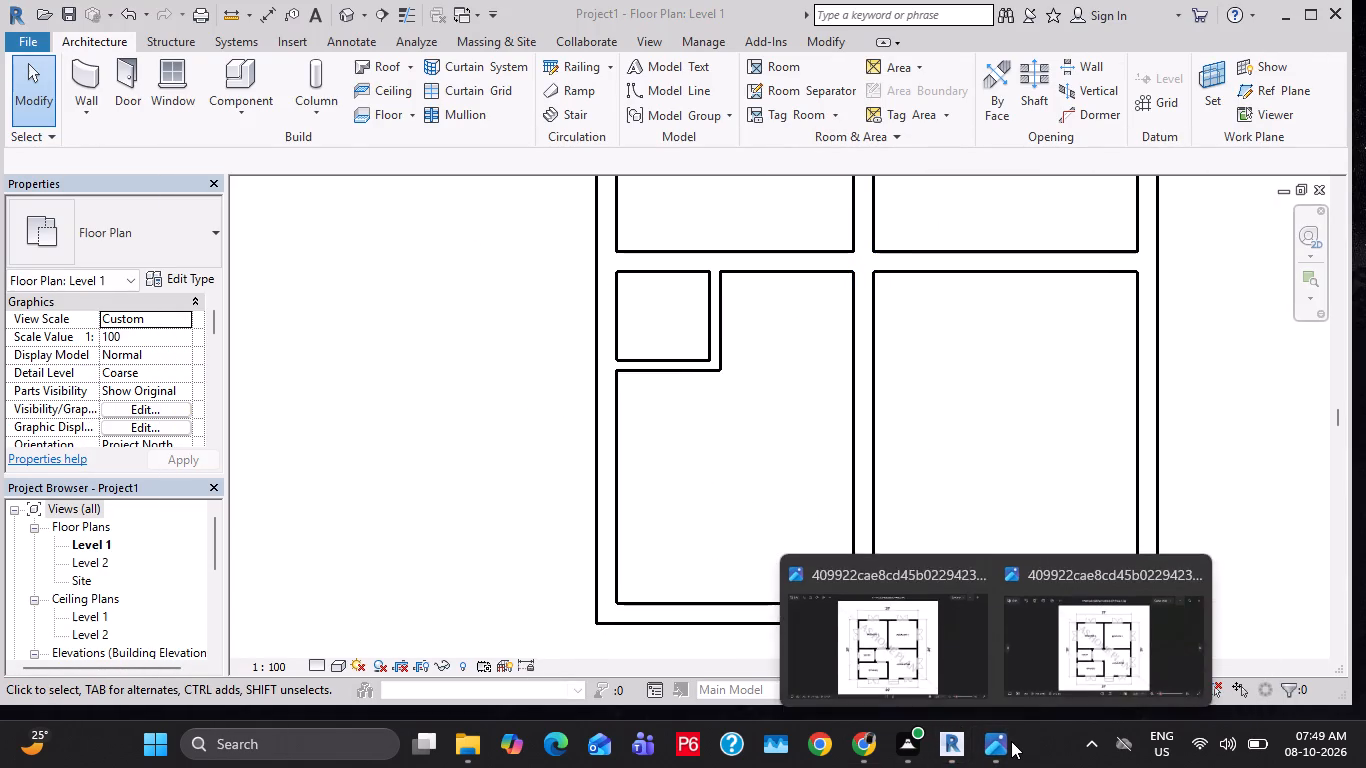
{"action": "left_click", "coordinate": [852, 647]}
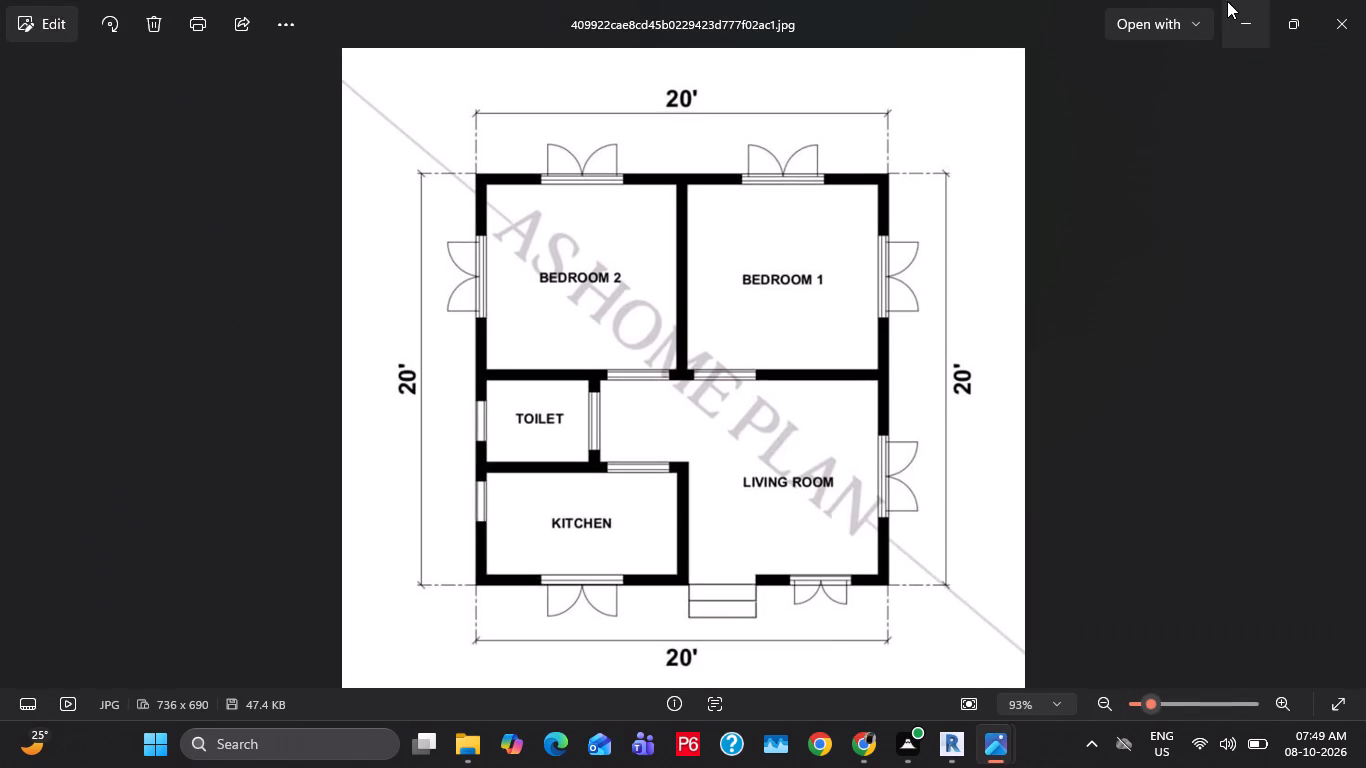
{"action": "left_click", "coordinate": [1231, 1]}
{"action": "middle_click_drag", "start_coordinate": [663, 382], "coordinate": [724, 388]}
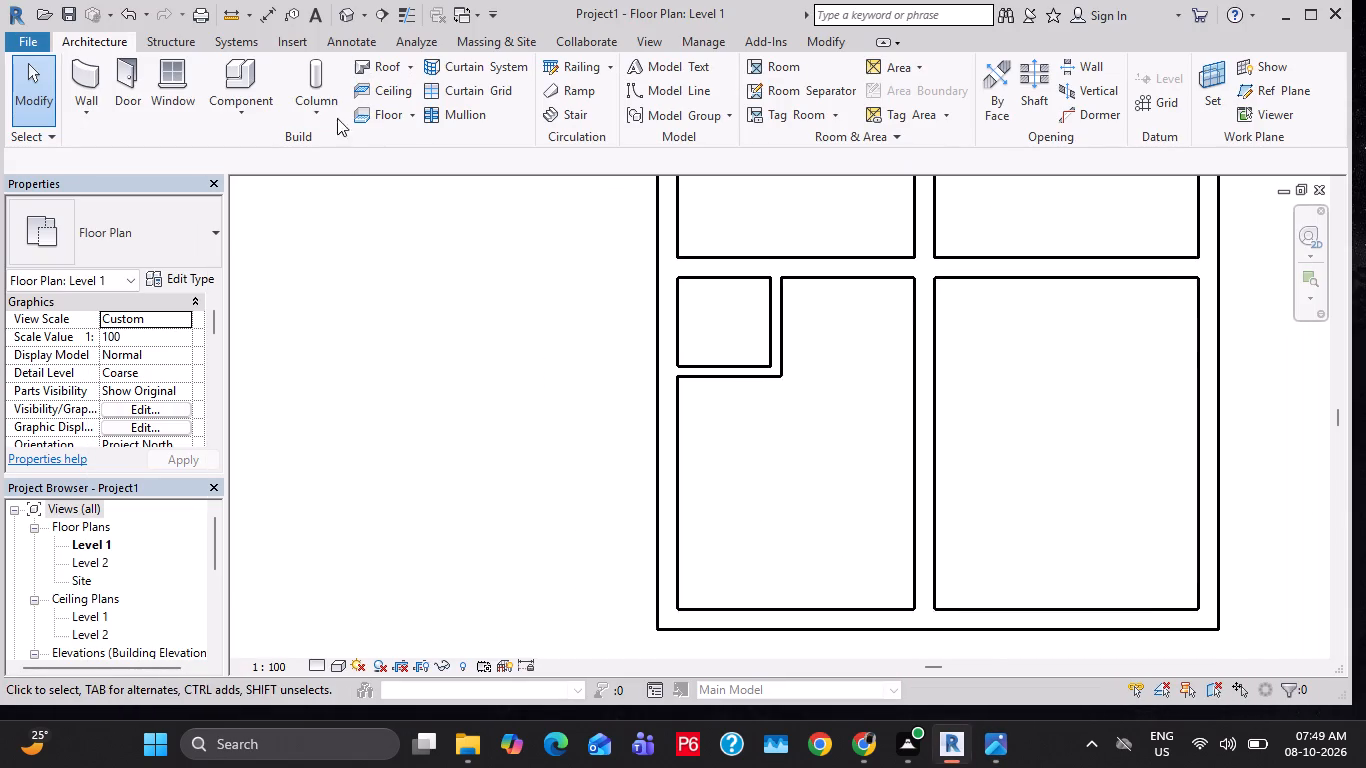
{"action": "middle_click_drag", "start_coordinate": [696, 298], "coordinate": [678, 385]}
{"action": "middle_click_drag", "start_coordinate": [787, 371], "coordinate": [787, 358]}
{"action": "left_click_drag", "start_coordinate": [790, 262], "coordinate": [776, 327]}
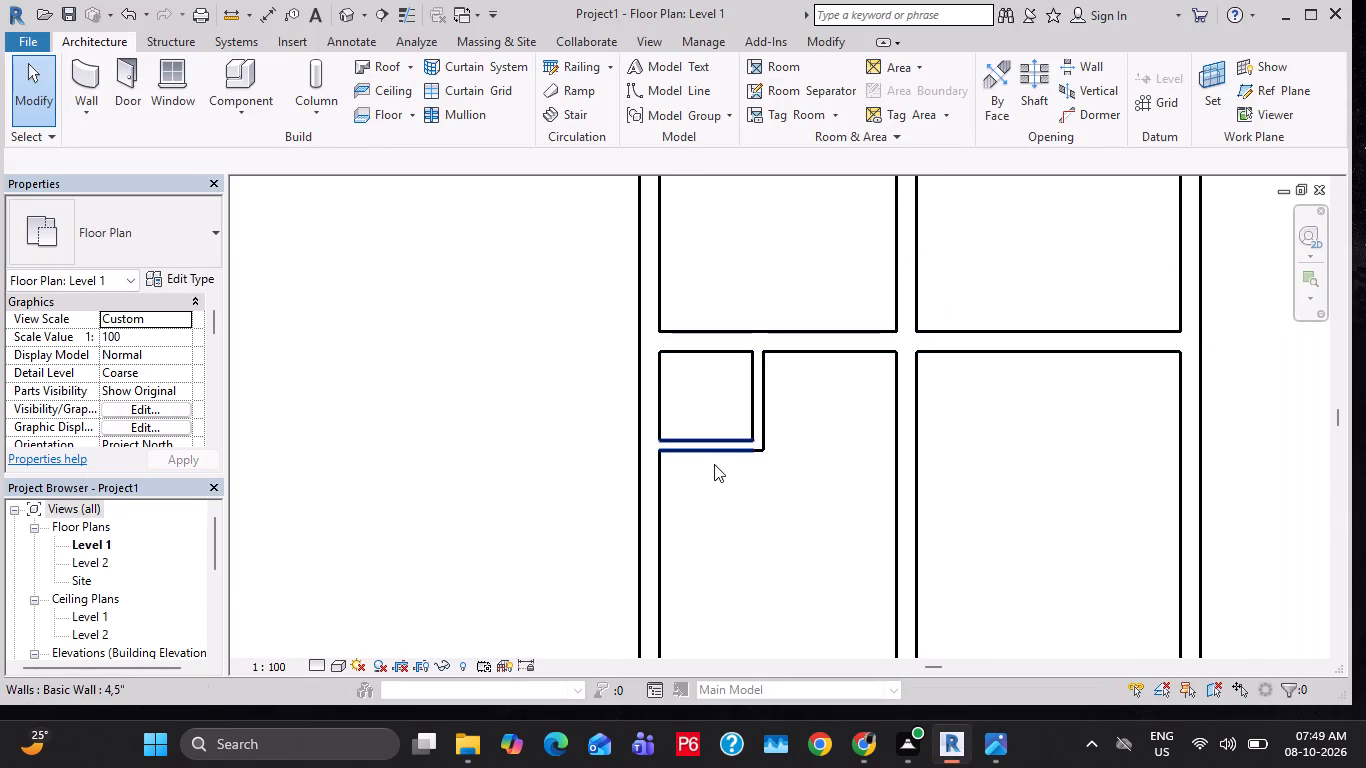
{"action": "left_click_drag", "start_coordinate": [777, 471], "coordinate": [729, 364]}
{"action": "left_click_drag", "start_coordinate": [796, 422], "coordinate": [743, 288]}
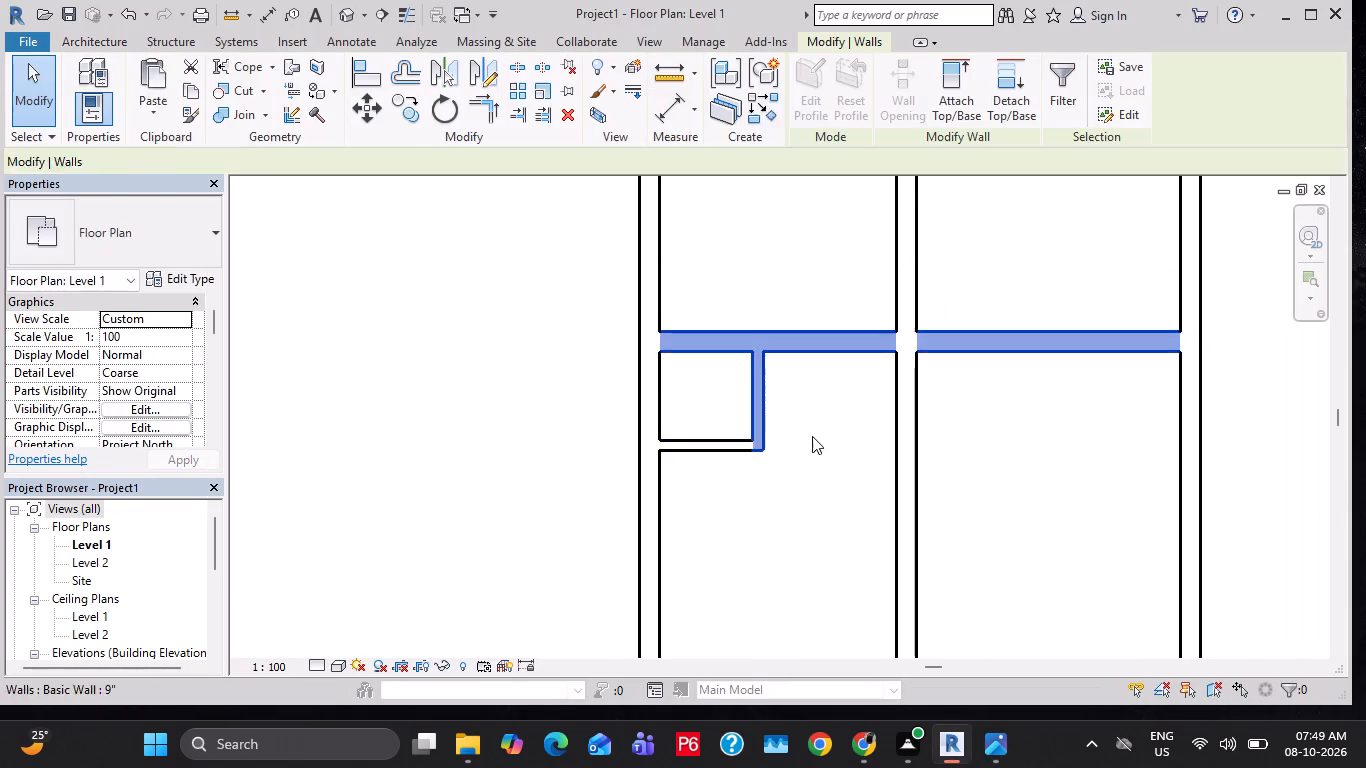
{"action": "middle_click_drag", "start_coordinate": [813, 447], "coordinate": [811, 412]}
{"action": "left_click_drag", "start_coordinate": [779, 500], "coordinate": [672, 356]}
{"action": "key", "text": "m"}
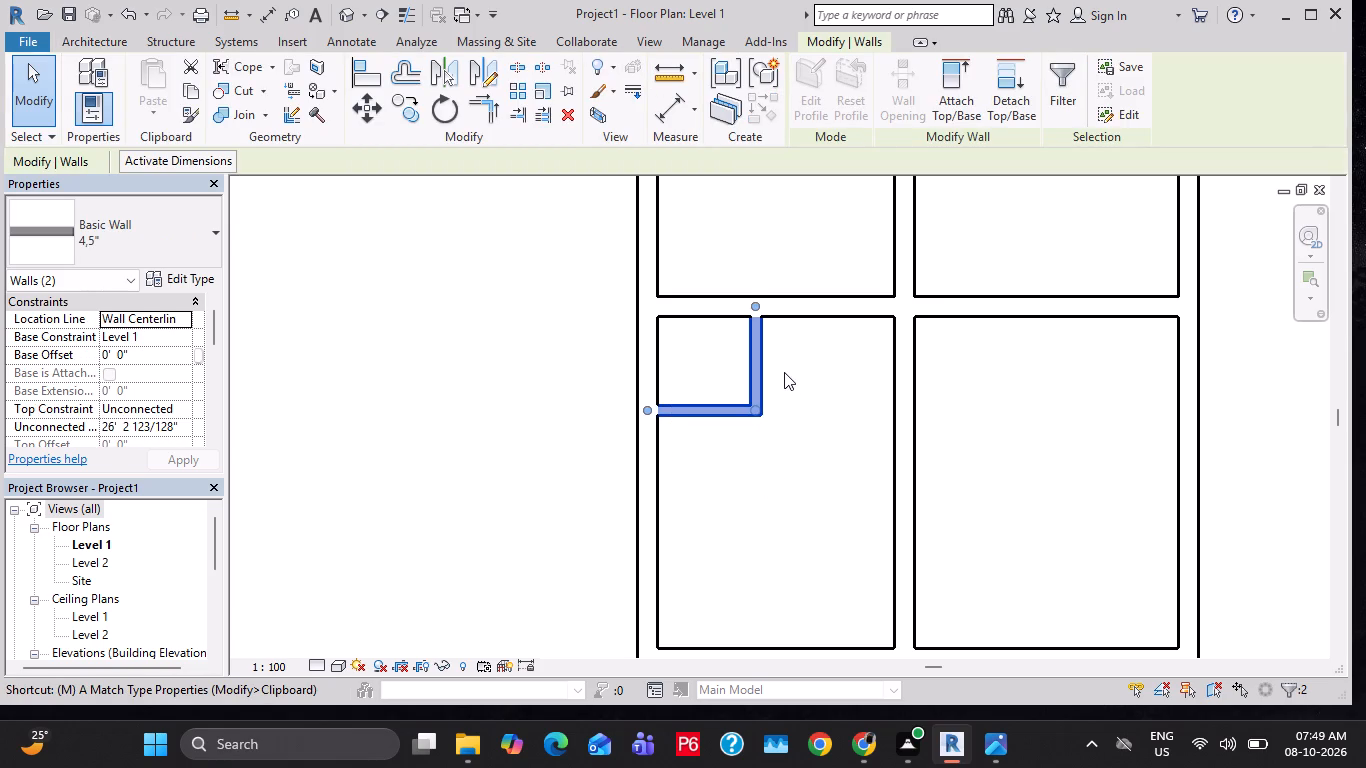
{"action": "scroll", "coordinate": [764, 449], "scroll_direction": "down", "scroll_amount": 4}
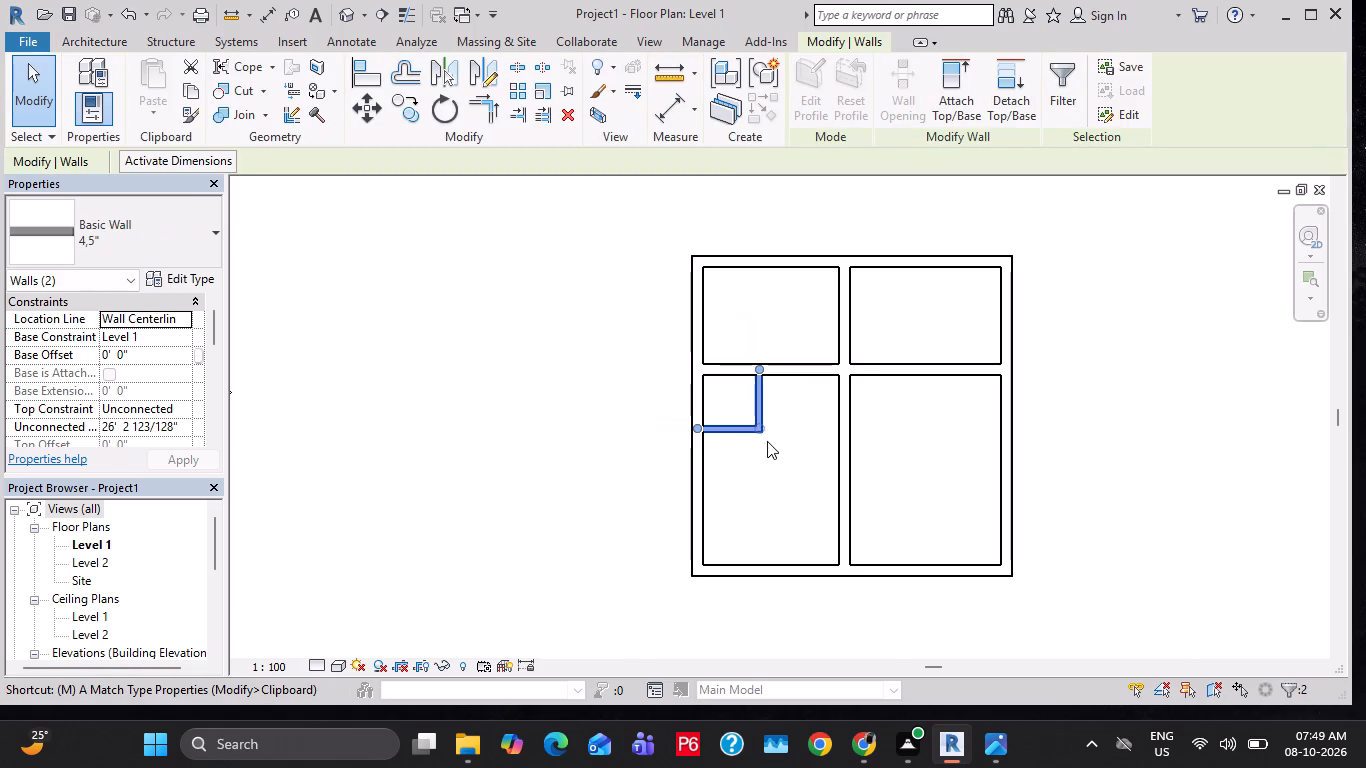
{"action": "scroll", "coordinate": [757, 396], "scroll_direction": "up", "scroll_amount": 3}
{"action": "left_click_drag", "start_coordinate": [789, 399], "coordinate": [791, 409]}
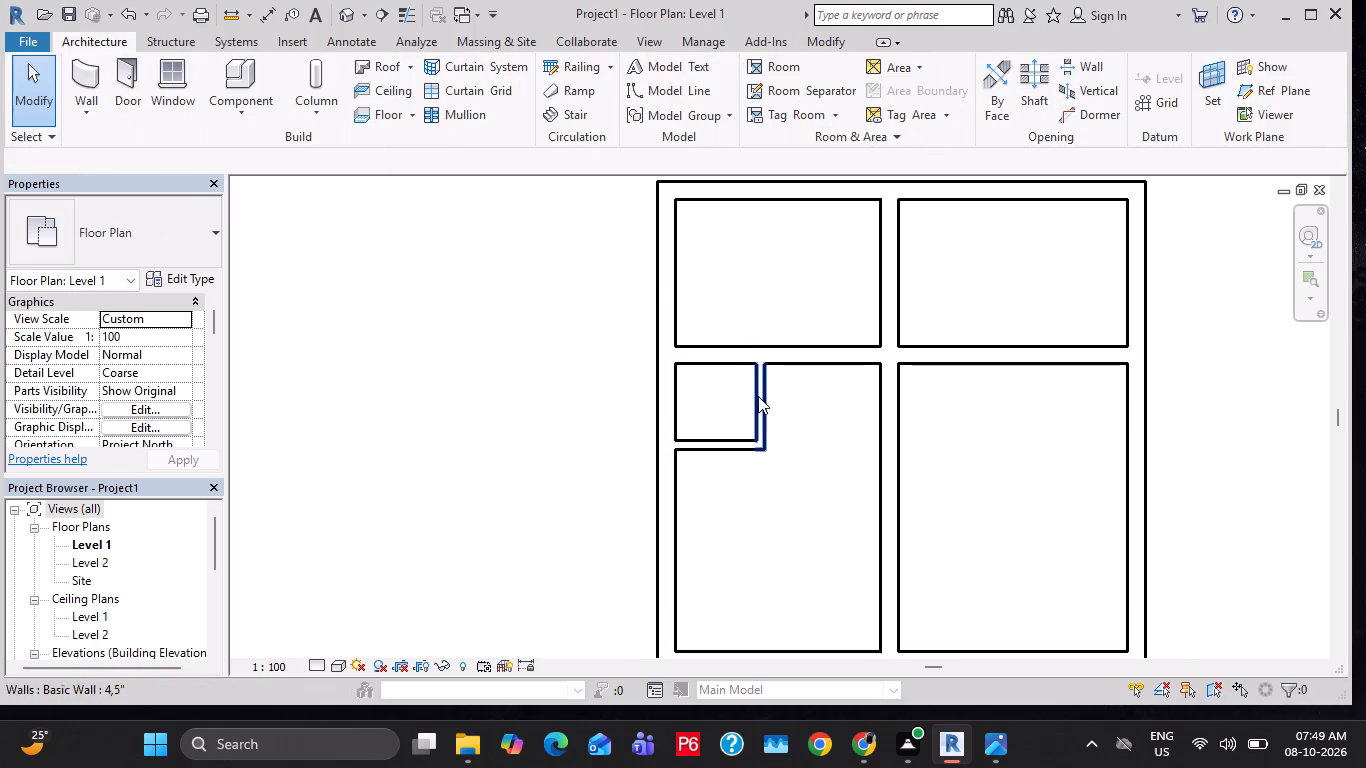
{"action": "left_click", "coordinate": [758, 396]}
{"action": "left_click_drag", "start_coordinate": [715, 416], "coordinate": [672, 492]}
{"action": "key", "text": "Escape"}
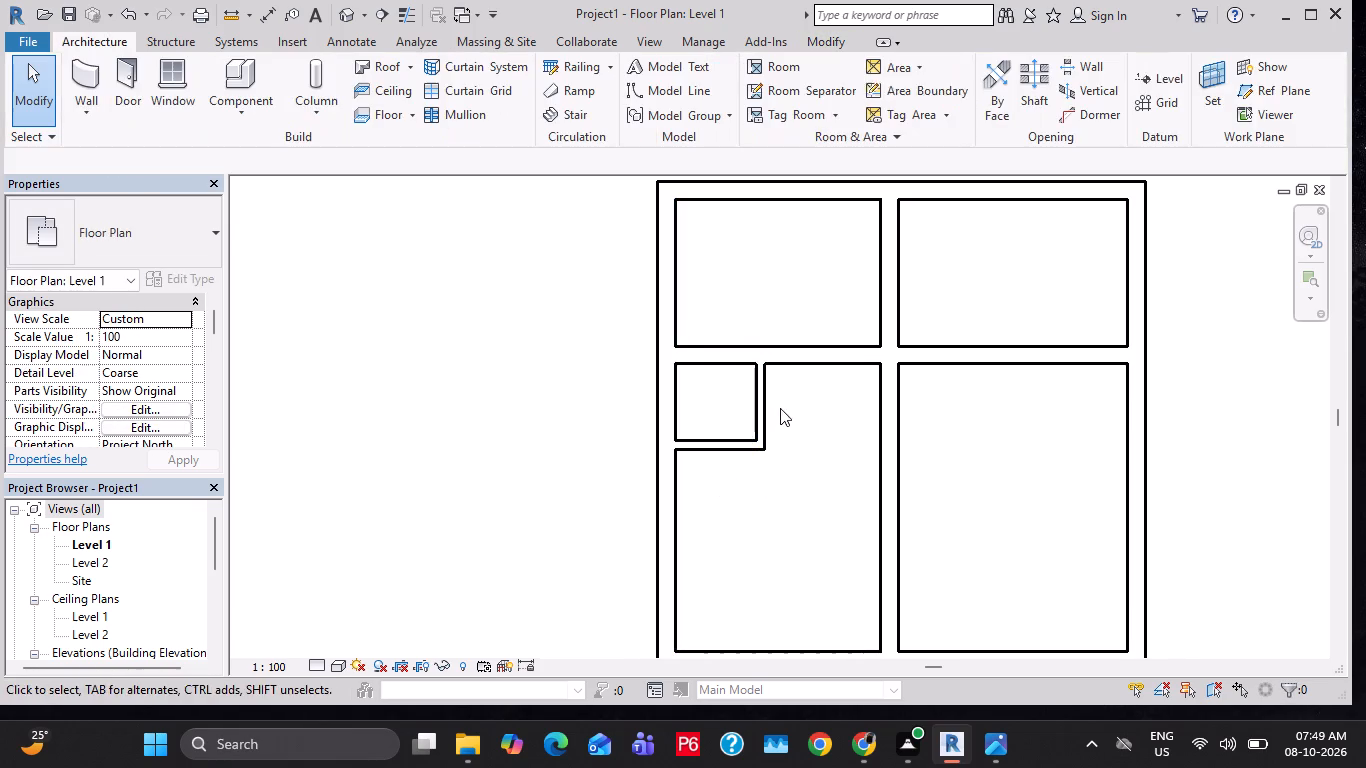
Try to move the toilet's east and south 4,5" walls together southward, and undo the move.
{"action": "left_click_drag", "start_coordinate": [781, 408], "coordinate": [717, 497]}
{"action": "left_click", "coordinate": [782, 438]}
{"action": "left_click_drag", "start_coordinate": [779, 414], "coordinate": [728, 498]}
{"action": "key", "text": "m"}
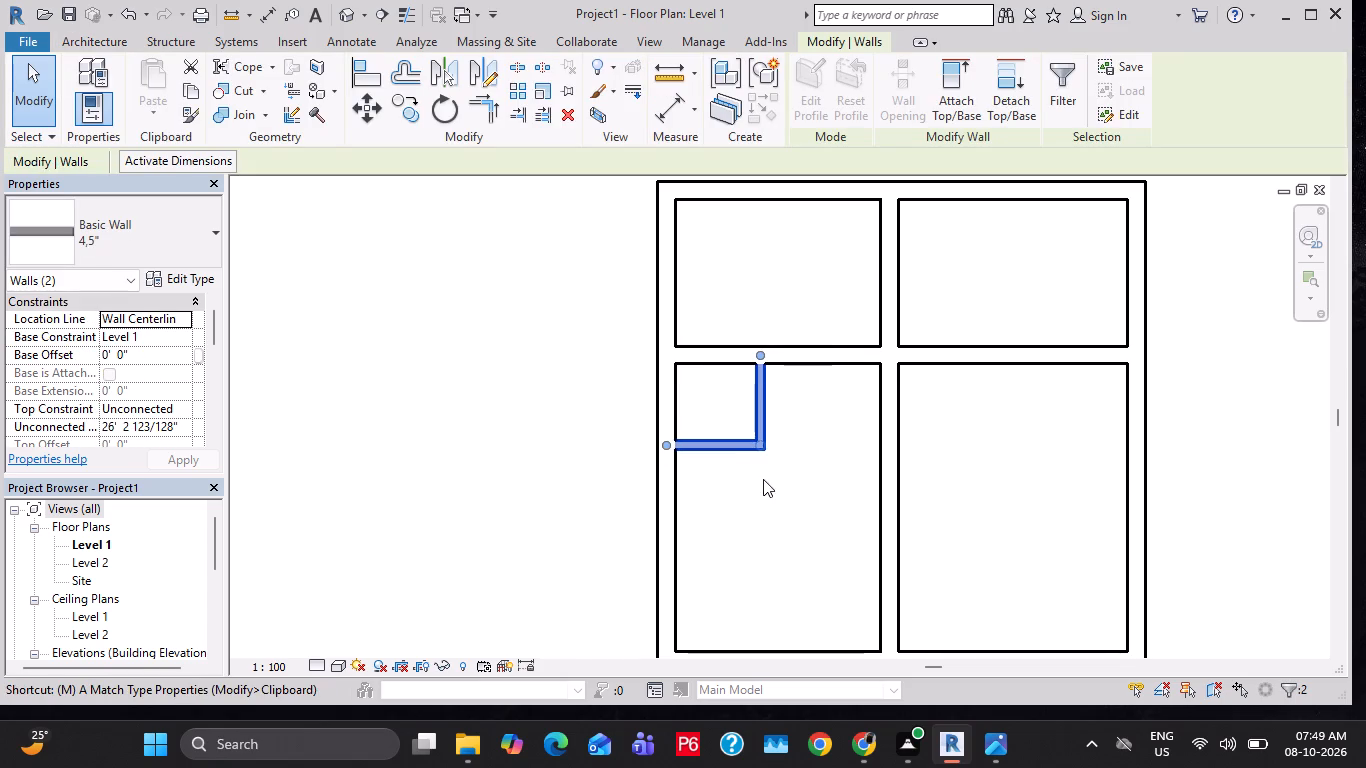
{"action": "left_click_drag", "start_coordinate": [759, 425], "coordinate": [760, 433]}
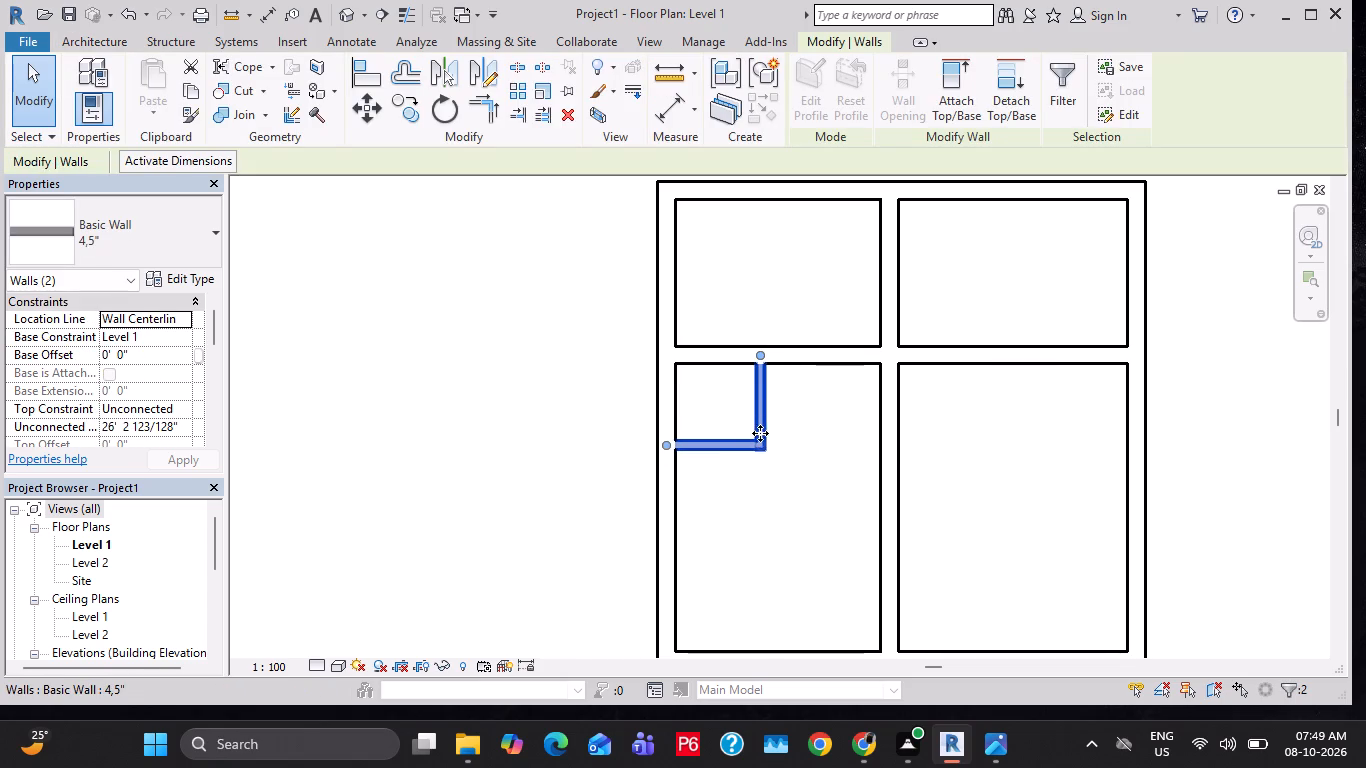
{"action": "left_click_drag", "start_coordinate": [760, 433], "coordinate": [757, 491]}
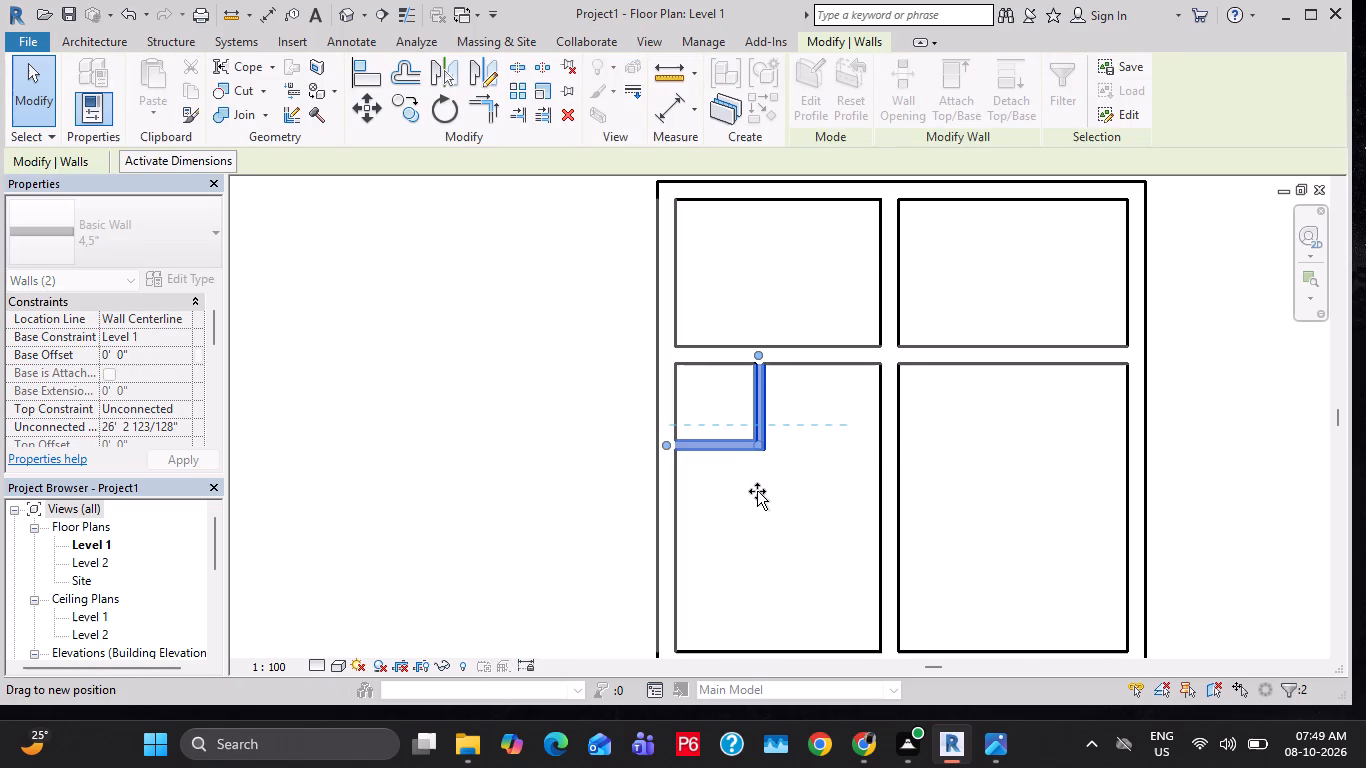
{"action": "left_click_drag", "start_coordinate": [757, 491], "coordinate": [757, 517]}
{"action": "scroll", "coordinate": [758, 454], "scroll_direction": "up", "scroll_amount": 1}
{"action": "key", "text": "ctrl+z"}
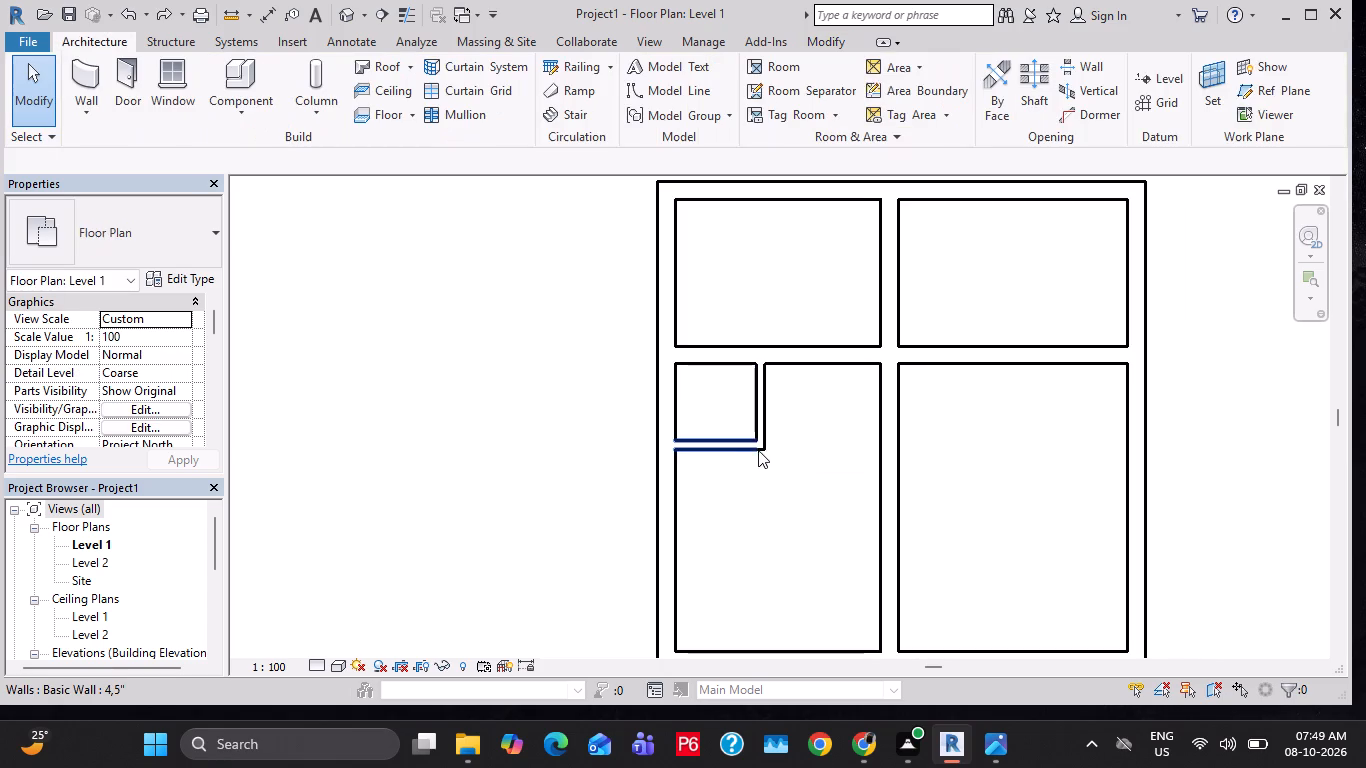
Move the toilet's two 4,5" walls together southward to enlarge the toilet toward the kitchen.
{"action": "left_click_drag", "start_coordinate": [778, 413], "coordinate": [737, 491]}
{"action": "scroll", "coordinate": [757, 473], "scroll_direction": "up", "scroll_amount": 7}
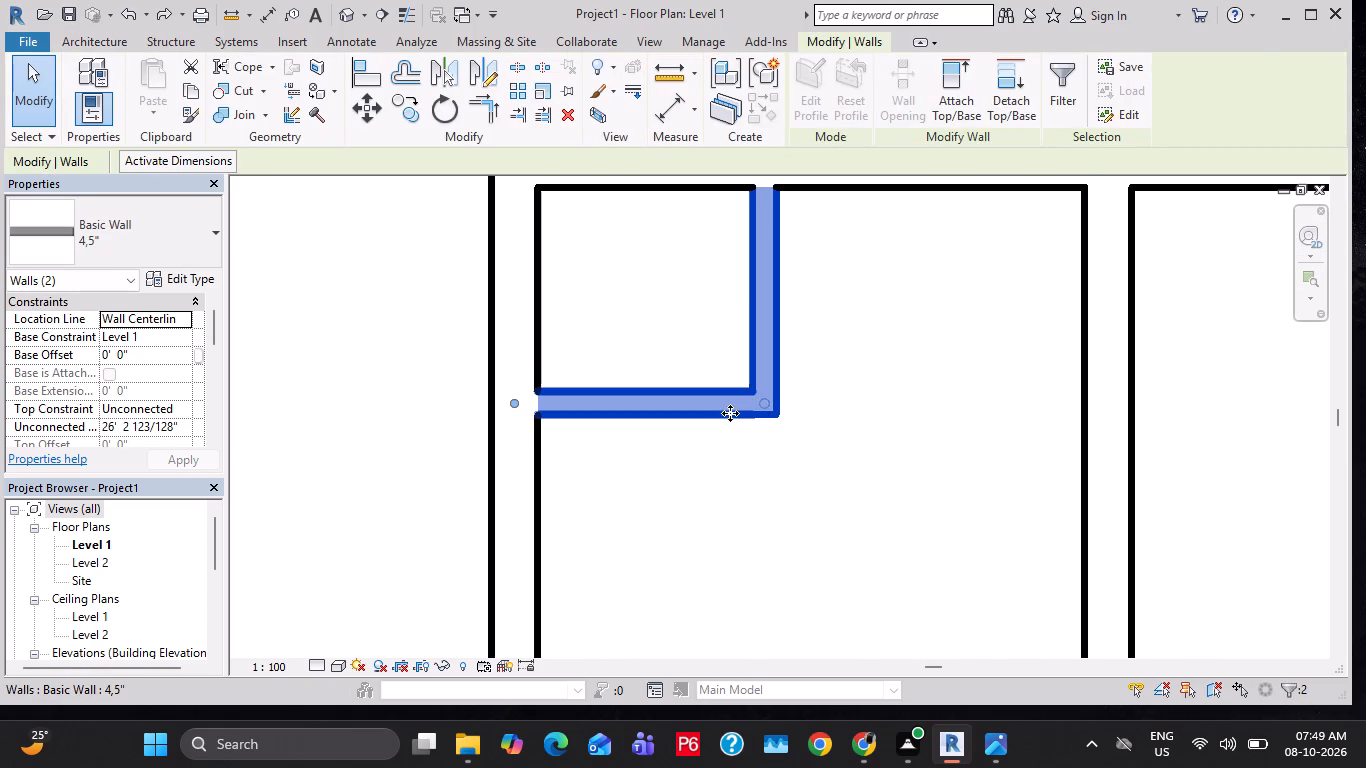
{"action": "left_click_drag", "start_coordinate": [730, 413], "coordinate": [725, 551]}
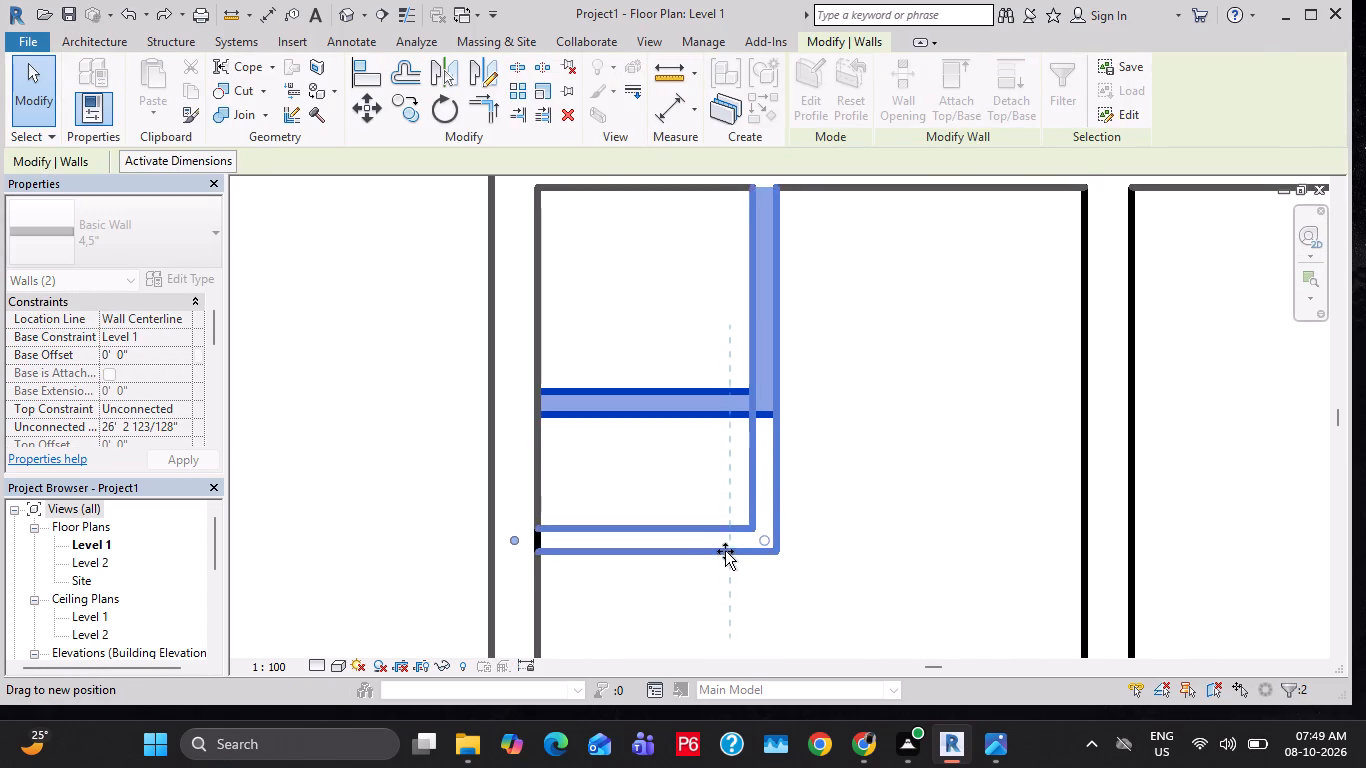
{"action": "left_click_drag", "start_coordinate": [725, 551], "coordinate": [725, 564]}
{"action": "scroll", "coordinate": [825, 433], "scroll_direction": "down", "scroll_amount": 2}
{"action": "middle_click_drag", "start_coordinate": [881, 302], "coordinate": [873, 330]}
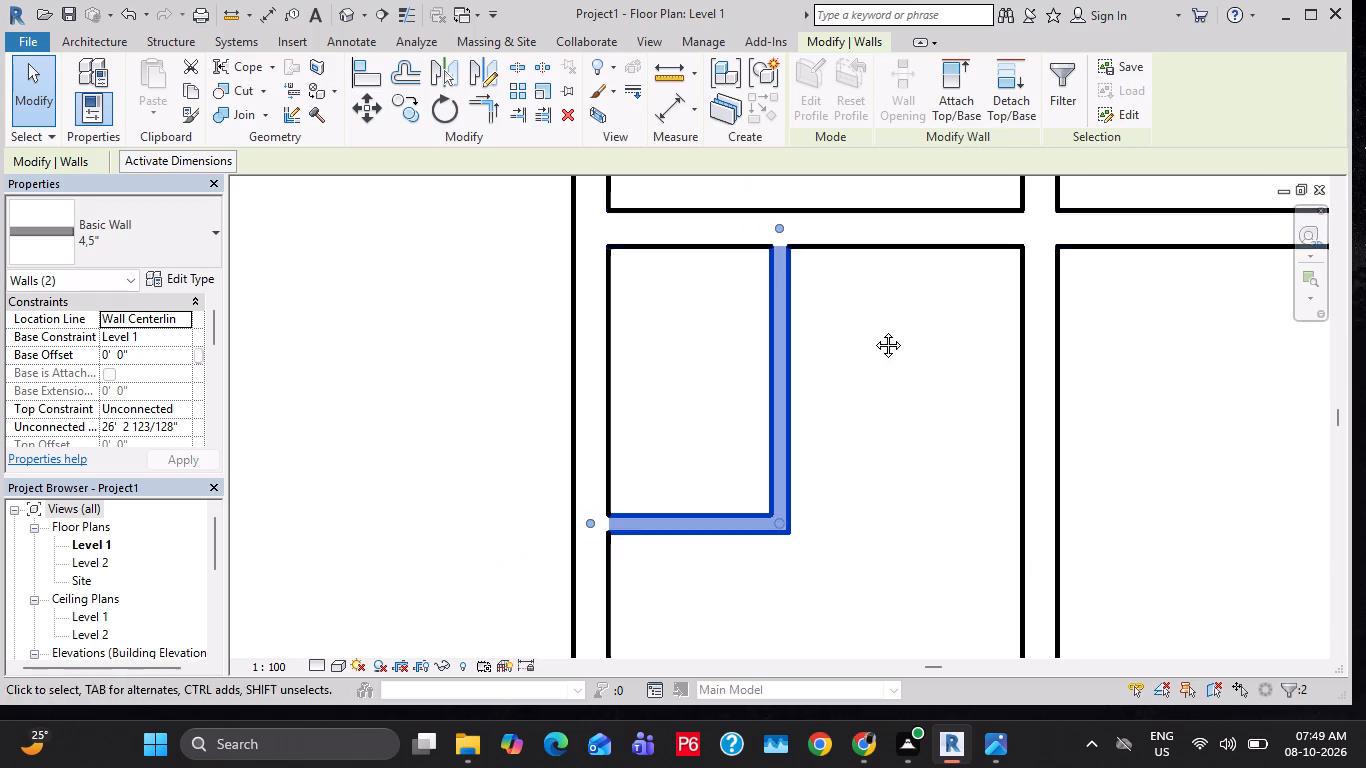
{"action": "middle_click_drag", "start_coordinate": [873, 330], "coordinate": [821, 427]}
Move the horizontal 9" wall south of the bedrooms southward, to about 4'-8" from the toilet's south wall.
{"action": "left_click_drag", "start_coordinate": [843, 280], "coordinate": [806, 419]}
{"action": "scroll", "coordinate": [896, 422], "scroll_direction": "down", "scroll_amount": 2}
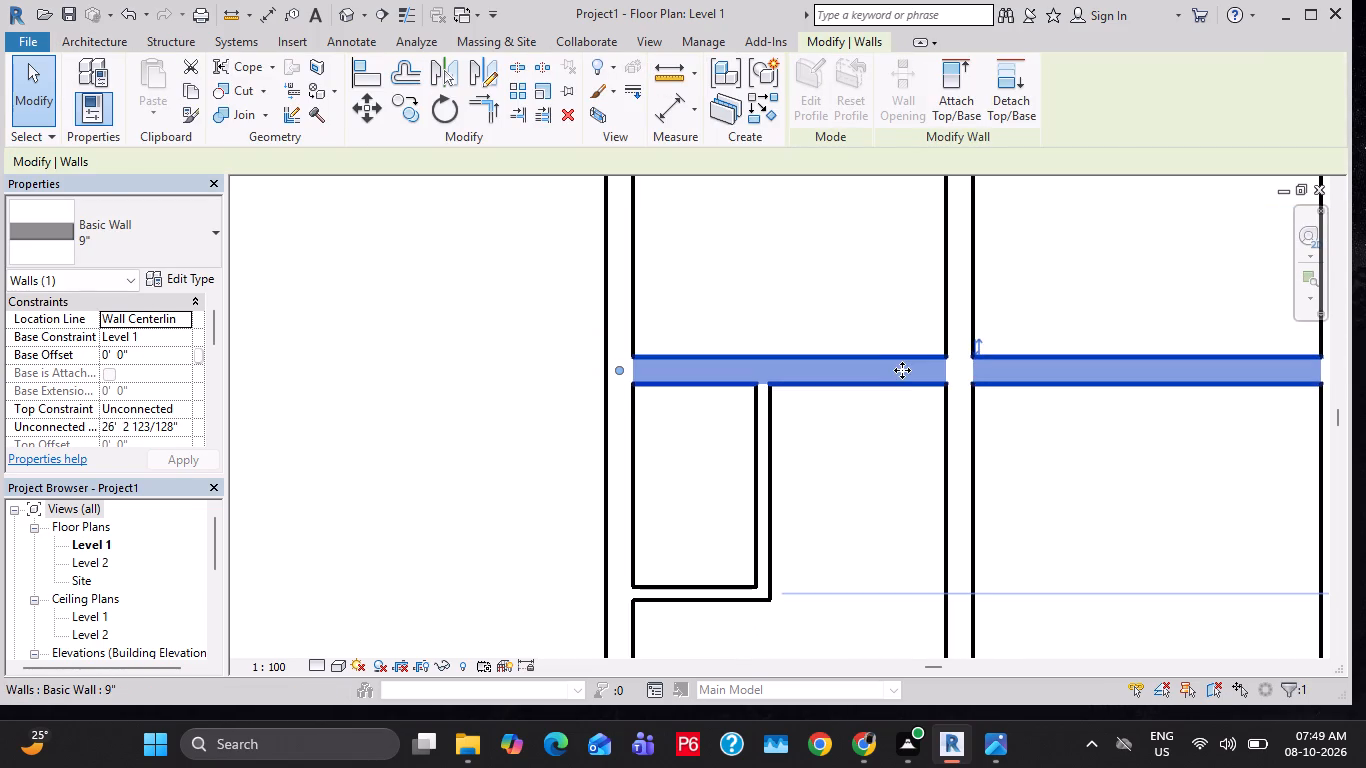
{"action": "left_click_drag", "start_coordinate": [902, 370], "coordinate": [903, 427]}
{"action": "middle_click_drag", "start_coordinate": [801, 495], "coordinate": [786, 448]}
{"action": "key", "text": "Escape"}
{"action": "key", "text": "Escape"}
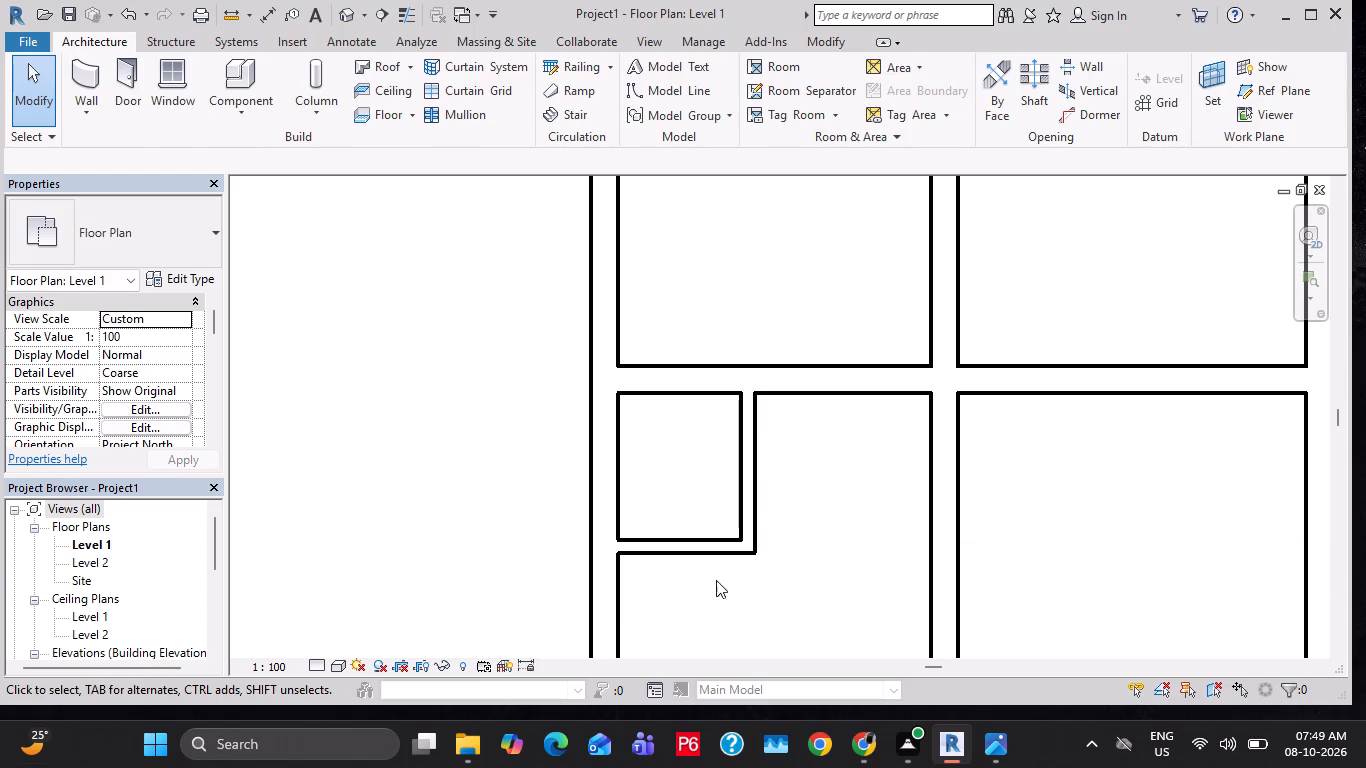
Compare the toilet and kitchen area of the Level 1 model with the reference house plan image in Photos.
{"action": "scroll", "coordinate": [704, 334], "scroll_direction": "down", "scroll_amount": 2}
{"action": "middle_click_drag", "start_coordinate": [800, 418], "coordinate": [754, 262]}
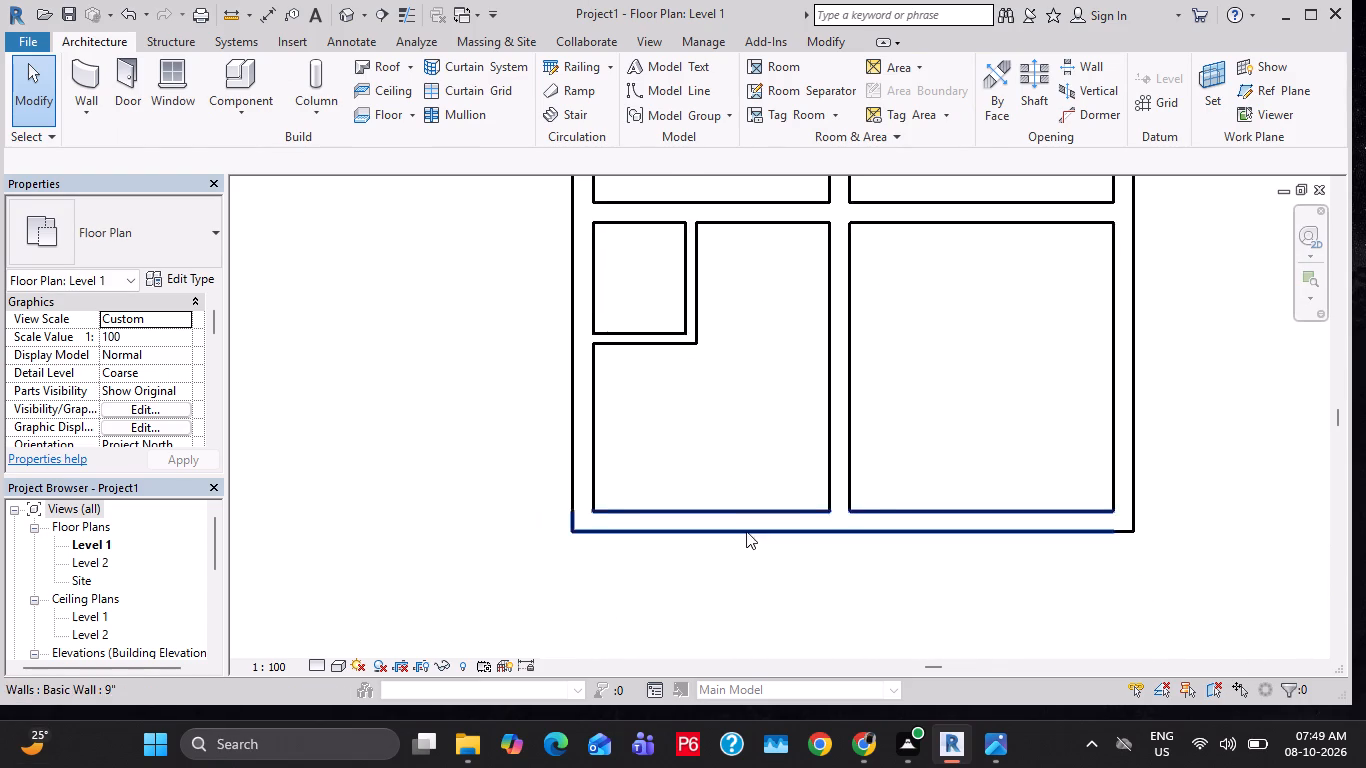
{"action": "scroll", "coordinate": [744, 531], "scroll_direction": "up", "scroll_amount": 1}
{"action": "middle_click_drag", "start_coordinate": [675, 474], "coordinate": [685, 522]}
{"action": "scroll", "coordinate": [675, 433], "scroll_direction": "up", "scroll_amount": 1}
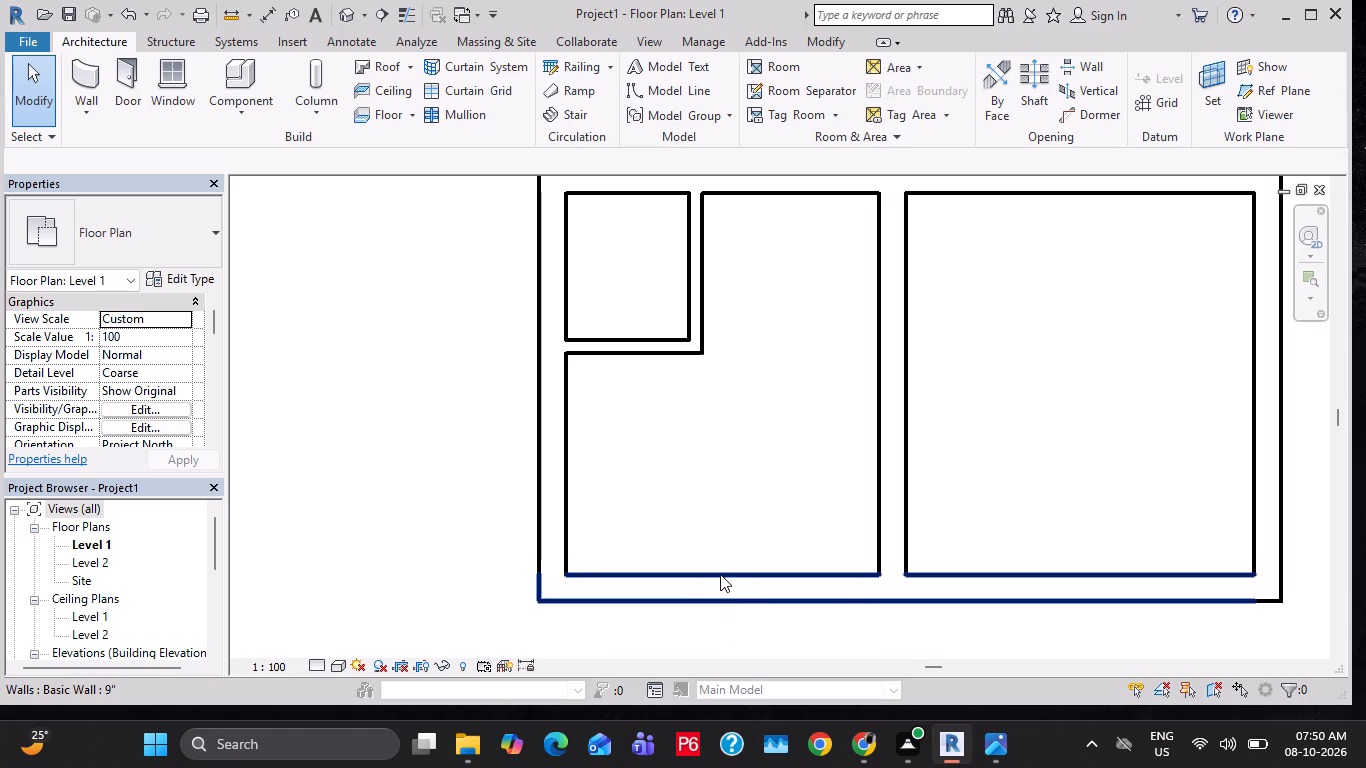
{"action": "left_click", "coordinate": [1003, 749]}
{"action": "left_click", "coordinate": [892, 657]}
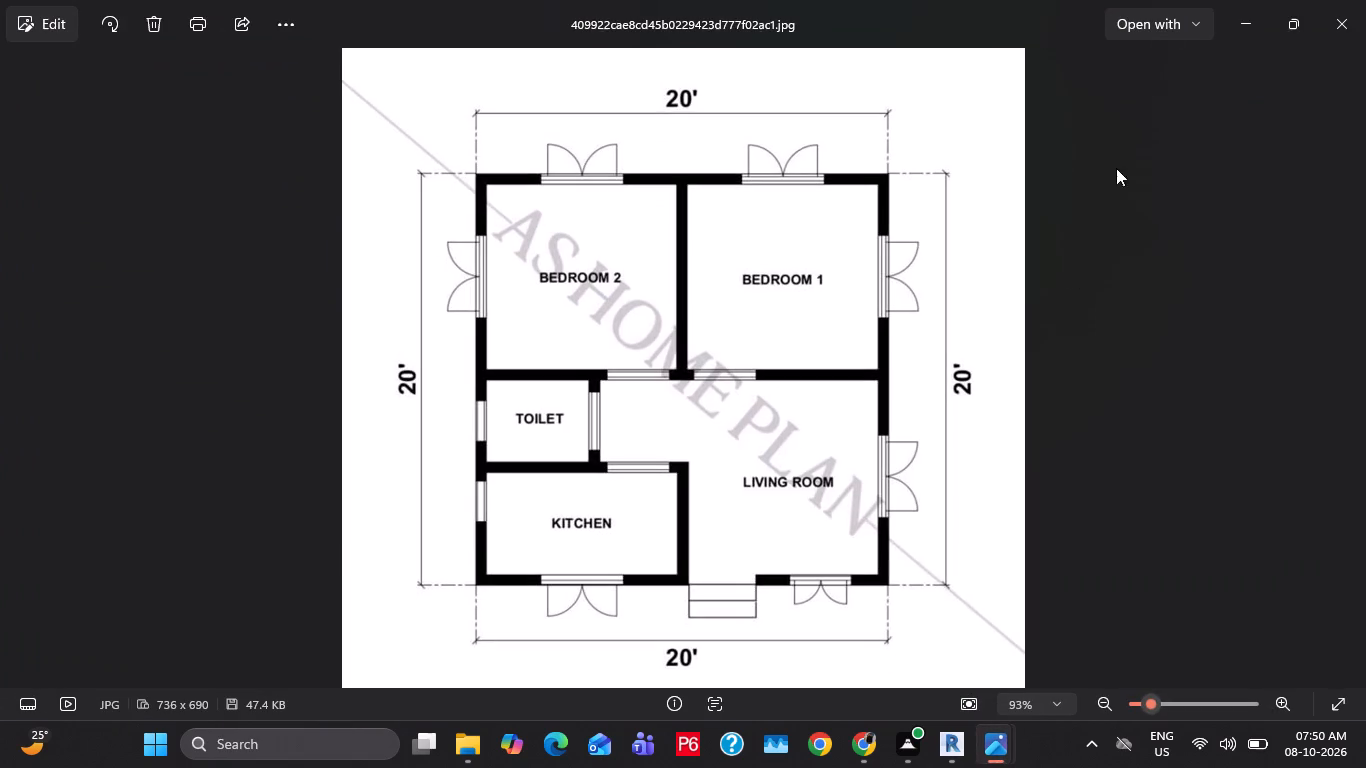
{"action": "left_click", "coordinate": [1267, 24]}
Draw a 4,5" wall about 5'-10 1/2" long from the toilet's southeast corner east to the central vertical wall.
{"action": "middle_click_drag", "start_coordinate": [901, 291], "coordinate": [884, 314]}
{"action": "middle_click_drag", "start_coordinate": [817, 483], "coordinate": [818, 436]}
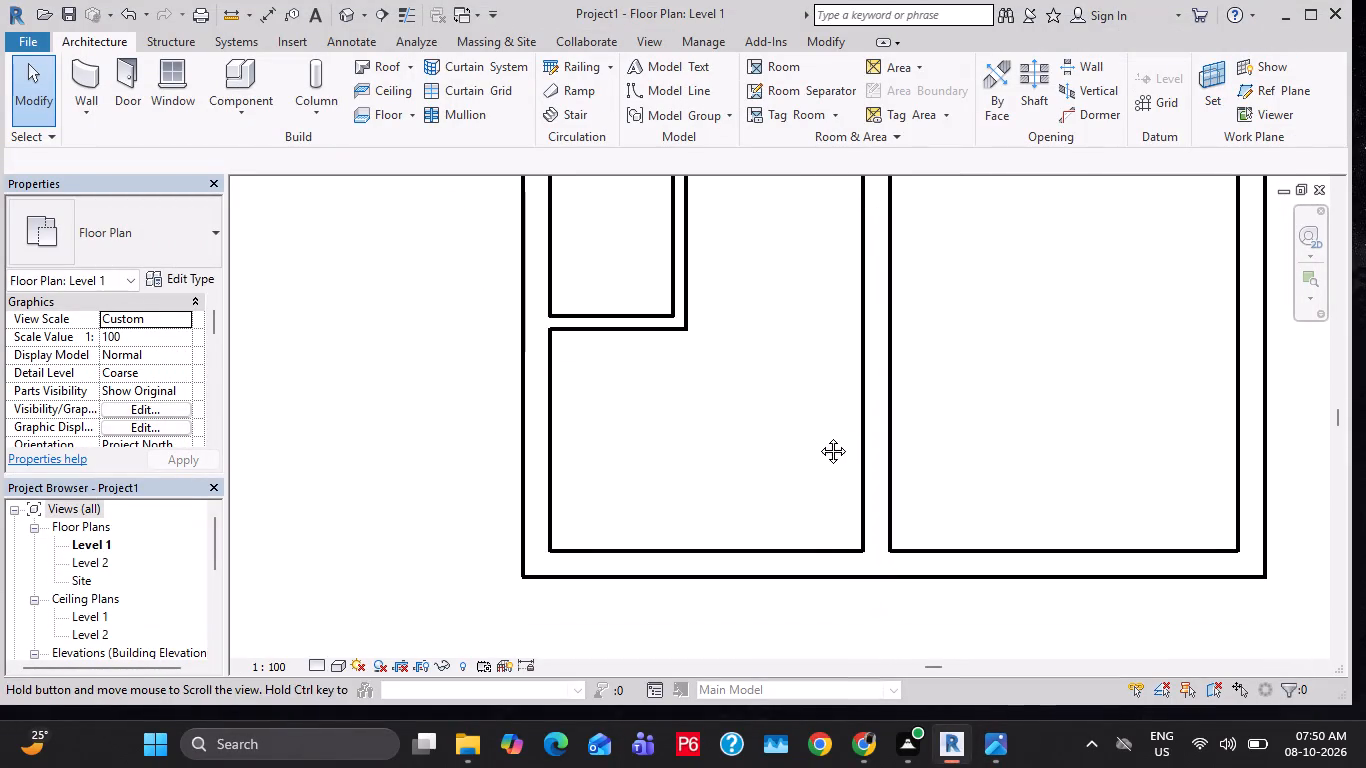
{"action": "middle_click_drag", "start_coordinate": [818, 436], "coordinate": [819, 435]}
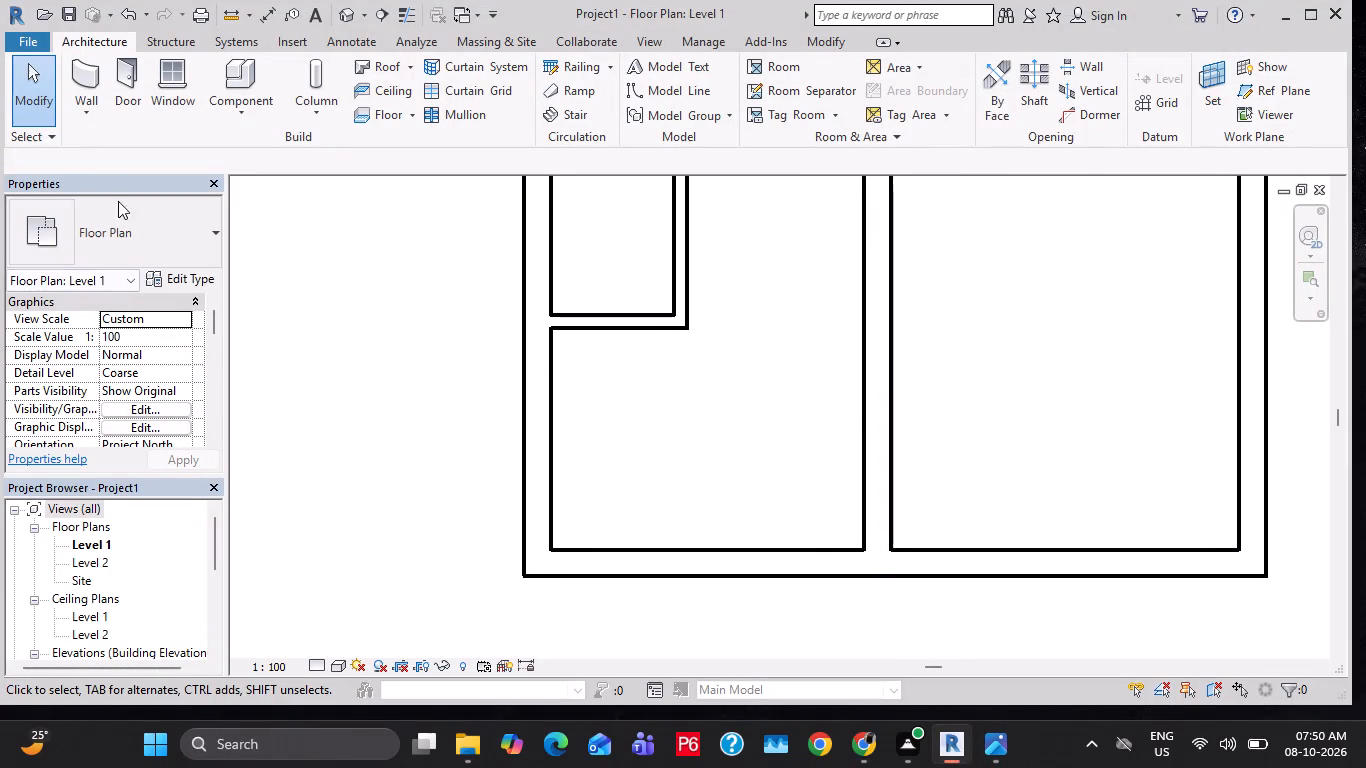
{"action": "left_click", "coordinate": [91, 81]}
{"action": "scroll", "coordinate": [686, 326], "scroll_direction": "up", "scroll_amount": 1}
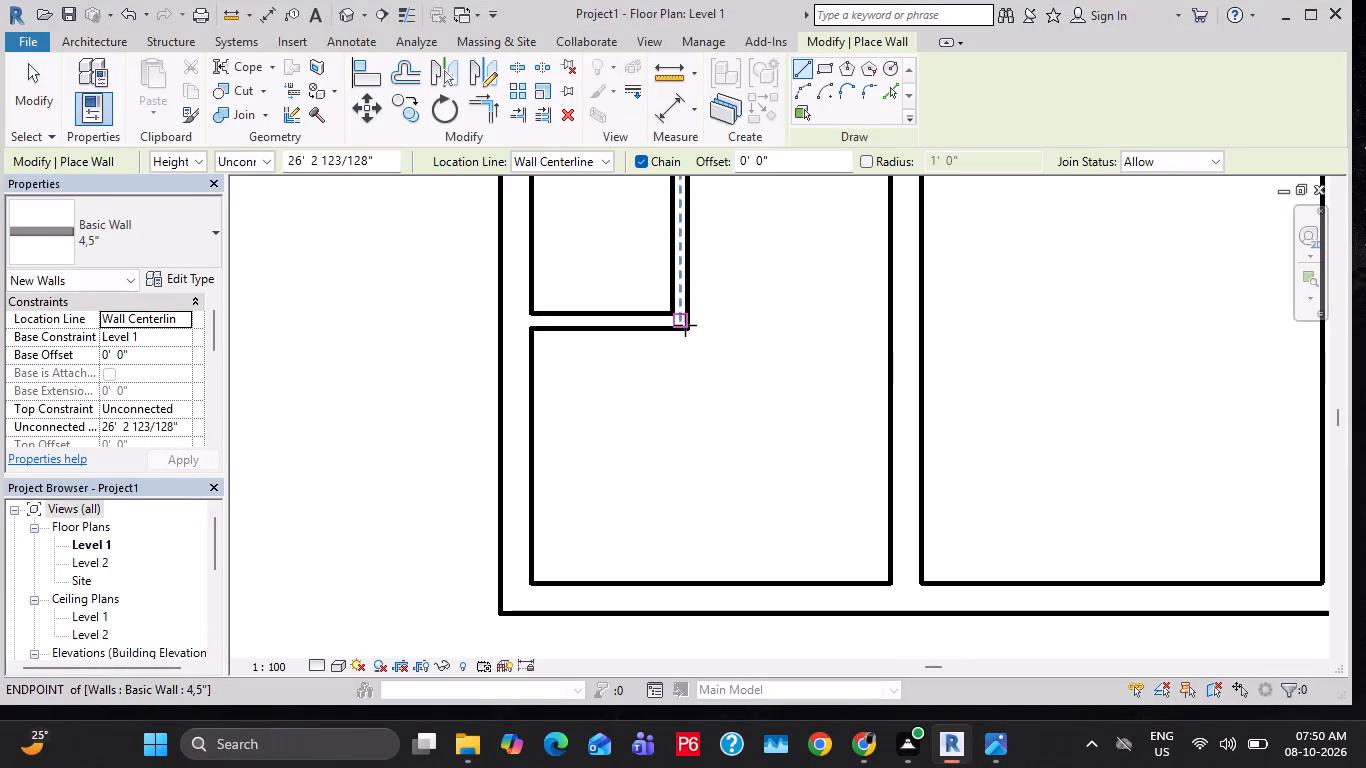
{"action": "left_click", "coordinate": [686, 326]}
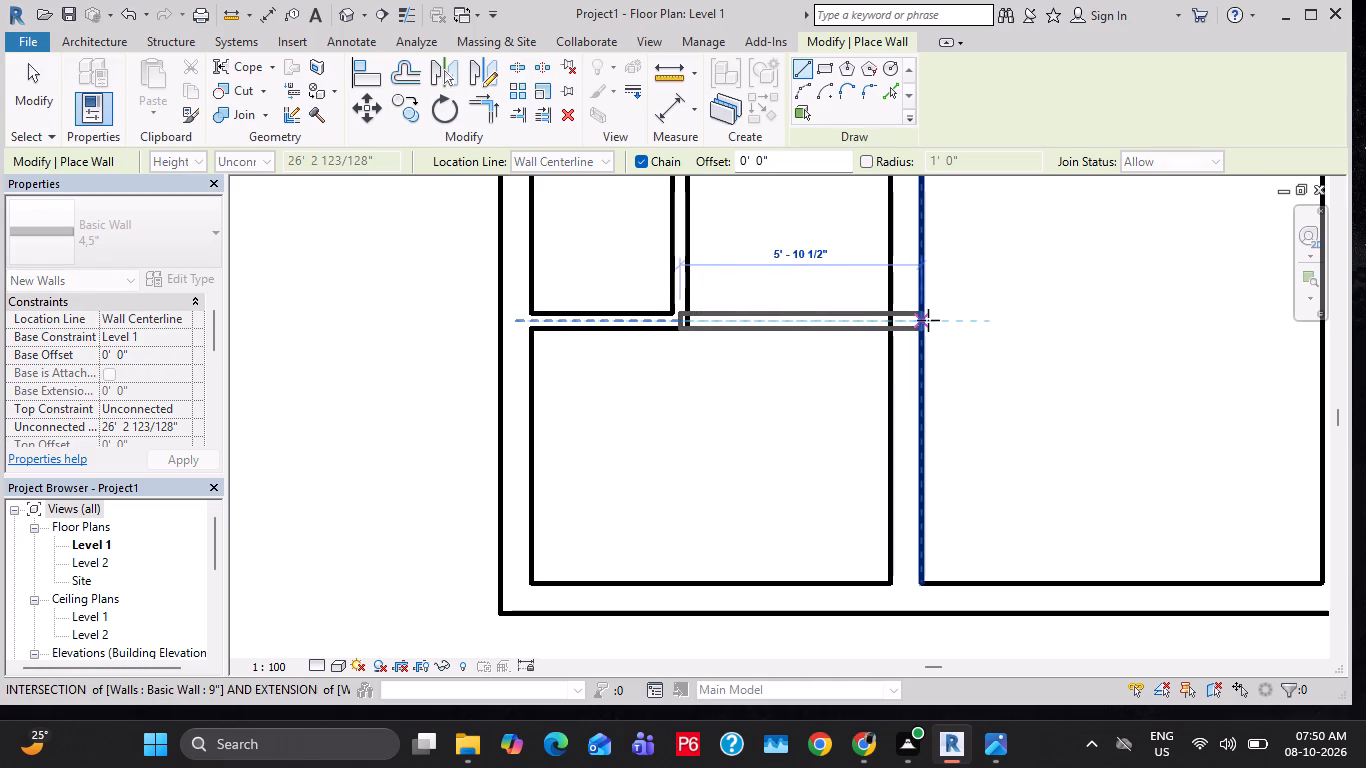
{"action": "left_click", "coordinate": [928, 320]}
{"action": "key", "text": "Escape"}
{"action": "key", "text": "Escape"}
{"action": "key", "text": "Escape"}
{"action": "key", "text": "Escape"}
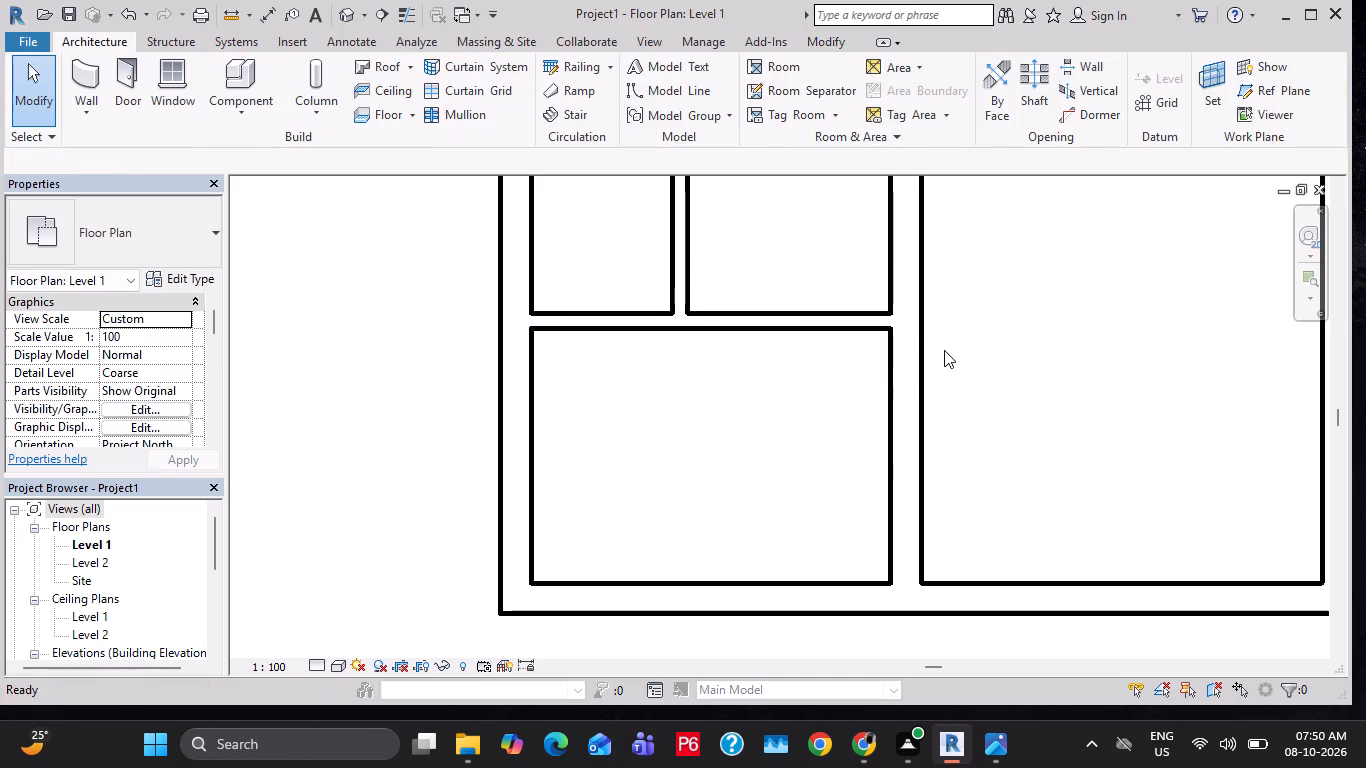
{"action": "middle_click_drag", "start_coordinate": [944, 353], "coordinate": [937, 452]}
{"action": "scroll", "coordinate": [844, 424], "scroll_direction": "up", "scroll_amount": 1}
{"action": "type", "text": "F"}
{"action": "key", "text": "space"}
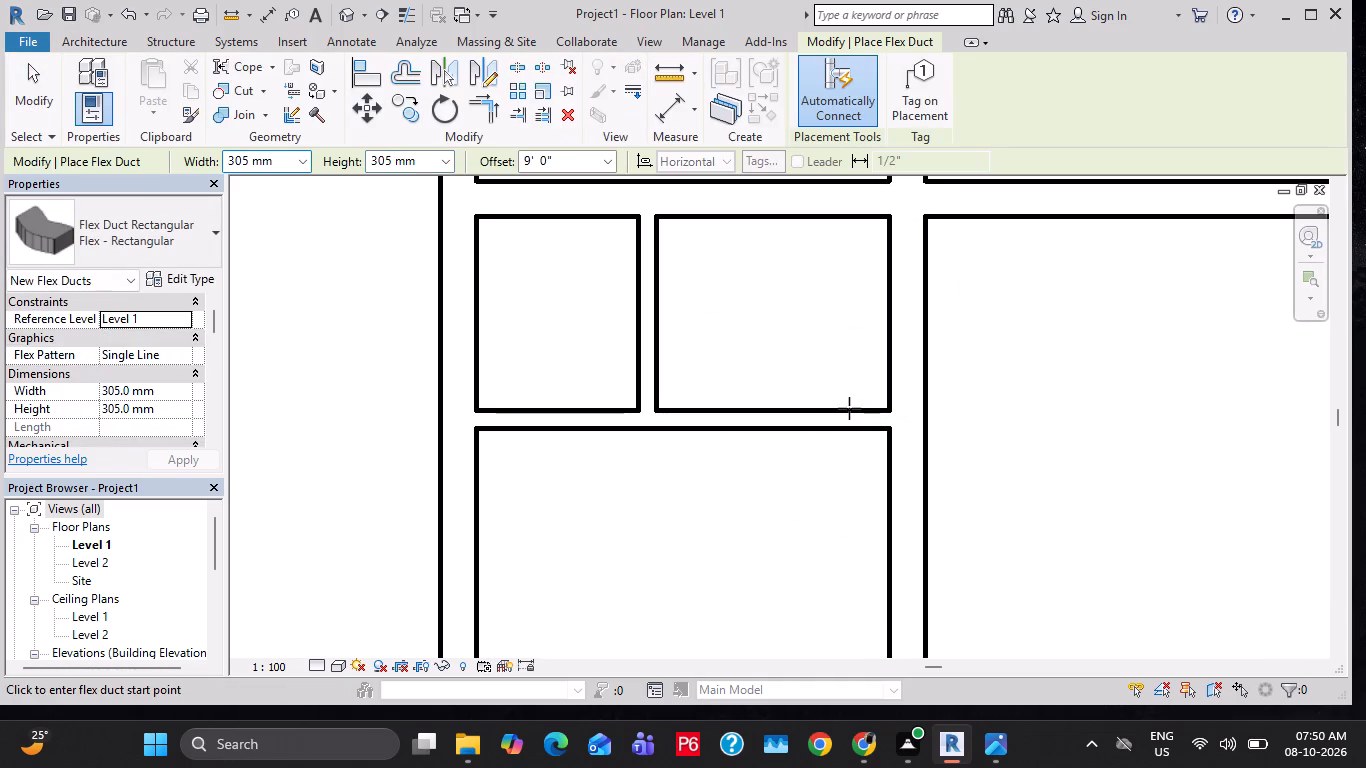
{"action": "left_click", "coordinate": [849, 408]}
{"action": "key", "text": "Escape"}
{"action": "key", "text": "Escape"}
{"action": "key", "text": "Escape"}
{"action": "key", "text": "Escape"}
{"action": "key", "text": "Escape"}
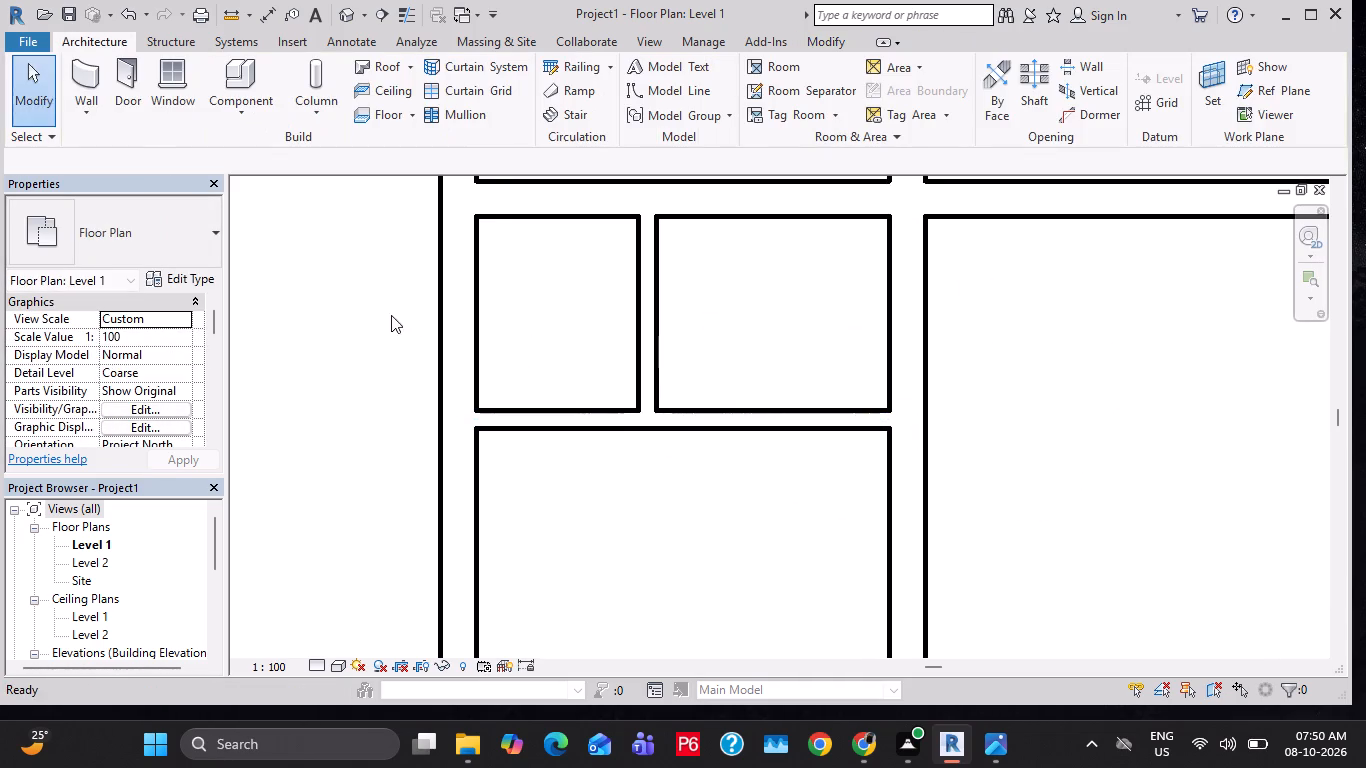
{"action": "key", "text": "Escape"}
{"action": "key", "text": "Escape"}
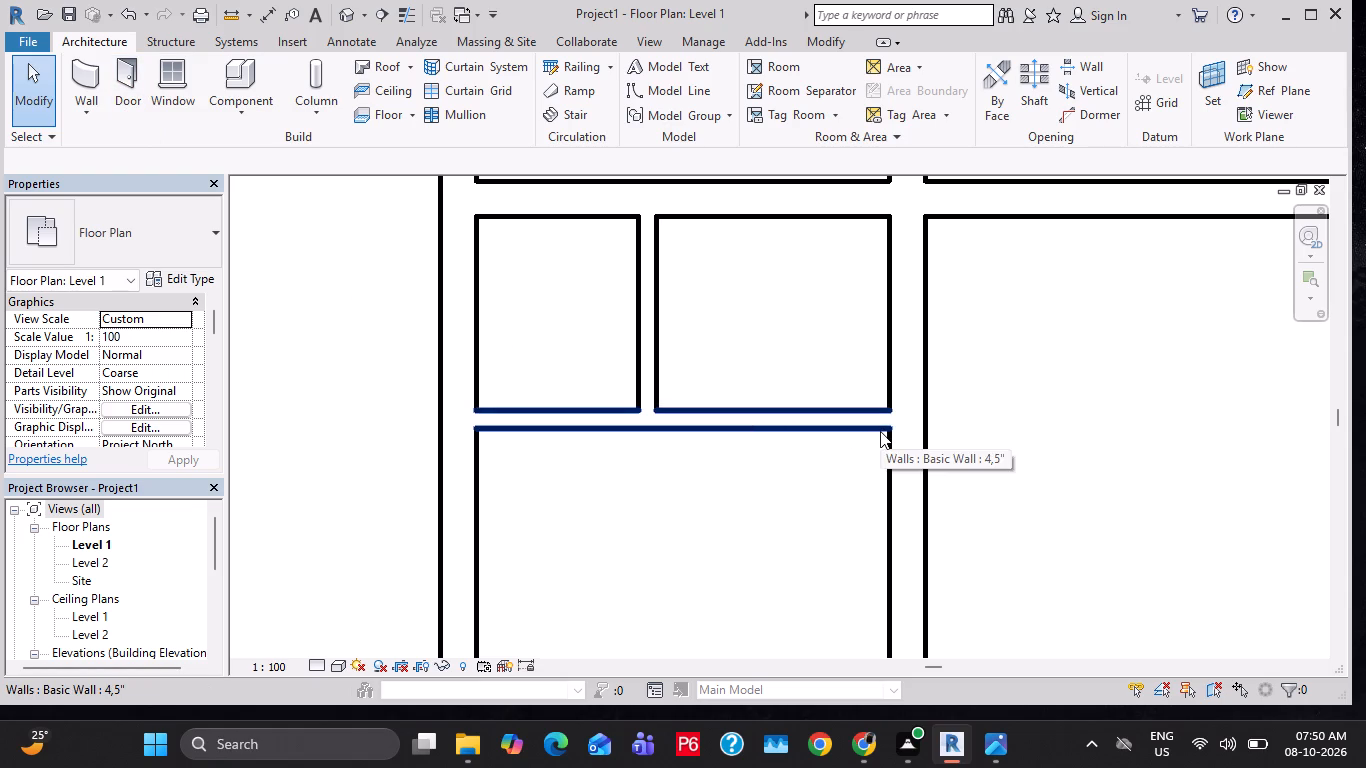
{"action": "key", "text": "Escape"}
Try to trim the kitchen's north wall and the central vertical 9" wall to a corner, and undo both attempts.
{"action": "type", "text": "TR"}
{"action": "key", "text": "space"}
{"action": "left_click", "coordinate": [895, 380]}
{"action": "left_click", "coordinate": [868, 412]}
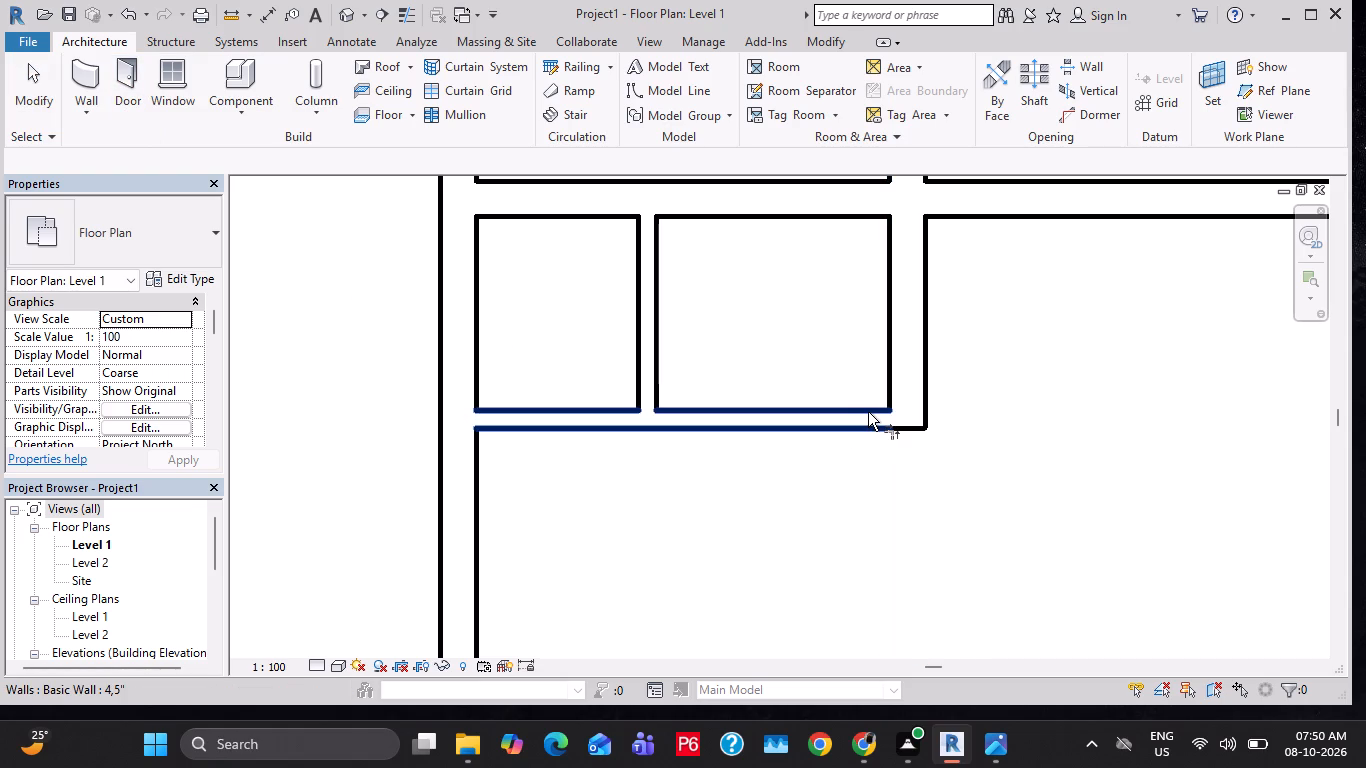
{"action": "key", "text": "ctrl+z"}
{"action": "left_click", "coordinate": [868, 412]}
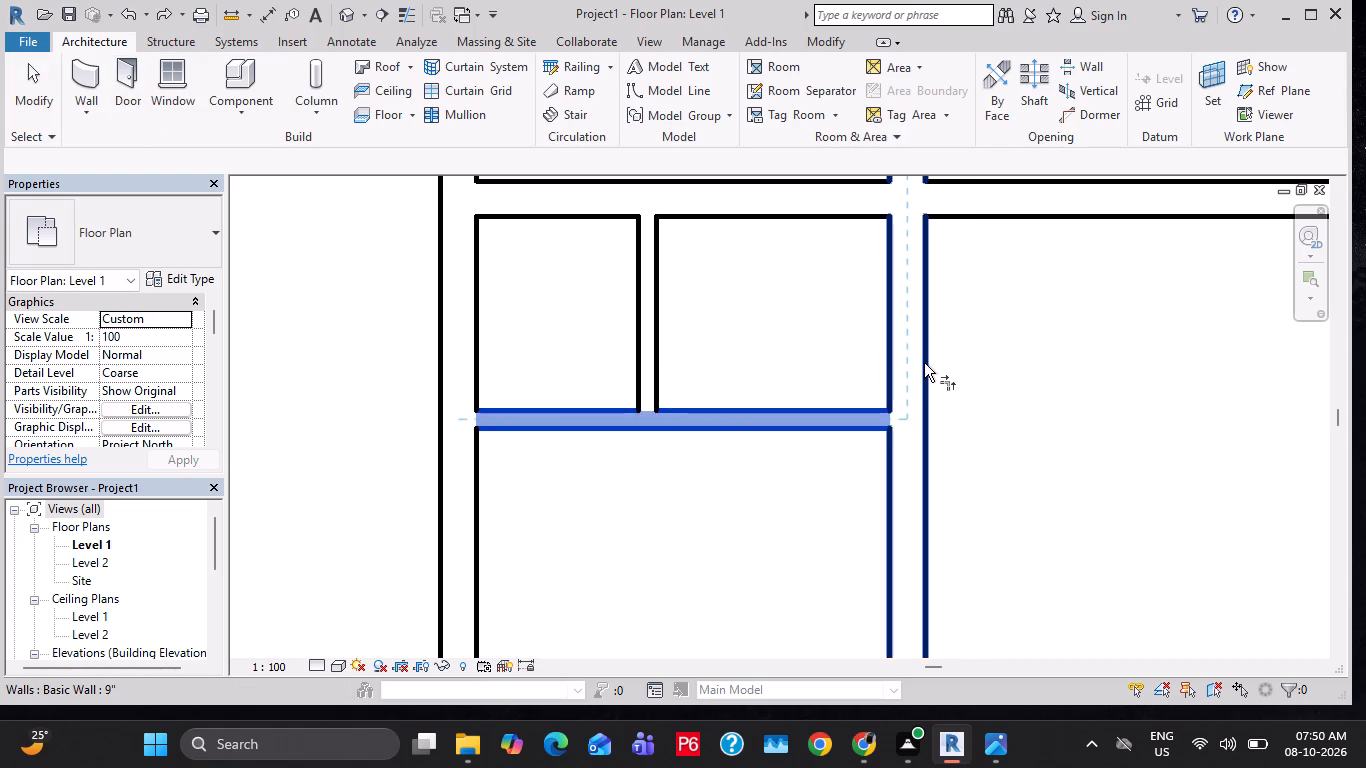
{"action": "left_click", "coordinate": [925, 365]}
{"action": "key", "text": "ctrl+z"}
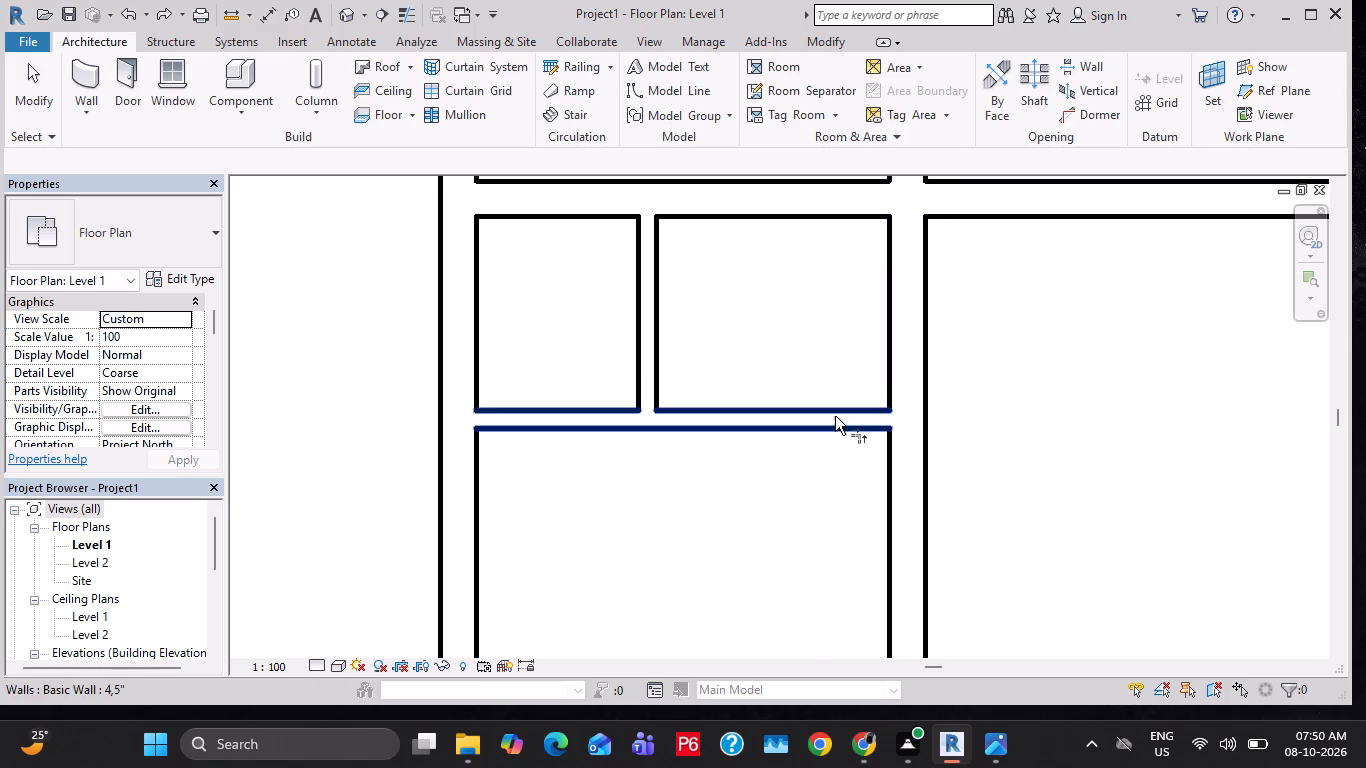
Trim the kitchen's 4,5" north wall and the central vertical 9" wall to a corner, keeping the vertical wall's southern part.
{"action": "left_click", "coordinate": [829, 422]}
{"action": "left_click", "coordinate": [884, 495]}
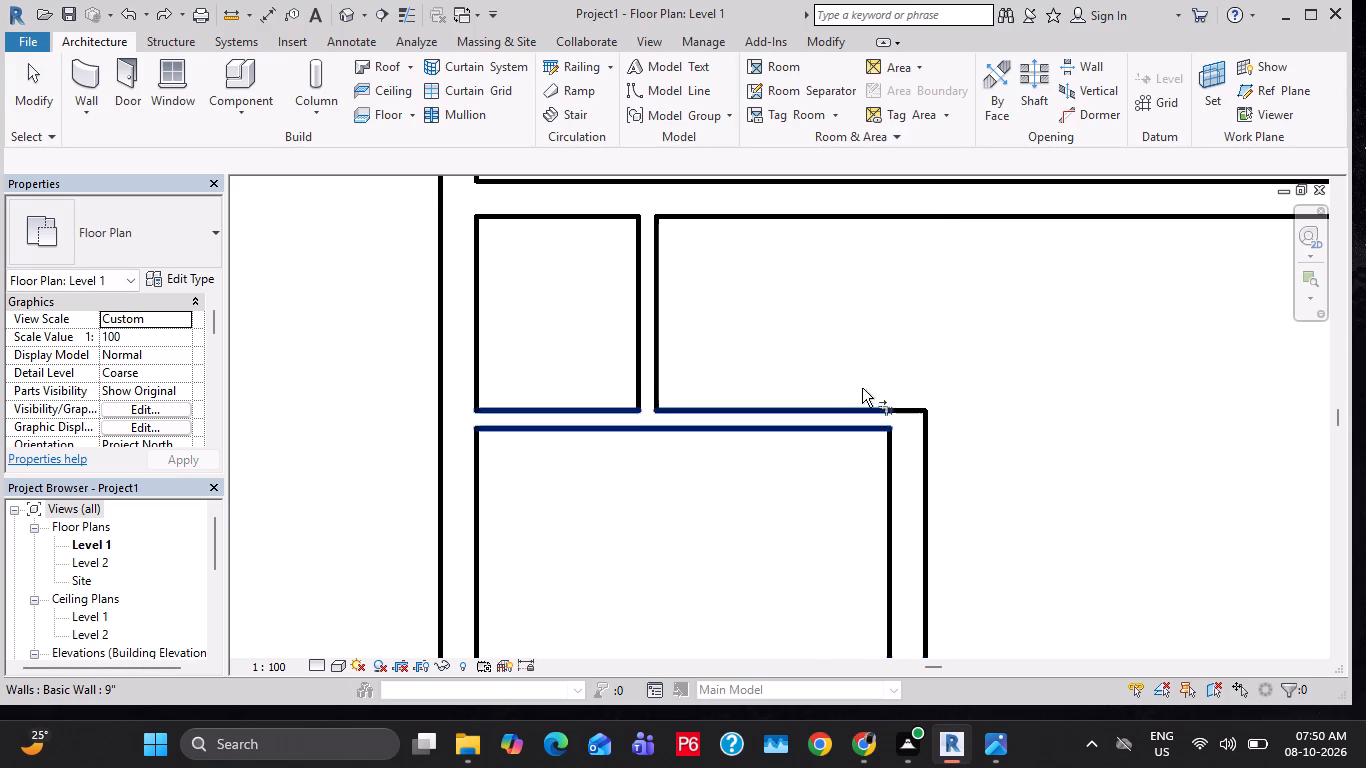
{"action": "key", "text": "space"}
{"action": "key", "text": "Escape"}
{"action": "key", "text": "Escape"}
{"action": "key", "text": "Escape"}
{"action": "left_click", "coordinate": [880, 426]}
{"action": "scroll", "coordinate": [885, 416], "scroll_direction": "up", "scroll_amount": 2}
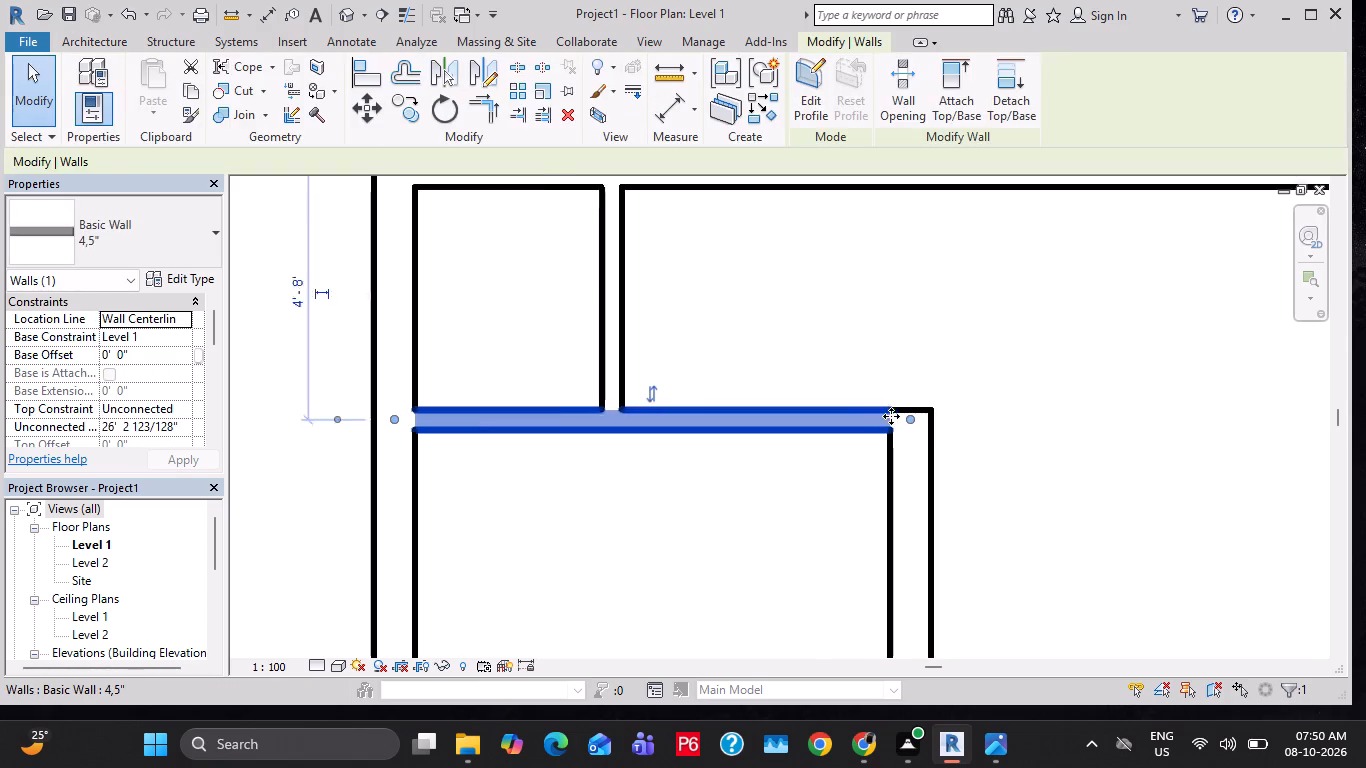
{"action": "key", "text": "Escape"}
{"action": "left_click", "coordinate": [937, 444]}
{"action": "key", "text": "Escape"}
{"action": "key", "text": "Escape"}
{"action": "key", "text": "Escape"}
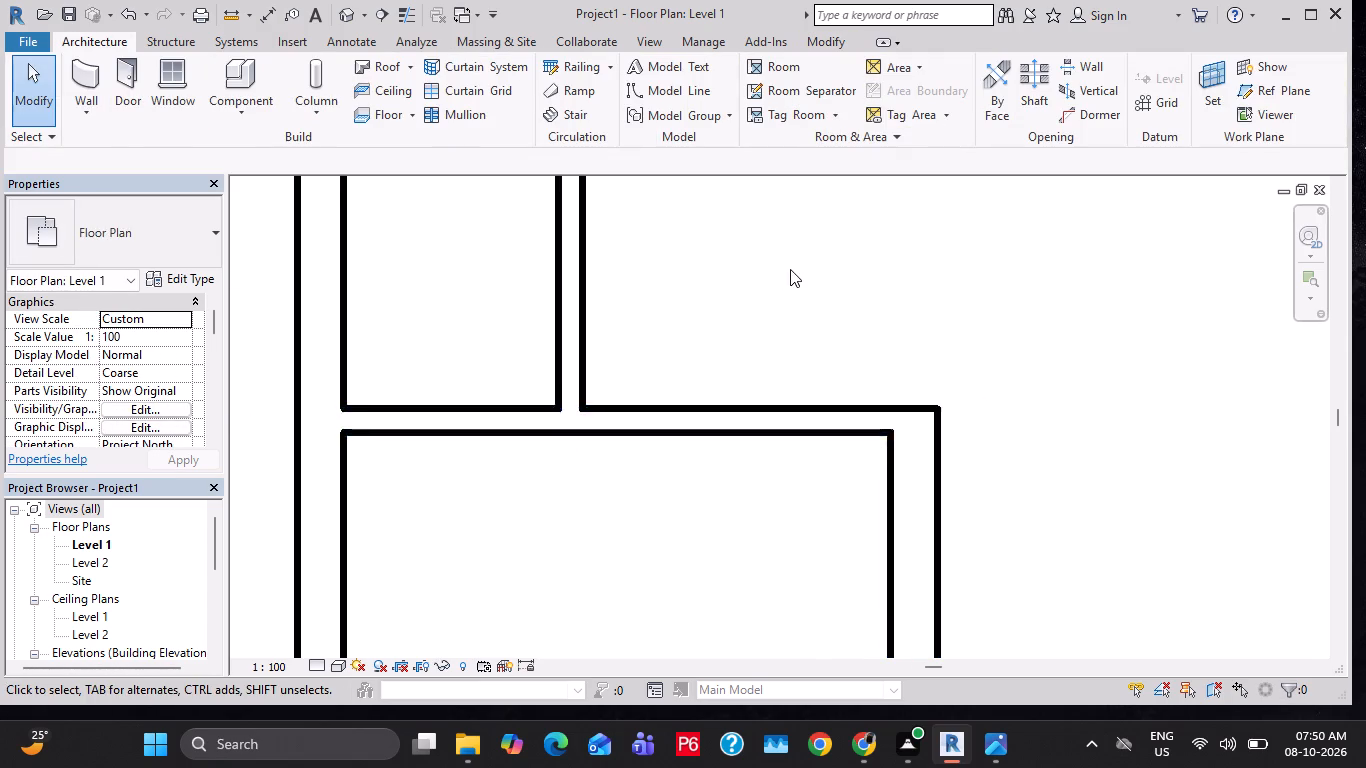
Match the kitchen's east wall to the 4,5" type of the kitchen's north wall.
{"action": "scroll", "coordinate": [790, 269], "scroll_direction": "down", "scroll_amount": 3}
{"action": "middle_click_drag", "start_coordinate": [816, 332], "coordinate": [761, 406]}
{"action": "middle_click_drag", "start_coordinate": [780, 507], "coordinate": [773, 489]}
{"action": "middle_click_drag", "start_coordinate": [782, 493], "coordinate": [767, 452]}
{"action": "key", "text": "Escape"}
{"action": "key", "text": "m"}
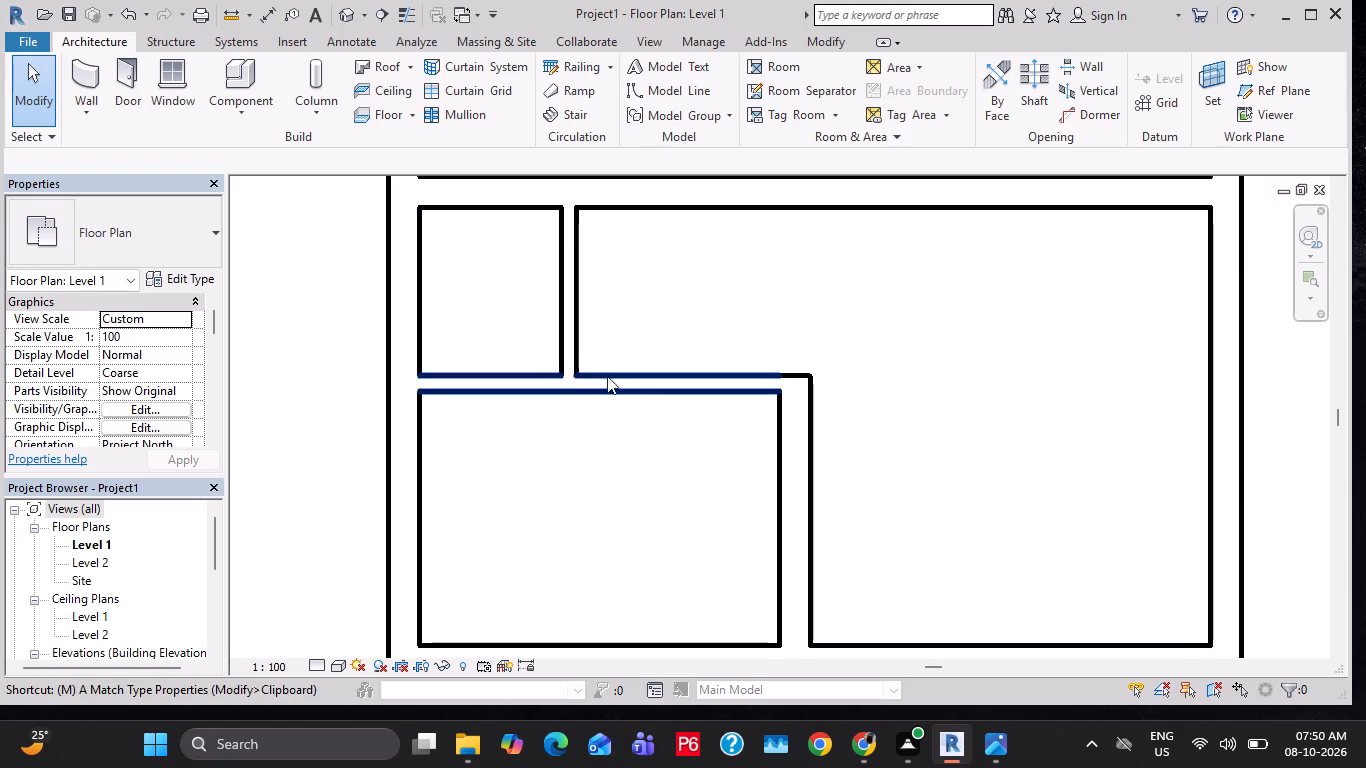
{"action": "left_click", "coordinate": [620, 389]}
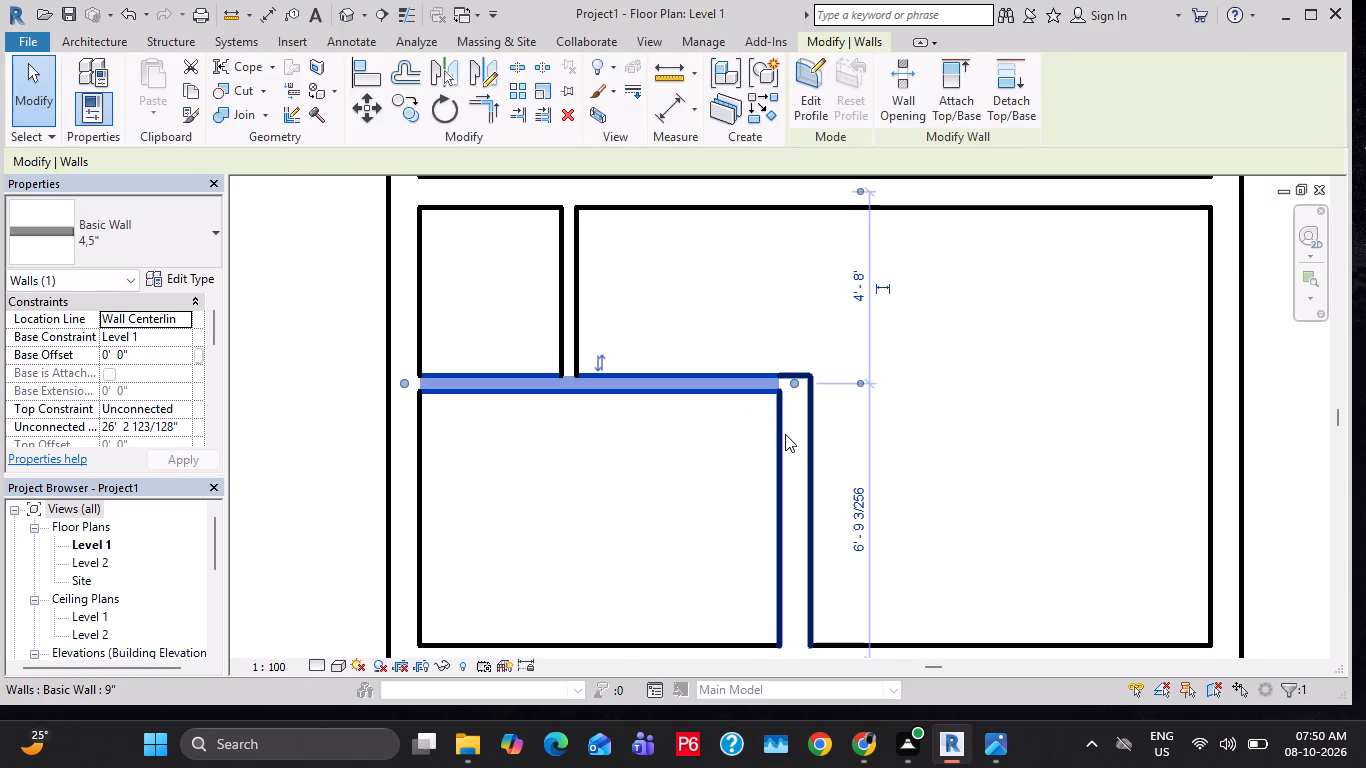
{"action": "key", "text": "Escape"}
{"action": "type", "text": "MA"}
{"action": "left_click", "coordinate": [637, 380]}
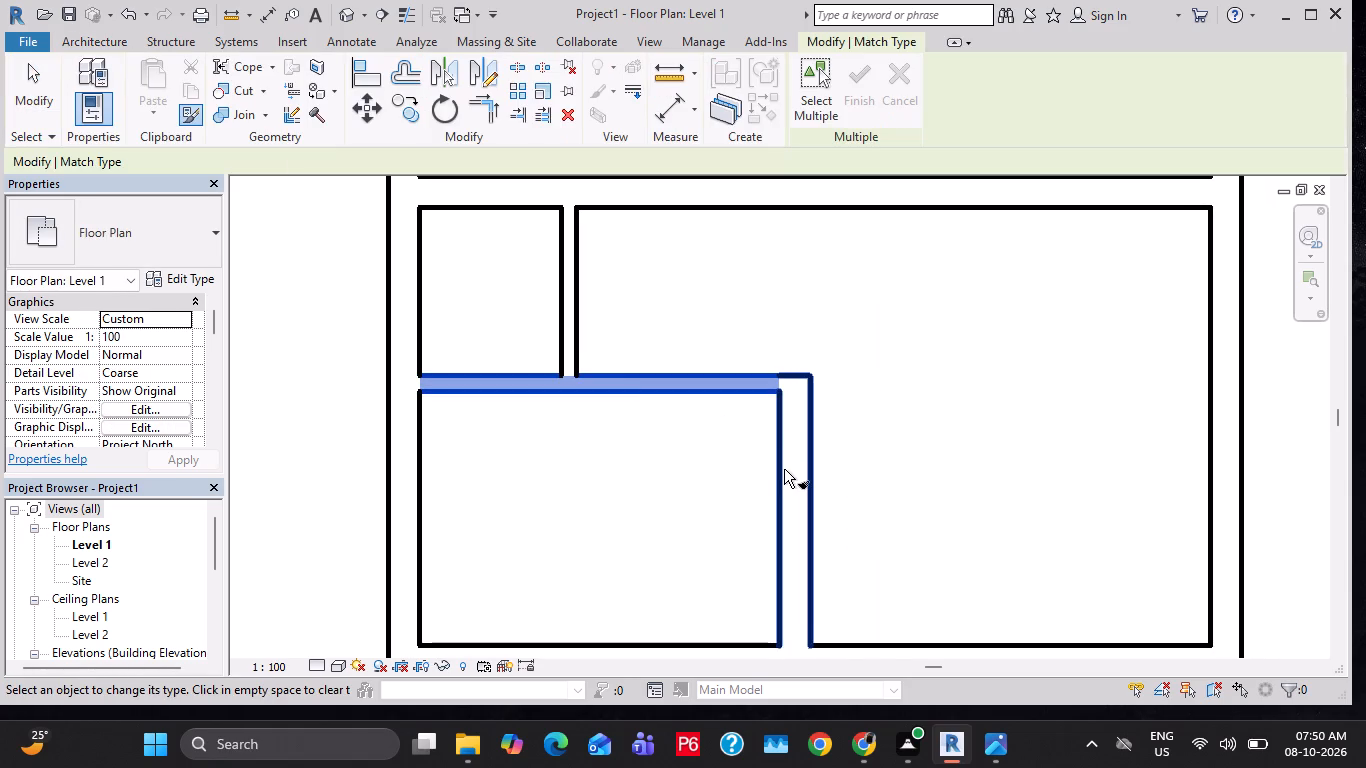
{"action": "left_click", "coordinate": [784, 469]}
{"action": "key", "text": "Escape"}
{"action": "key", "text": "Escape"}
Match the horizontal wall south of the bedrooms to the 4,5" type of the kitchen's east wall.
{"action": "middle_click_drag", "start_coordinate": [876, 434], "coordinate": [763, 436]}
{"action": "scroll", "coordinate": [755, 427], "scroll_direction": "down", "scroll_amount": 2}
{"action": "middle_click_drag", "start_coordinate": [846, 408], "coordinate": [780, 505]}
{"action": "middle_click", "coordinate": [800, 396]}
{"action": "type", "text": "MA"}
{"action": "left_click", "coordinate": [643, 496]}
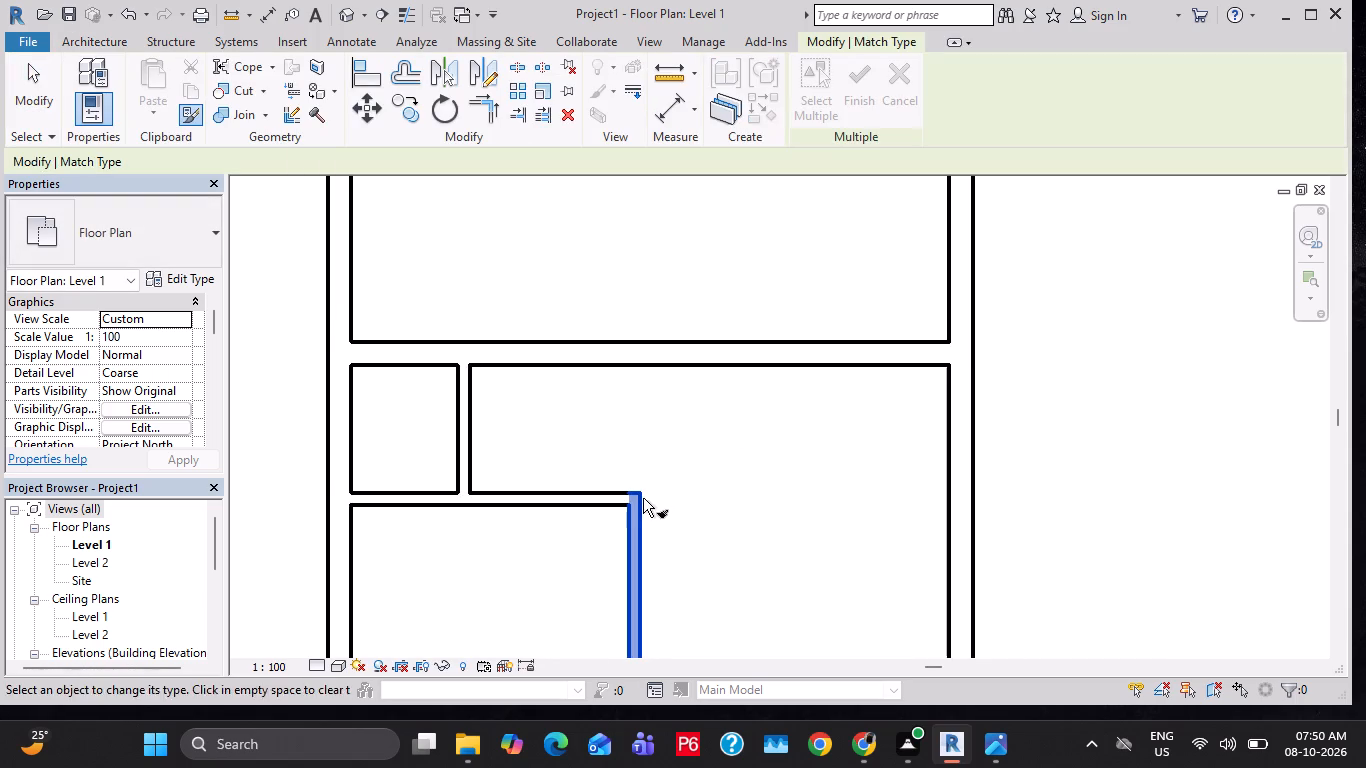
{"action": "left_click", "coordinate": [666, 341]}
{"action": "key", "text": "Escape"}
{"action": "key", "text": "Escape"}
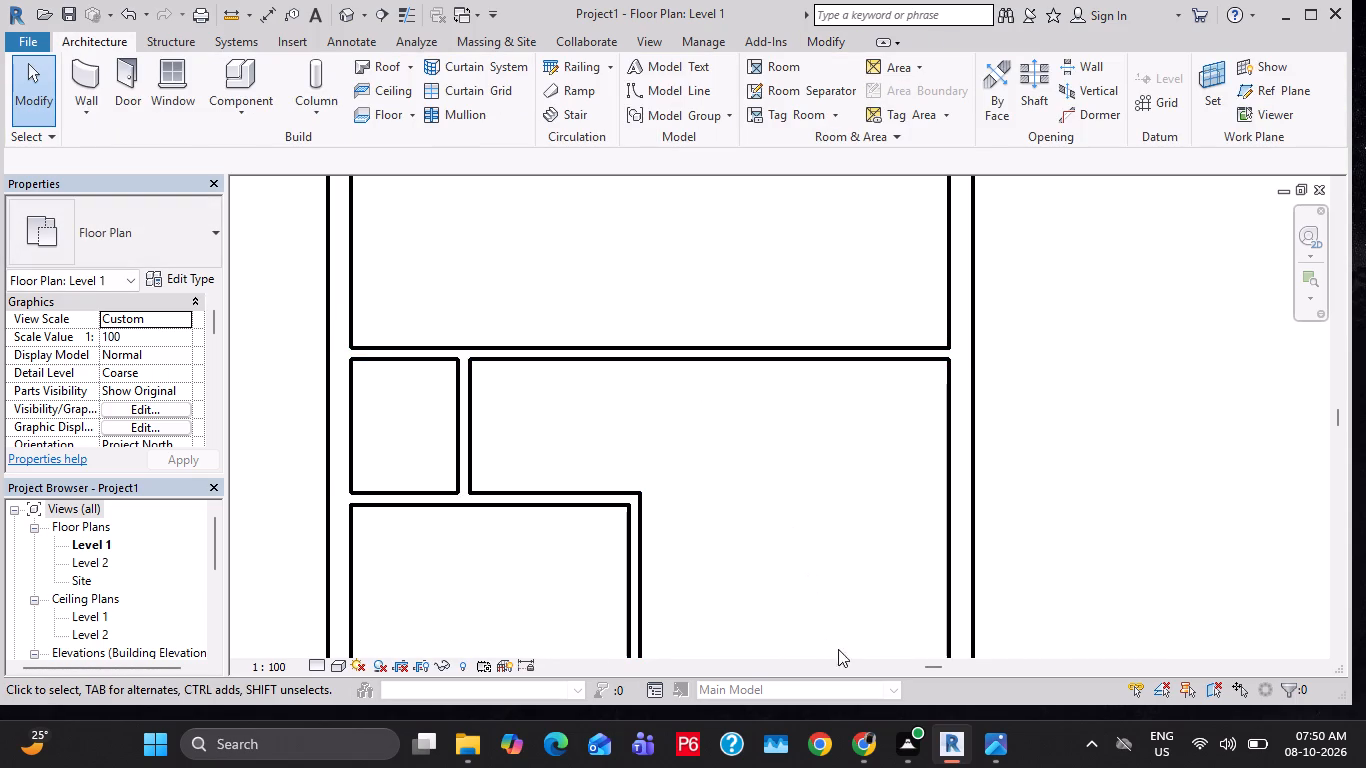
Examine the reference house plan image in Photos to check the interior wall layout against the model.
{"action": "left_click", "coordinate": [984, 736]}
{"action": "left_click", "coordinate": [899, 654]}
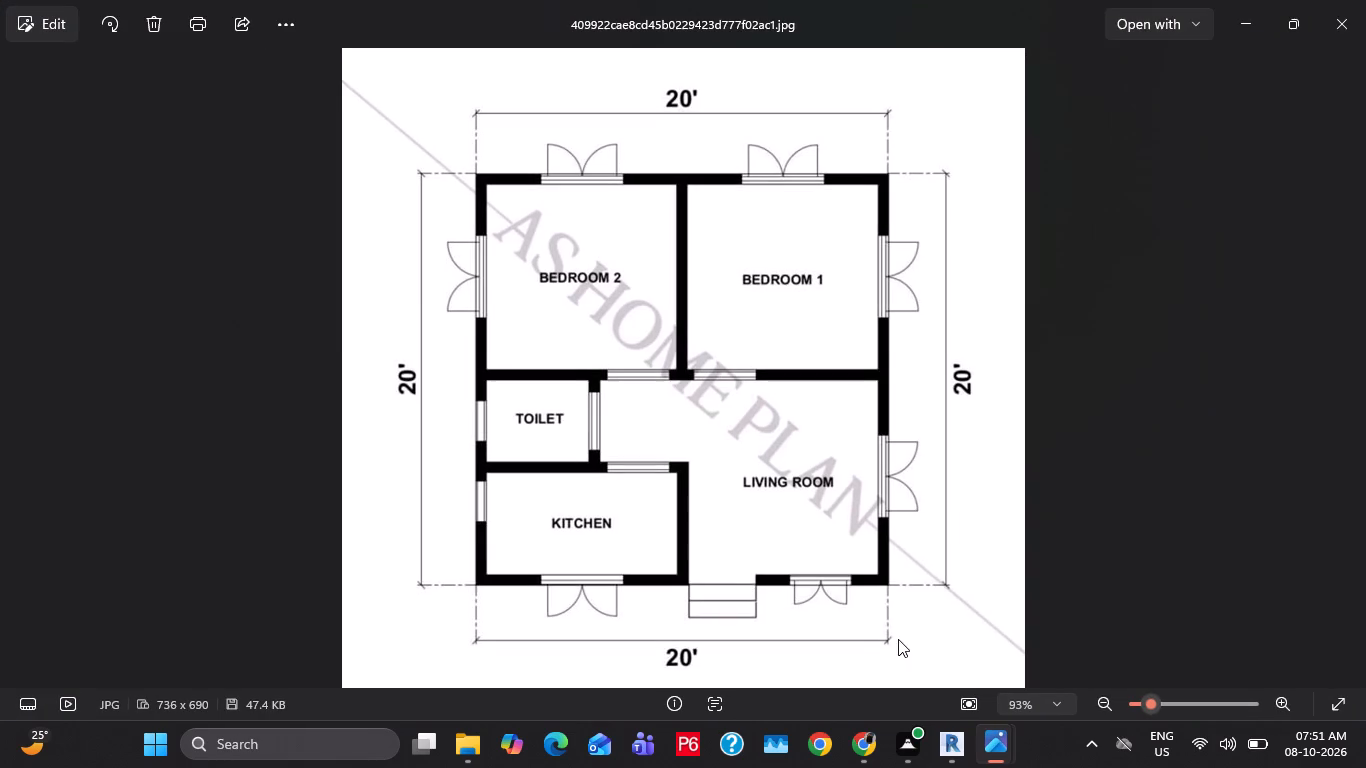
{"action": "left_click", "coordinate": [1295, 9]}
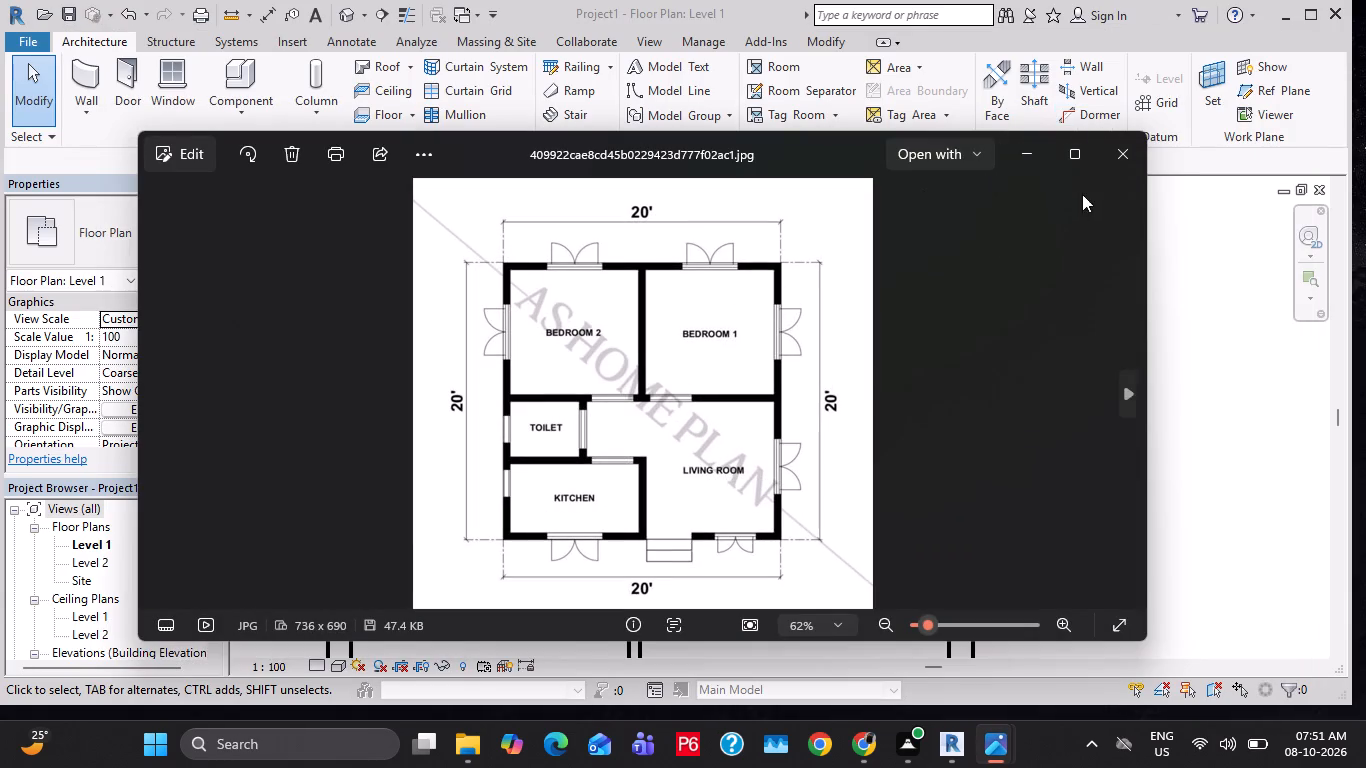
{"action": "left_click", "coordinate": [1075, 143]}
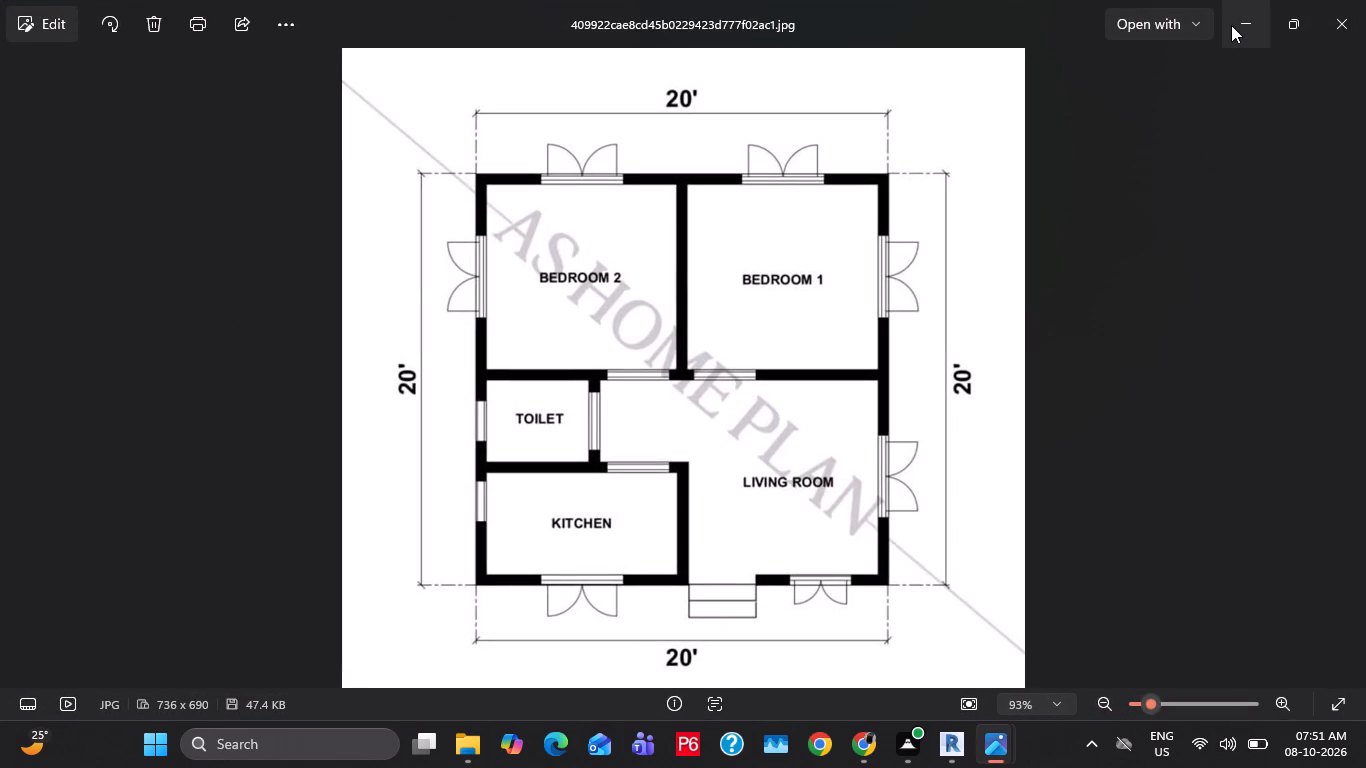
{"action": "left_click", "coordinate": [1231, 25]}
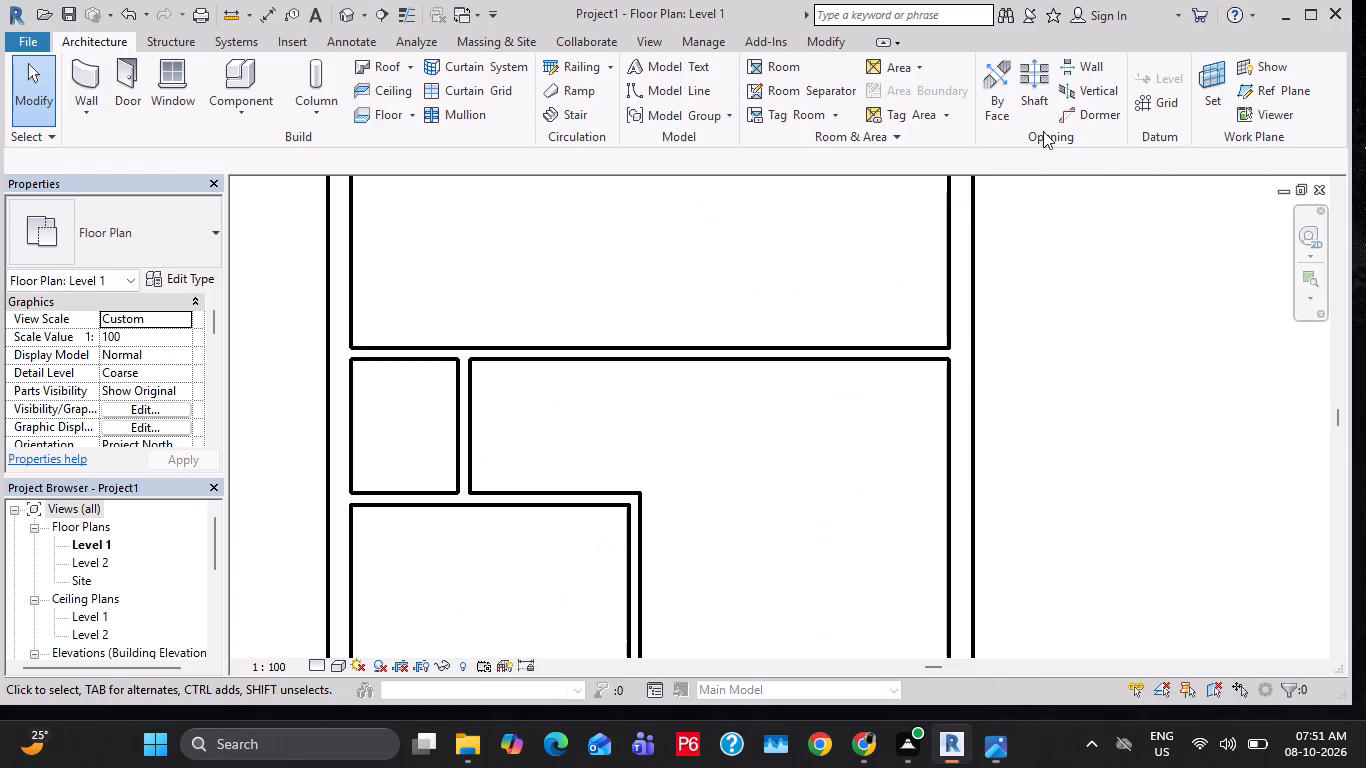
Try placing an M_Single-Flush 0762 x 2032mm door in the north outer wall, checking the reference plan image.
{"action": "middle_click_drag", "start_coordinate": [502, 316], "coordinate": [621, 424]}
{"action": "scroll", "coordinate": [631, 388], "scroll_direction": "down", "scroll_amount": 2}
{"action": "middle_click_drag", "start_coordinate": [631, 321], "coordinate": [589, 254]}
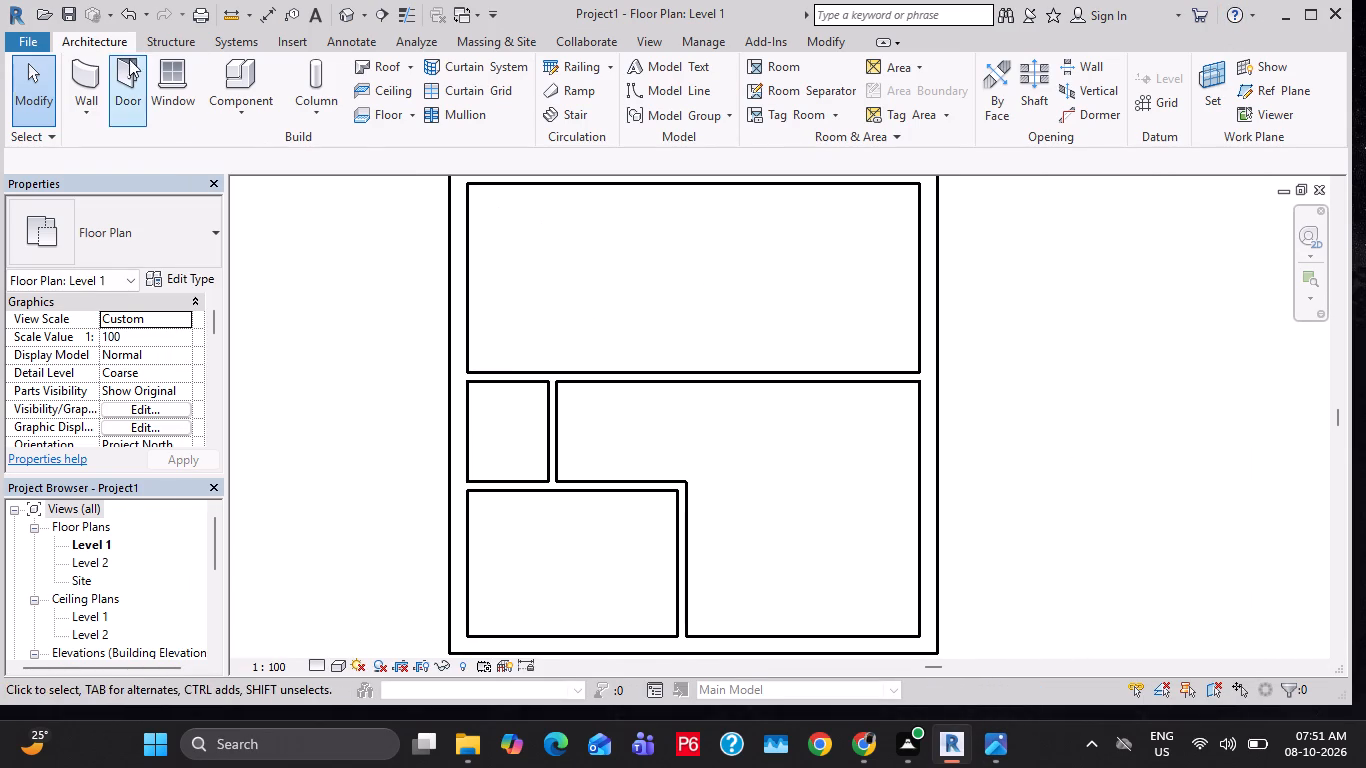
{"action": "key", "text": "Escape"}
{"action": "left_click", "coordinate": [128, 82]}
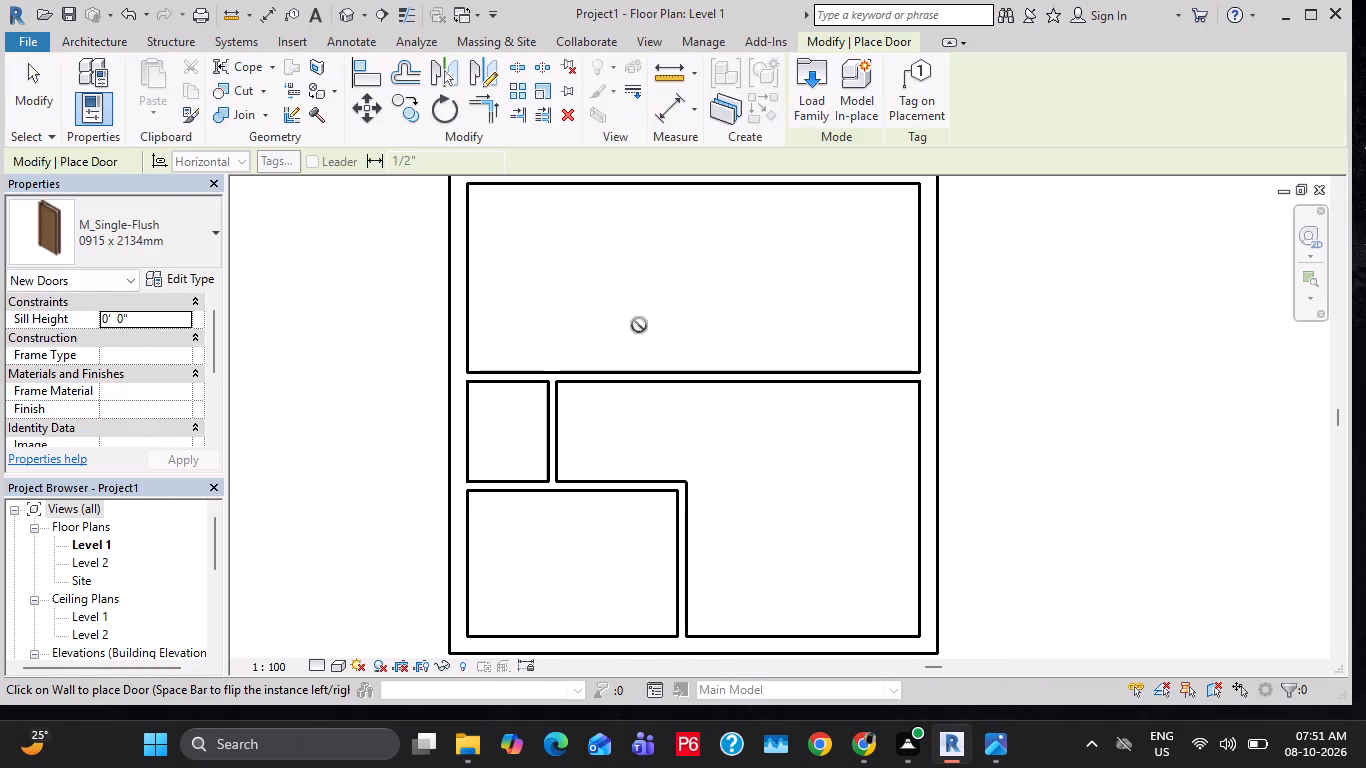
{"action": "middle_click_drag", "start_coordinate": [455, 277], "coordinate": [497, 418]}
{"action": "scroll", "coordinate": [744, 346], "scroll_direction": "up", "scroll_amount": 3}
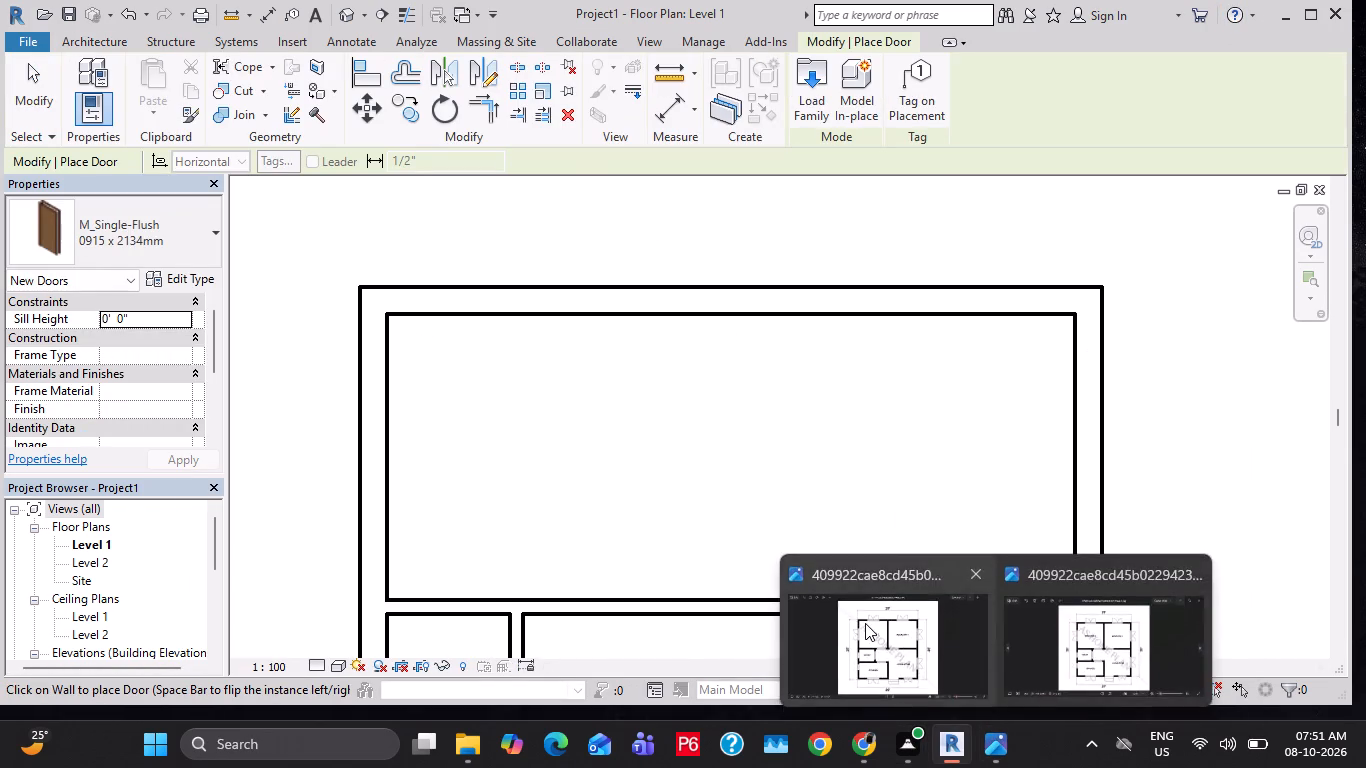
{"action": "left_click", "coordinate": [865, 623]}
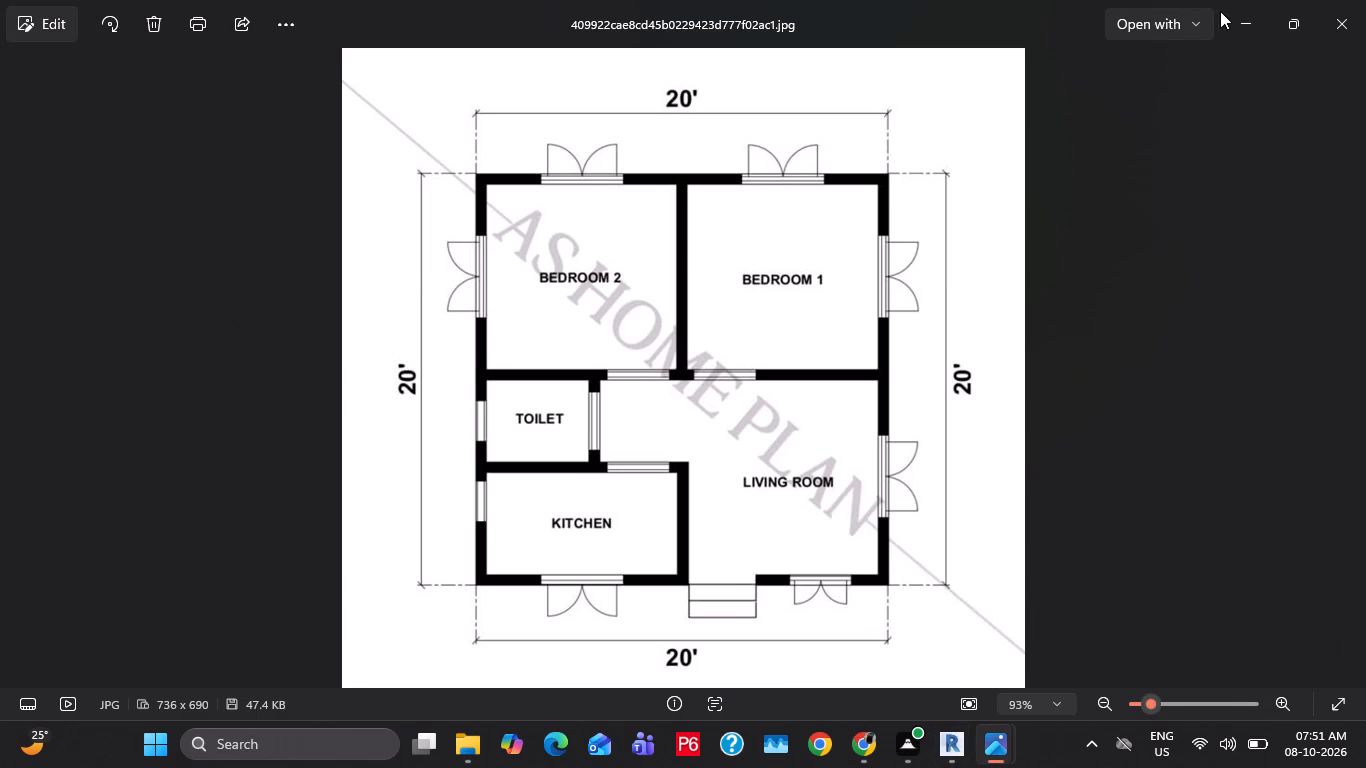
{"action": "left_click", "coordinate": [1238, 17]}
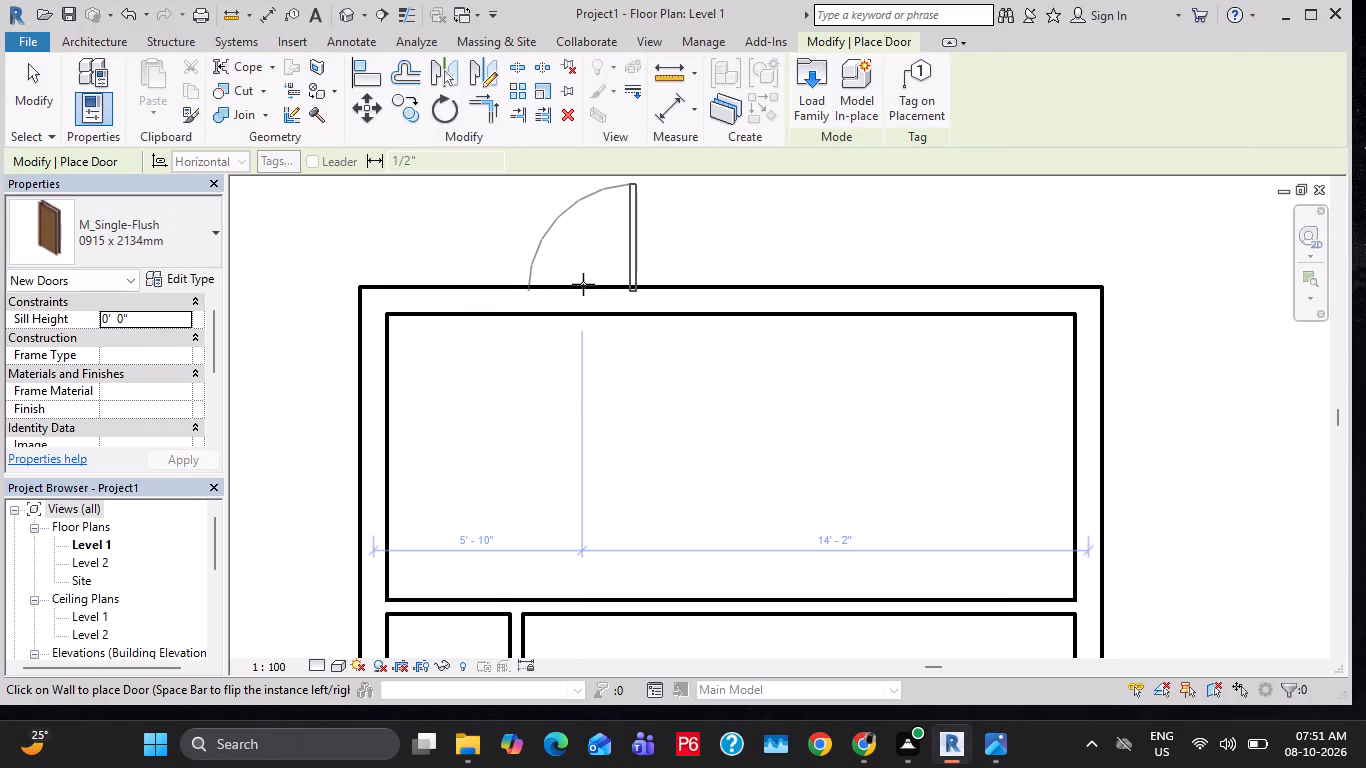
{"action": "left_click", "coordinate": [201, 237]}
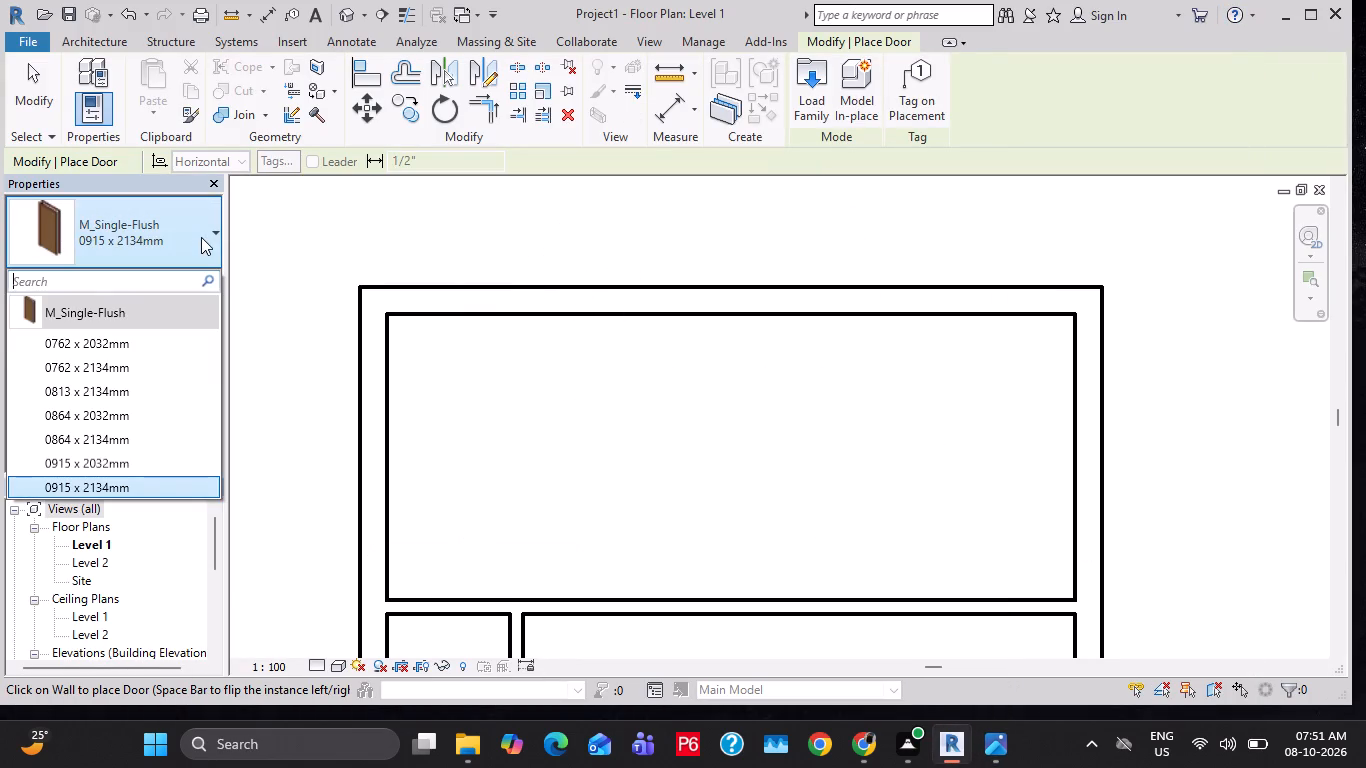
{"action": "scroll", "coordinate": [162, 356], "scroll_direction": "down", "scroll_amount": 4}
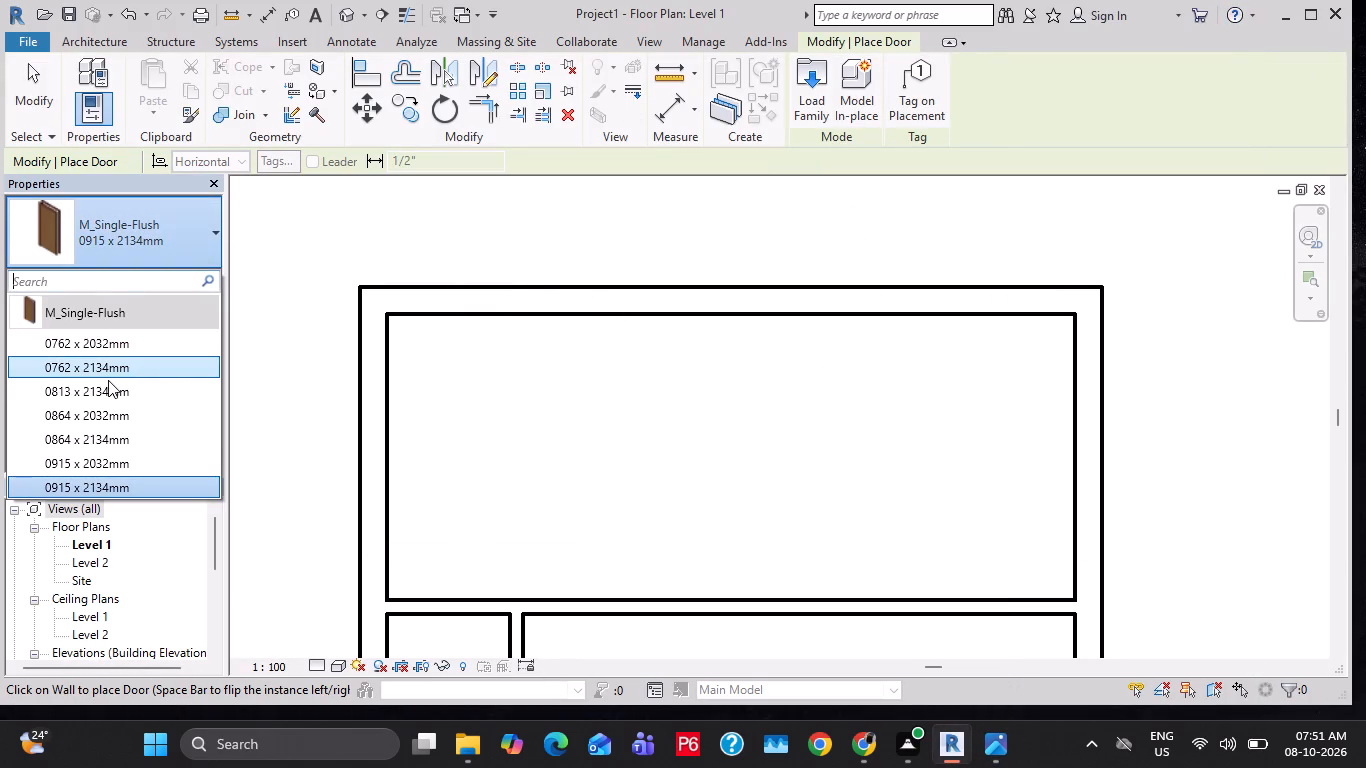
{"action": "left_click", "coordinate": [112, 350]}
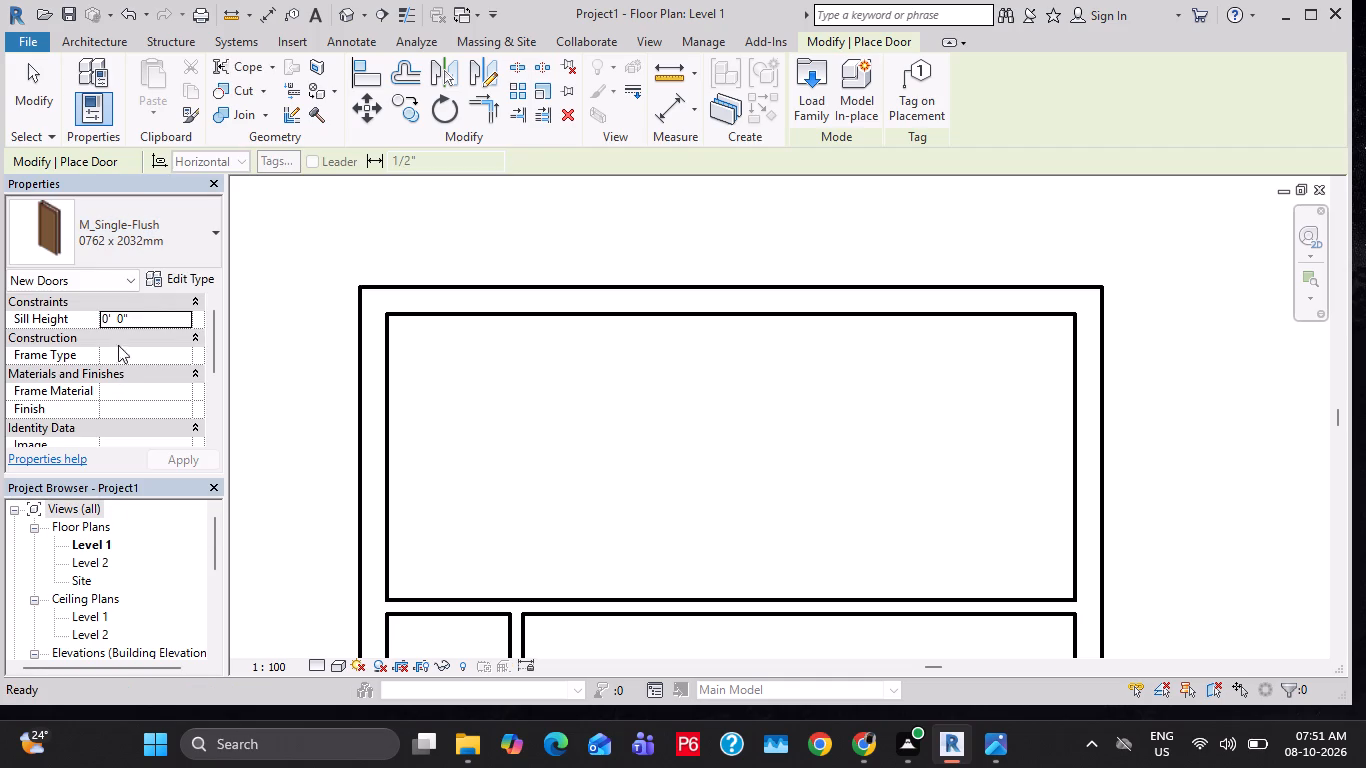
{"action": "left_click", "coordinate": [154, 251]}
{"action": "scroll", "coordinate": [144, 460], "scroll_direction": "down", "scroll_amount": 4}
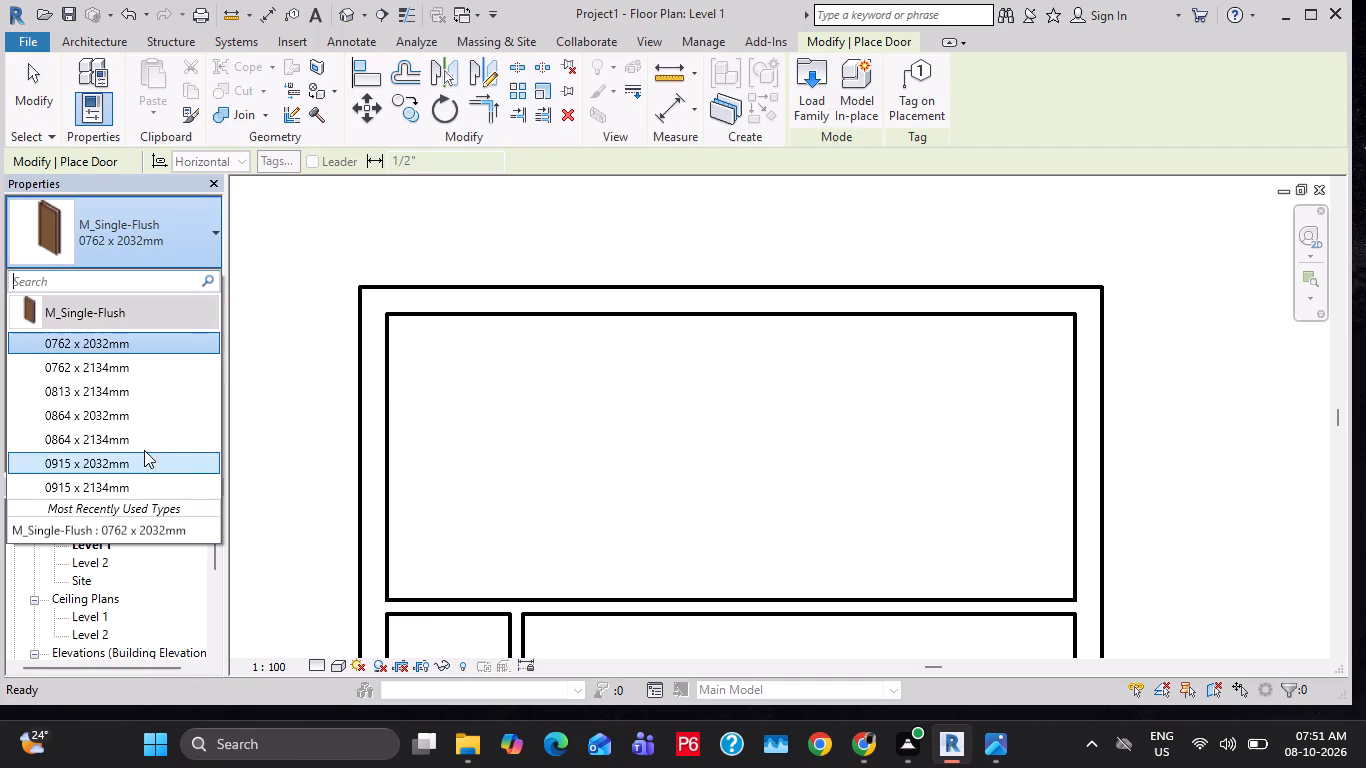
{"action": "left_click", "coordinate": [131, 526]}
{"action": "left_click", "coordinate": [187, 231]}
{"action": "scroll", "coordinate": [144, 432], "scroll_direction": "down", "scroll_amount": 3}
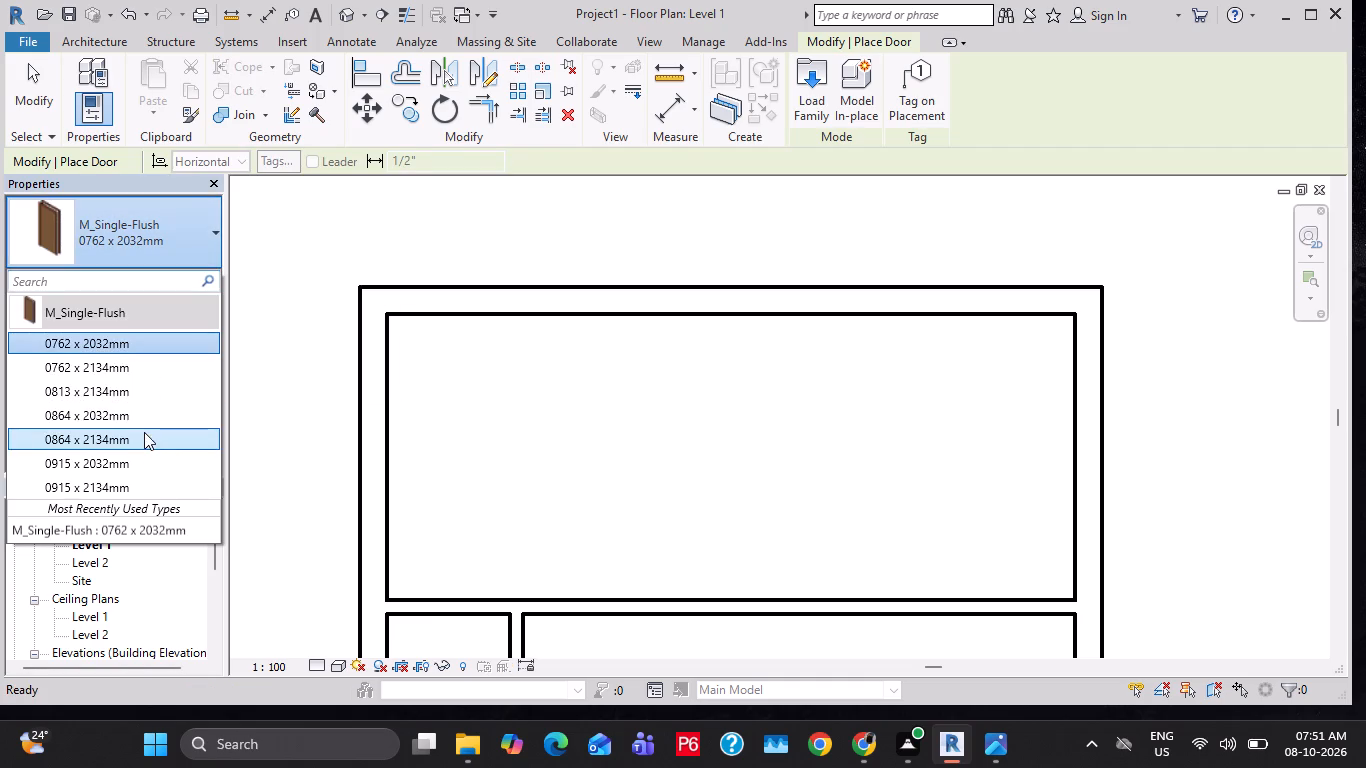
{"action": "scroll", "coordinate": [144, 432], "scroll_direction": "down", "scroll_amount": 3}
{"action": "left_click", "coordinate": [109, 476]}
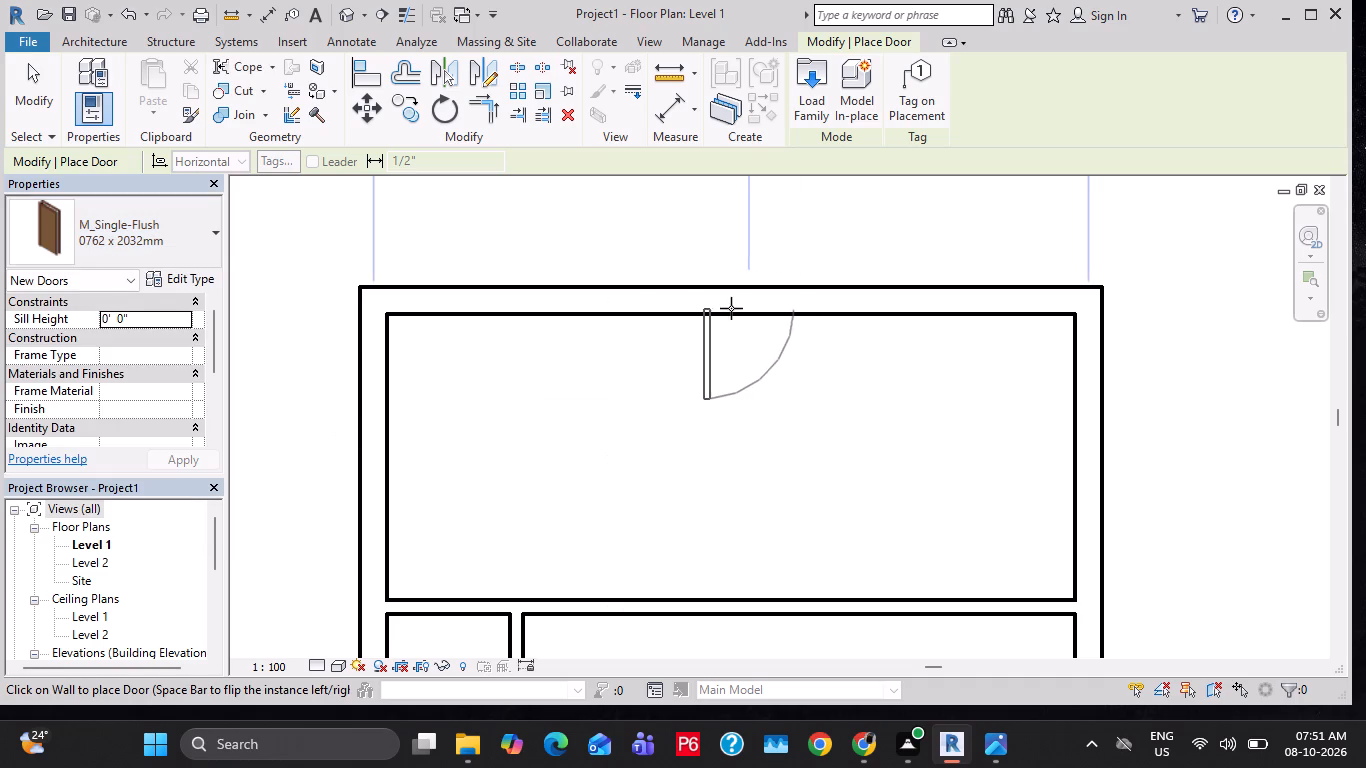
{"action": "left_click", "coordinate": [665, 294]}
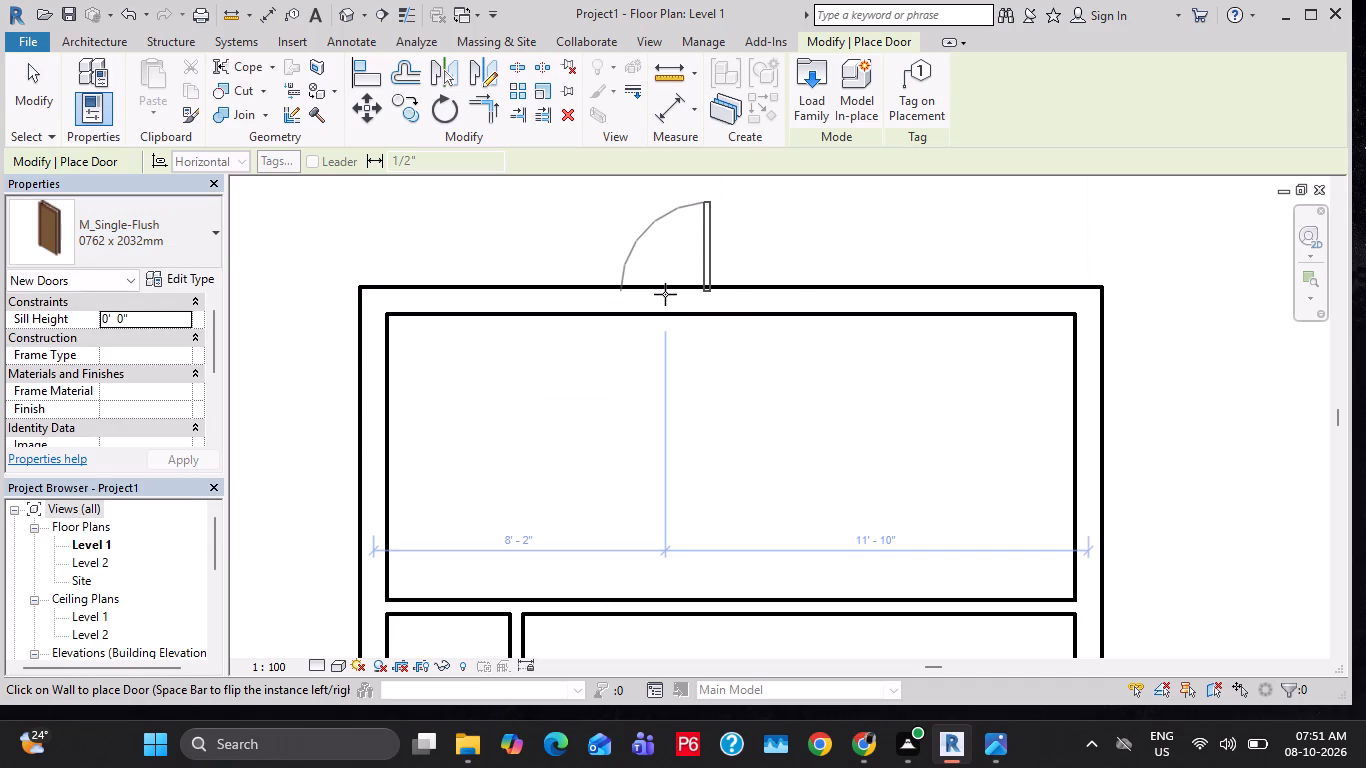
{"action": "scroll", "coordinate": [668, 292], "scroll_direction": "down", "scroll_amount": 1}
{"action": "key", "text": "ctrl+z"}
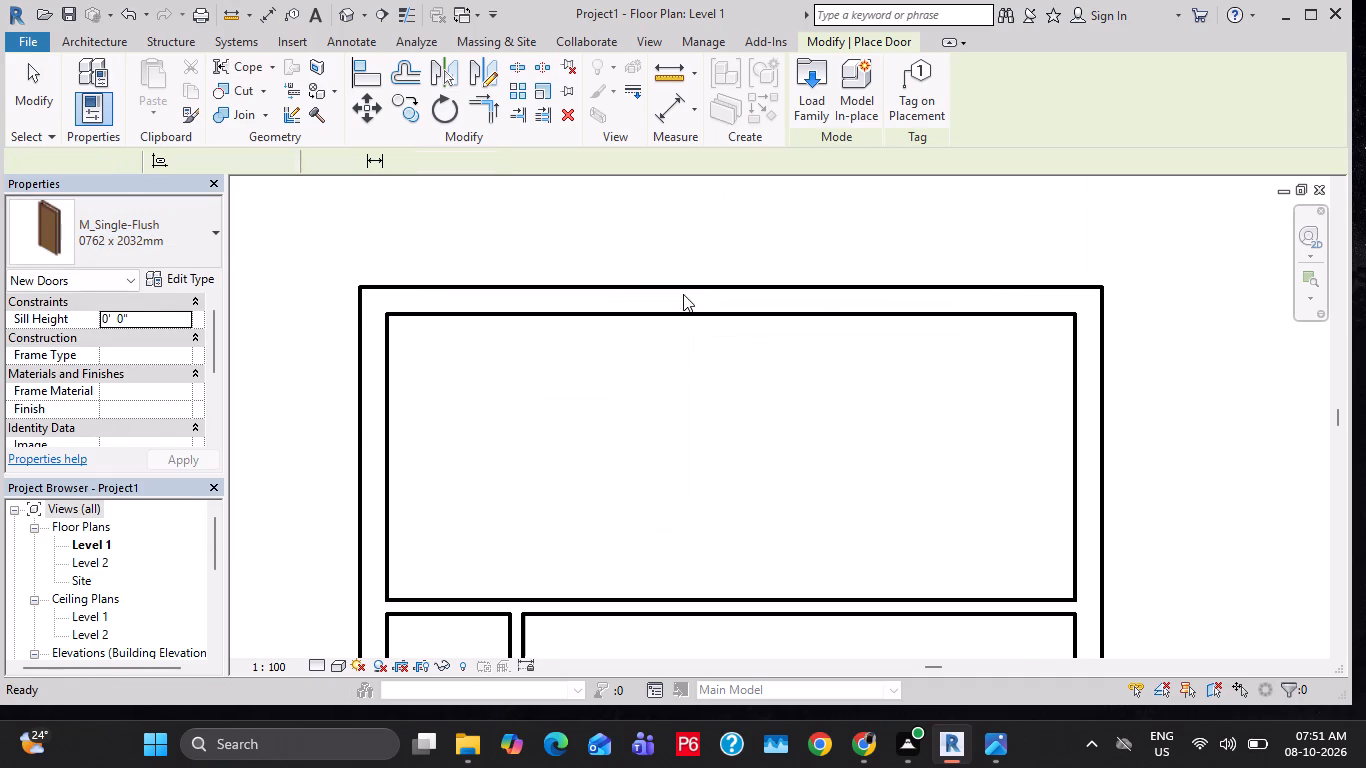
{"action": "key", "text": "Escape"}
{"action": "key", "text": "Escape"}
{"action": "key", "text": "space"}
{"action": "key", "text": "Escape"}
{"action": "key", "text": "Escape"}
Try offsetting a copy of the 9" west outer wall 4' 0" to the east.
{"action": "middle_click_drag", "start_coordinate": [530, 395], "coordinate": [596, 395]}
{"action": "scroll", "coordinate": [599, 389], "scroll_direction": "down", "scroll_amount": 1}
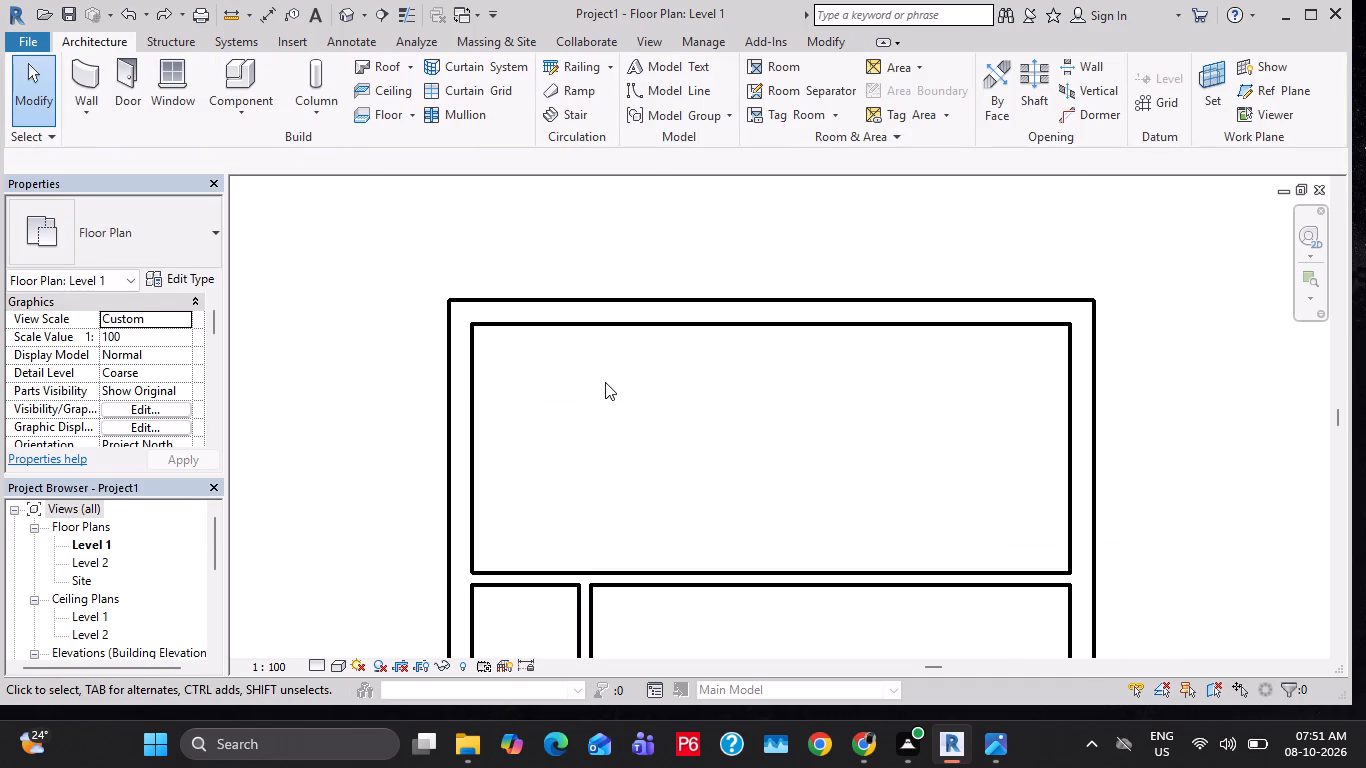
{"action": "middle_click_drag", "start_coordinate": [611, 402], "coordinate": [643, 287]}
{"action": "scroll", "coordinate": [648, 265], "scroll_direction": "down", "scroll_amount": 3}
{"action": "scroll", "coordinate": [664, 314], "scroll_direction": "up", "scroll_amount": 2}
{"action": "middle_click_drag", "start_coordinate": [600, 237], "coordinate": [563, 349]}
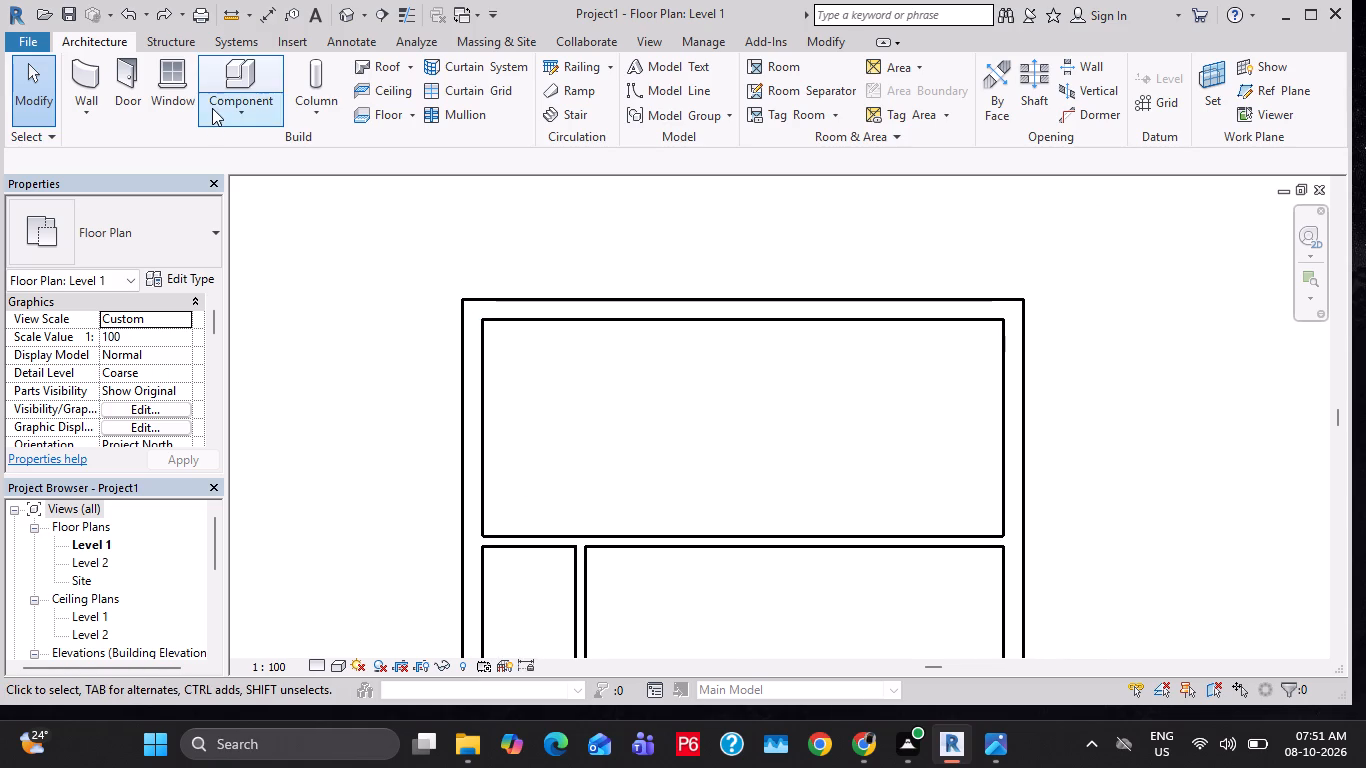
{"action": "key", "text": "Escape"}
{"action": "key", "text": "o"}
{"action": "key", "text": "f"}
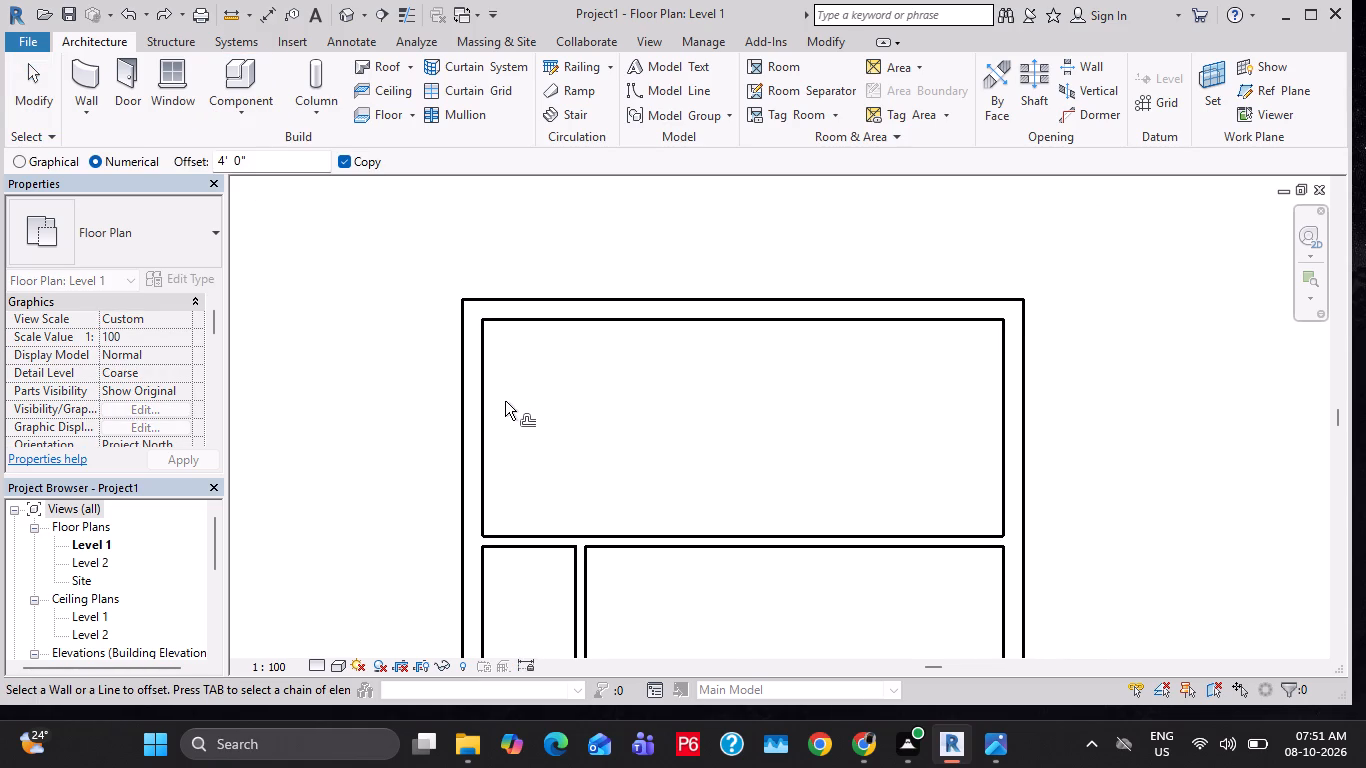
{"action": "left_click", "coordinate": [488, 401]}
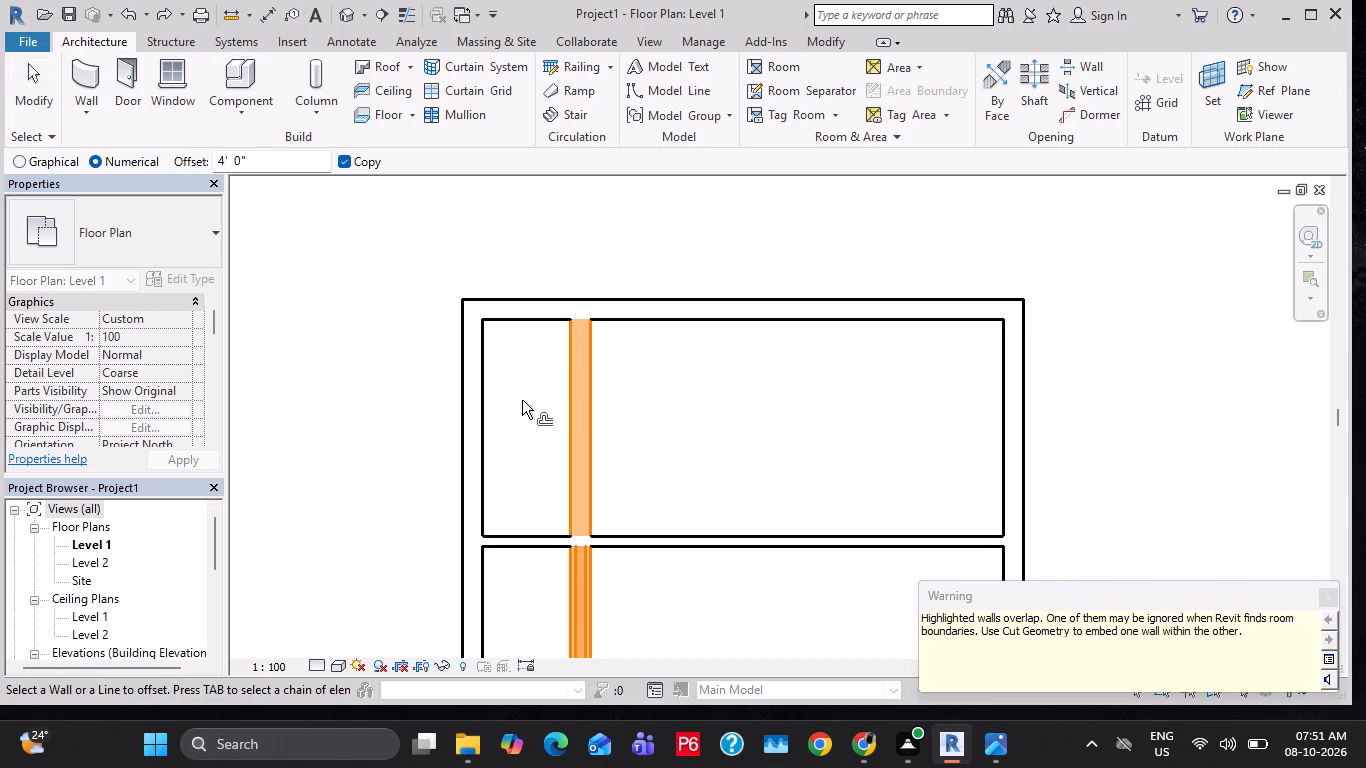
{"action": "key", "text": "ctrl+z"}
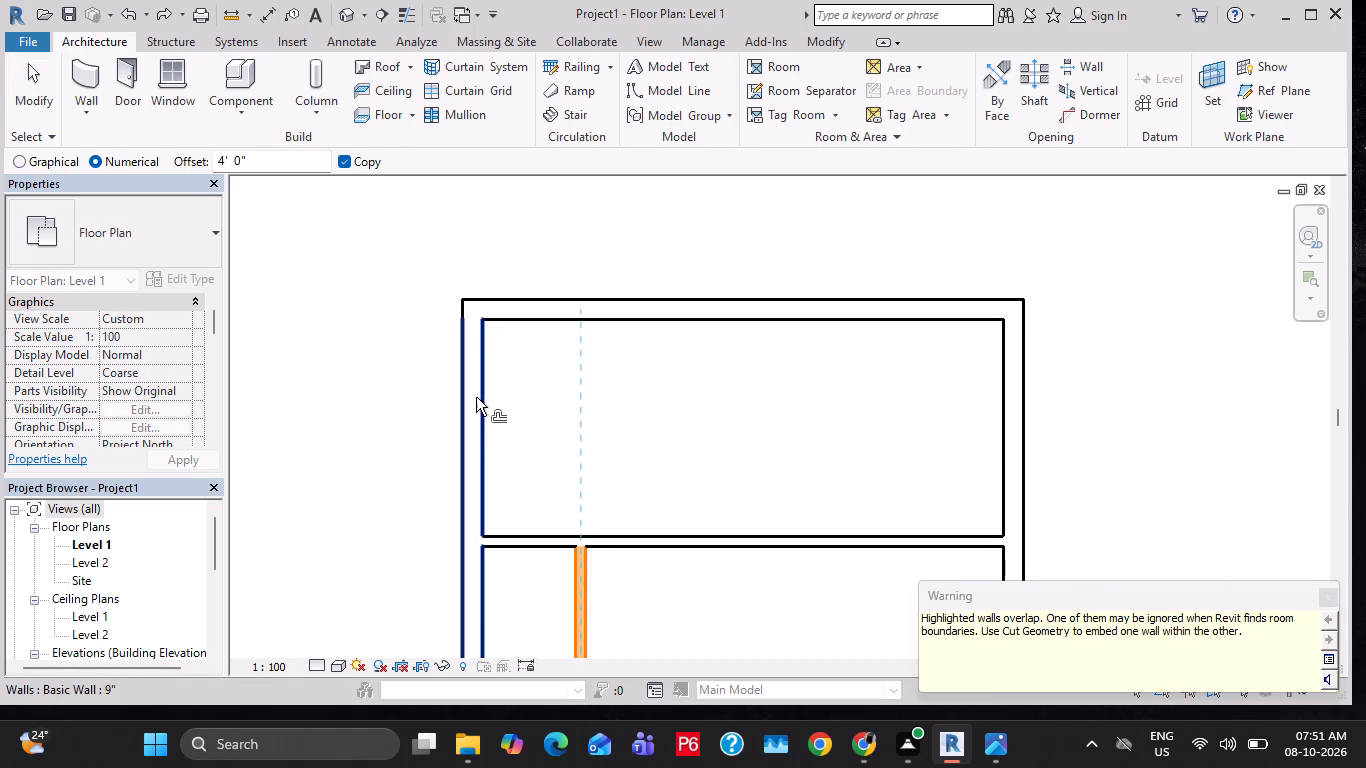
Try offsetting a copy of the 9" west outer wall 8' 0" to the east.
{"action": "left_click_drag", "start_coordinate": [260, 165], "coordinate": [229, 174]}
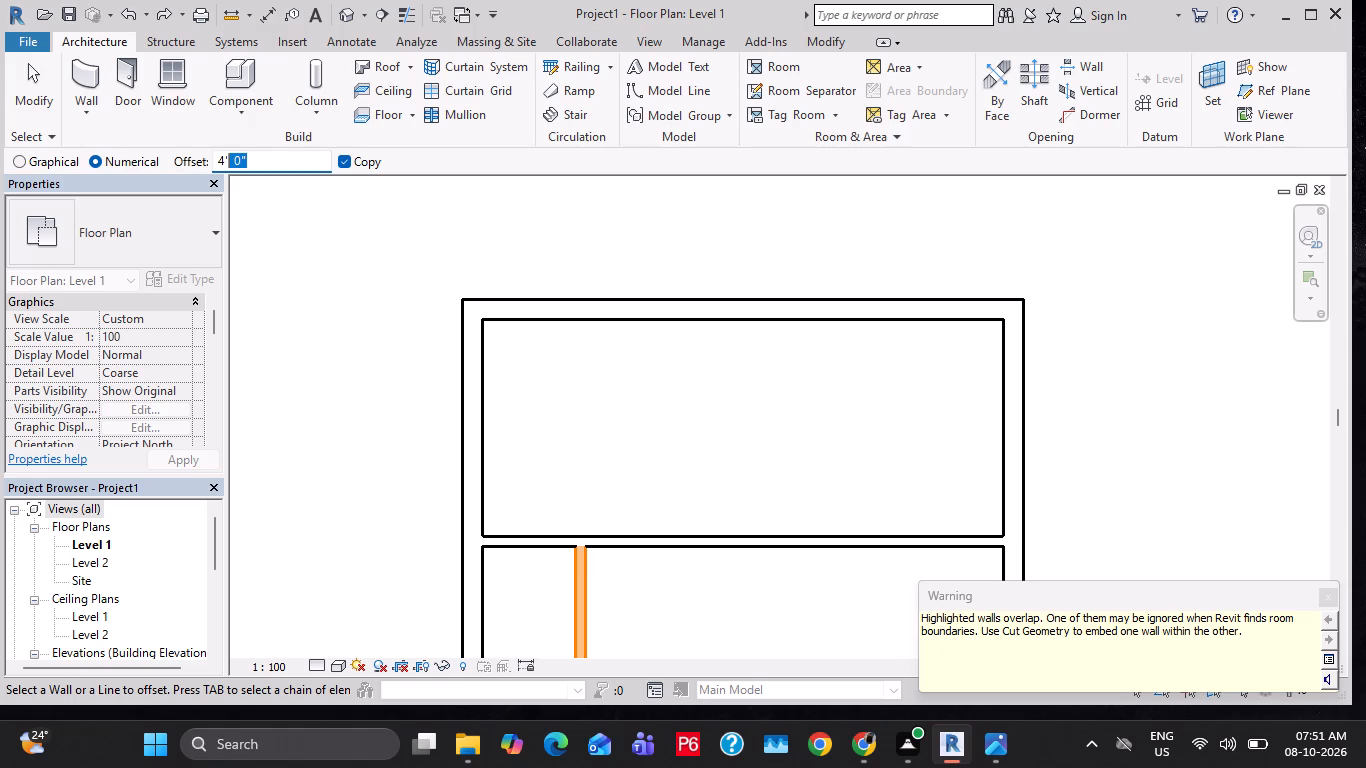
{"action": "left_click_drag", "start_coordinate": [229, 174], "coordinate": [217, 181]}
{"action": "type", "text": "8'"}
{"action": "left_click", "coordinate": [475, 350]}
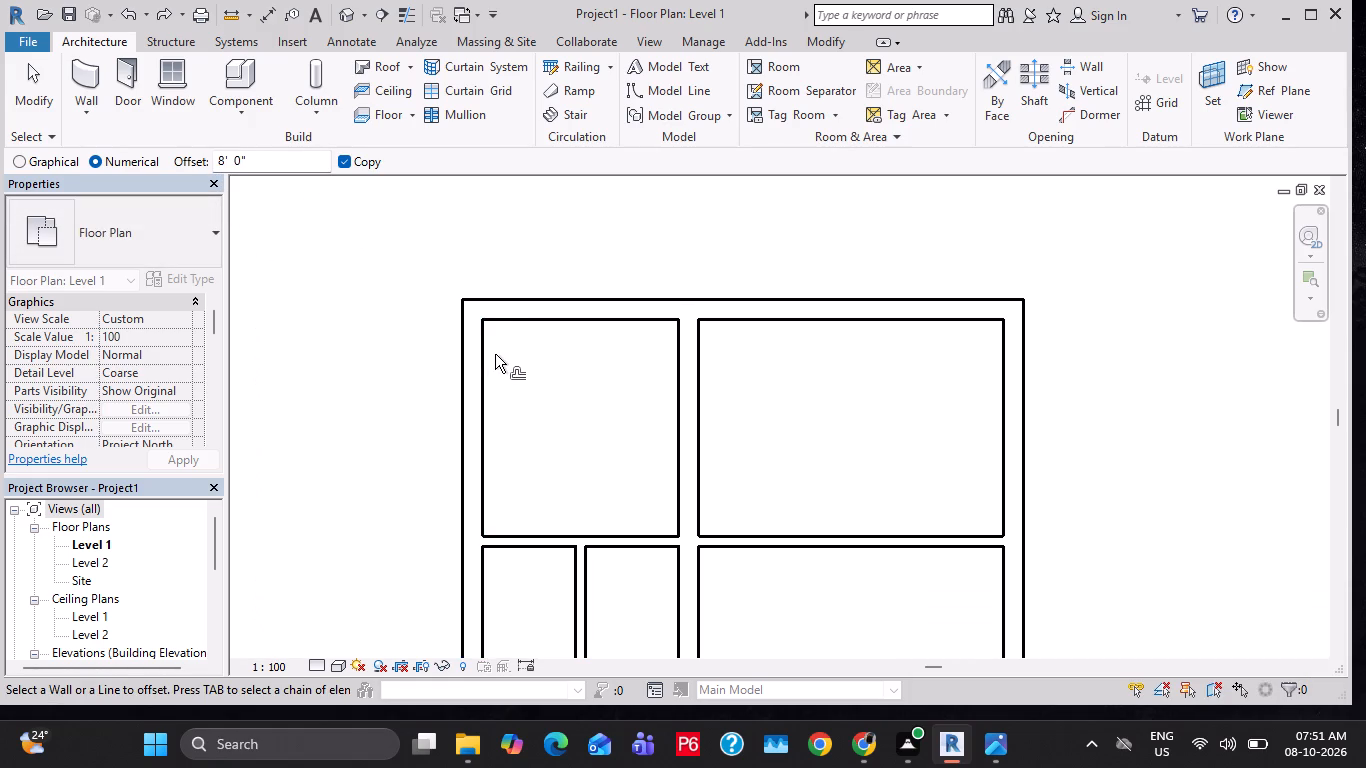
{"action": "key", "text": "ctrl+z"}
Offset a copy of the 9" west outer wall 9' 2" to the east to divide the two bedrooms.
{"action": "left_click_drag", "start_coordinate": [276, 169], "coordinate": [238, 192]}
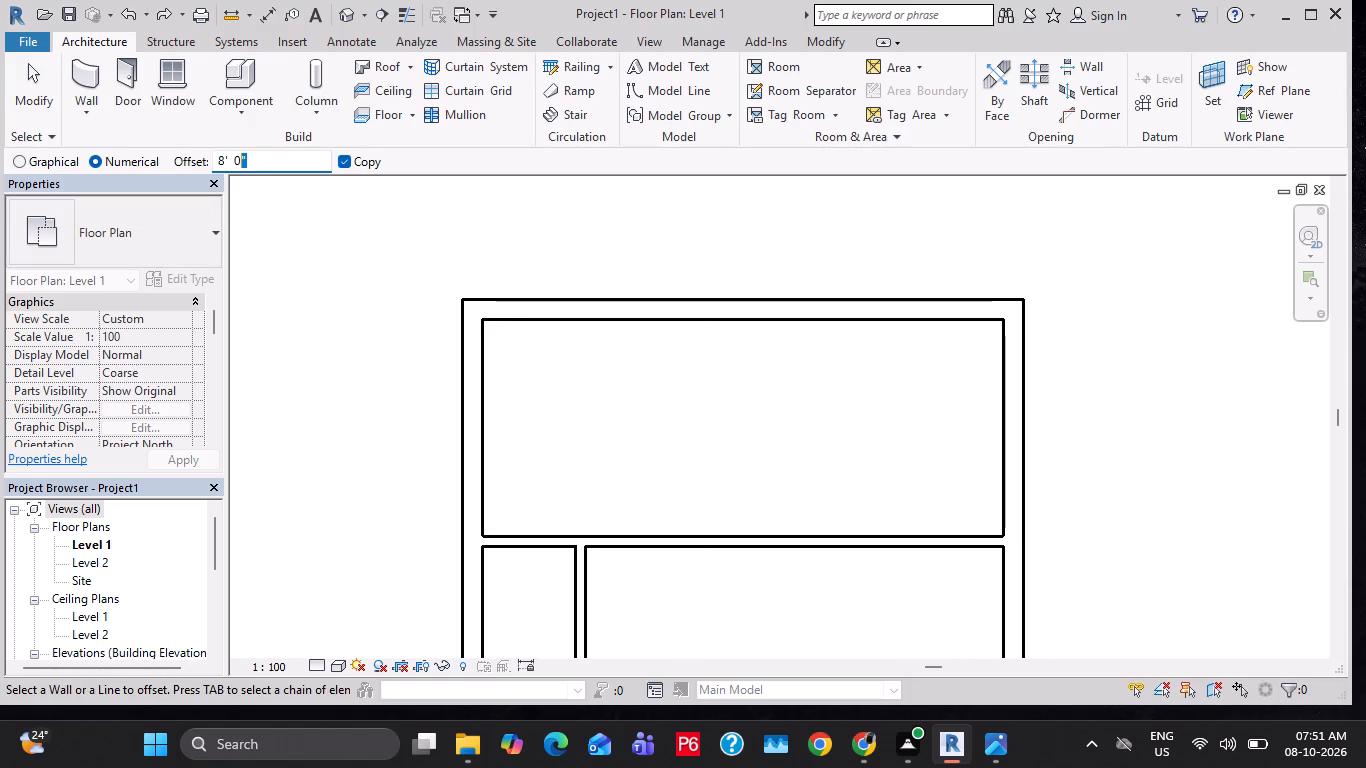
{"action": "left_click_drag", "start_coordinate": [238, 192], "coordinate": [207, 200]}
{"action": "type", "text": "9'2\""}
{"action": "key", "text": "Return"}
{"action": "left_click", "coordinate": [483, 376]}
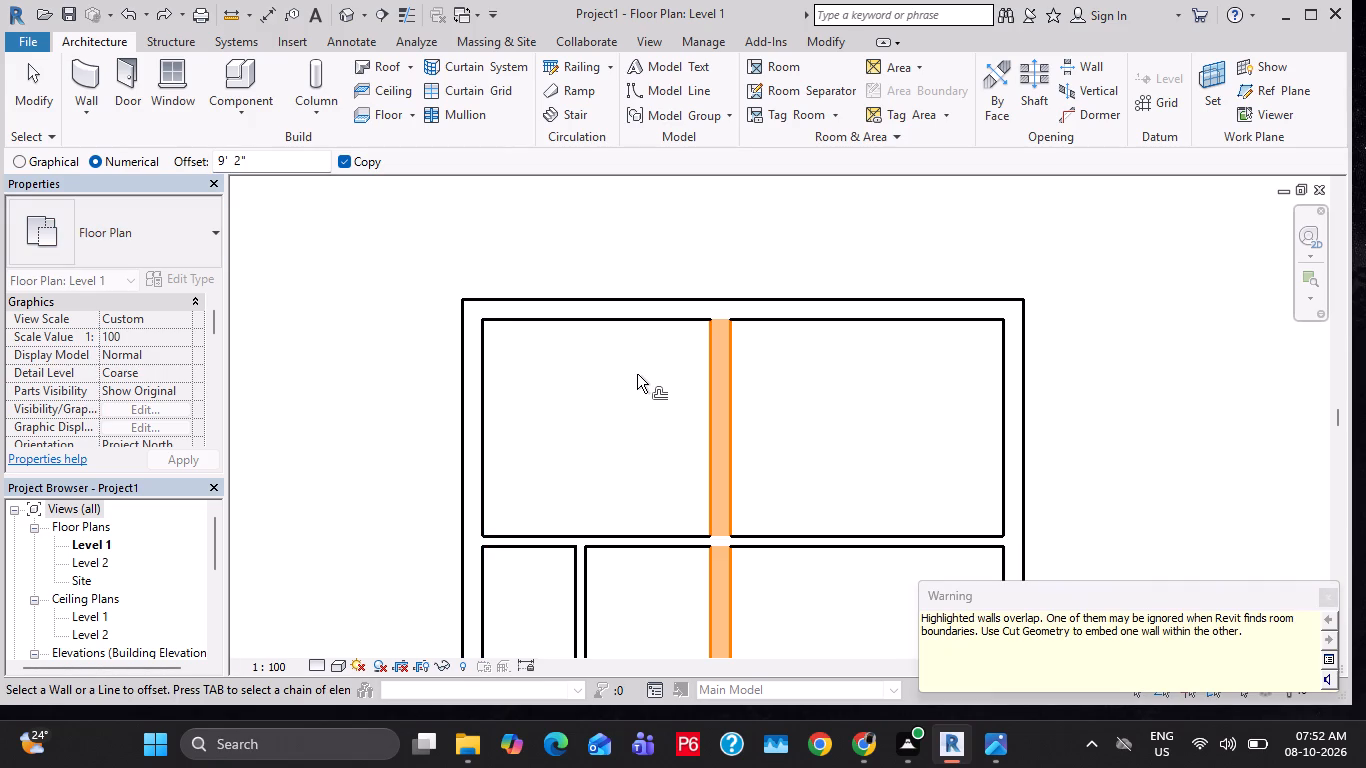
{"action": "left_click", "coordinate": [637, 374]}
{"action": "key", "text": "Escape"}
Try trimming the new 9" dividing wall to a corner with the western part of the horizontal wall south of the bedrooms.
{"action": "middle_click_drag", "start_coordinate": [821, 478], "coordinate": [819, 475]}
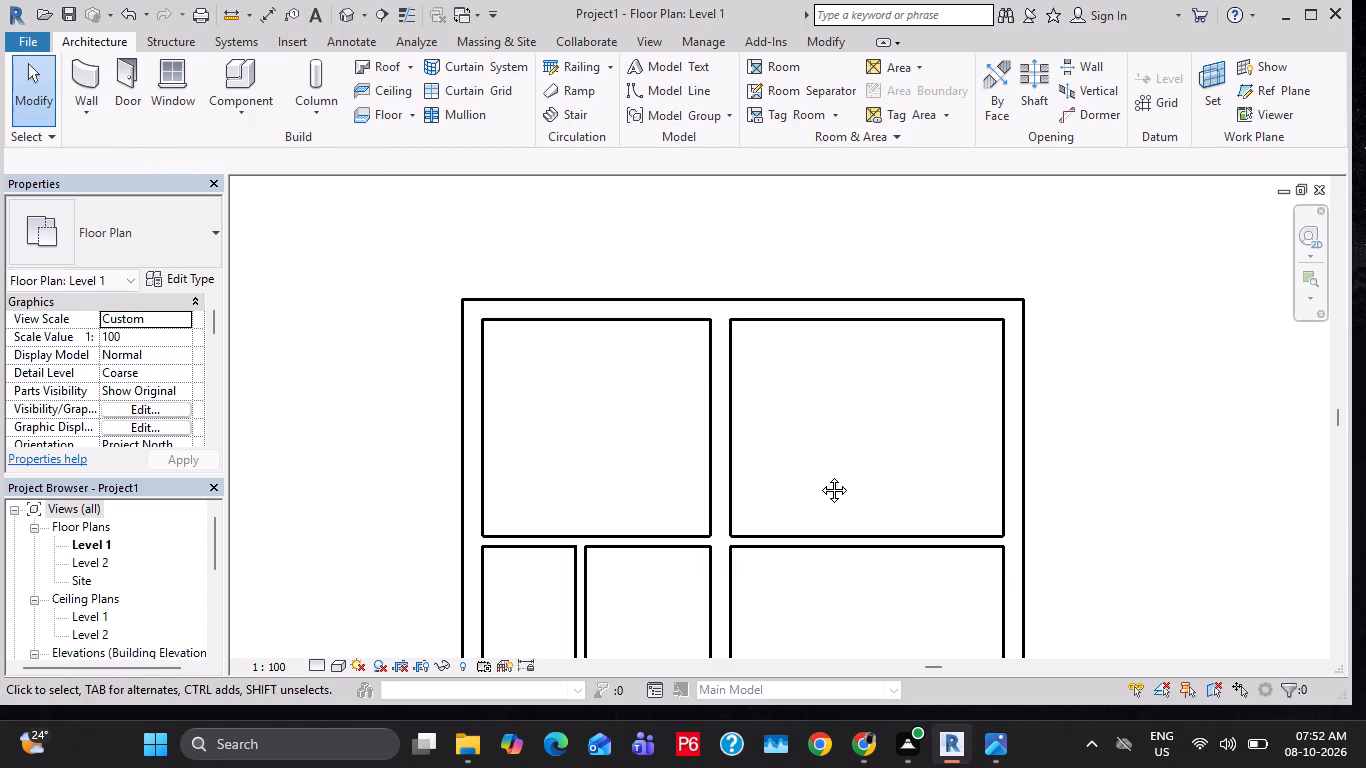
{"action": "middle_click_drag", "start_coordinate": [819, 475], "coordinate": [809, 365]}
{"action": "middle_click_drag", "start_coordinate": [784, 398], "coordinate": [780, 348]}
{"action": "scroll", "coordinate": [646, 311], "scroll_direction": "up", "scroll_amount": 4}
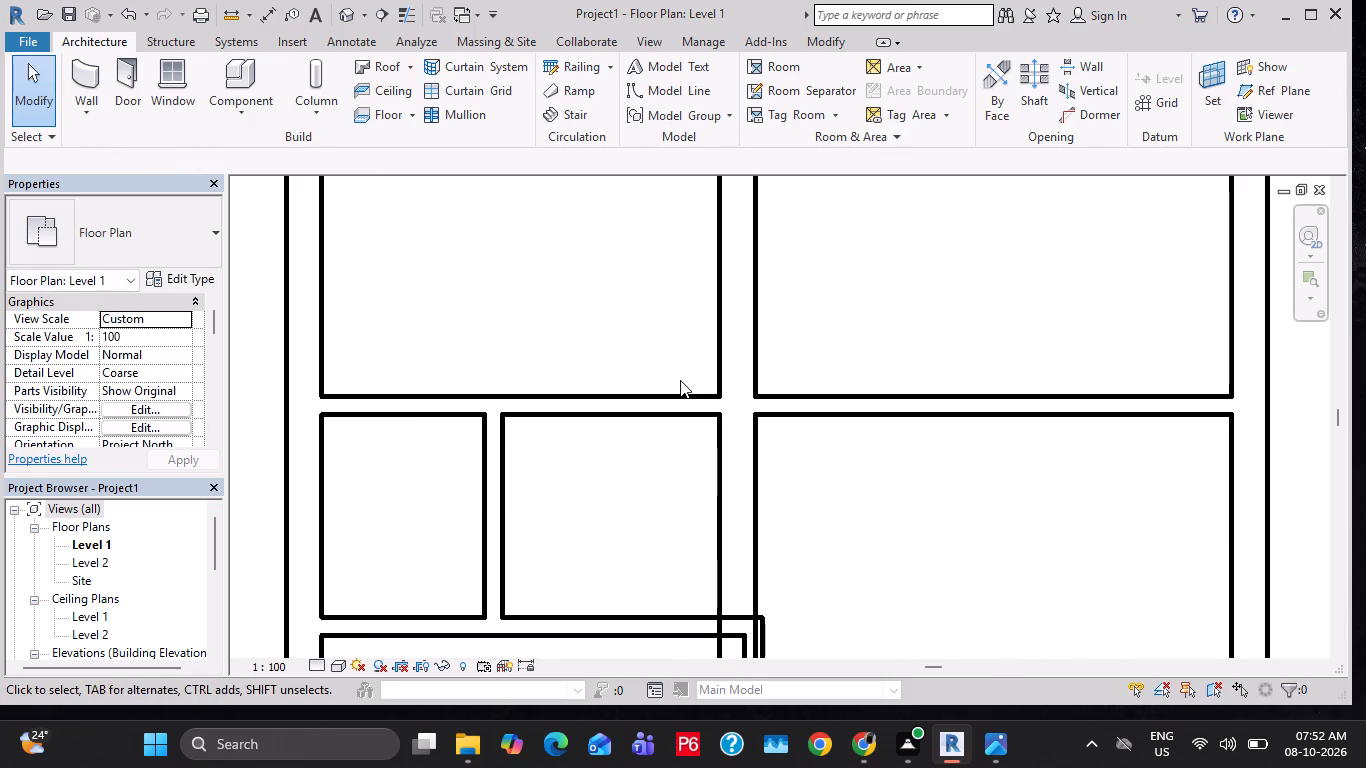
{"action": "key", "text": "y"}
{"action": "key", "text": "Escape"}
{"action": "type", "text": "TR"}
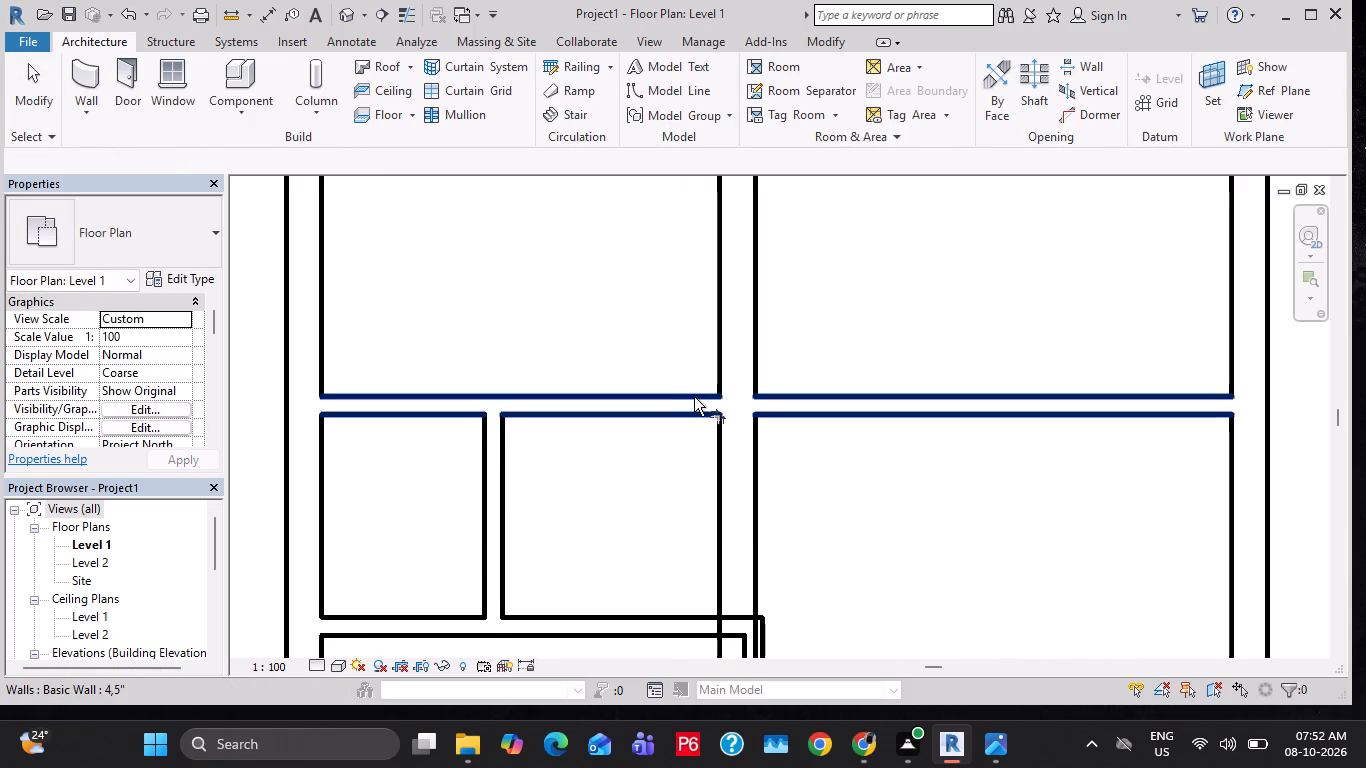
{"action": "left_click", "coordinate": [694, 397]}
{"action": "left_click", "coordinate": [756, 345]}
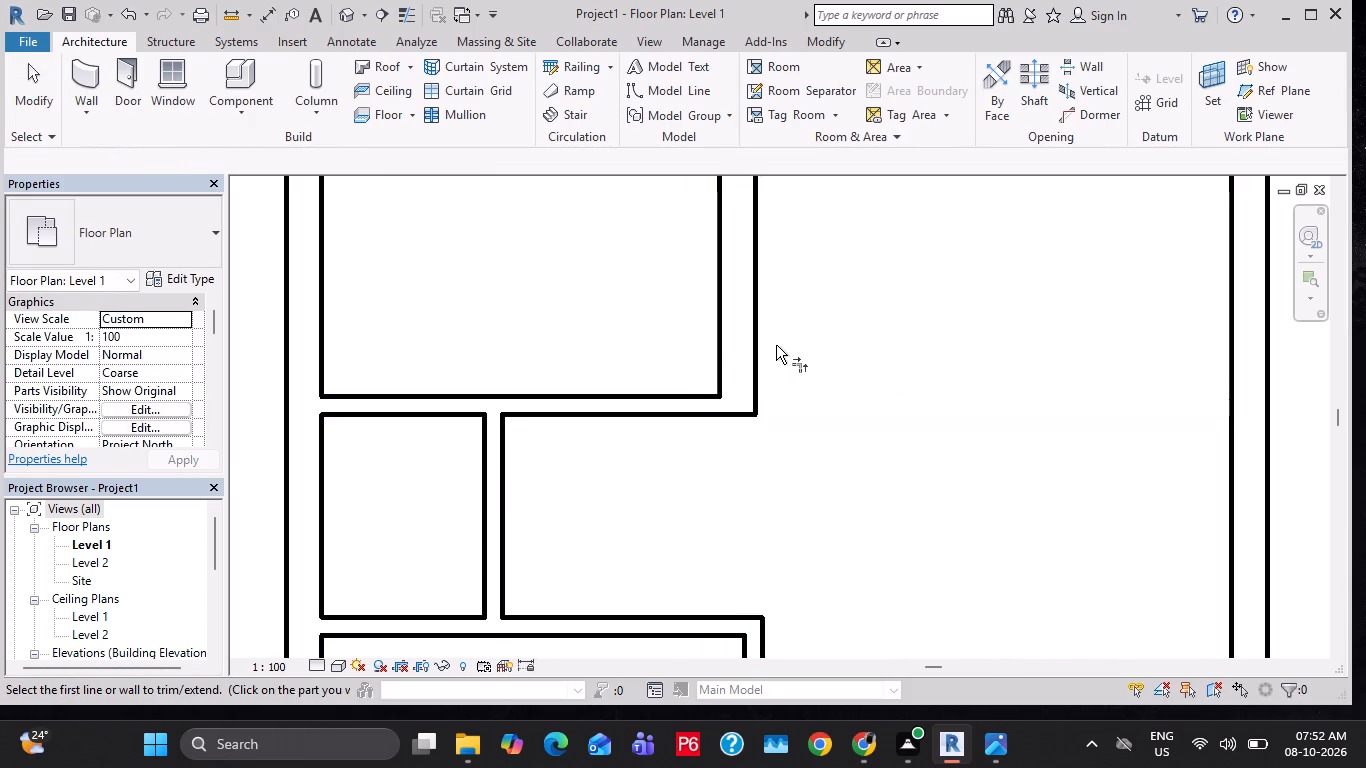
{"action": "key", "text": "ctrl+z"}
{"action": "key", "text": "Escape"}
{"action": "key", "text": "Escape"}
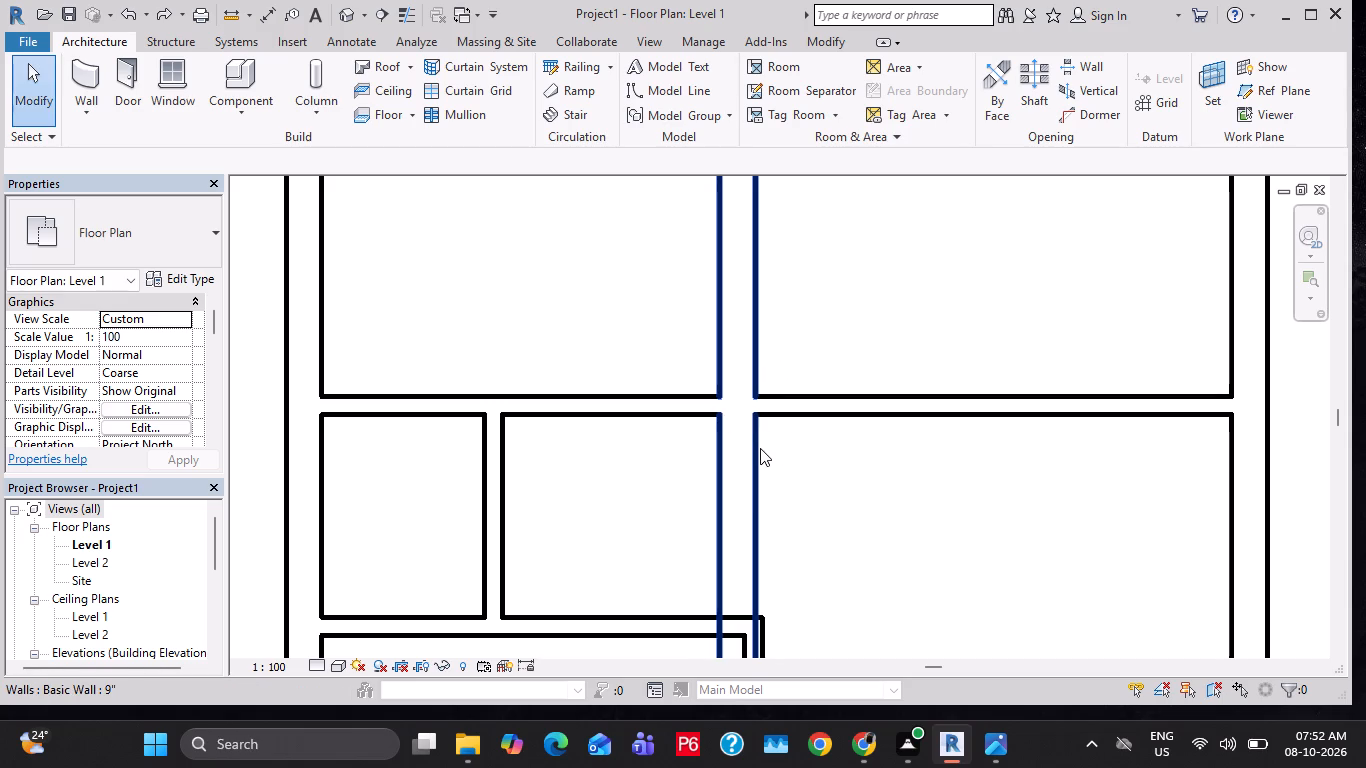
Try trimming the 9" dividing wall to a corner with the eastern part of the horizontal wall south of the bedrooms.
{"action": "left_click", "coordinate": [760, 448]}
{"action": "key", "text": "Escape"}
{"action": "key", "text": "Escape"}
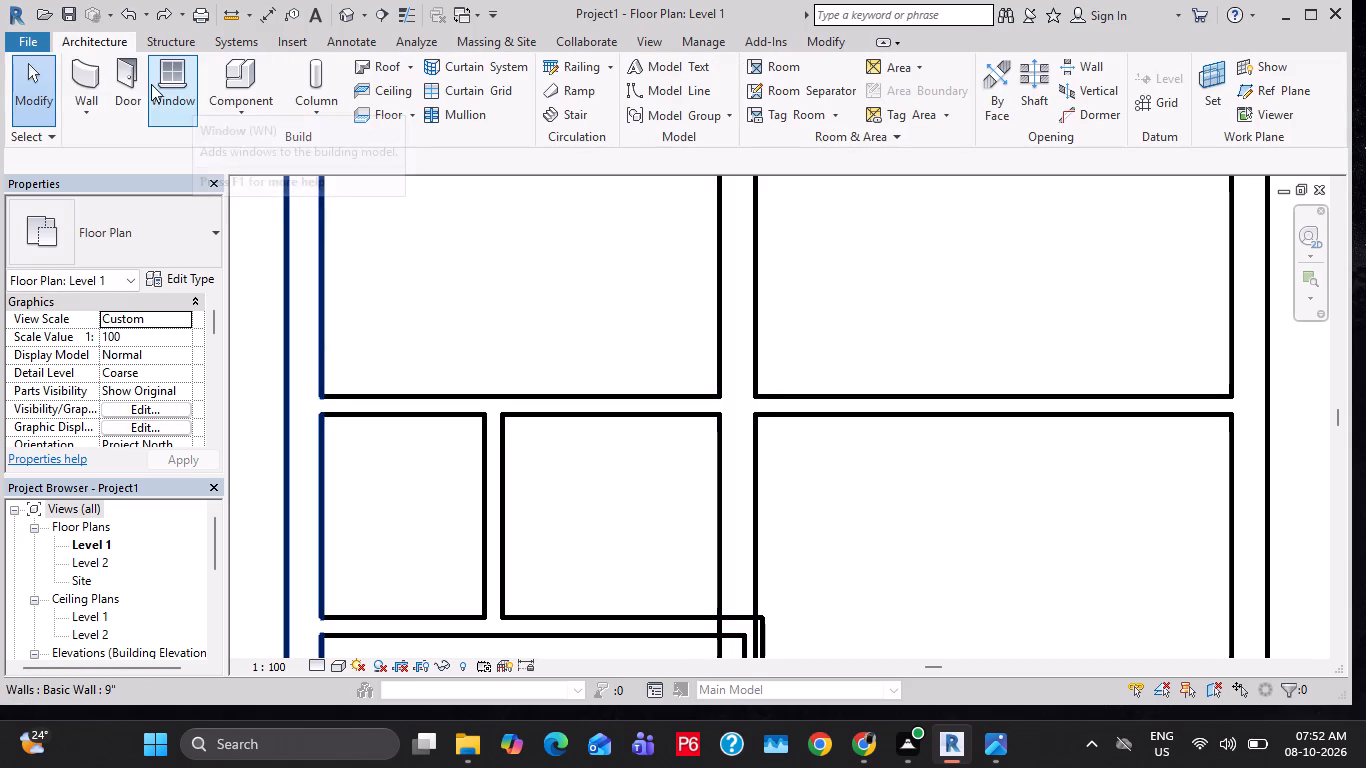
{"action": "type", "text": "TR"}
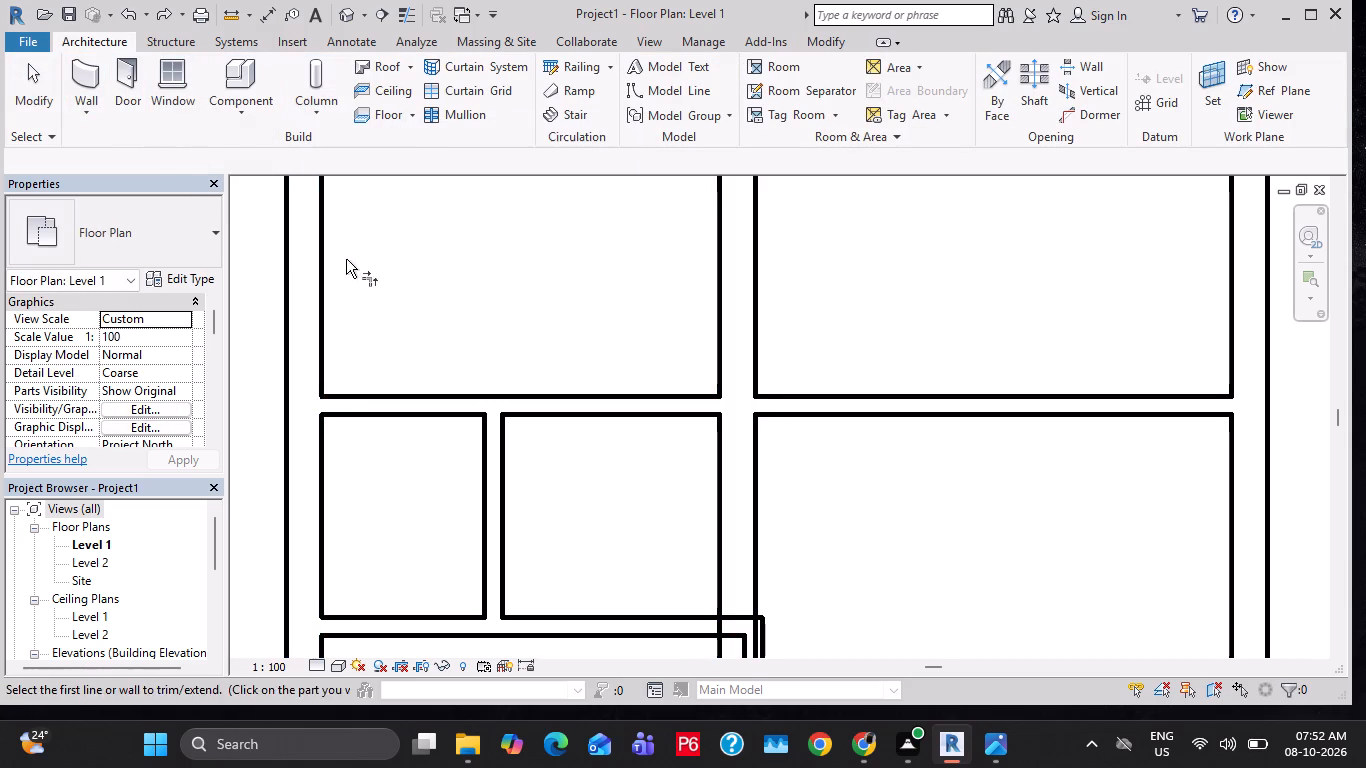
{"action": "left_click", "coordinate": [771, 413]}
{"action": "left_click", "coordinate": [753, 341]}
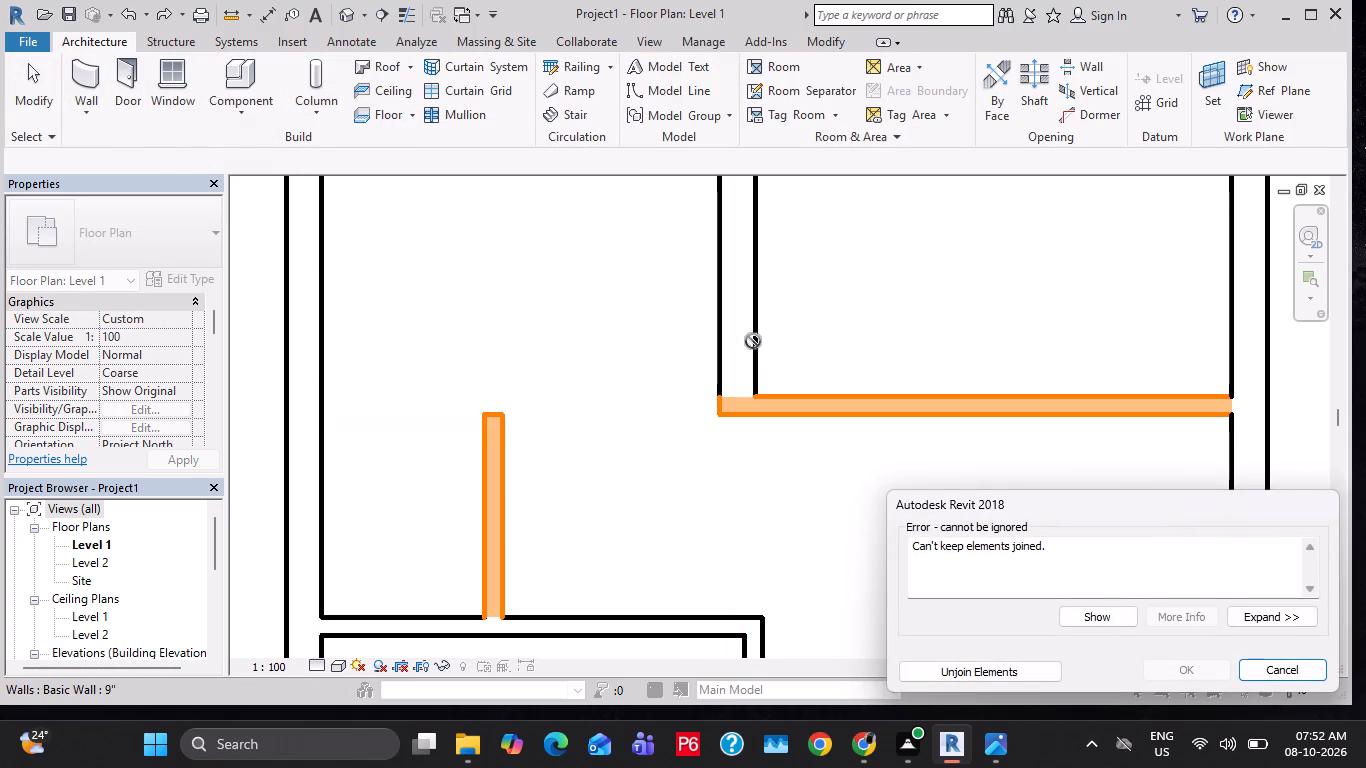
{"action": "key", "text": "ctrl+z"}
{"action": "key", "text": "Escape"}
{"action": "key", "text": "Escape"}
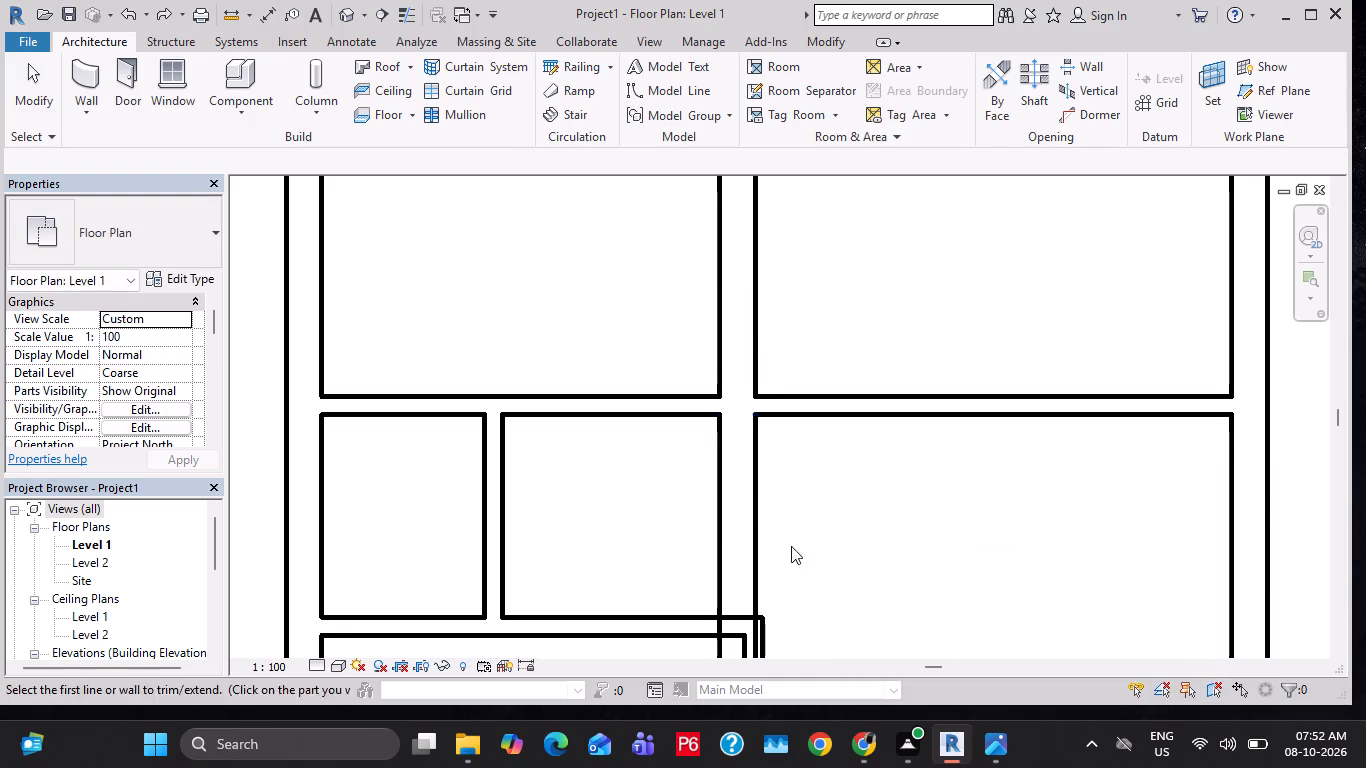
Shorten the 9" dividing wall by moving its south end up to the horizontal wall south of the bedrooms.
{"action": "left_click", "coordinate": [757, 504]}
{"action": "scroll", "coordinate": [757, 367], "scroll_direction": "down", "scroll_amount": 6}
{"action": "middle_click_drag", "start_coordinate": [757, 526], "coordinate": [749, 517]}
{"action": "scroll", "coordinate": [736, 580], "scroll_direction": "up", "scroll_amount": 1}
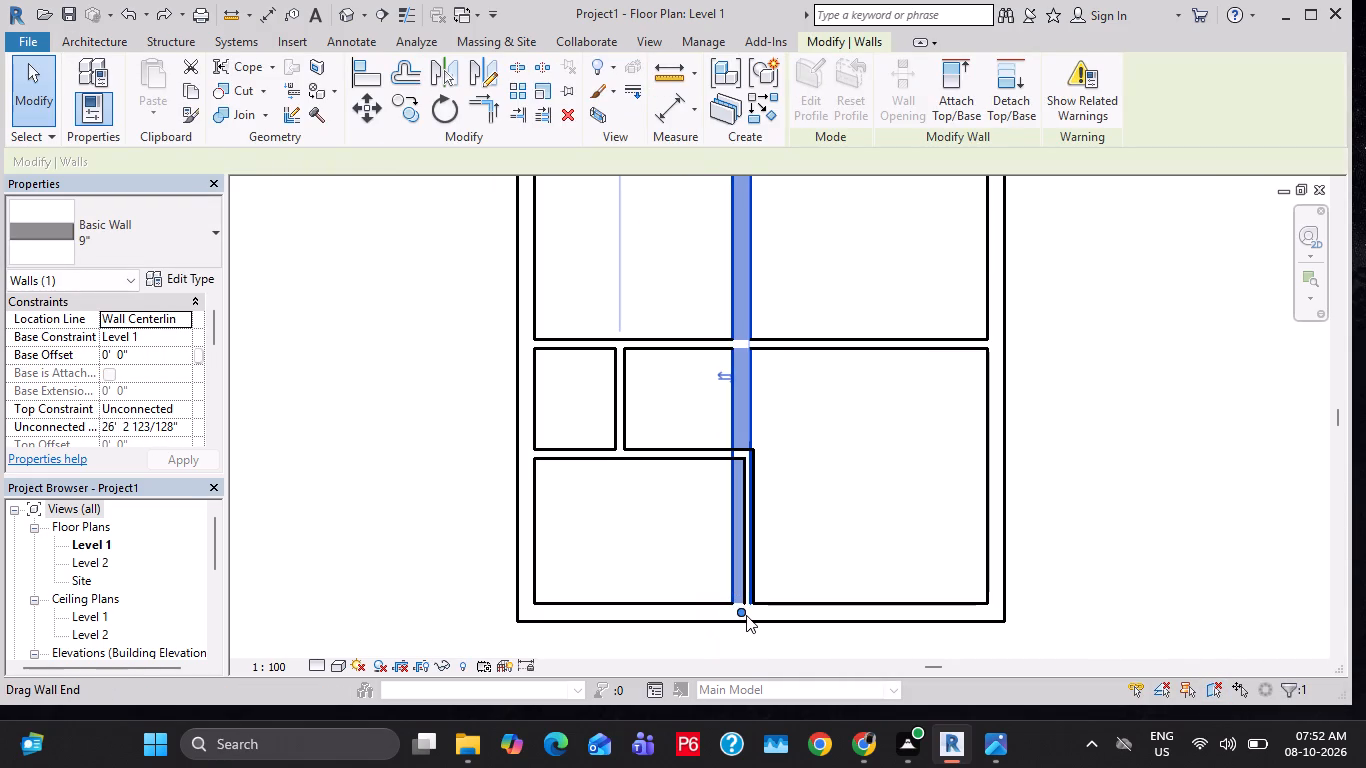
{"action": "left_click_drag", "start_coordinate": [740, 611], "coordinate": [724, 412]}
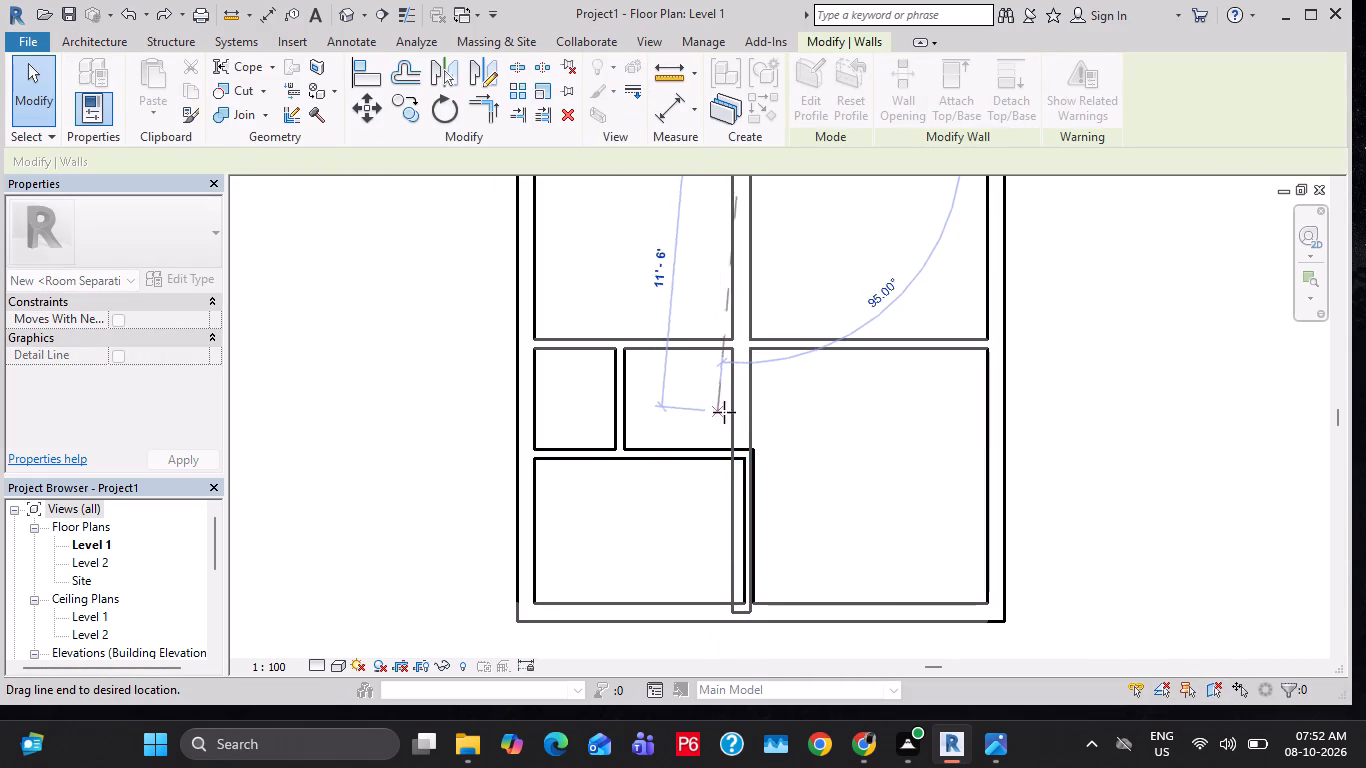
{"action": "left_click_drag", "start_coordinate": [724, 412], "coordinate": [735, 406]}
{"action": "scroll", "coordinate": [736, 405], "scroll_direction": "up", "scroll_amount": 6}
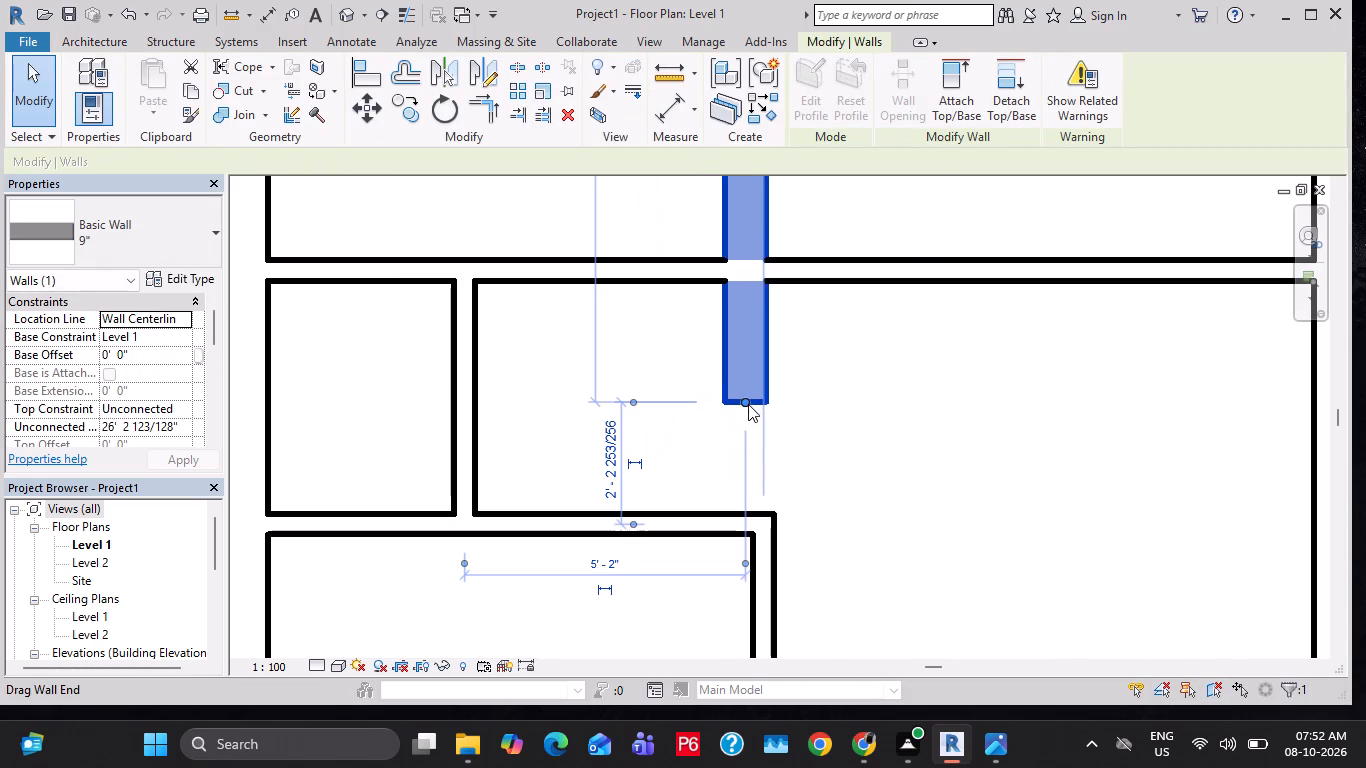
{"action": "left_click_drag", "start_coordinate": [748, 404], "coordinate": [748, 287]}
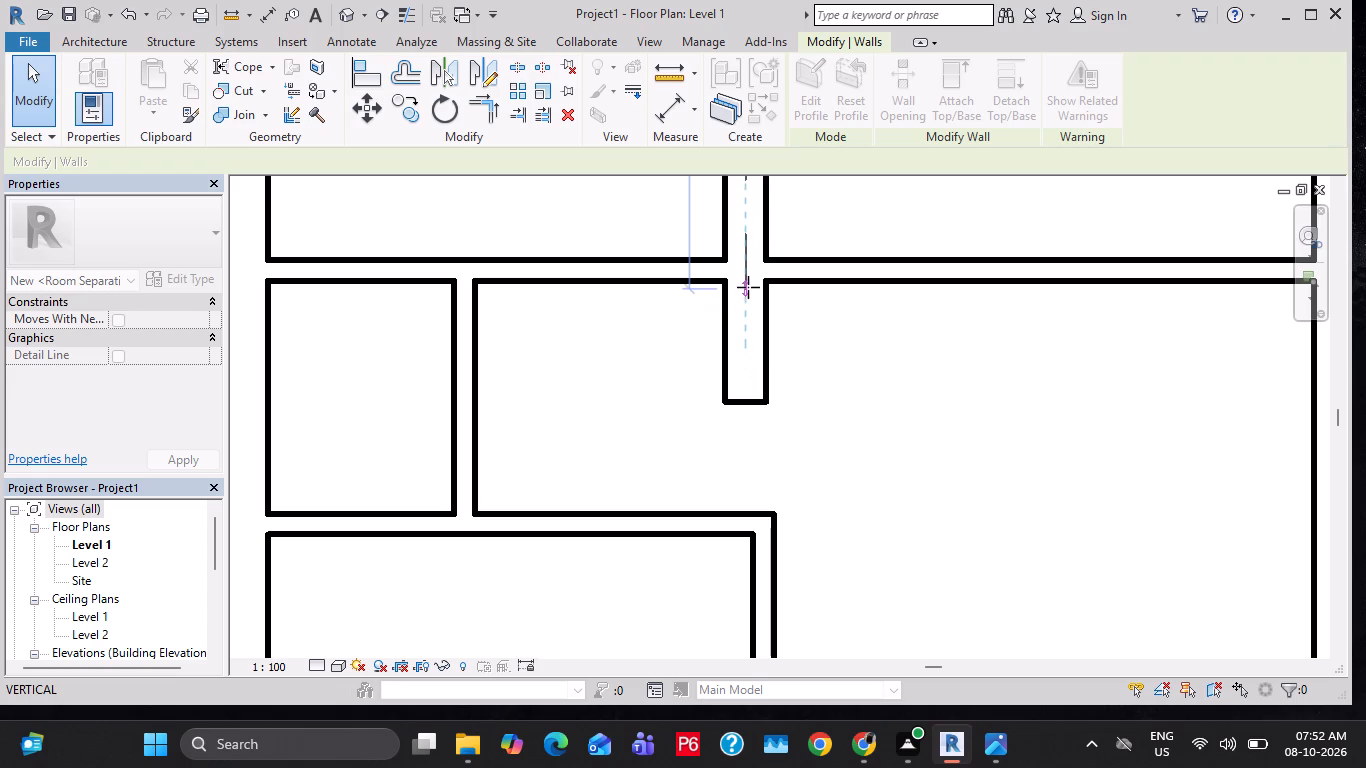
{"action": "left_click_drag", "start_coordinate": [748, 287], "coordinate": [748, 284]}
{"action": "scroll", "coordinate": [737, 272], "scroll_direction": "up", "scroll_amount": 8}
{"action": "key", "text": "Escape"}
{"action": "key", "text": "Escape"}
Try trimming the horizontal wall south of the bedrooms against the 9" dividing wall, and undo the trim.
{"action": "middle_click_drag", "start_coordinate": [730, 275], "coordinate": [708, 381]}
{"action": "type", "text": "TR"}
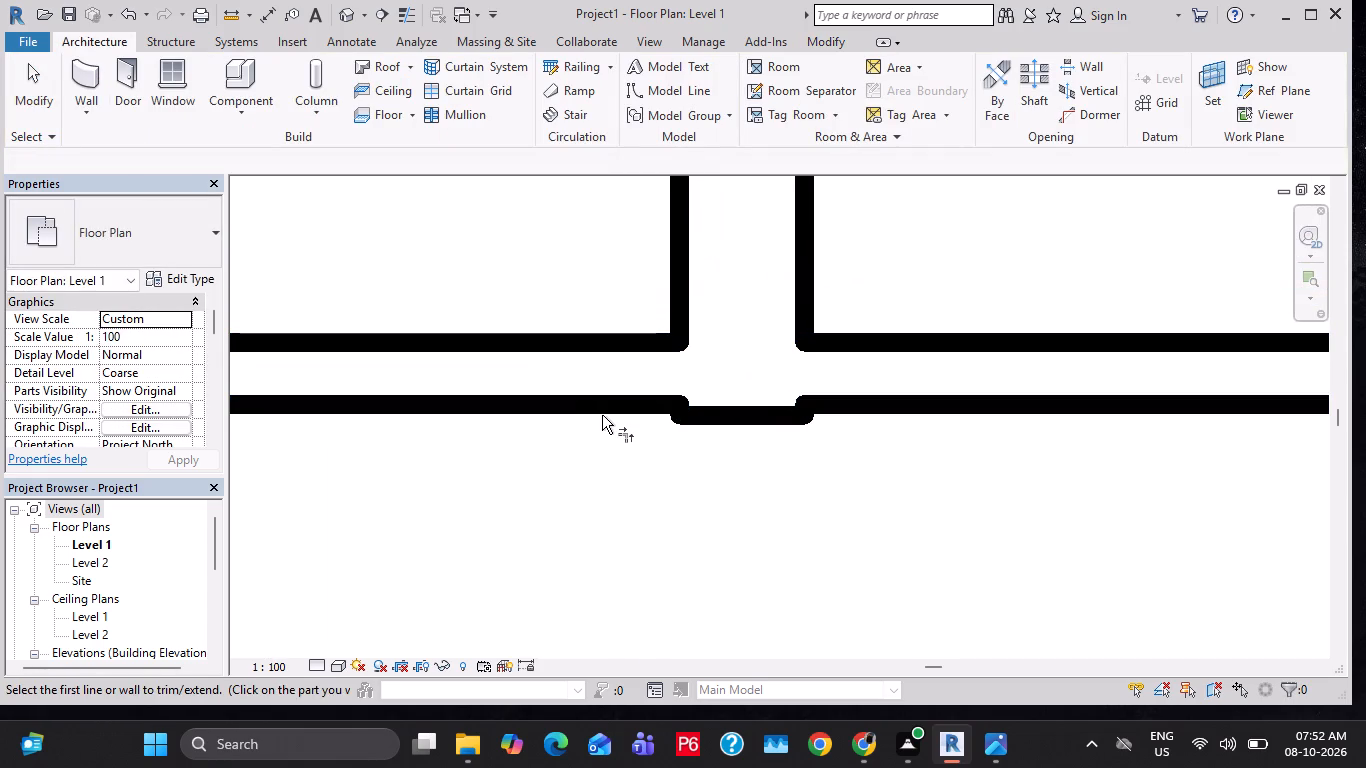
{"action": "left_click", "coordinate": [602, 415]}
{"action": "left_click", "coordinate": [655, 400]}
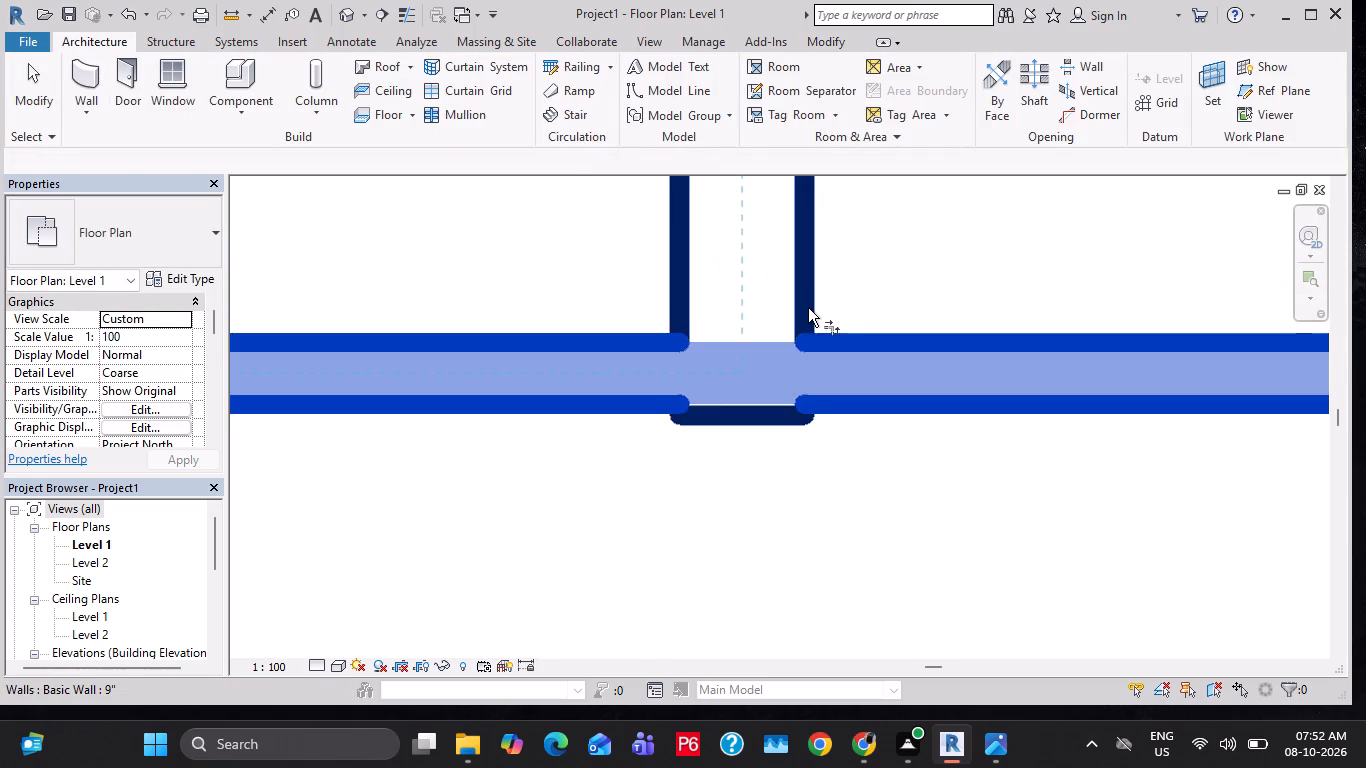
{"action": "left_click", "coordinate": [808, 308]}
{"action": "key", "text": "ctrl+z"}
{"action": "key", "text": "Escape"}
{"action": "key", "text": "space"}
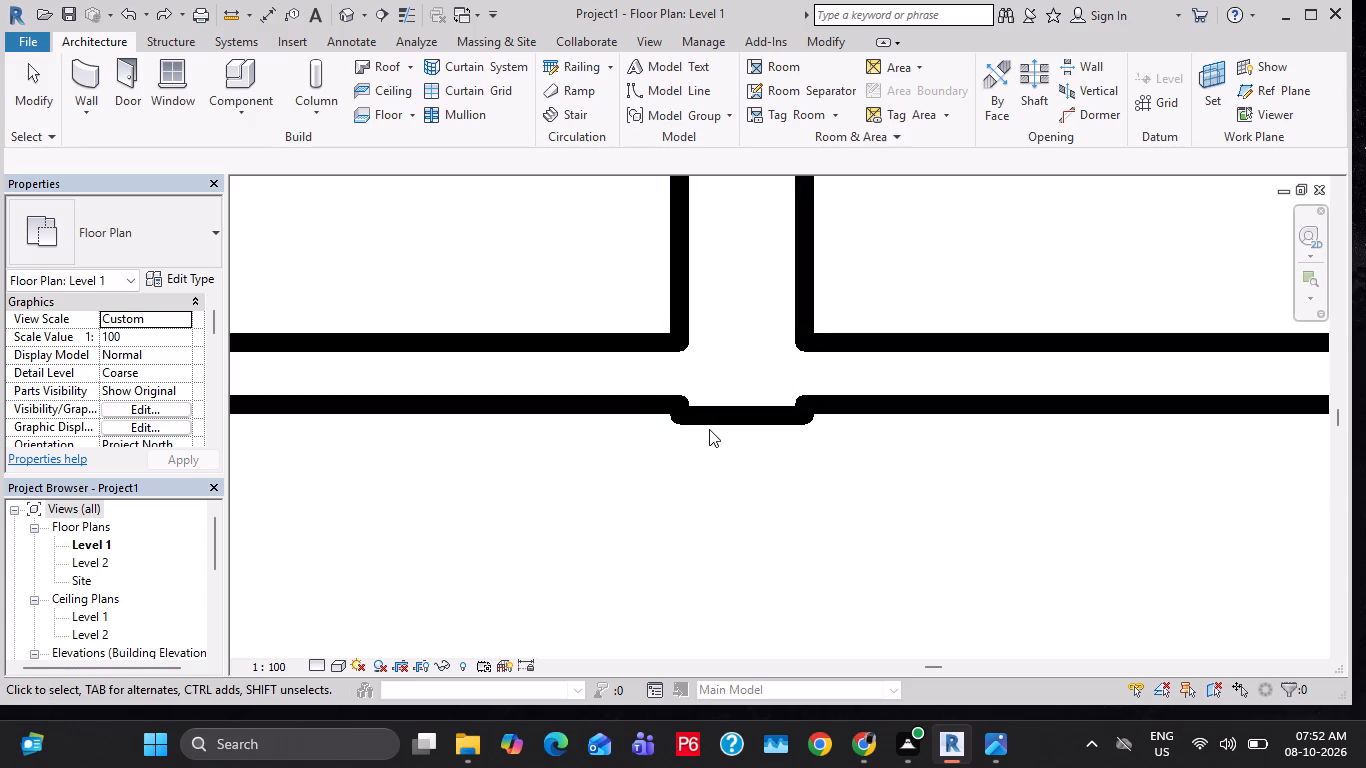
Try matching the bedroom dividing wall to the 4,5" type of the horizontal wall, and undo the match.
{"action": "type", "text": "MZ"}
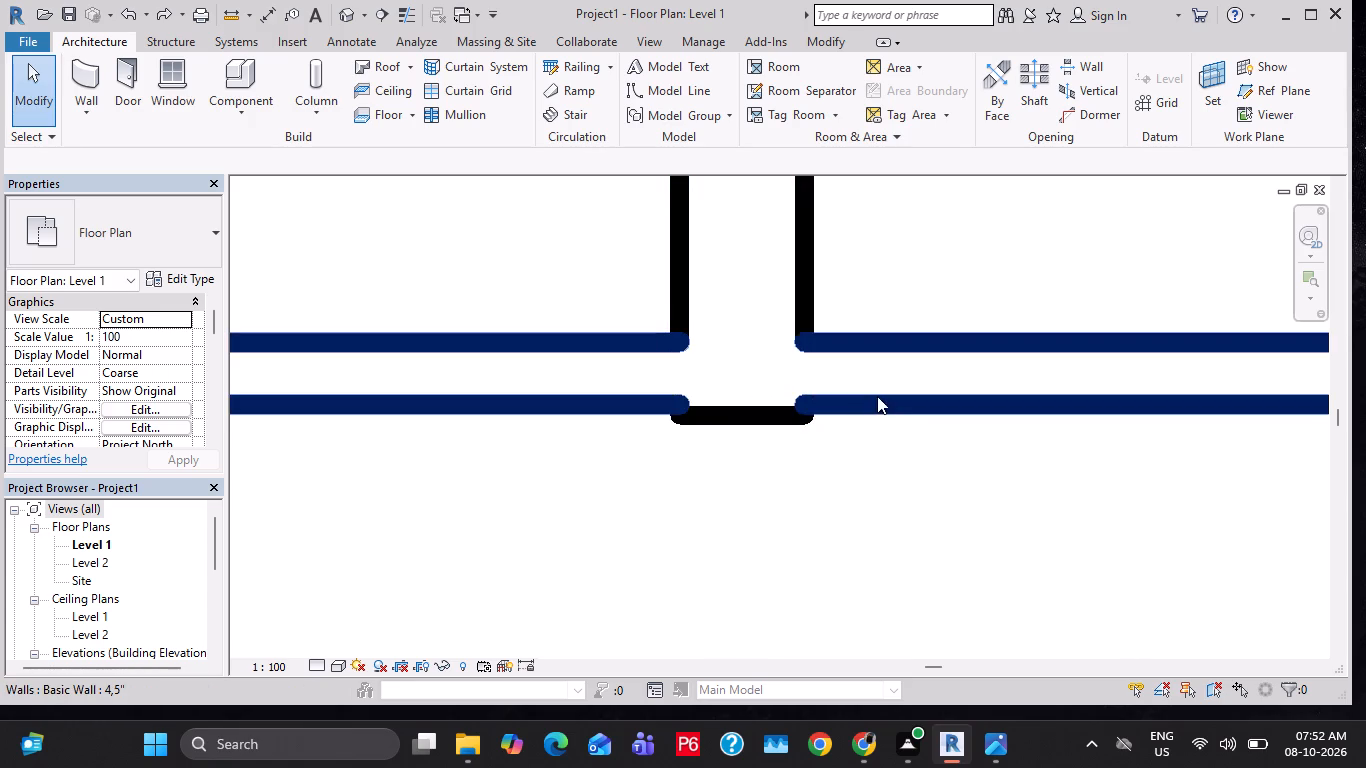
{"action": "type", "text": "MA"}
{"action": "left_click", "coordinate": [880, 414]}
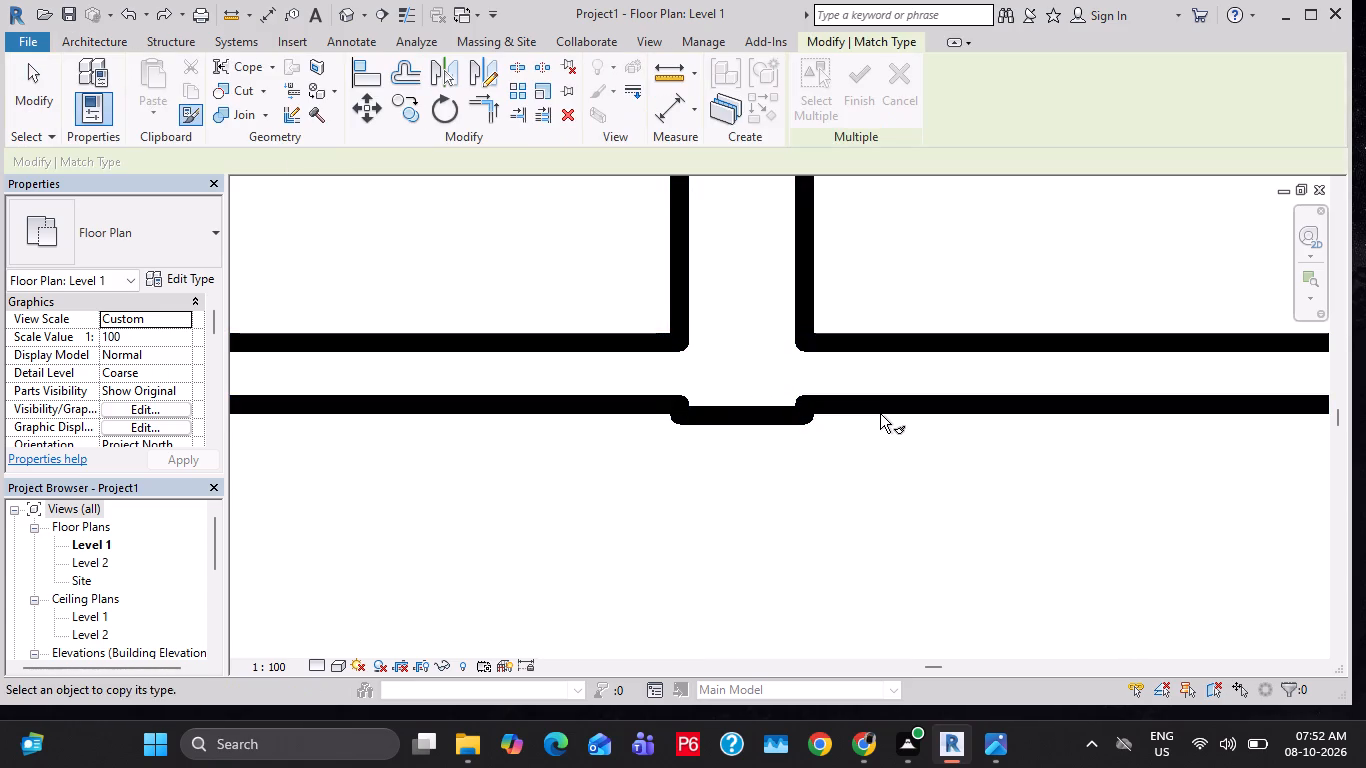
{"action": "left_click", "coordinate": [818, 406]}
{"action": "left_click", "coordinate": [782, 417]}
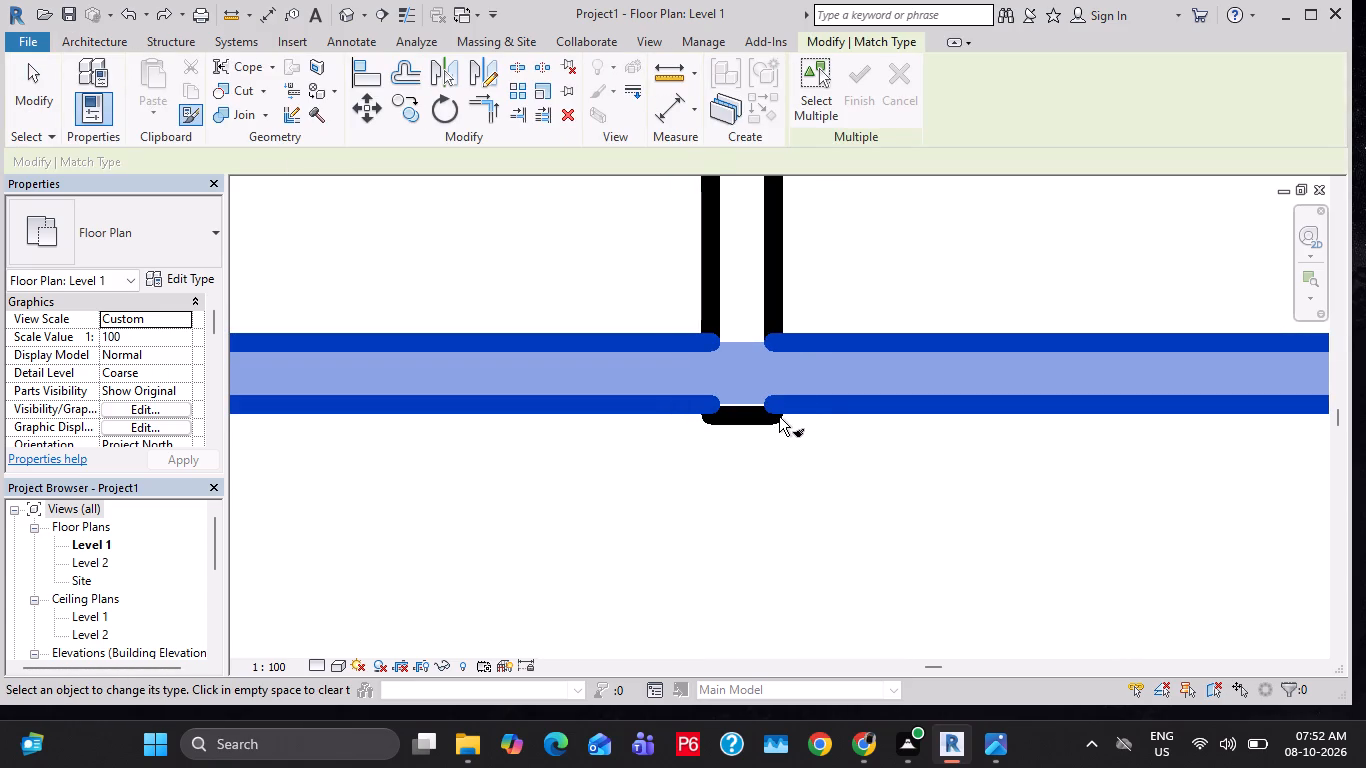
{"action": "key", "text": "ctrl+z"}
Match the bedroom dividing wall's type to the 4,5" horizontal wall south of the bedrooms.
{"action": "scroll", "coordinate": [779, 417], "scroll_direction": "down", "scroll_amount": 2}
{"action": "type", "text": "MZ"}
{"action": "key", "text": "space"}
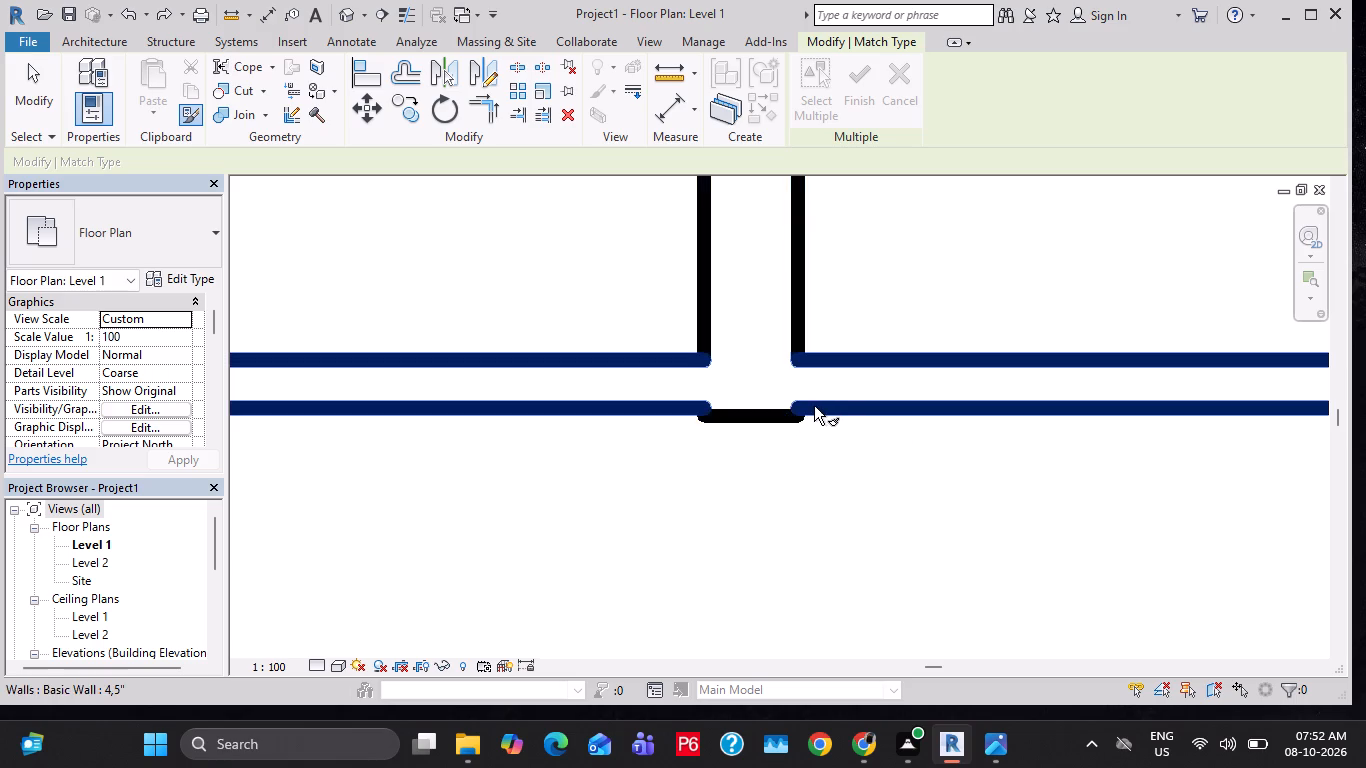
{"action": "left_click", "coordinate": [831, 404]}
{"action": "left_click", "coordinate": [773, 413]}
{"action": "key", "text": "Escape"}
{"action": "key", "text": "Escape"}
Move the 4,5" dividing wall's south end flush with the south face of the horizontal wall it meets.
{"action": "left_click", "coordinate": [759, 415]}
{"action": "scroll", "coordinate": [758, 416], "scroll_direction": "up", "scroll_amount": 4}
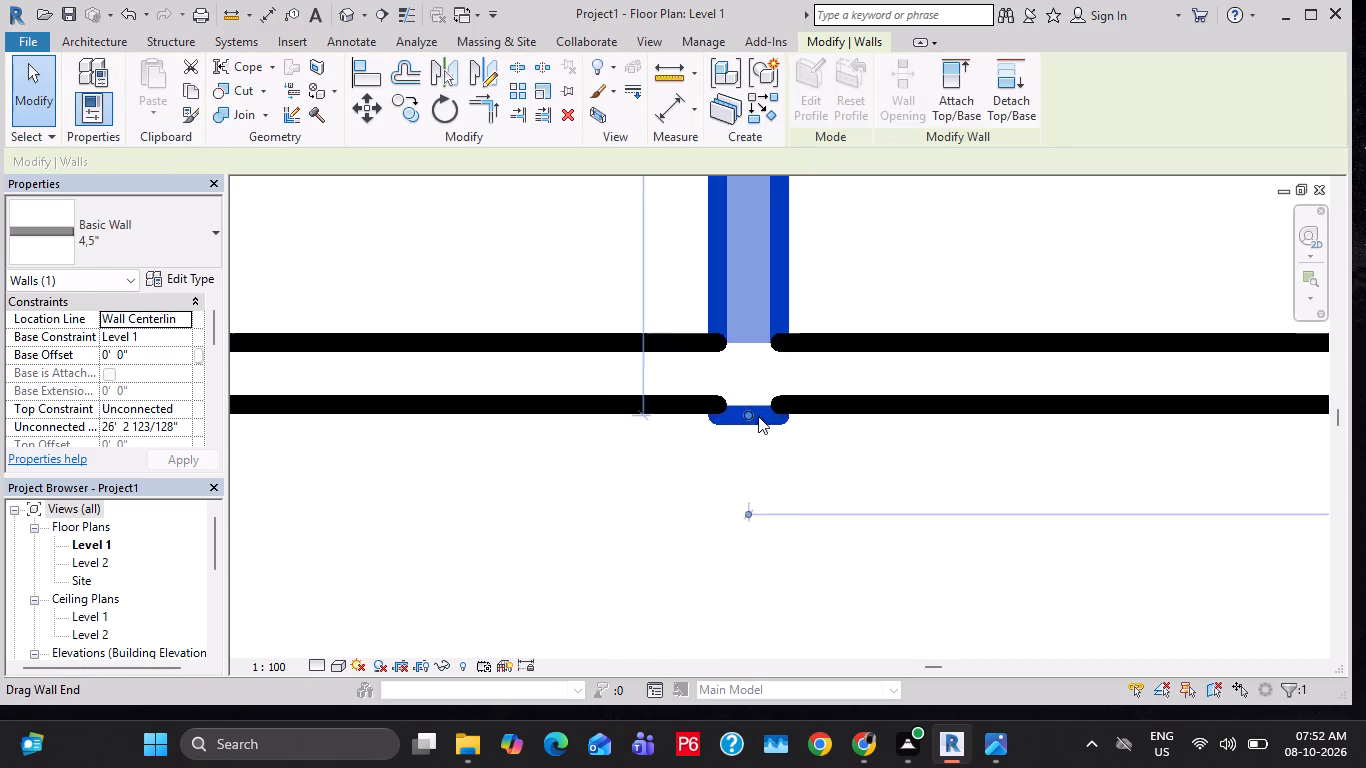
{"action": "scroll", "coordinate": [758, 416], "scroll_direction": "up", "scroll_amount": 5}
{"action": "left_click_drag", "start_coordinate": [748, 413], "coordinate": [744, 386]}
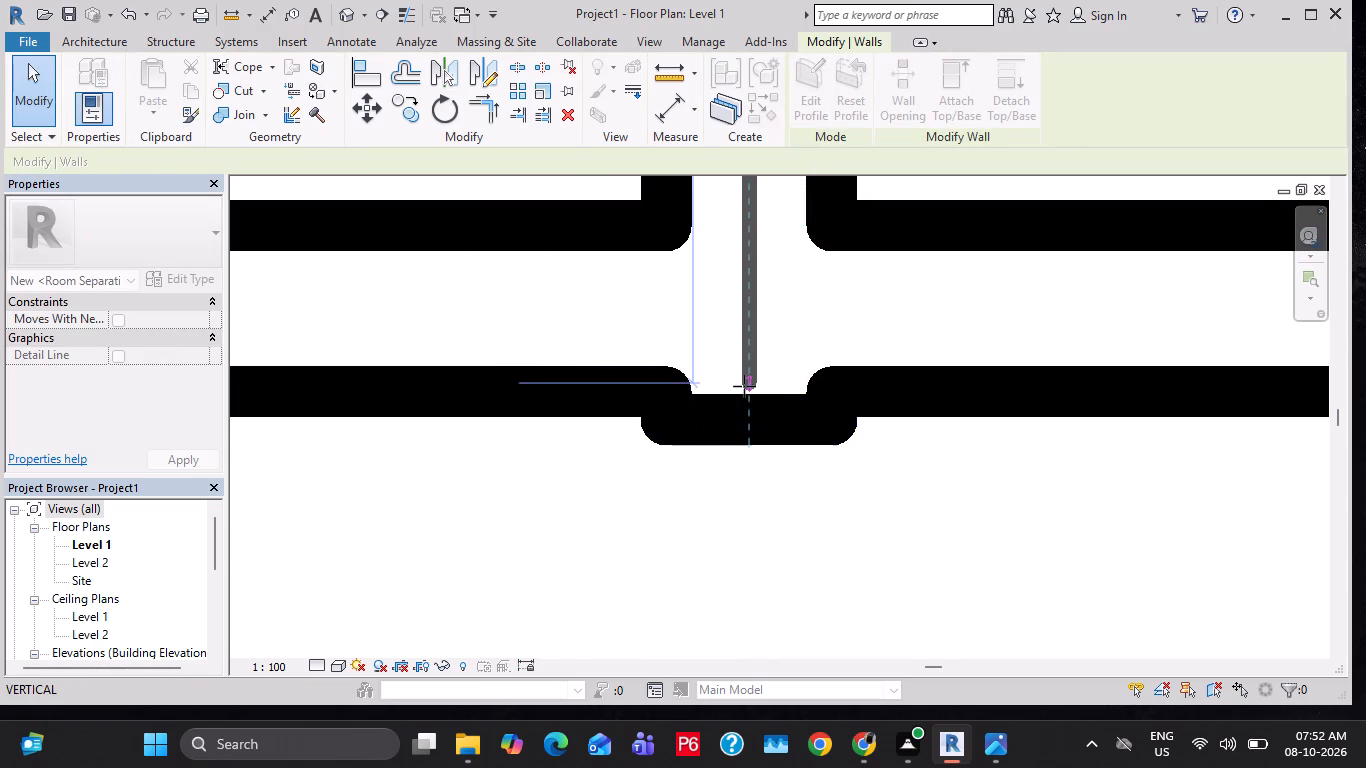
{"action": "left_click_drag", "start_coordinate": [744, 386], "coordinate": [745, 392]}
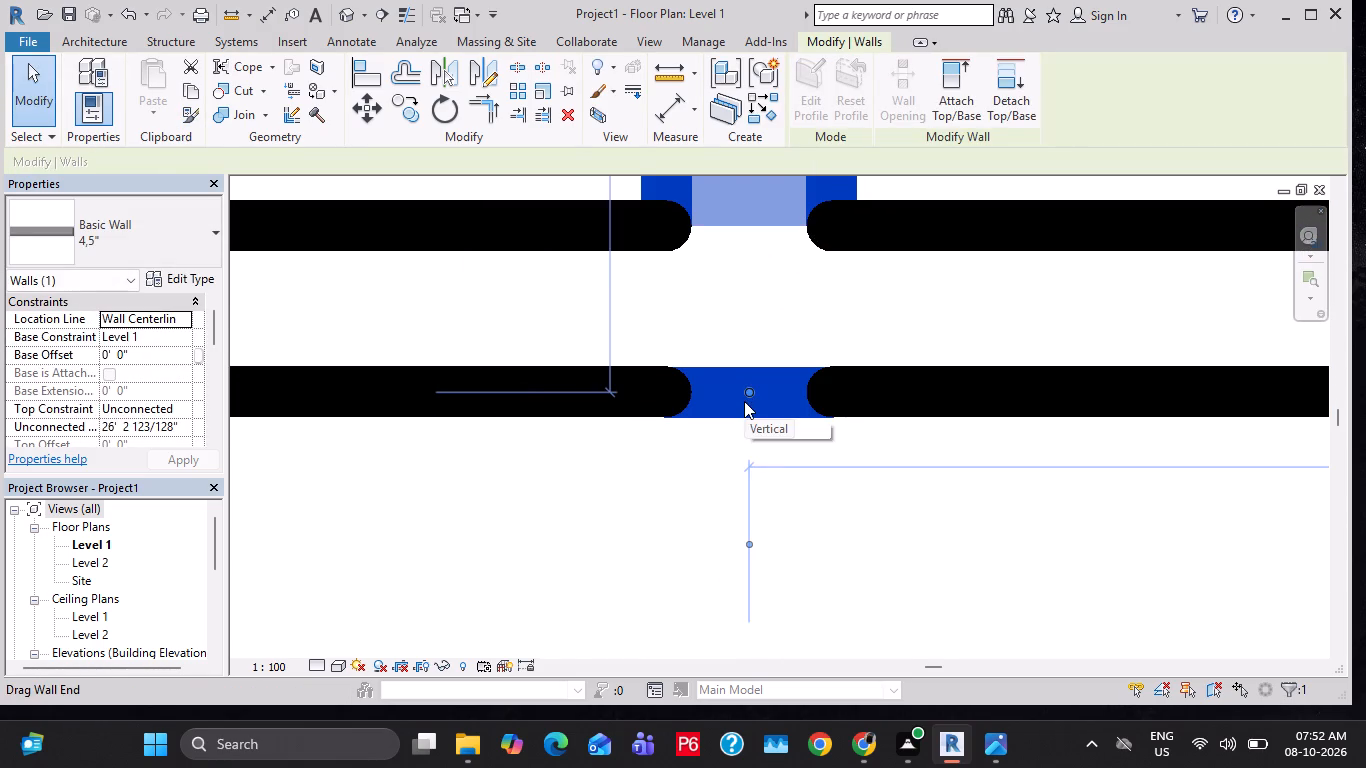
{"action": "key", "text": "Escape"}
{"action": "key", "text": "Escape"}
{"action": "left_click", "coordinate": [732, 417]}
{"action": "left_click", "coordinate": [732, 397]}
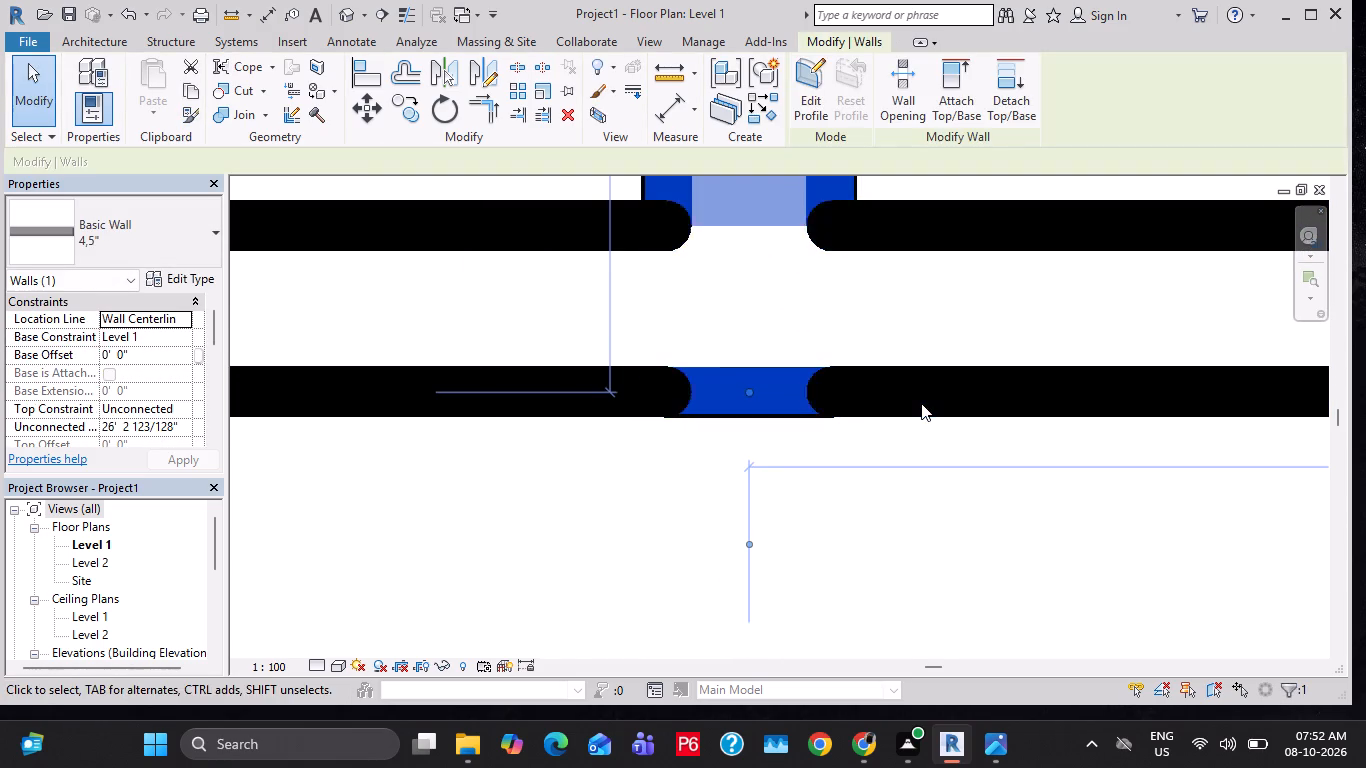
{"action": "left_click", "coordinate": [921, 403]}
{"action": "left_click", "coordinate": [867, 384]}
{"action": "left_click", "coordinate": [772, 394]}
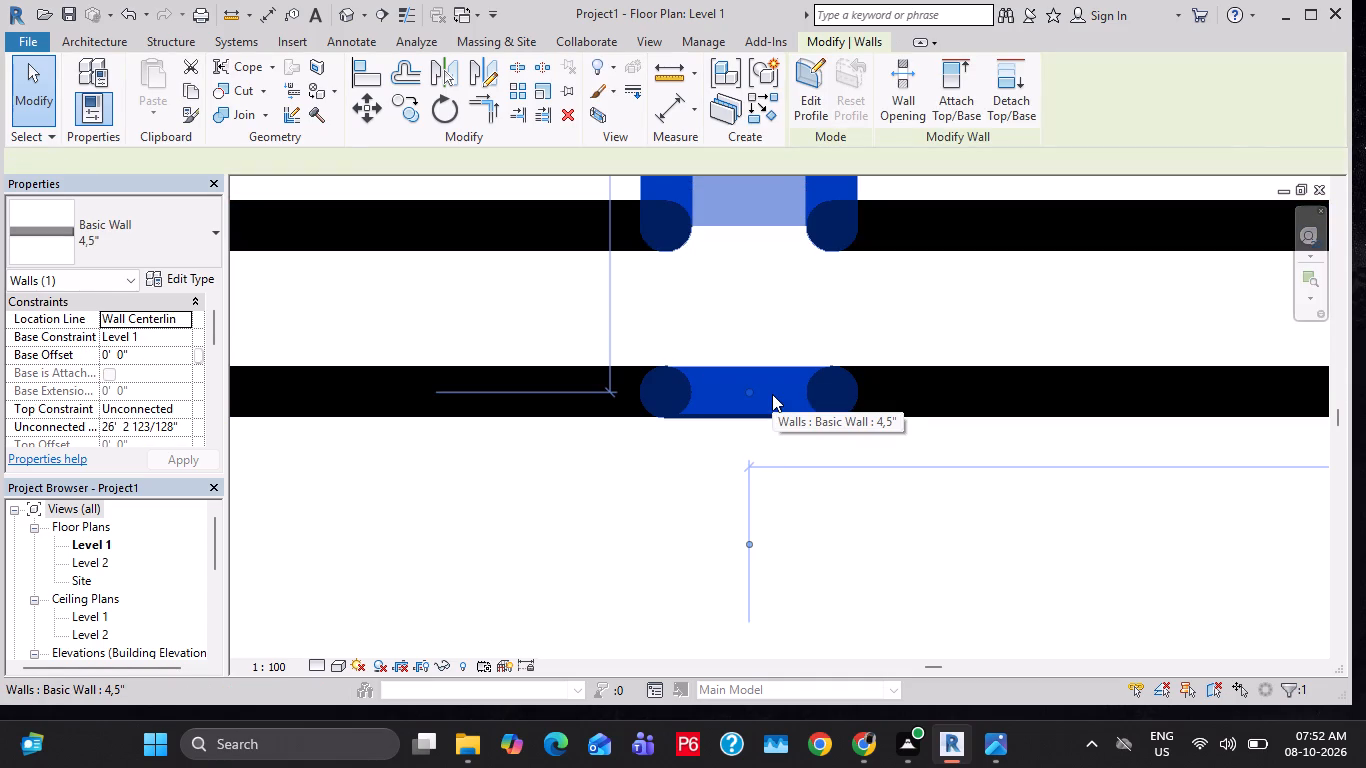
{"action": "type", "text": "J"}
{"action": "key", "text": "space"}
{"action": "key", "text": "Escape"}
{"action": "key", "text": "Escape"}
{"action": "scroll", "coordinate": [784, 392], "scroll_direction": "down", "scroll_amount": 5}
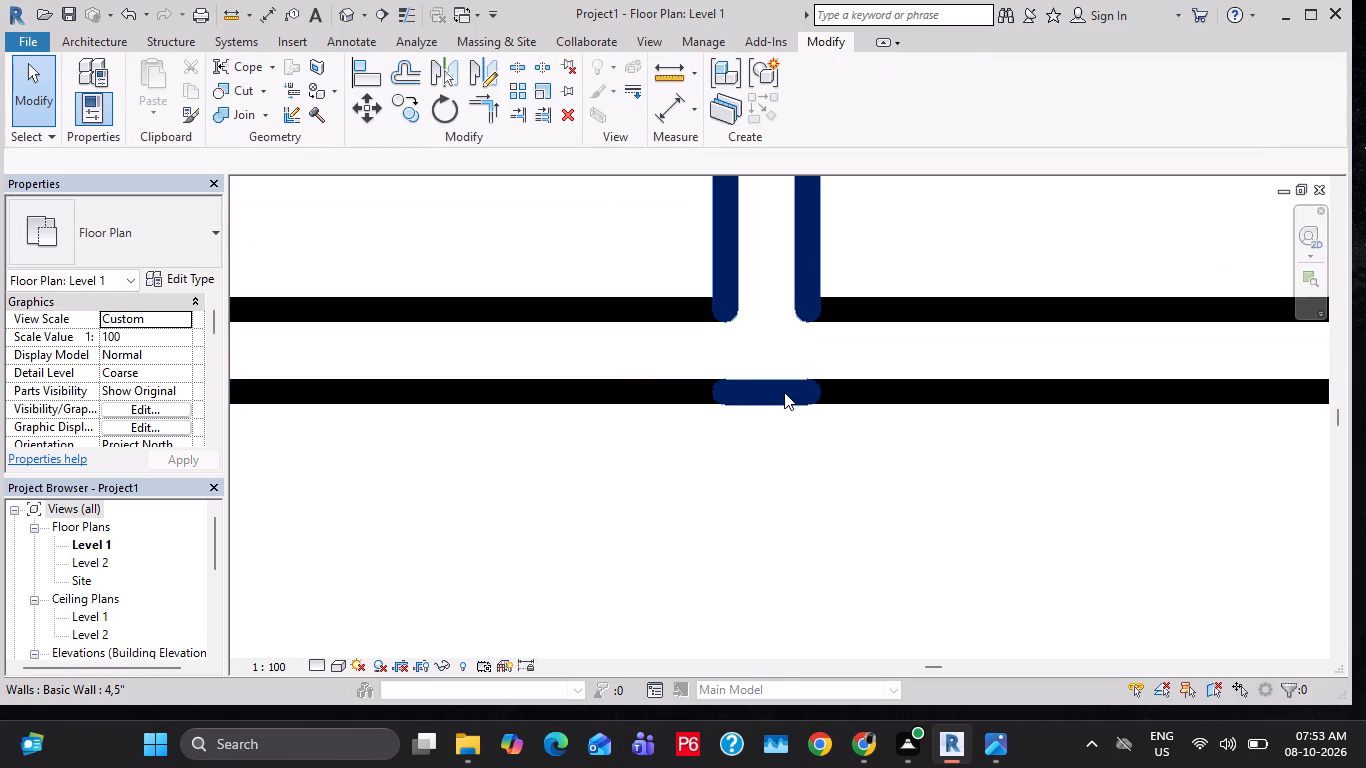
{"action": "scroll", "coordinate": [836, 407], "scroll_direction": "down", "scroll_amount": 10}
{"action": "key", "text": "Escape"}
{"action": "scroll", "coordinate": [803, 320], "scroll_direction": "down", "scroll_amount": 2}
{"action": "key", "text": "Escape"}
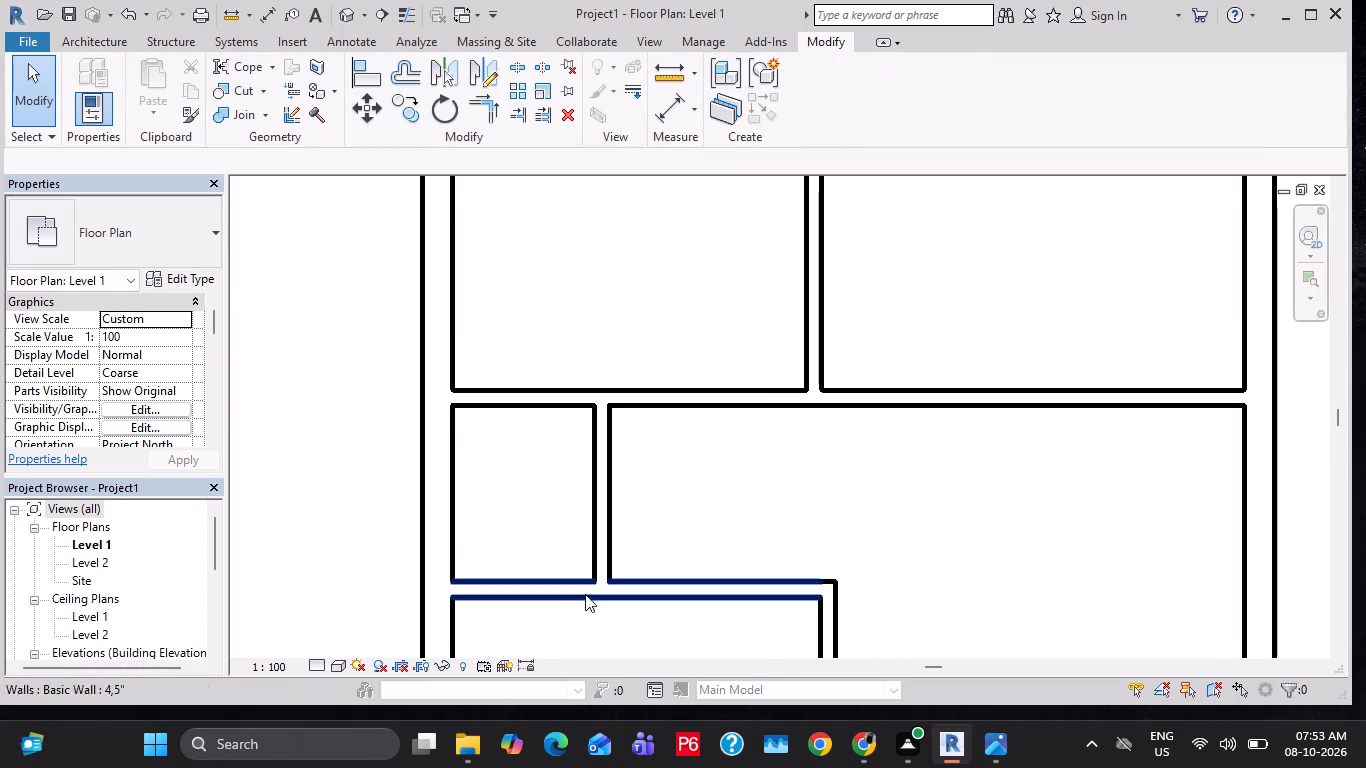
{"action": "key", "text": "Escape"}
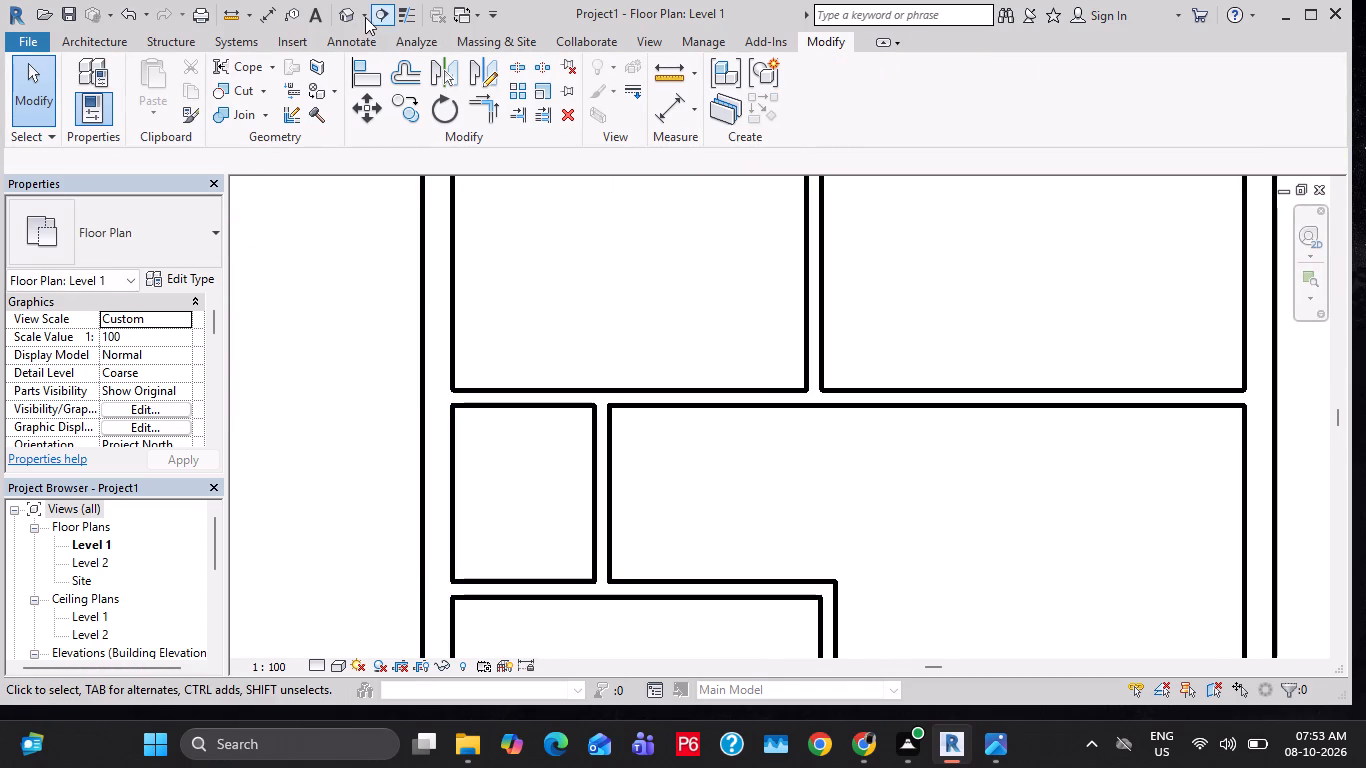
Open the default 3D view and examine the outer walls and interior partitions from above and below.
{"action": "left_click", "coordinate": [340, 10]}
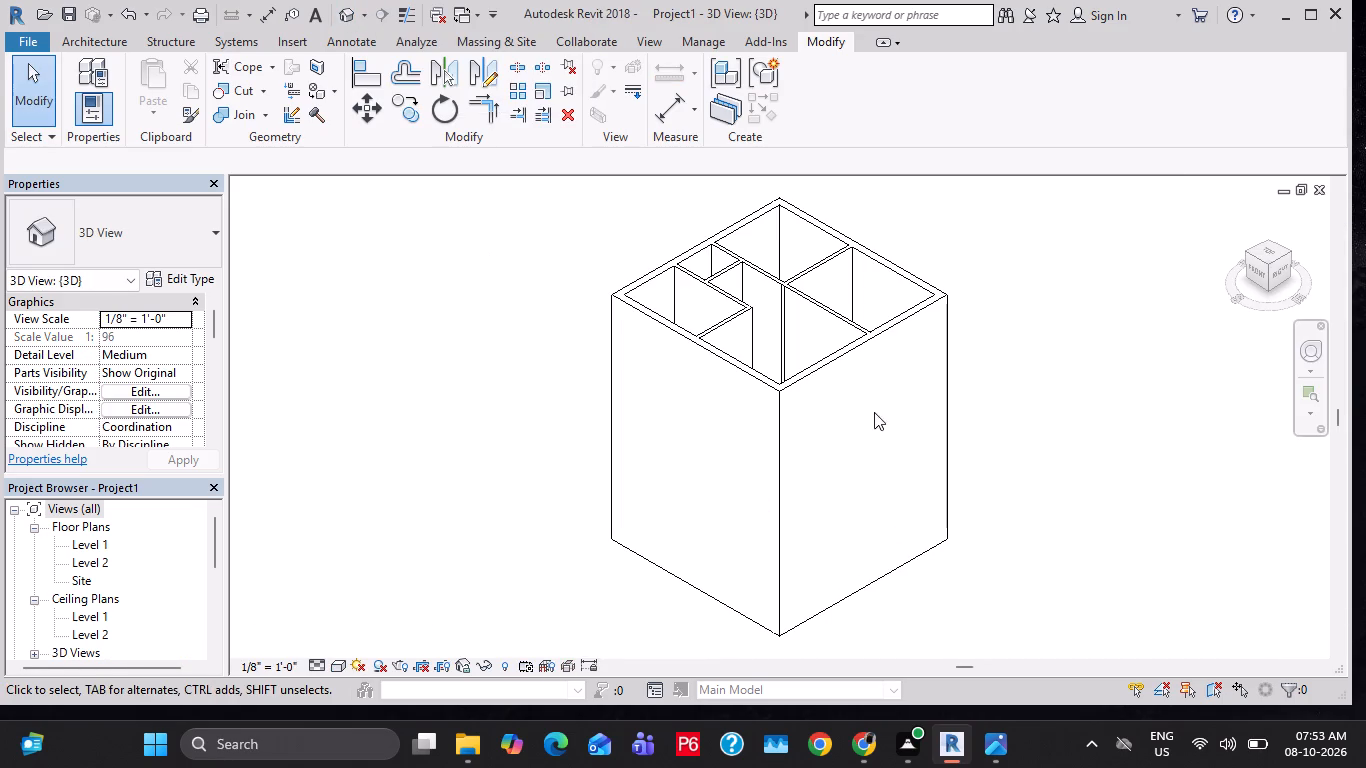
{"action": "middle_click_drag", "start_coordinate": [874, 412], "coordinate": [854, 449]}
{"action": "left_click", "coordinate": [824, 433]}
{"action": "double_click", "coordinate": [817, 426]}
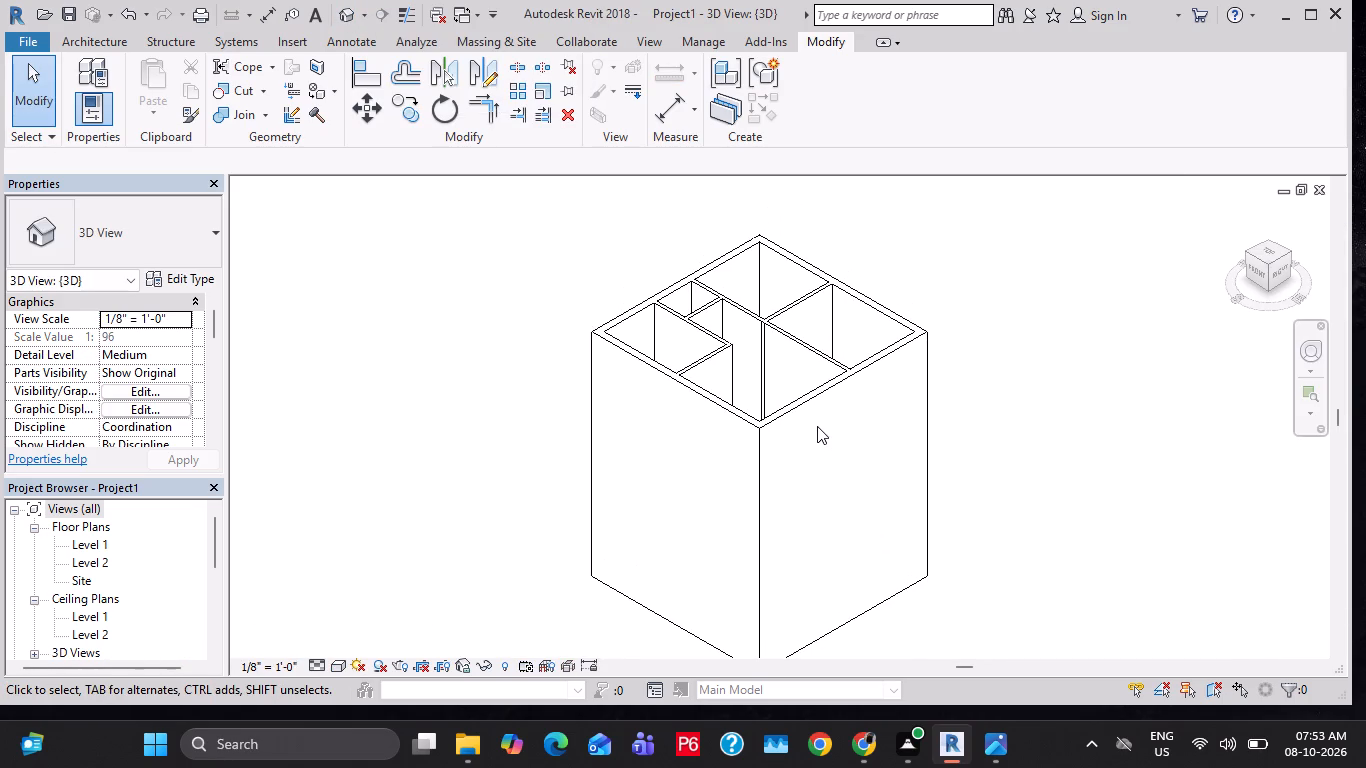
{"action": "middle_click_drag", "start_coordinate": [811, 399], "coordinate": [834, 370]}
{"action": "left_click_drag", "start_coordinate": [916, 431], "coordinate": [860, 477]}
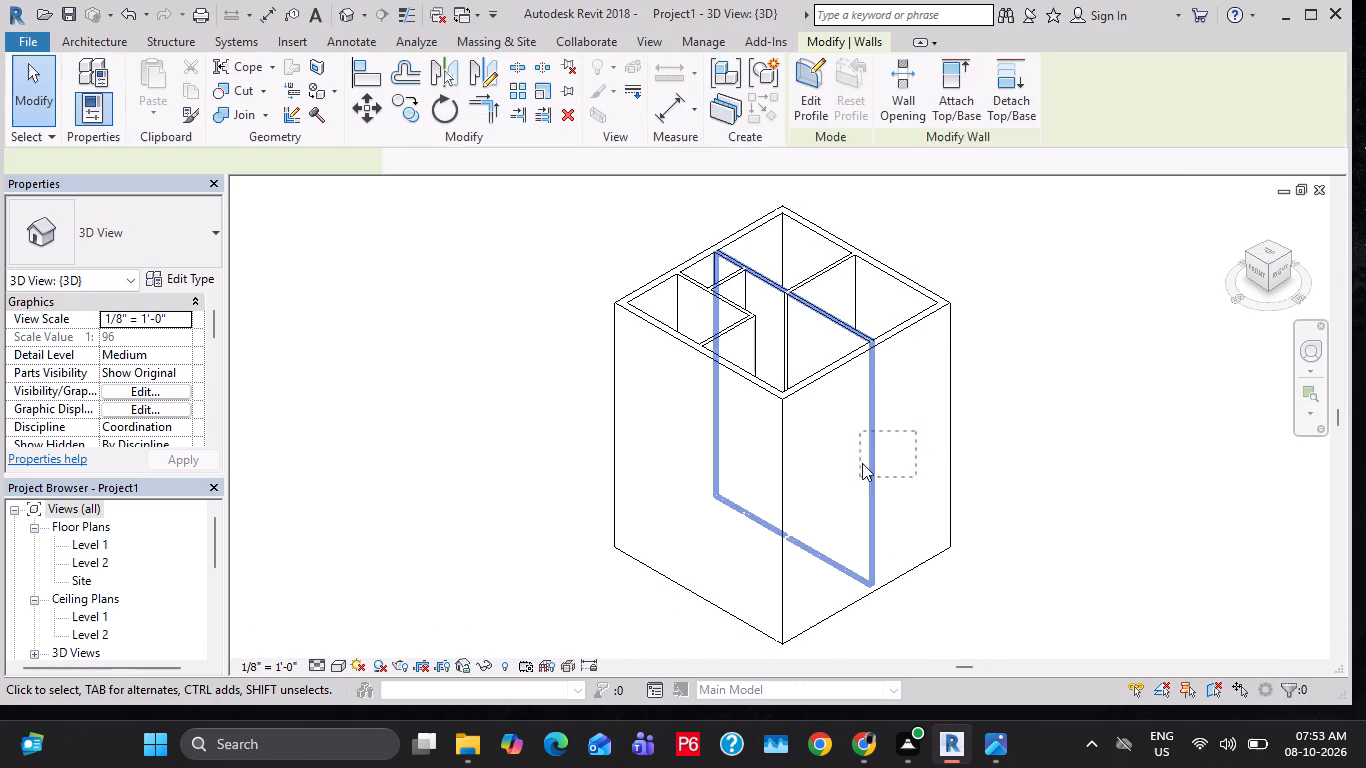
{"action": "left_click", "coordinate": [1027, 379]}
{"action": "middle_click_drag", "start_coordinate": [939, 392], "coordinate": [925, 338]}
{"action": "middle_click_drag", "start_coordinate": [990, 422], "coordinate": [922, 499], "text": "shift"}
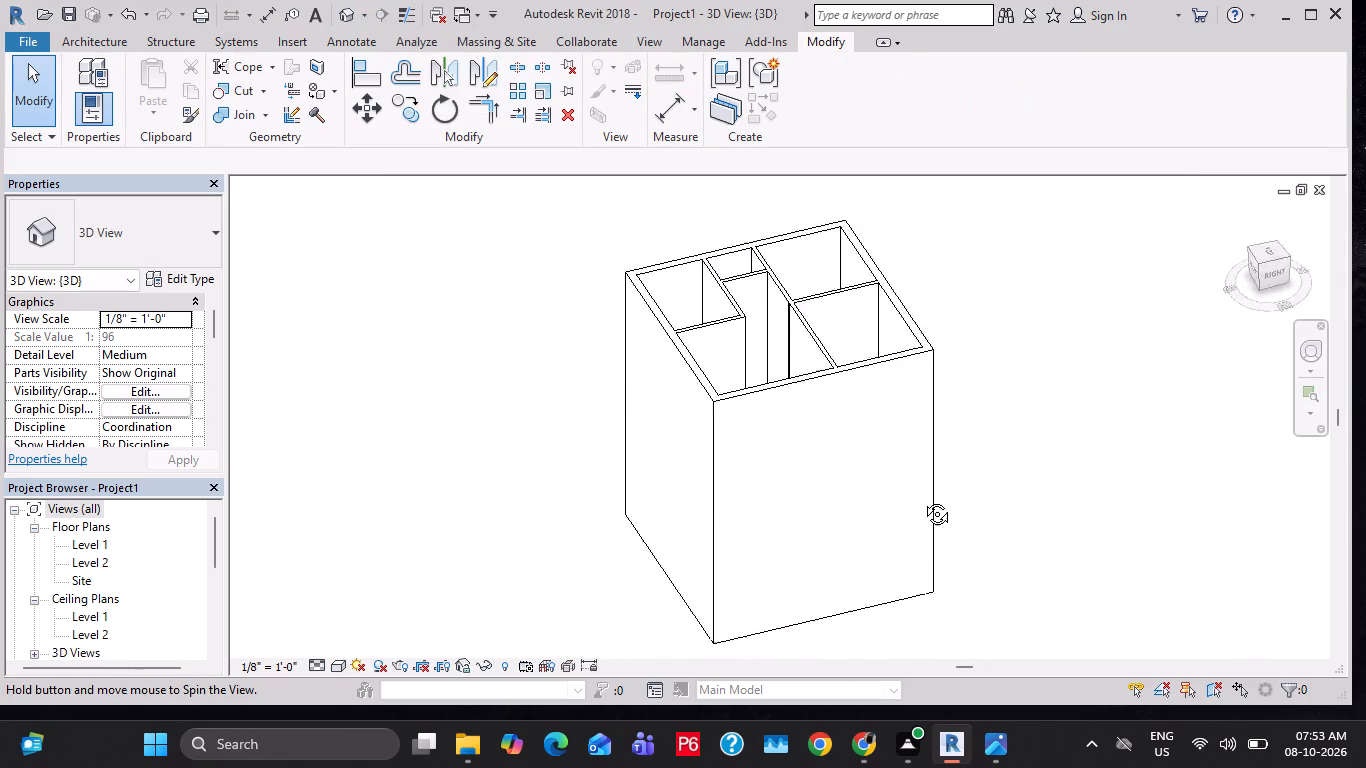
{"action": "middle_click_drag", "start_coordinate": [922, 499], "coordinate": [796, 181], "text": "shift"}
{"action": "middle_click_drag", "start_coordinate": [895, 536], "coordinate": [863, 320], "text": "shift"}
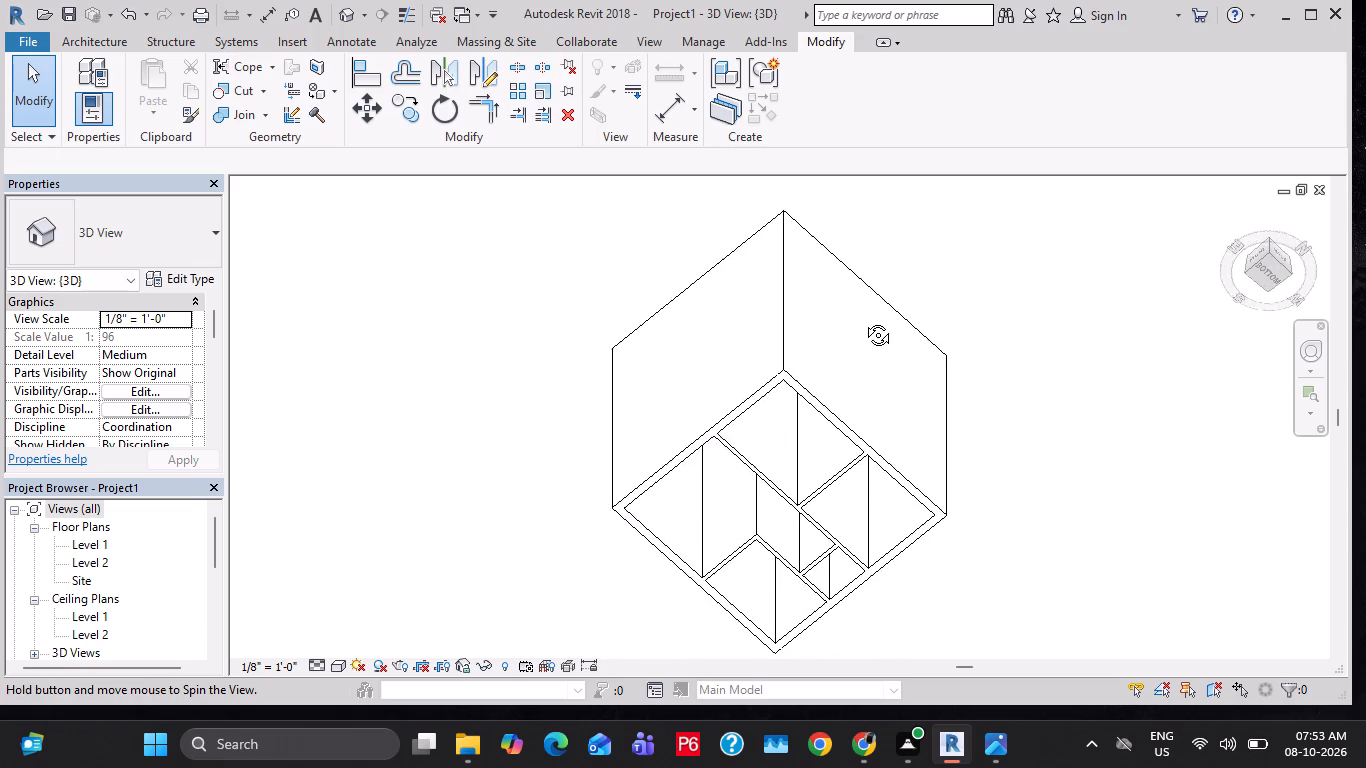
{"action": "middle_click_drag", "start_coordinate": [863, 320], "coordinate": [875, 717], "text": "shift"}
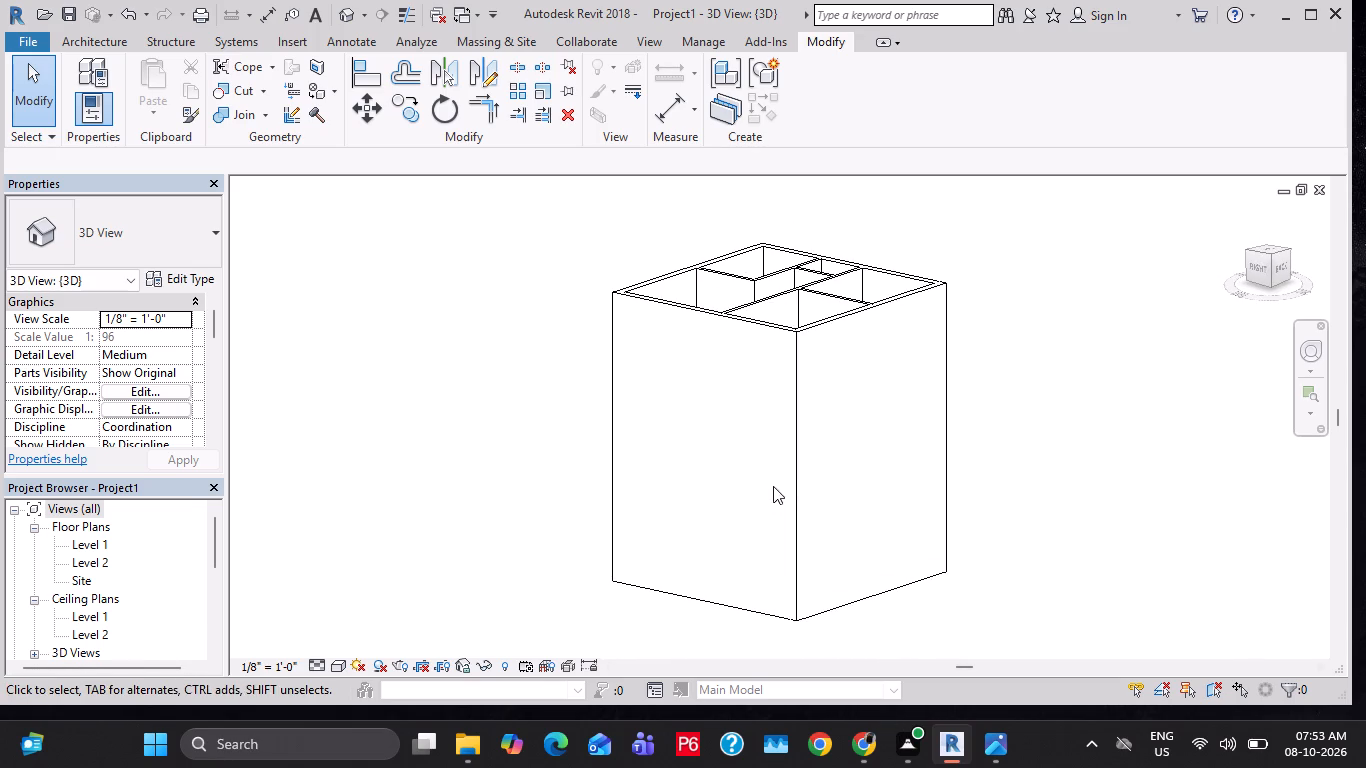
{"action": "scroll", "coordinate": [773, 478], "scroll_direction": "down", "scroll_amount": 1}
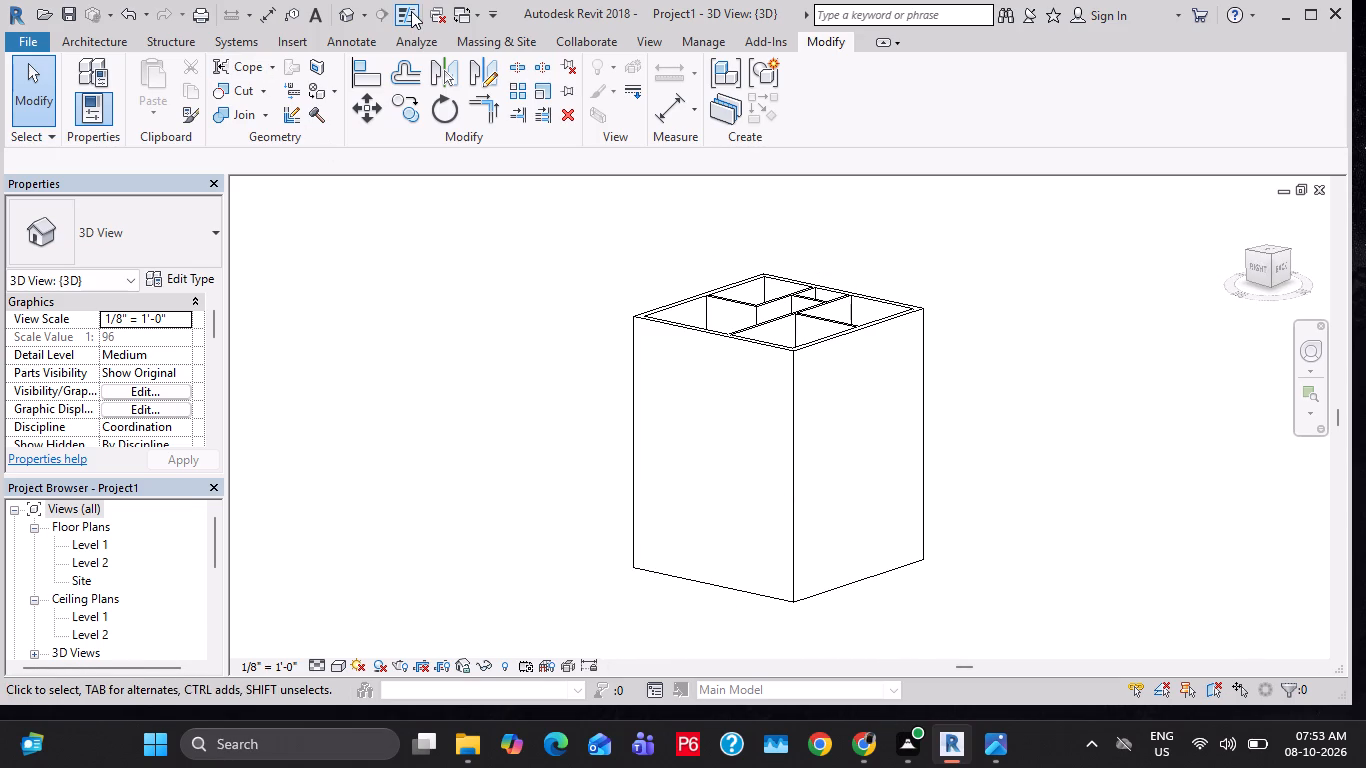
Set the 3D view's visual style to Realistic.
{"action": "left_click", "coordinate": [332, 668]}
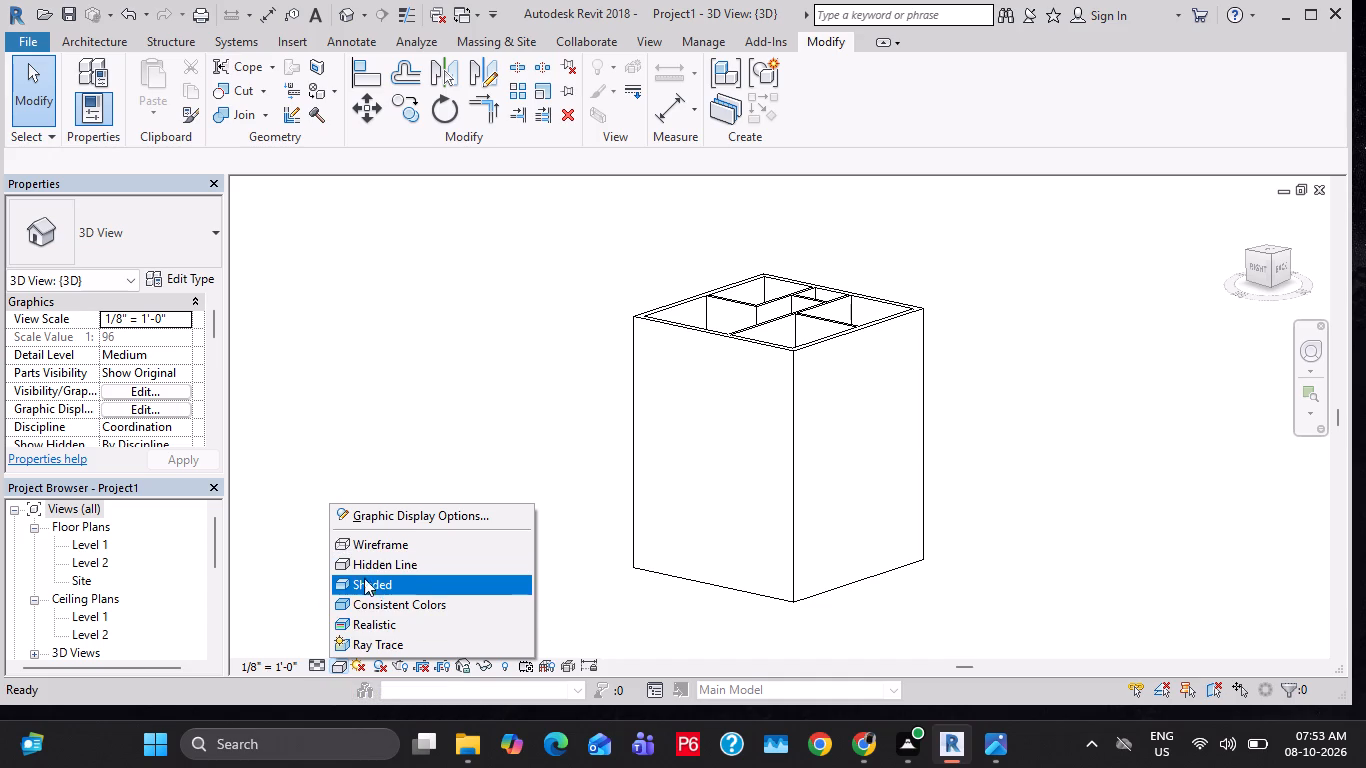
{"action": "left_click", "coordinate": [370, 615]}
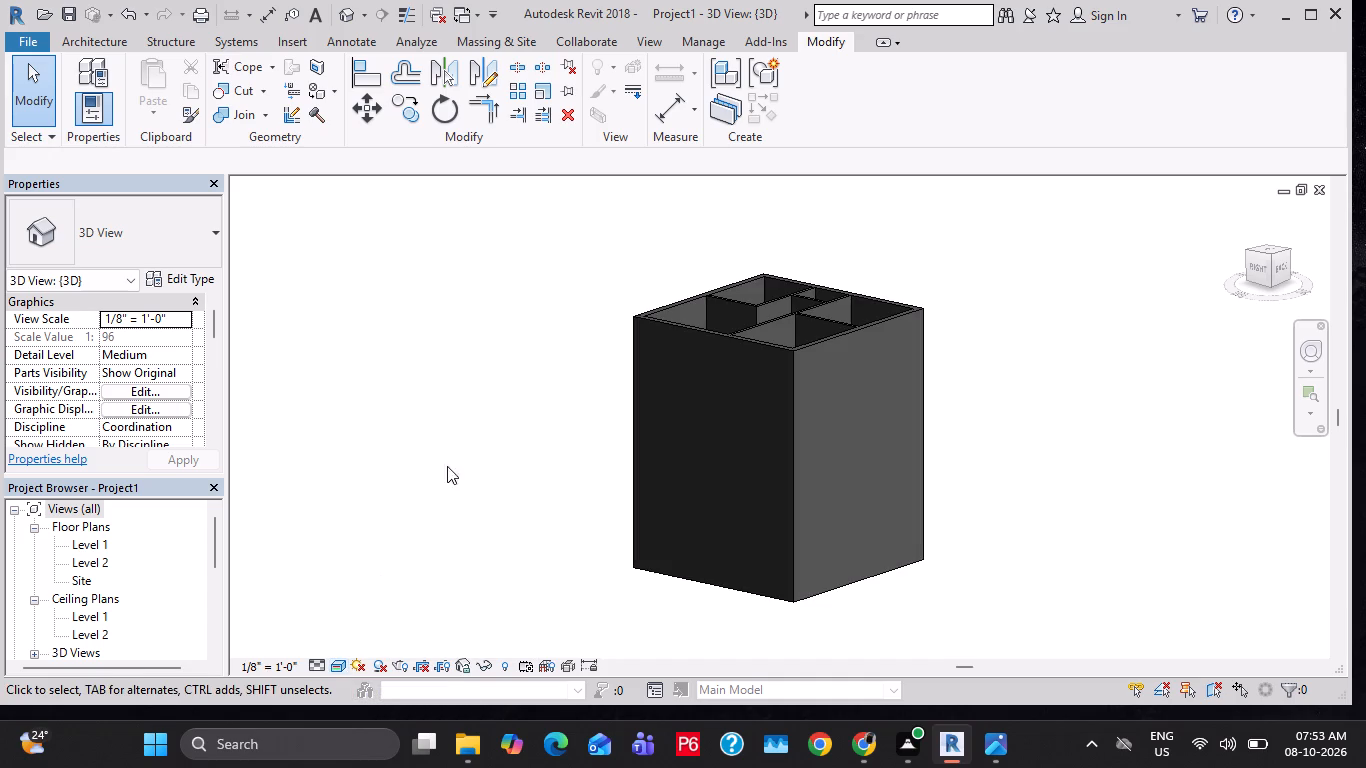
Examine the walls and room layout in the Realistic style from several sides, above and below.
{"action": "middle_click_drag", "start_coordinate": [470, 441], "coordinate": [476, 481]}
{"action": "middle_click_drag", "start_coordinate": [808, 421], "coordinate": [634, 687]}
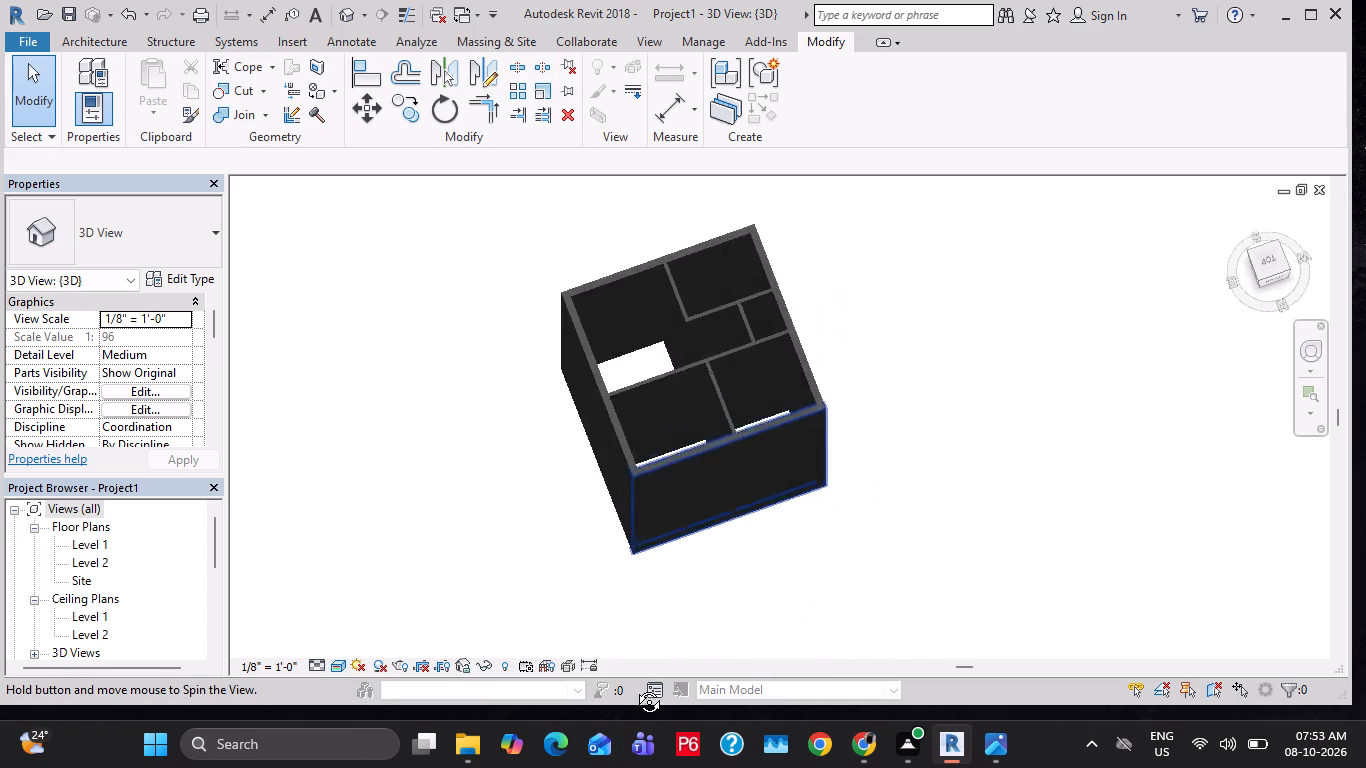
{"action": "middle_click_drag", "start_coordinate": [634, 687], "coordinate": [534, 223]}
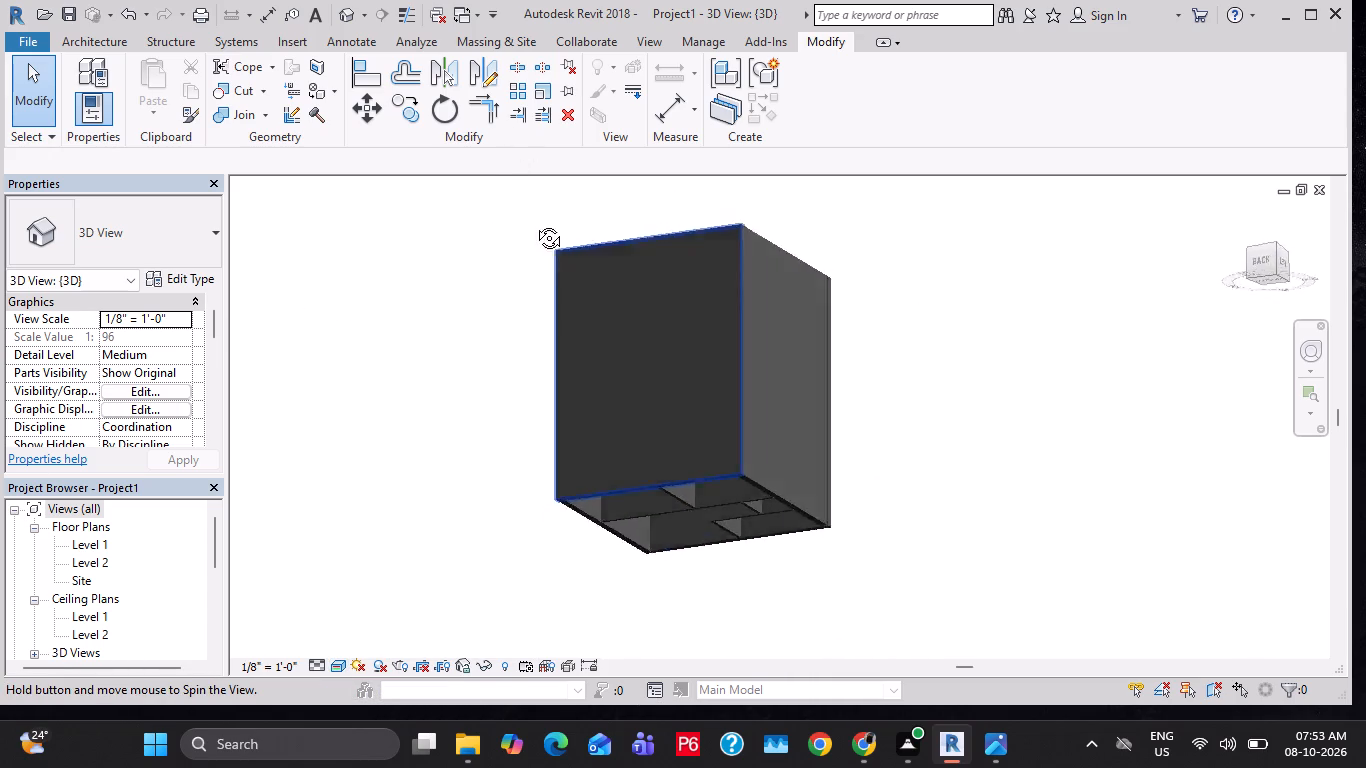
{"action": "middle_click_drag", "start_coordinate": [534, 223], "coordinate": [768, 670]}
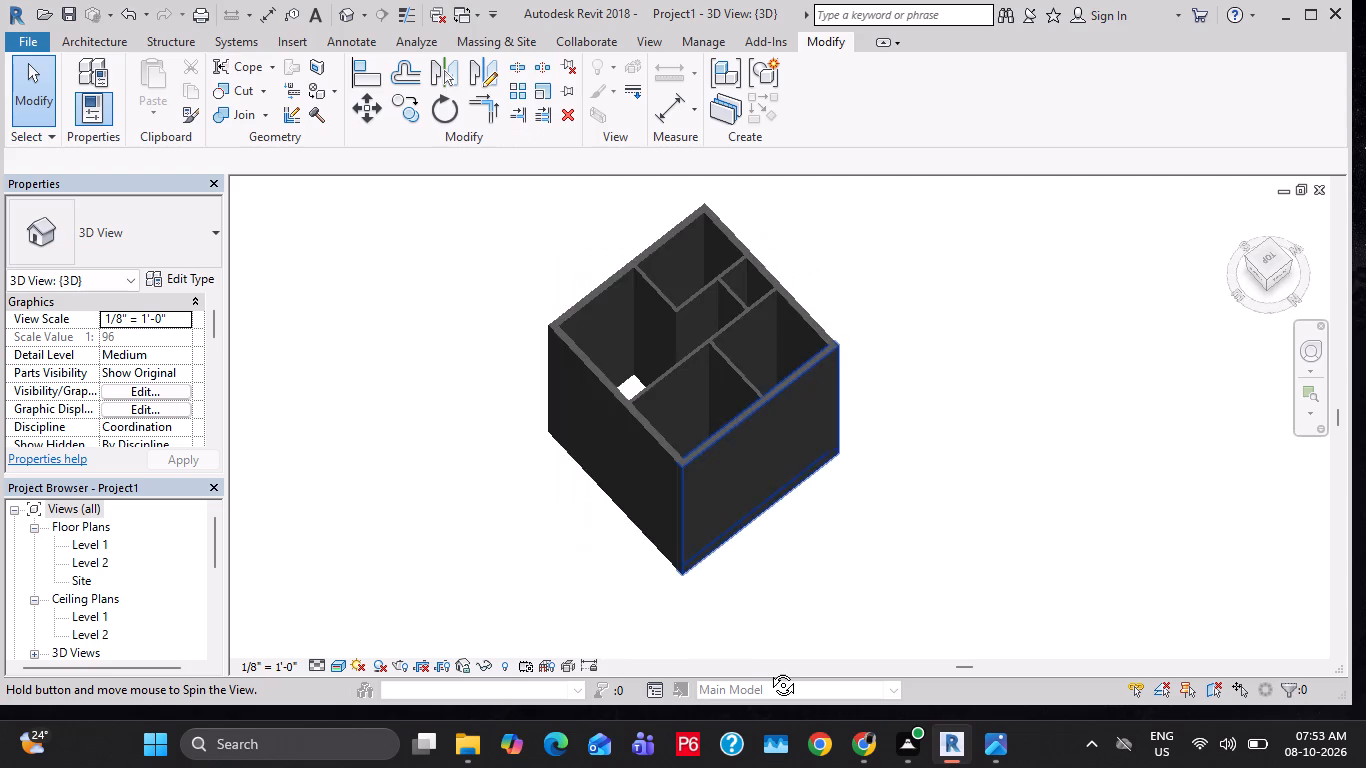
{"action": "middle_click_drag", "start_coordinate": [768, 670], "coordinate": [875, 472]}
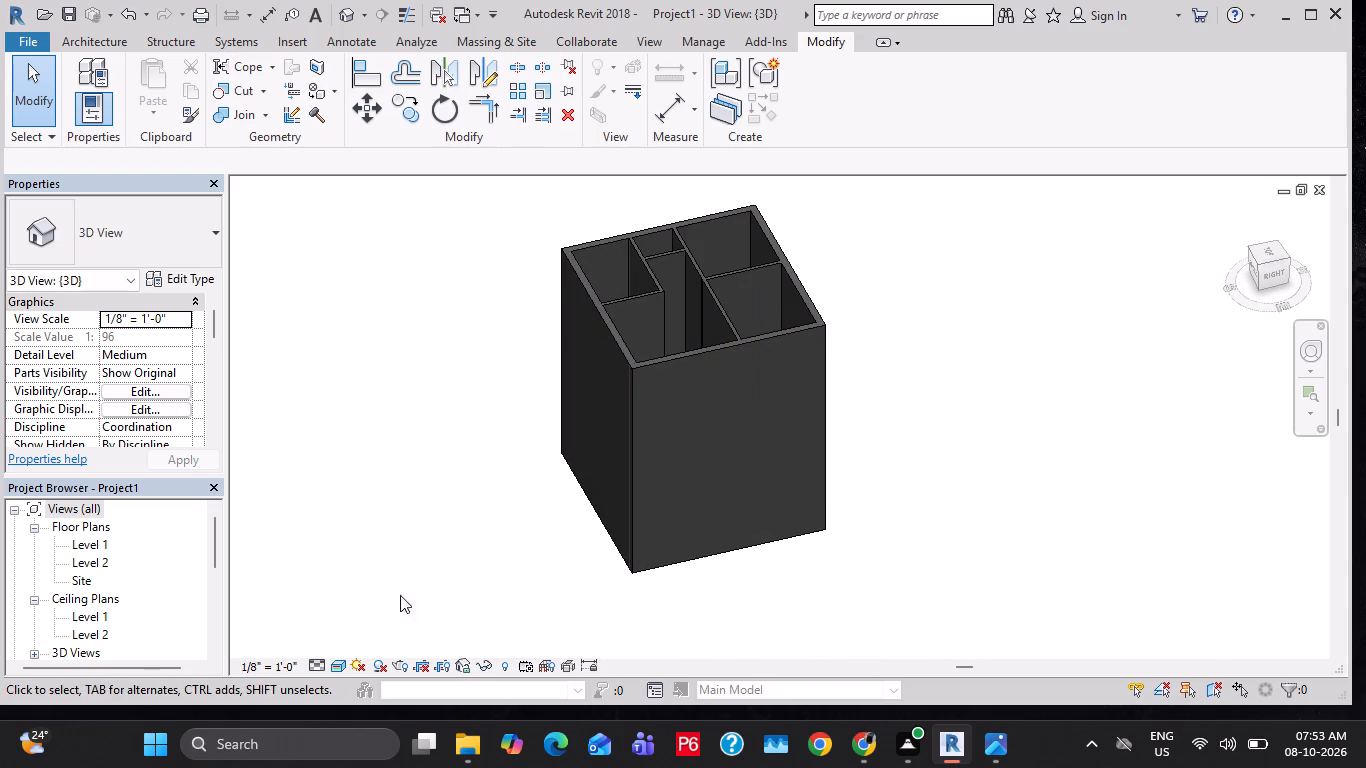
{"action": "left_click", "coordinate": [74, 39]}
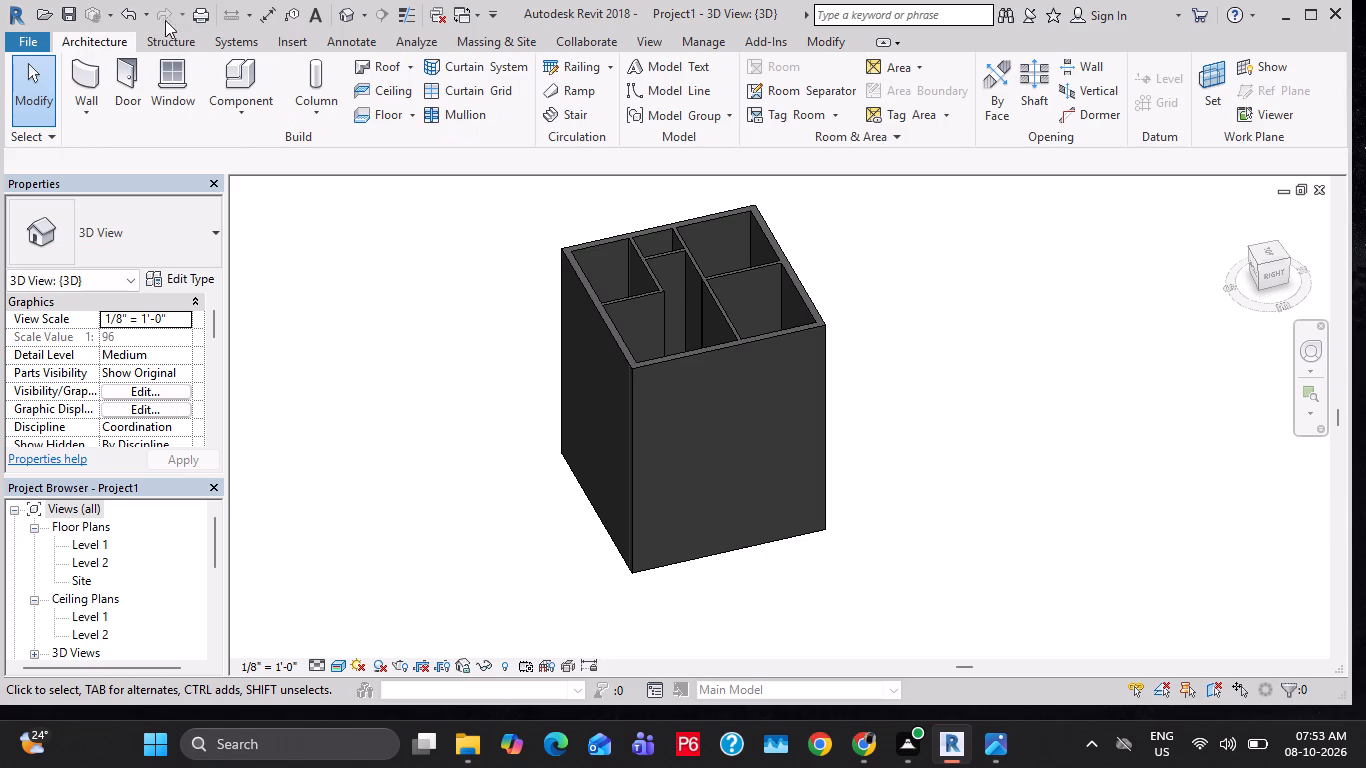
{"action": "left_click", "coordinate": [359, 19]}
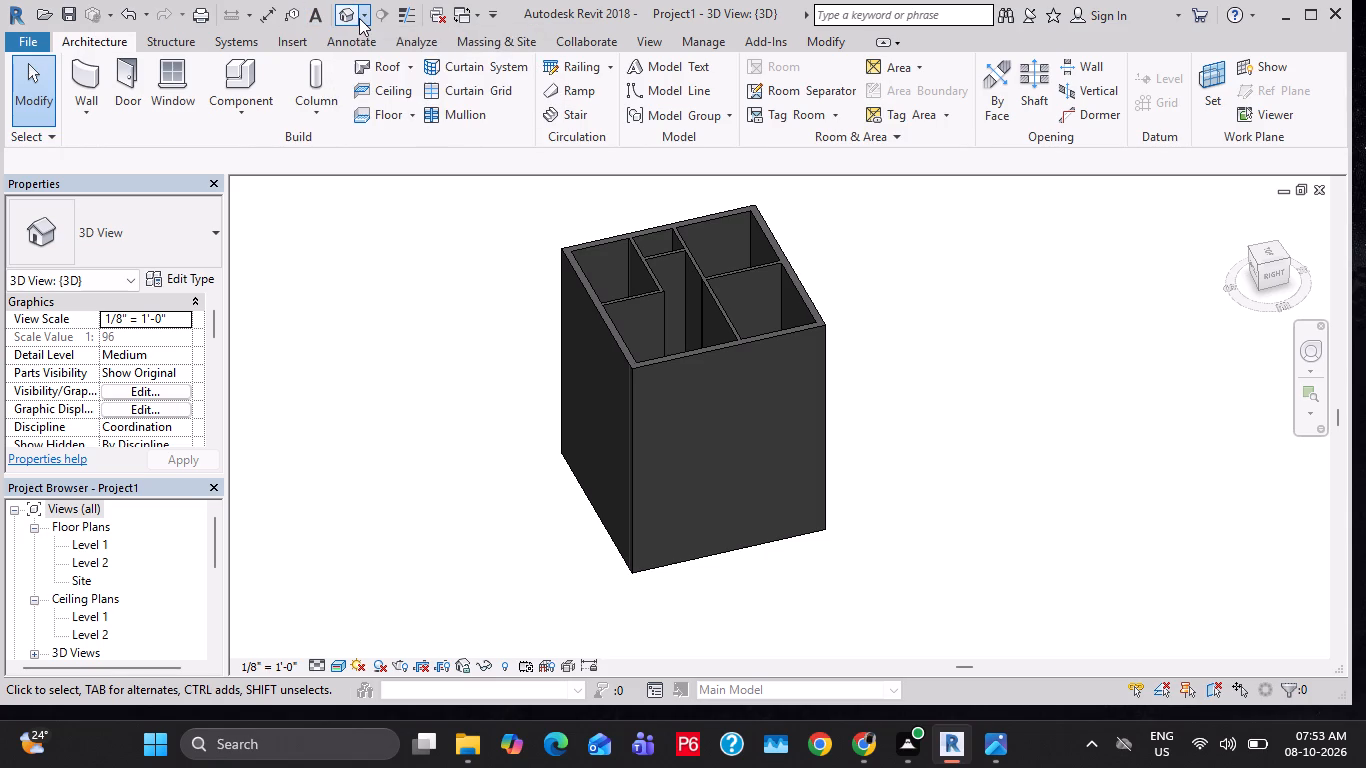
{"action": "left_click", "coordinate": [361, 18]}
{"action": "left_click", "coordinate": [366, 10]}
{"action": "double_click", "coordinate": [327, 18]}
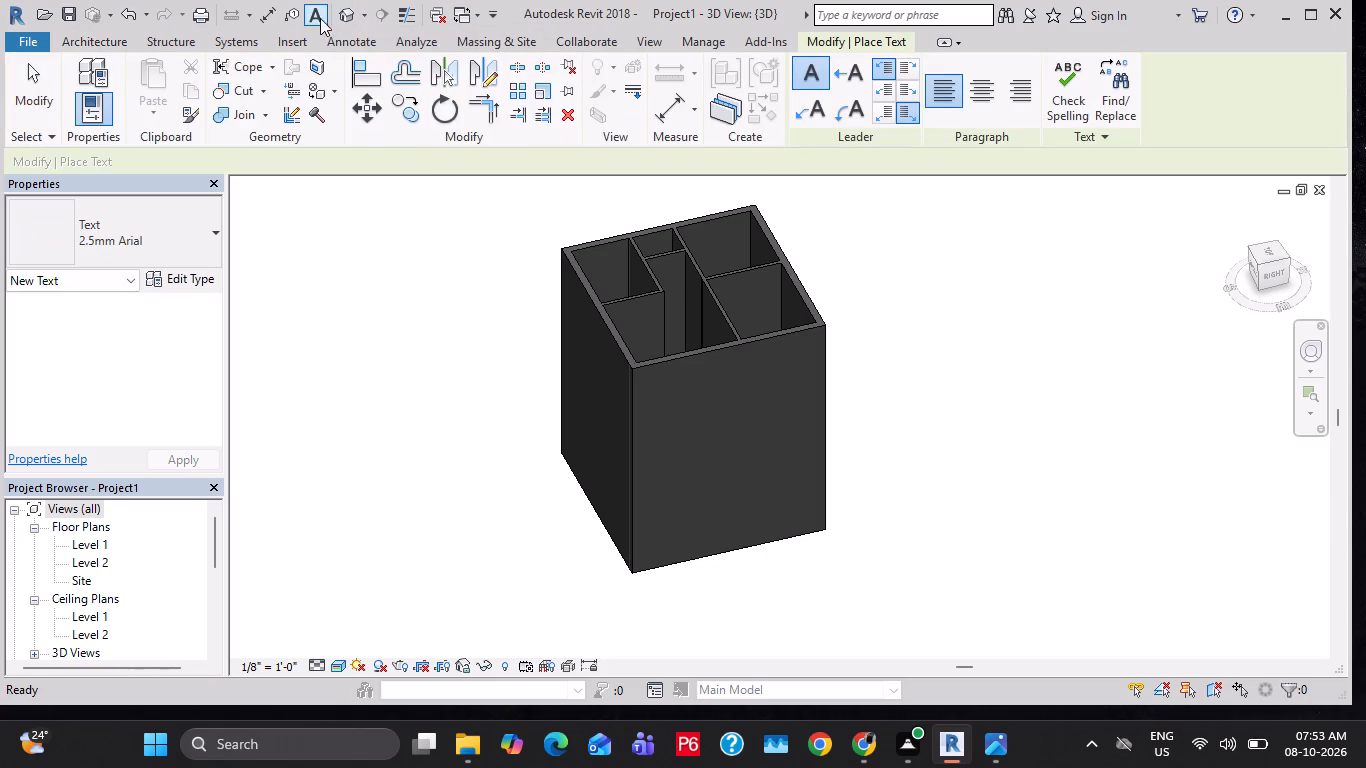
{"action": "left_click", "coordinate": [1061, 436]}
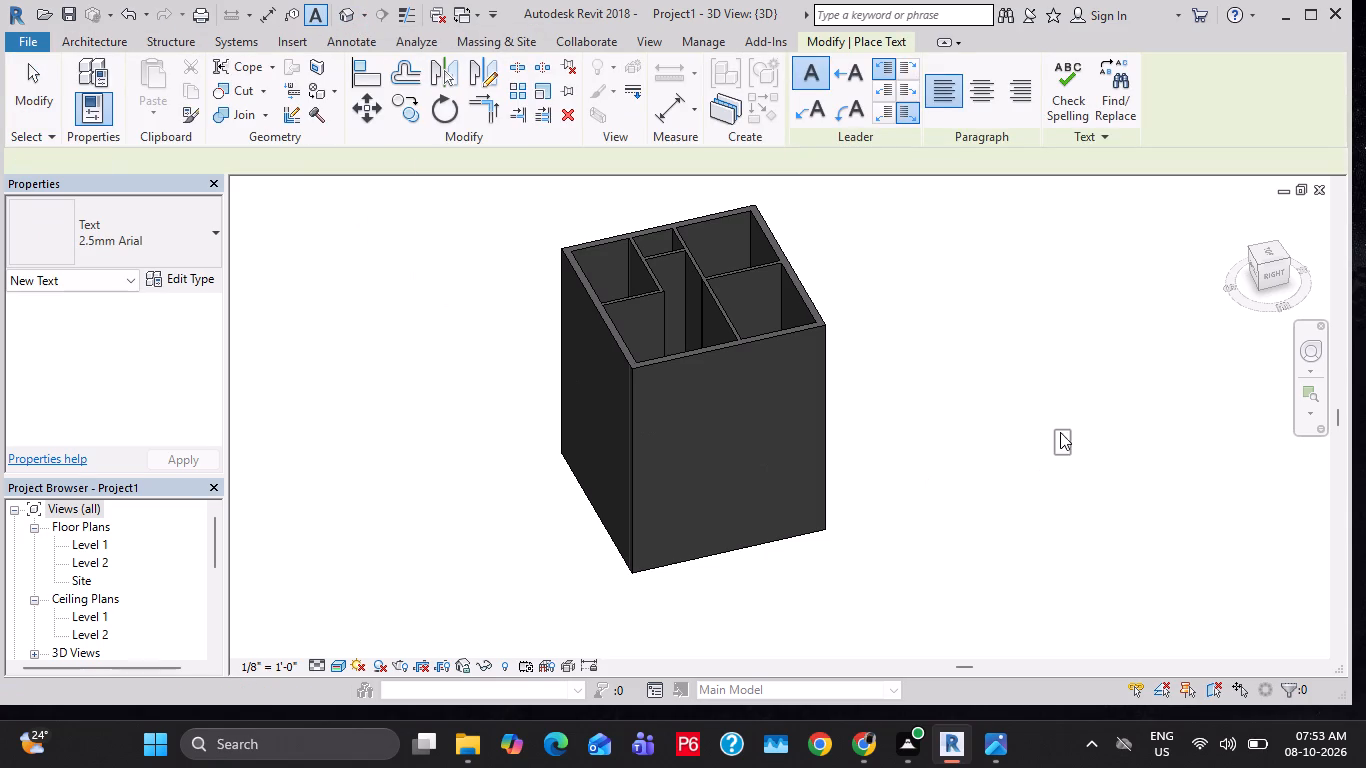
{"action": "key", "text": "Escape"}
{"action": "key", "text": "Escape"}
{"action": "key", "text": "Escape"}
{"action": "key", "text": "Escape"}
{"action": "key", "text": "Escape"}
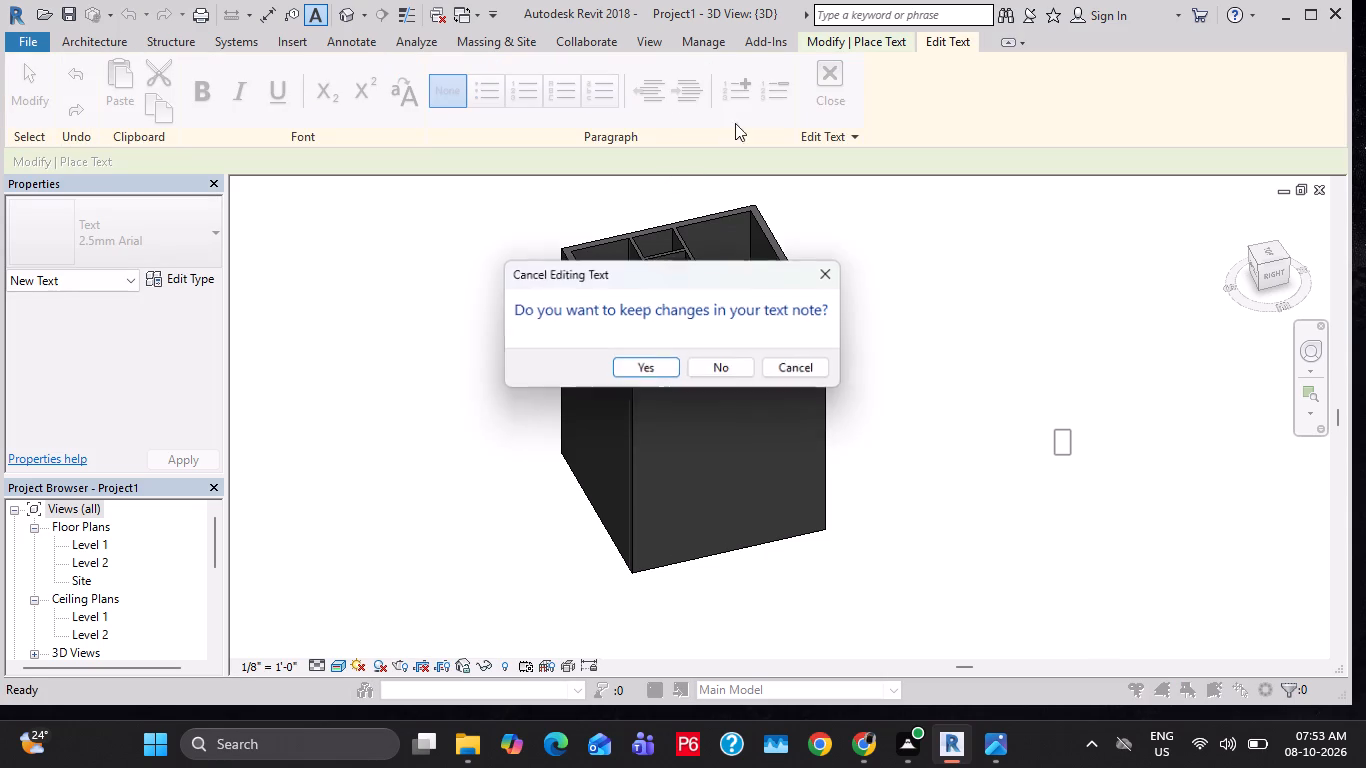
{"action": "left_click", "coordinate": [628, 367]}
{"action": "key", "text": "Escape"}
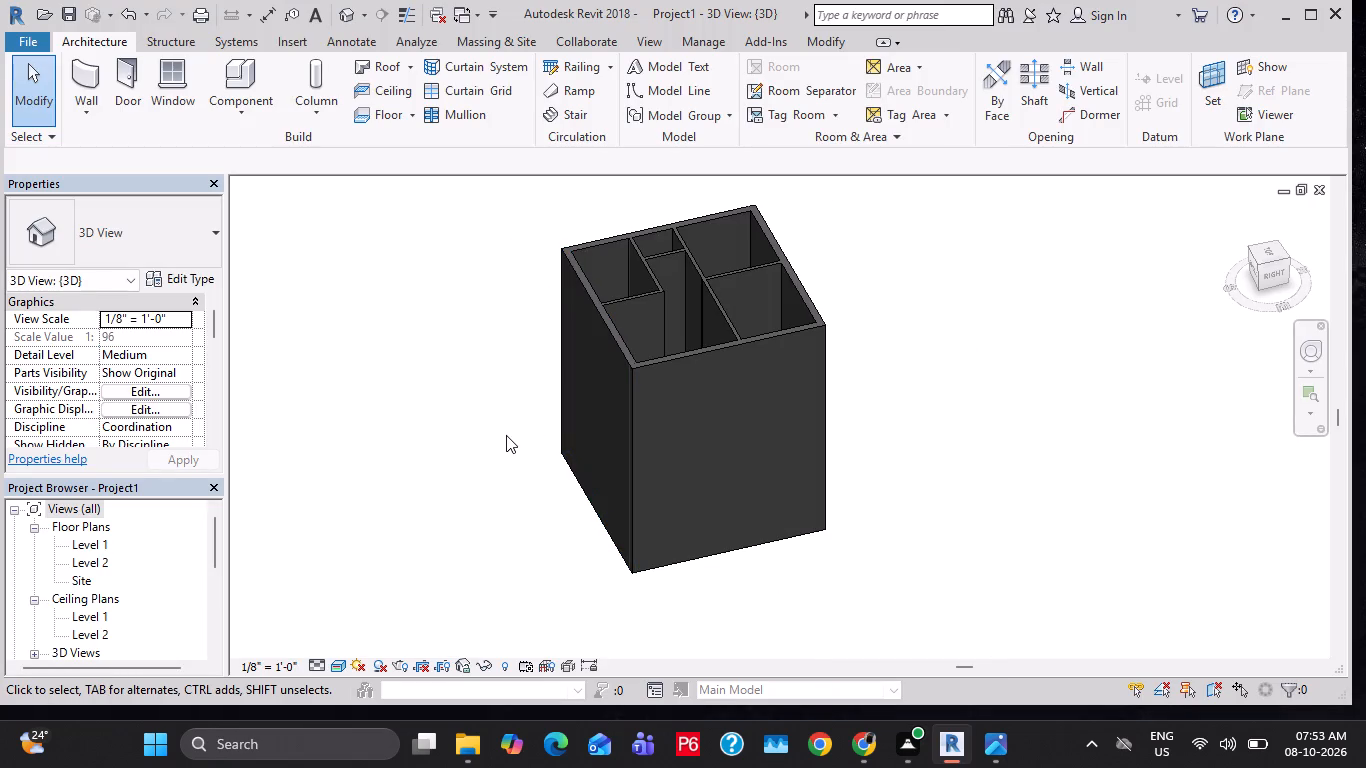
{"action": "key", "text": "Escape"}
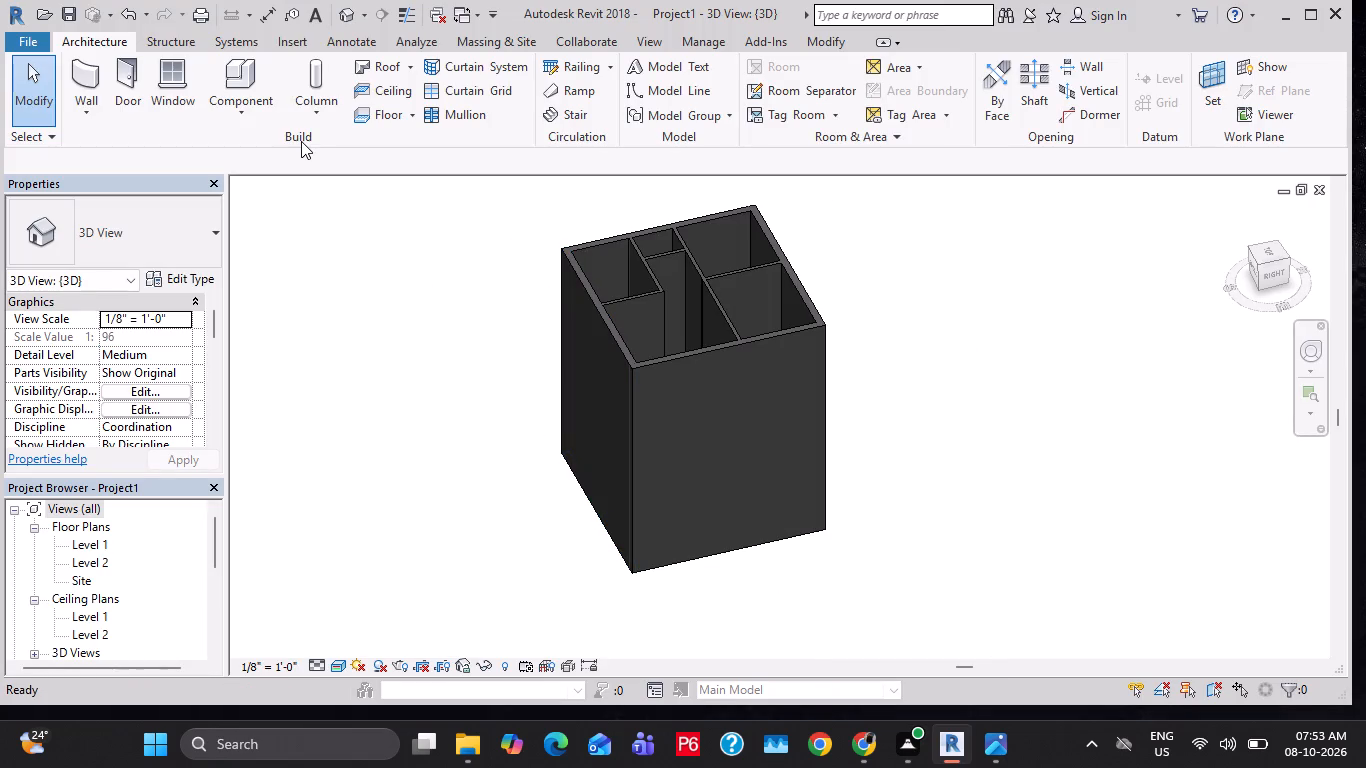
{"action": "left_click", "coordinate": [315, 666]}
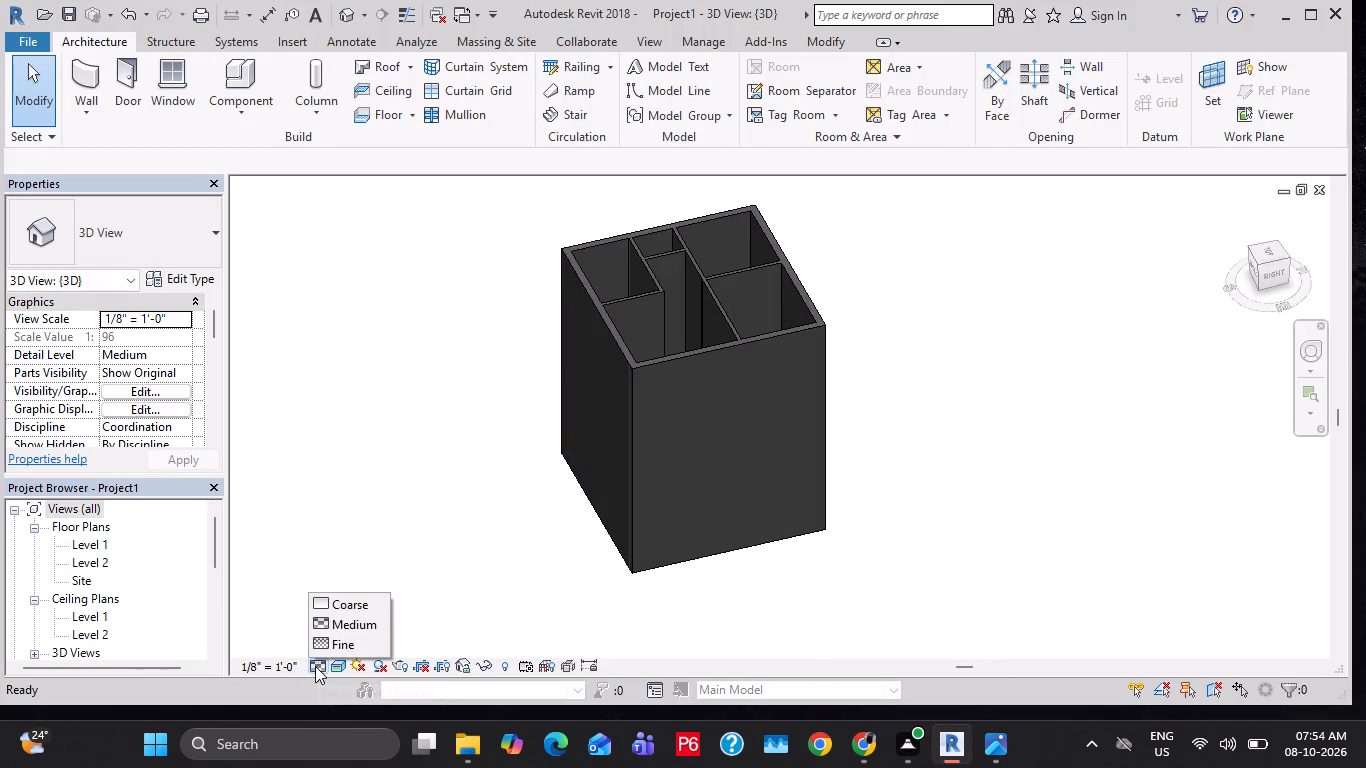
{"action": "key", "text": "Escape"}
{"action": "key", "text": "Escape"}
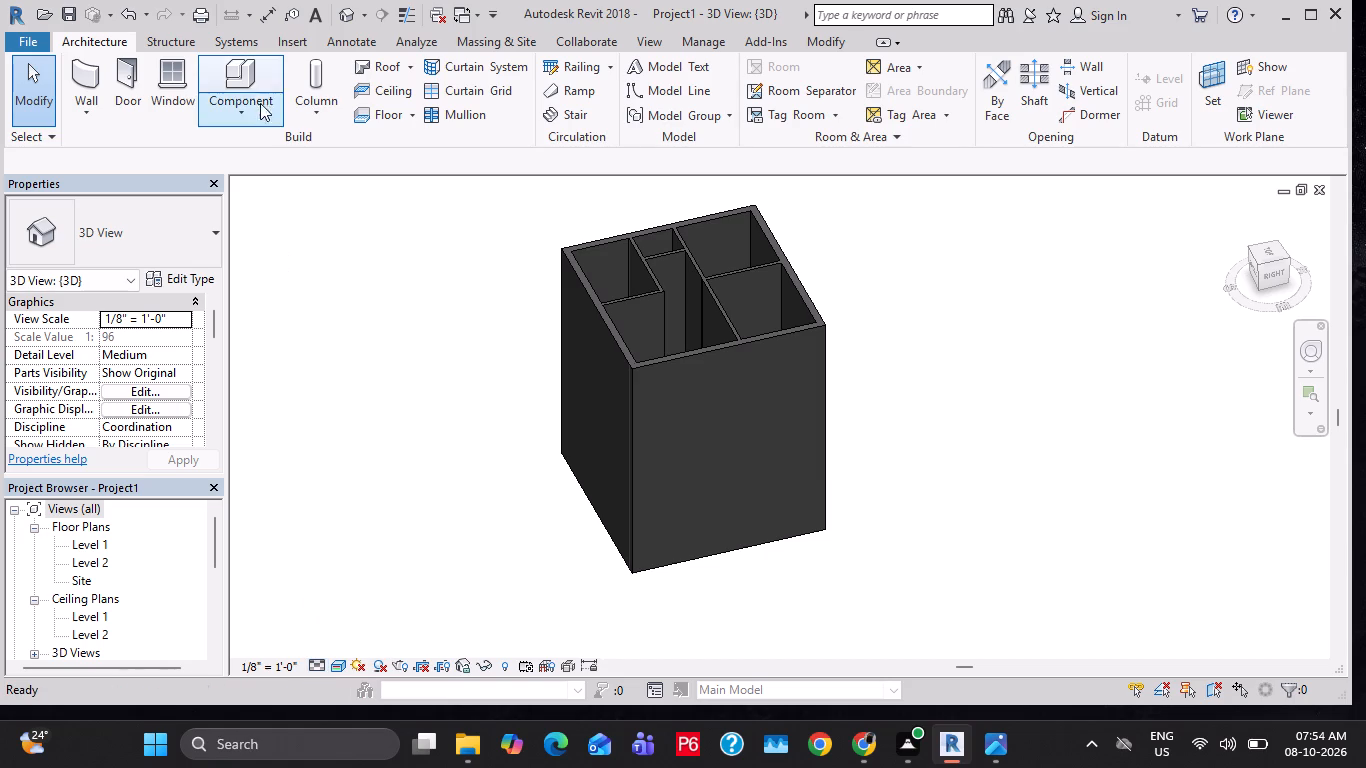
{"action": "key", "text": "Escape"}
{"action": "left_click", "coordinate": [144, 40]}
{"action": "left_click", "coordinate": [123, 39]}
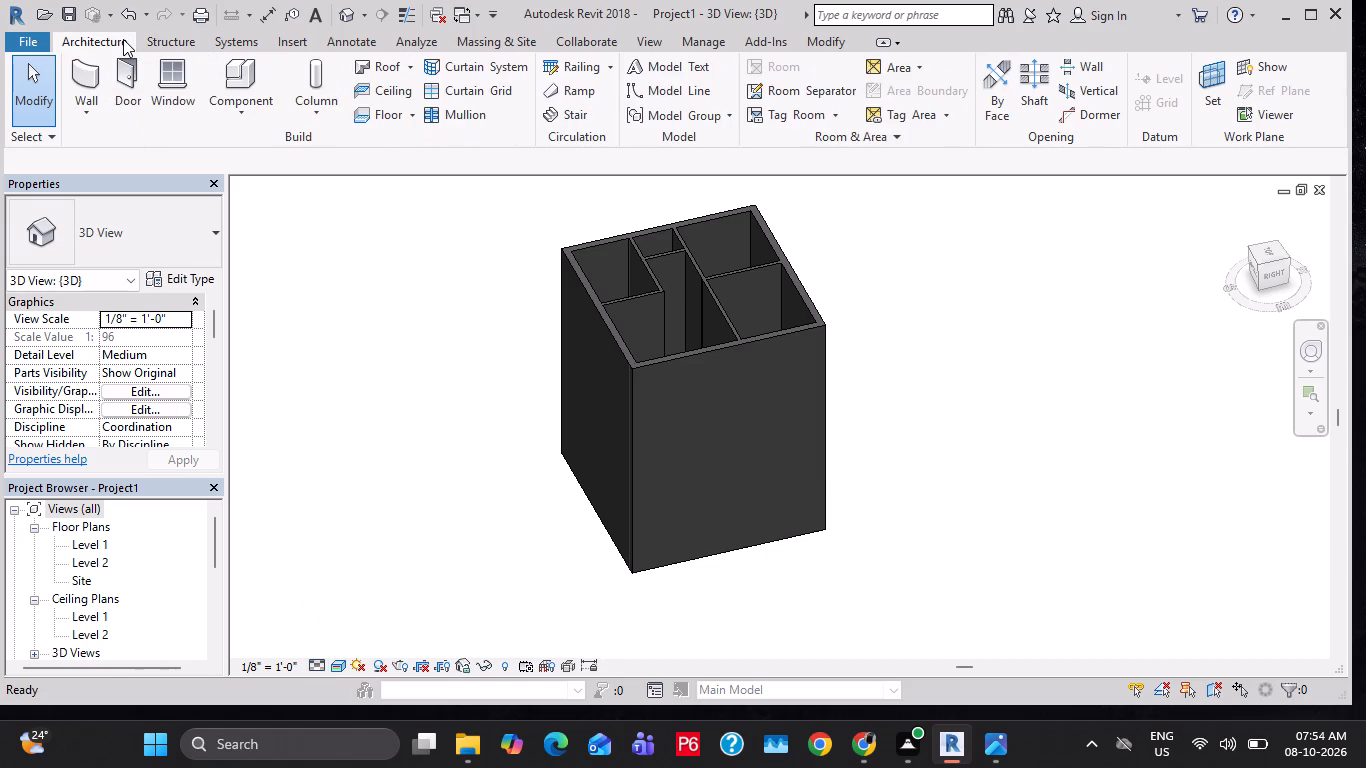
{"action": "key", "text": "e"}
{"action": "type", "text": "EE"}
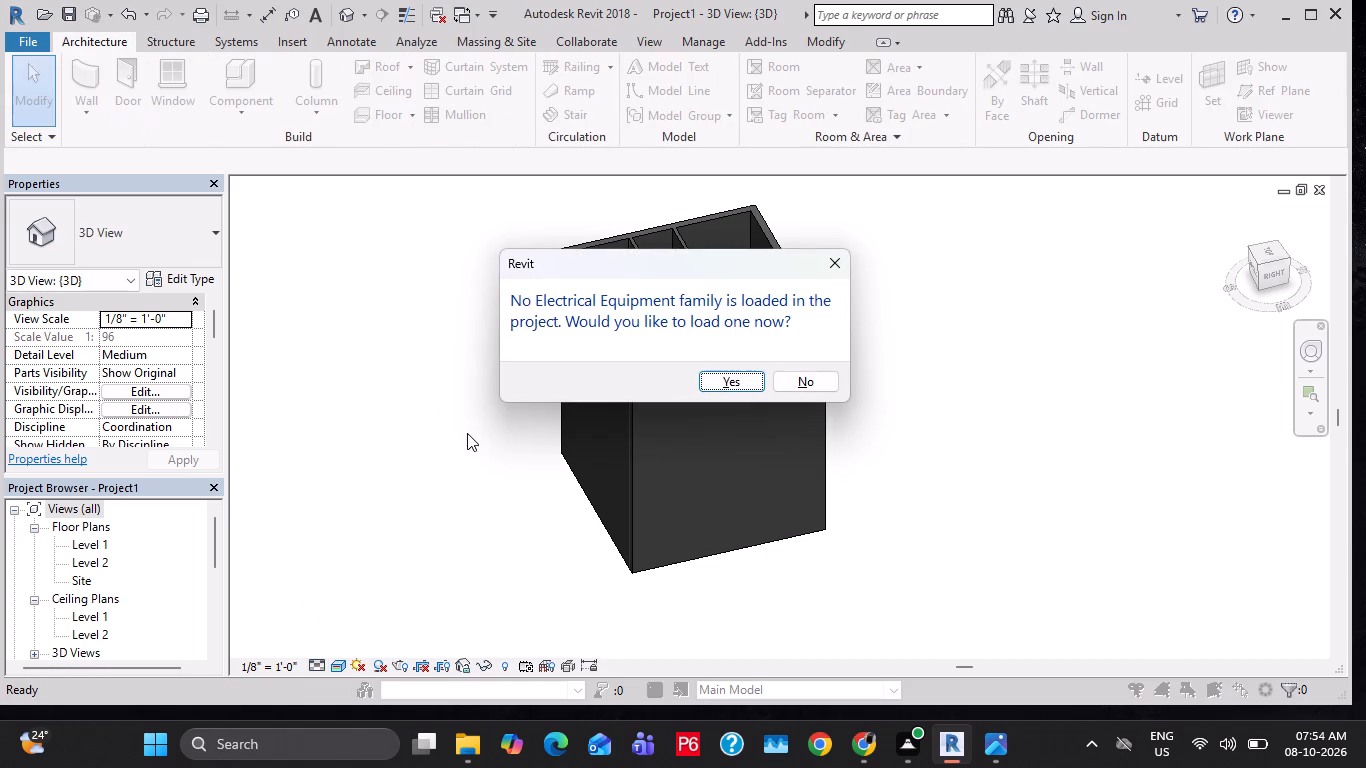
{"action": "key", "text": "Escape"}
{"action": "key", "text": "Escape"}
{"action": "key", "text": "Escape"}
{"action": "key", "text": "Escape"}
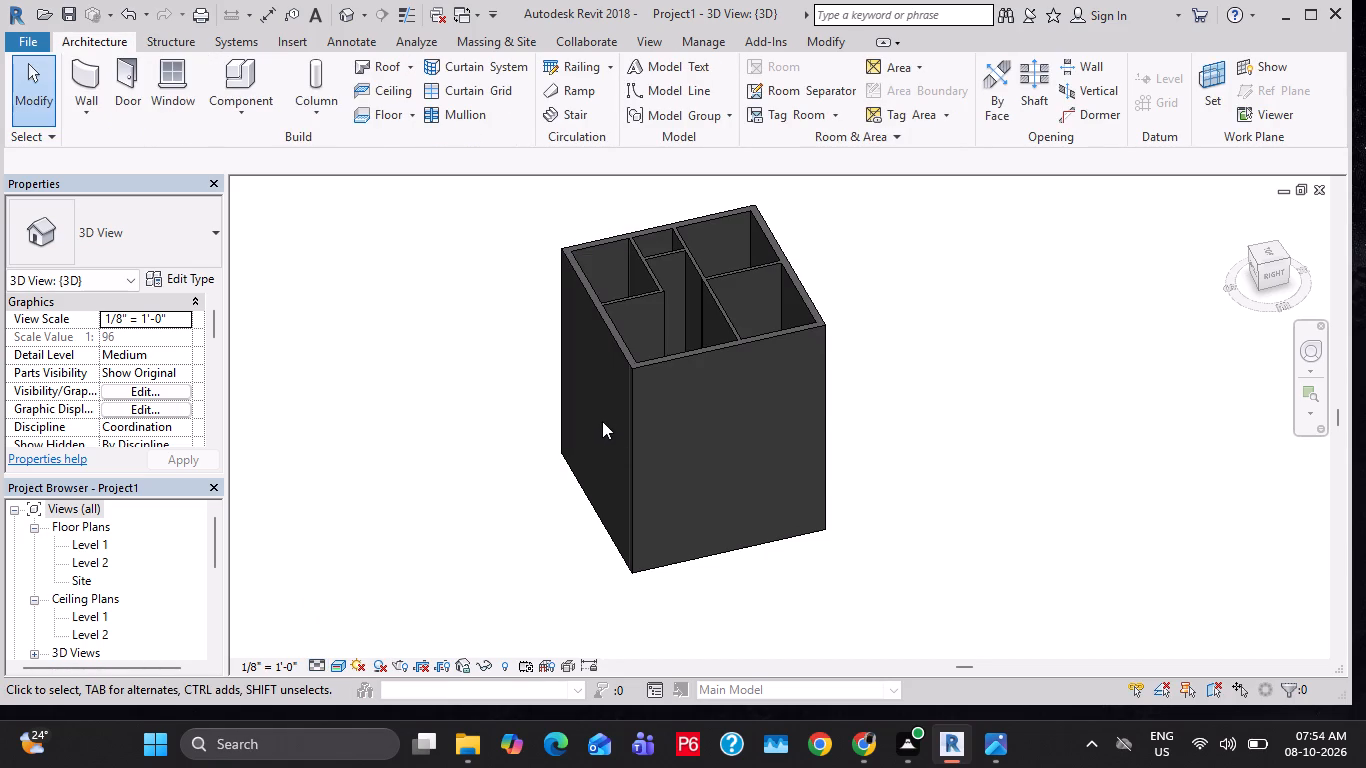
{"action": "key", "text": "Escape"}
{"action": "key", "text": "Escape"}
Open the Level 1 and Level 2 floor plans and examine the wall layout on each.
{"action": "double_click", "coordinate": [79, 543]}
{"action": "scroll", "coordinate": [357, 476], "scroll_direction": "down", "scroll_amount": 7}
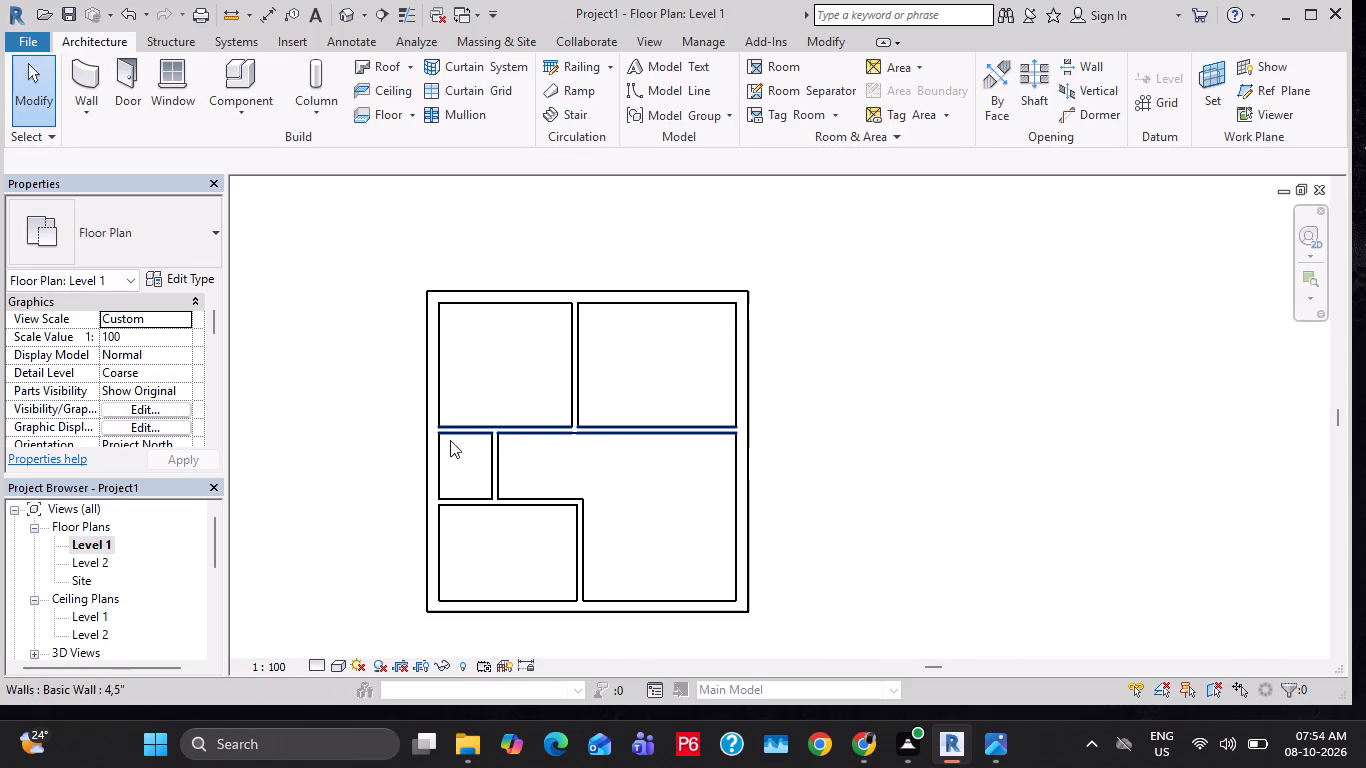
{"action": "double_click", "coordinate": [97, 562]}
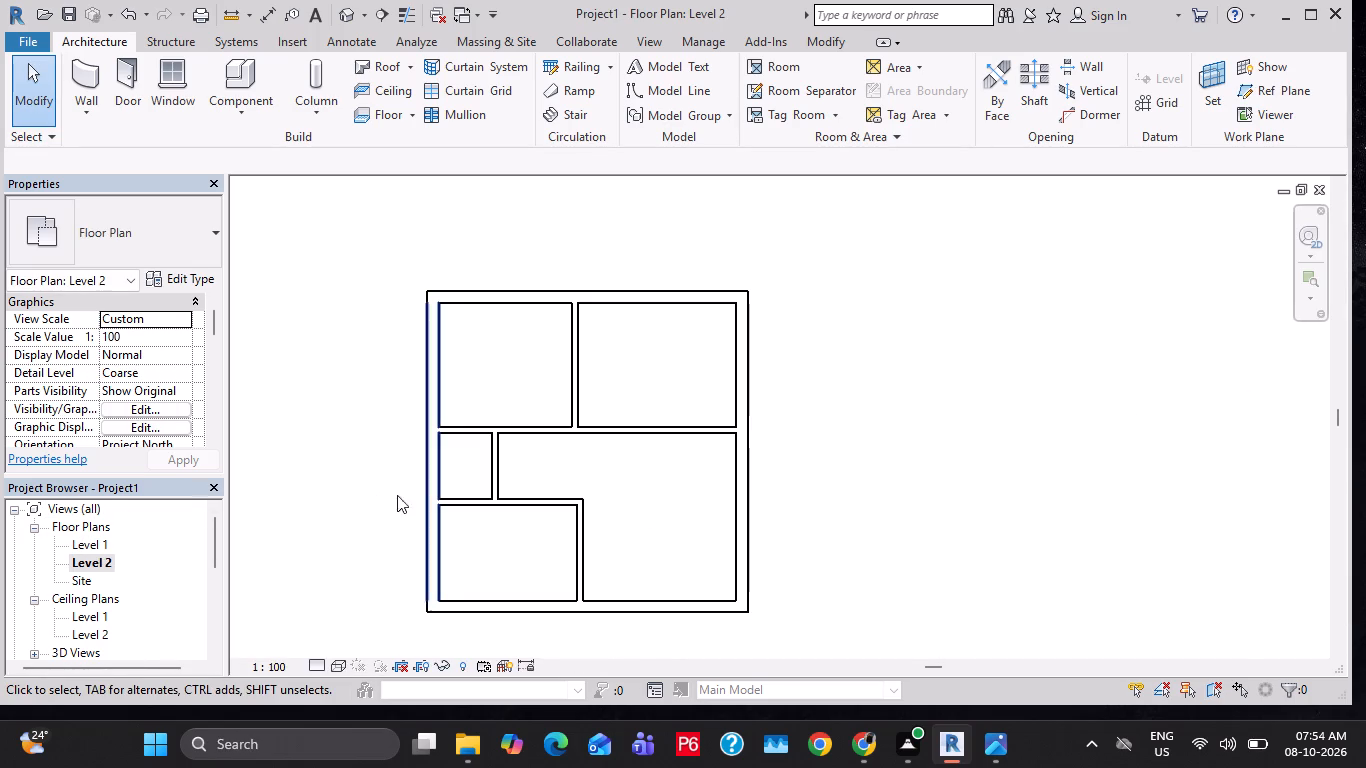
{"action": "scroll", "coordinate": [119, 554], "scroll_direction": "down", "scroll_amount": 1}
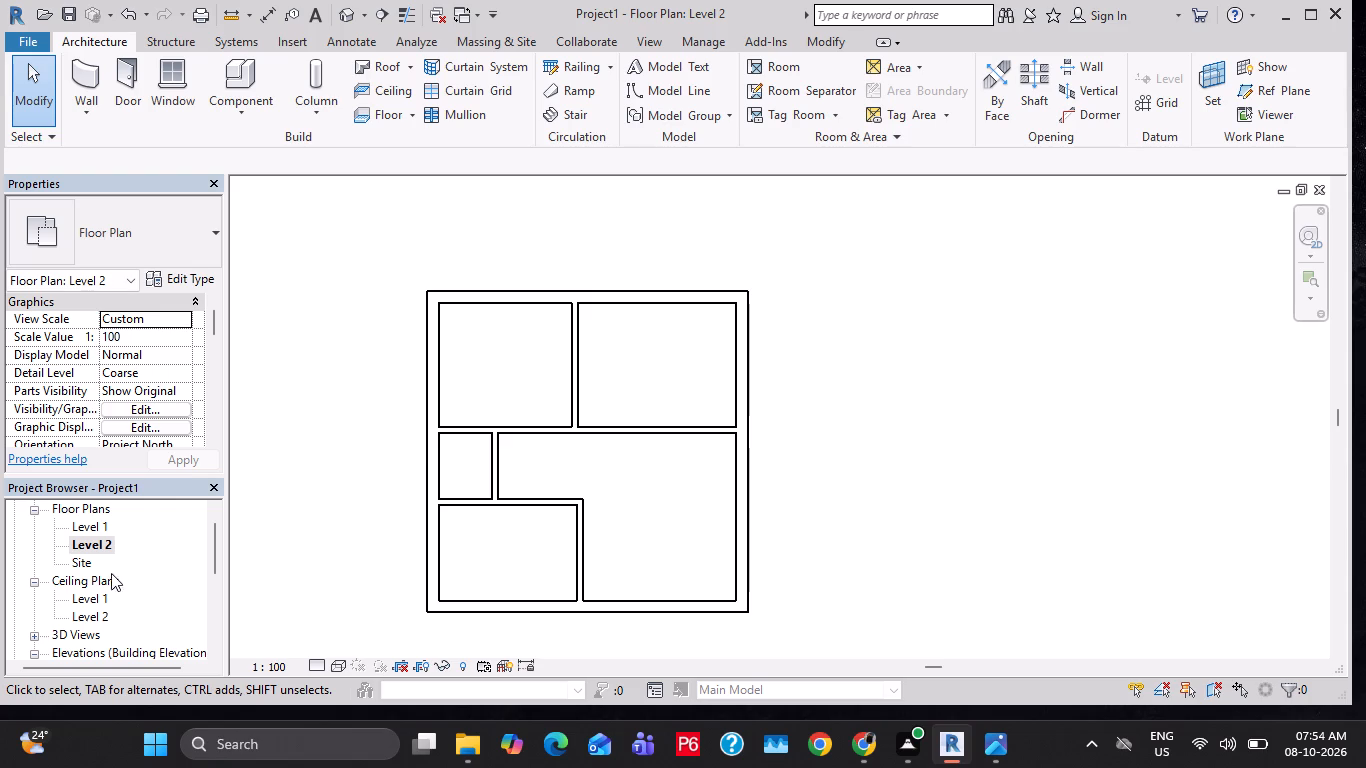
{"action": "scroll", "coordinate": [109, 599], "scroll_direction": "down", "scroll_amount": 1}
{"action": "scroll", "coordinate": [92, 590], "scroll_direction": "up", "scroll_amount": 2}
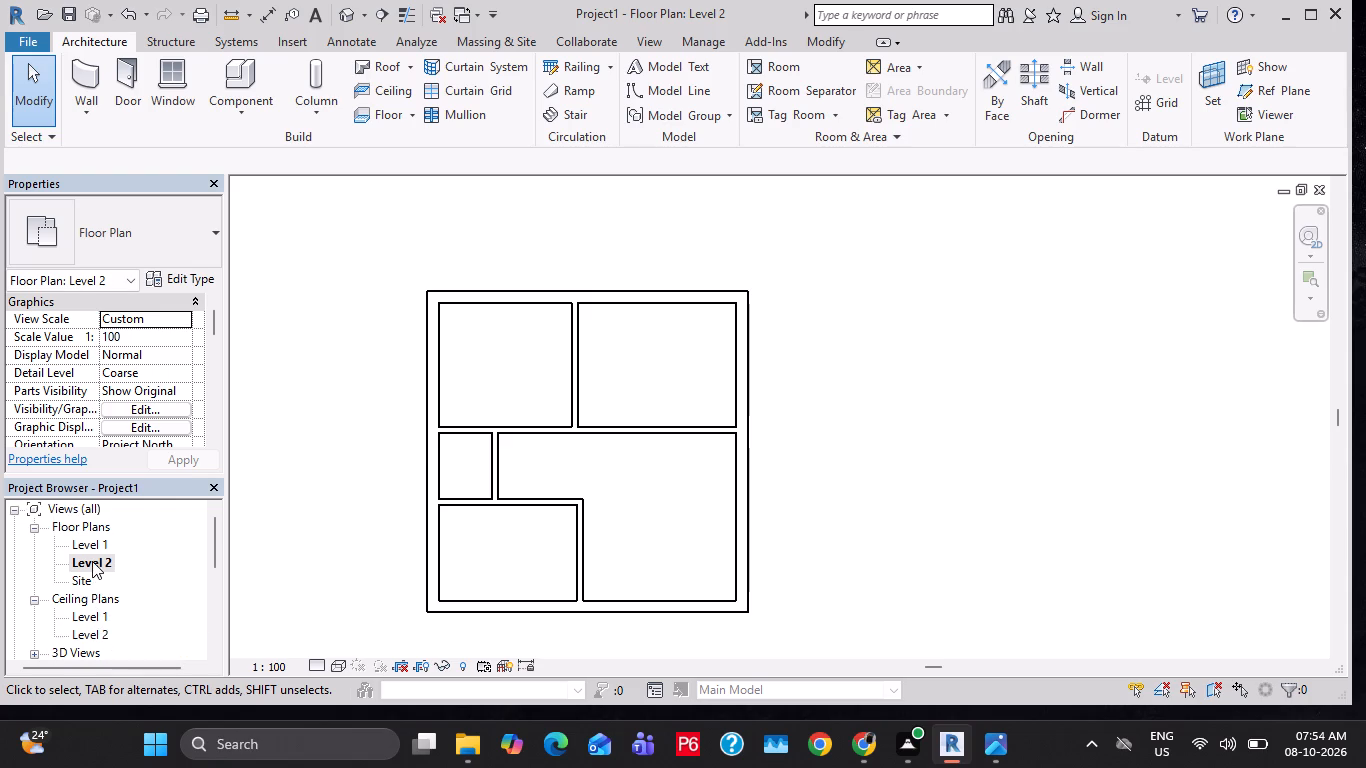
Open the East elevation and set the elevation of Level 2 to 10'.
{"action": "scroll", "coordinate": [92, 561], "scroll_direction": "down", "scroll_amount": 3}
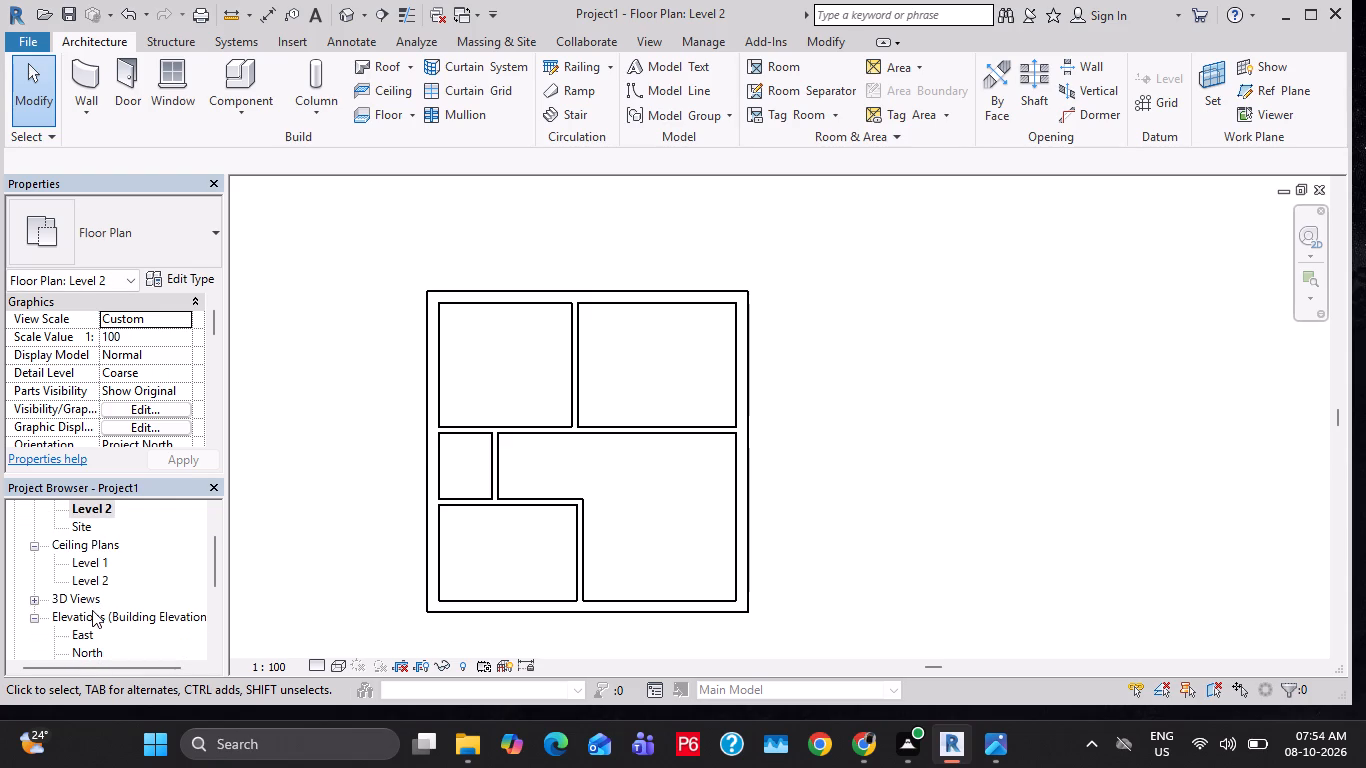
{"action": "scroll", "coordinate": [92, 610], "scroll_direction": "down", "scroll_amount": 1}
{"action": "double_click", "coordinate": [82, 640]}
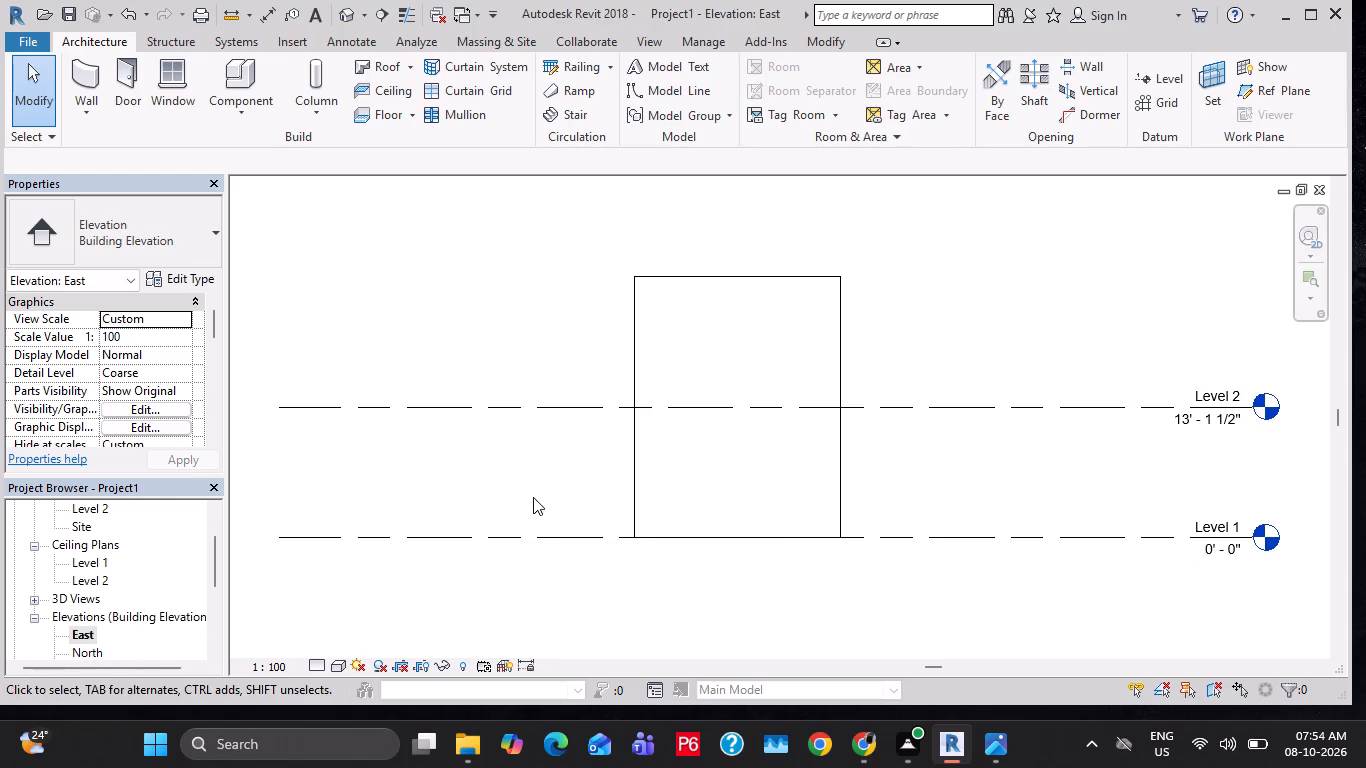
{"action": "middle_click_drag", "start_coordinate": [779, 445], "coordinate": [638, 445]}
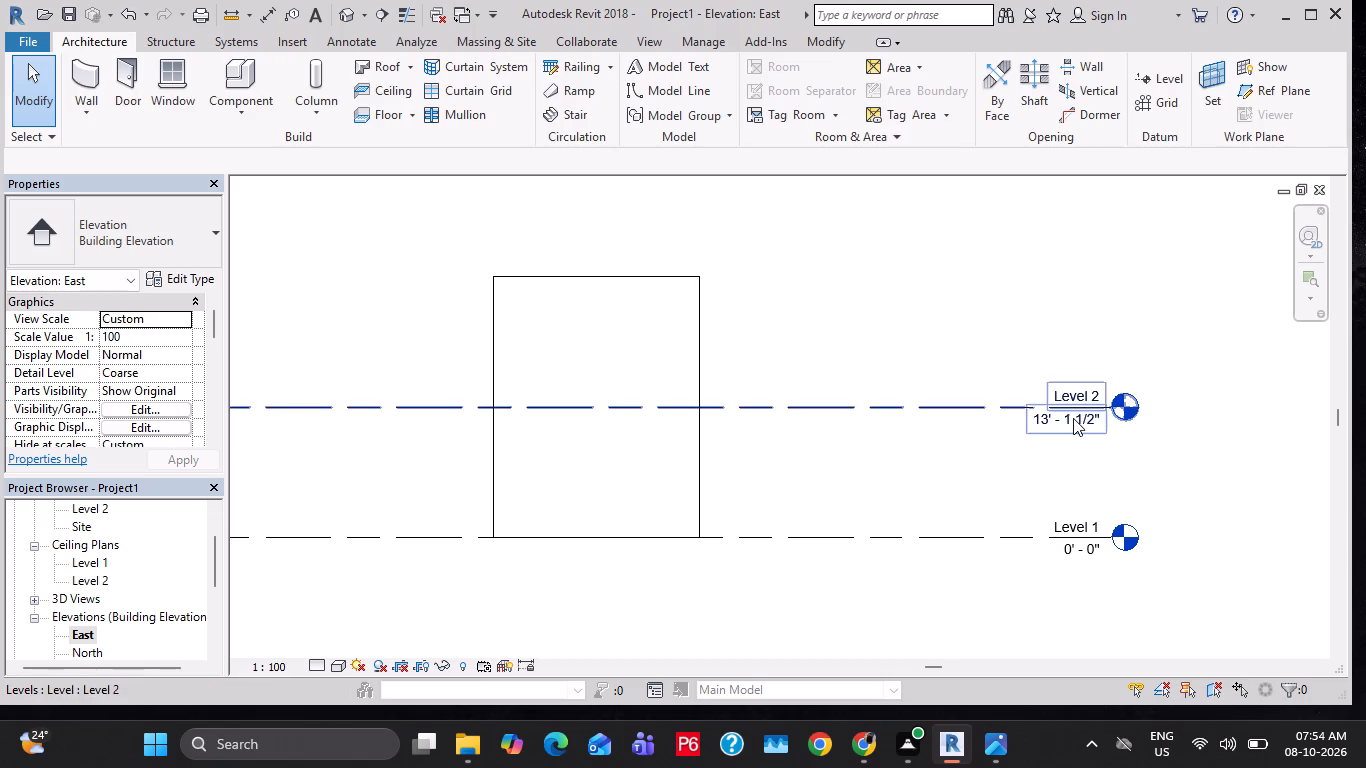
{"action": "left_click", "coordinate": [1073, 418]}
{"action": "double_click", "coordinate": [1065, 418]}
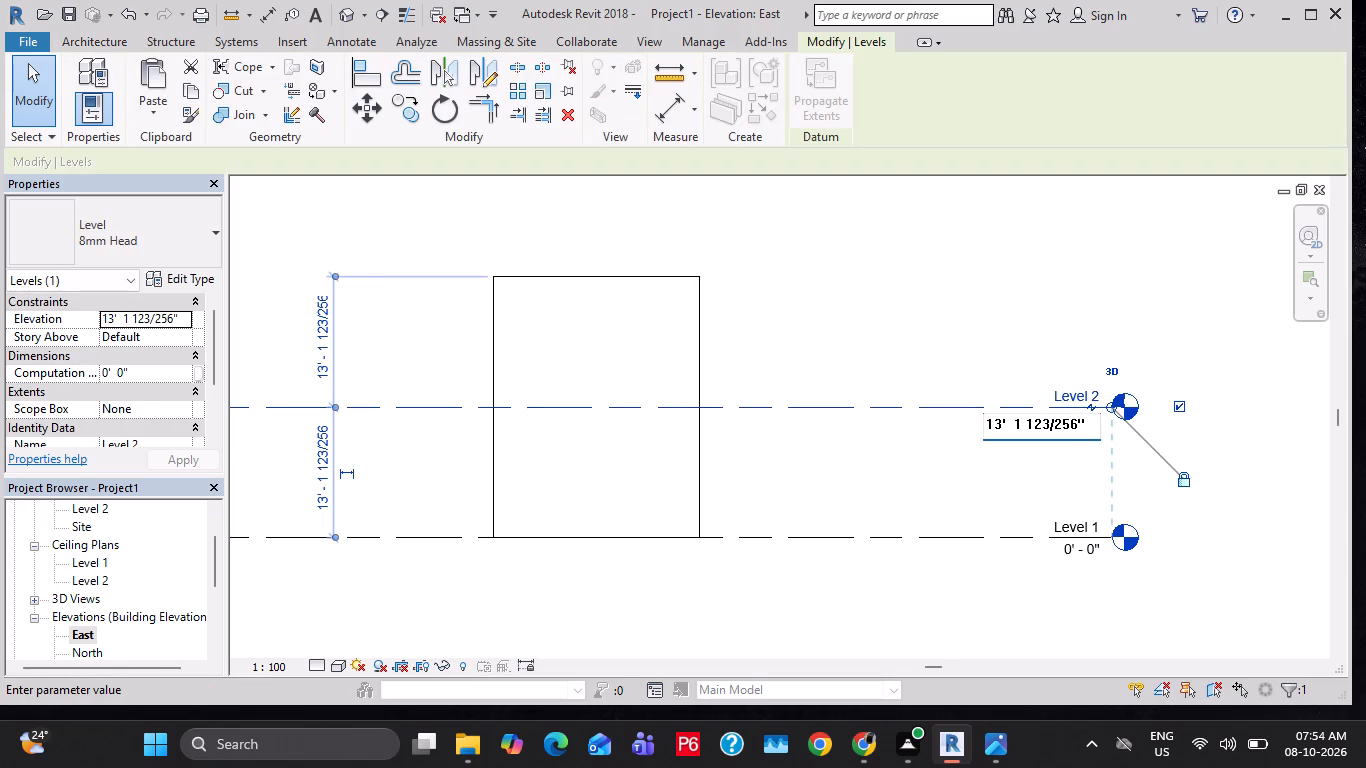
{"action": "left_click_drag", "start_coordinate": [1085, 422], "coordinate": [967, 445]}
{"action": "type", "text": "10'"}
{"action": "key", "text": "Return"}
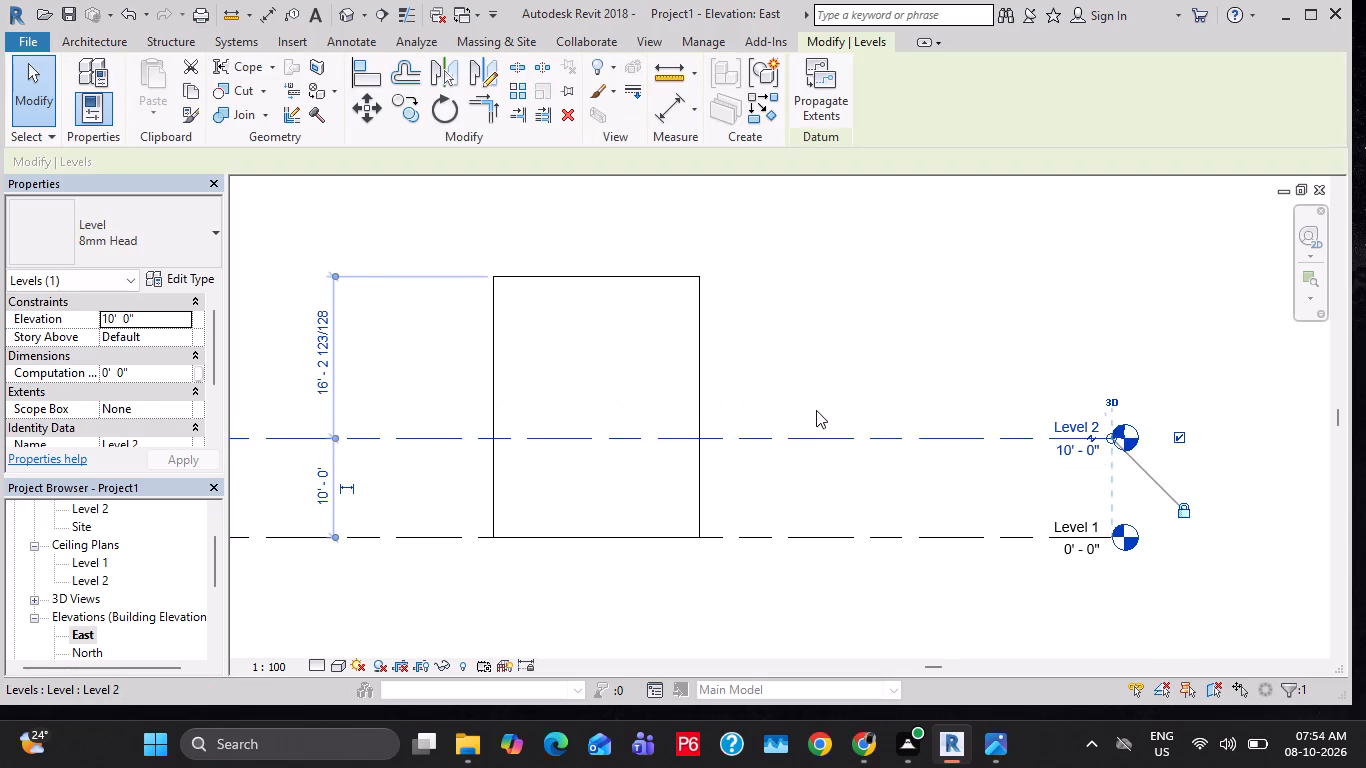
{"action": "middle_click_drag", "start_coordinate": [816, 409], "coordinate": [901, 392]}
{"action": "key", "text": "Escape"}
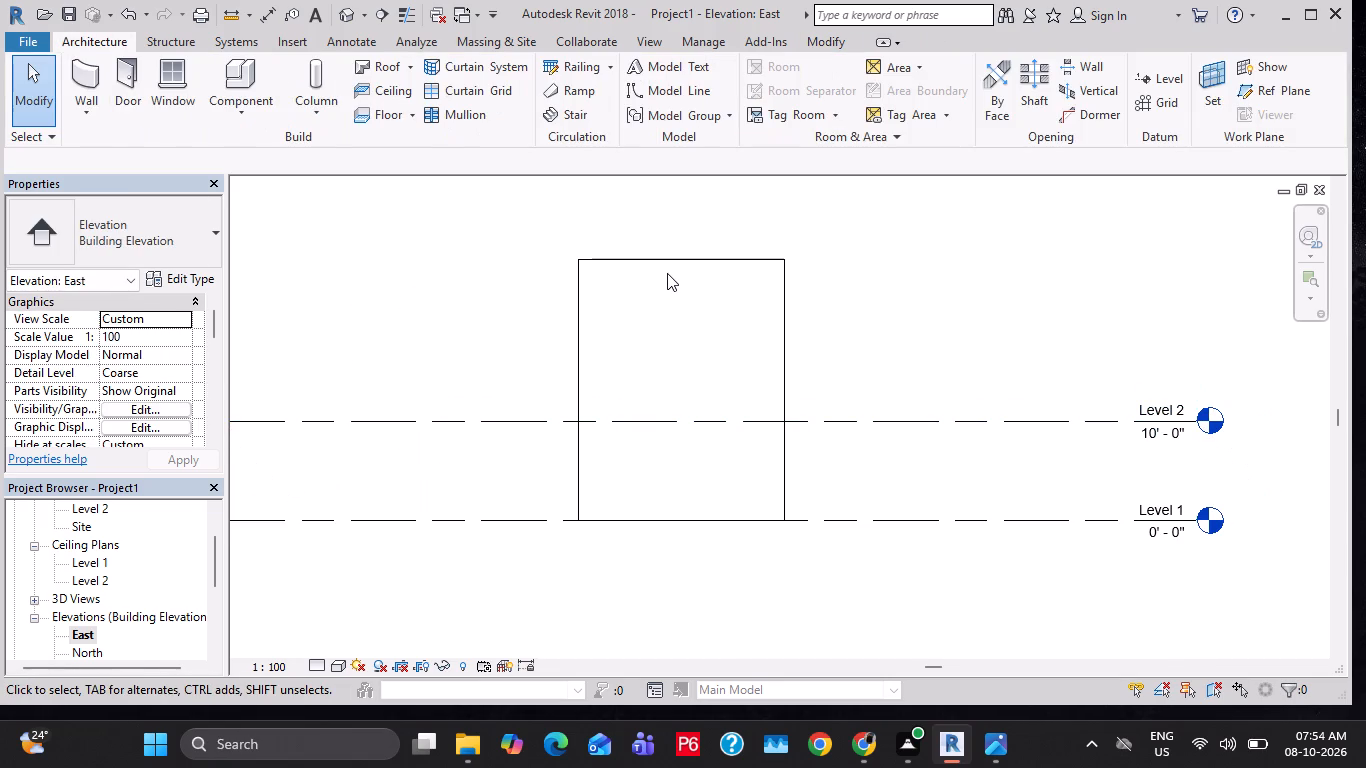
{"action": "key", "text": "Escape"}
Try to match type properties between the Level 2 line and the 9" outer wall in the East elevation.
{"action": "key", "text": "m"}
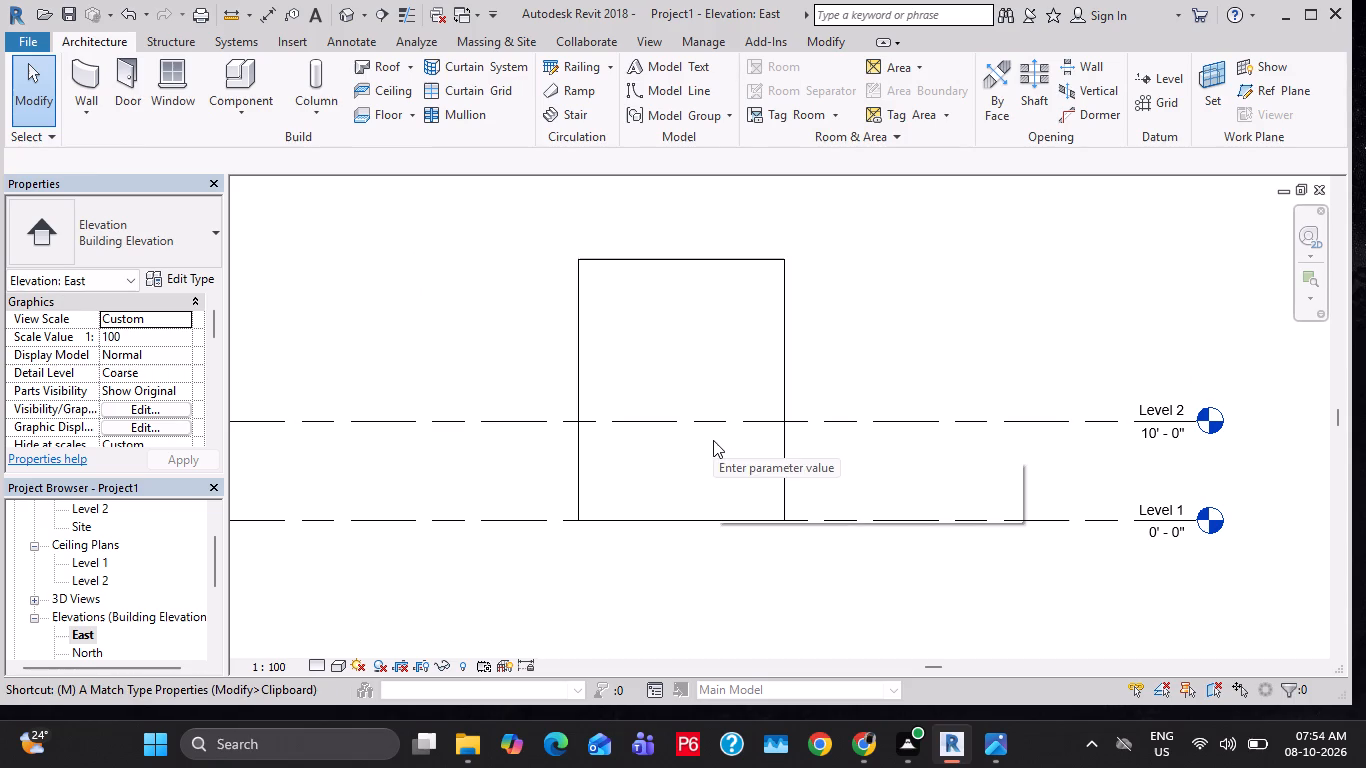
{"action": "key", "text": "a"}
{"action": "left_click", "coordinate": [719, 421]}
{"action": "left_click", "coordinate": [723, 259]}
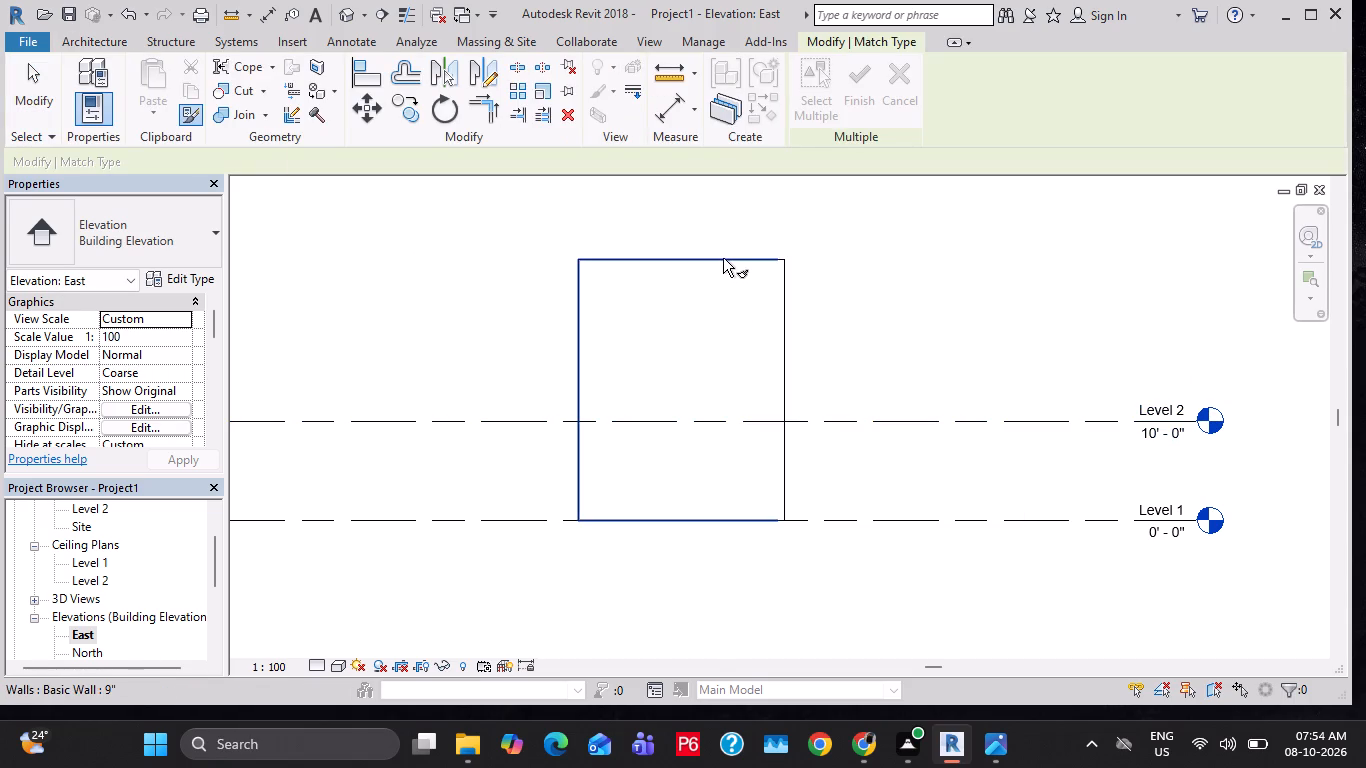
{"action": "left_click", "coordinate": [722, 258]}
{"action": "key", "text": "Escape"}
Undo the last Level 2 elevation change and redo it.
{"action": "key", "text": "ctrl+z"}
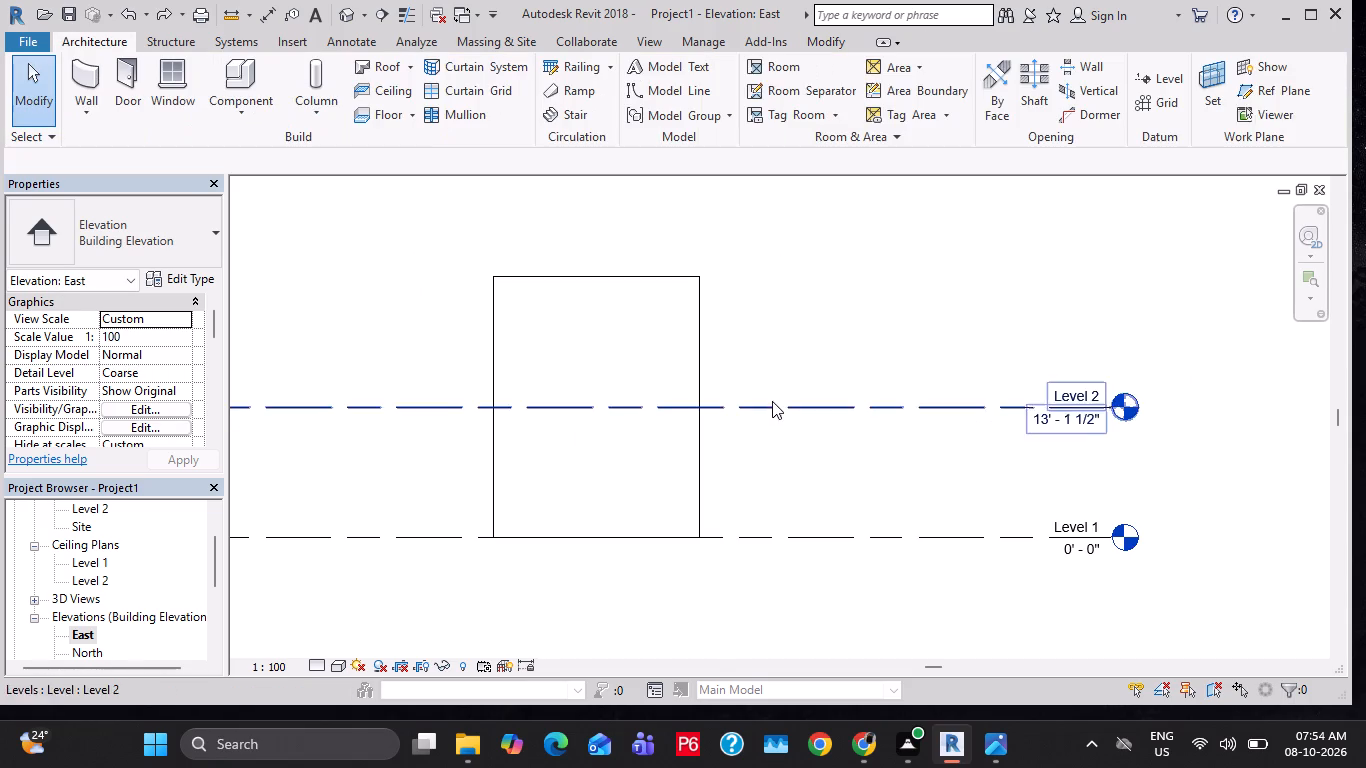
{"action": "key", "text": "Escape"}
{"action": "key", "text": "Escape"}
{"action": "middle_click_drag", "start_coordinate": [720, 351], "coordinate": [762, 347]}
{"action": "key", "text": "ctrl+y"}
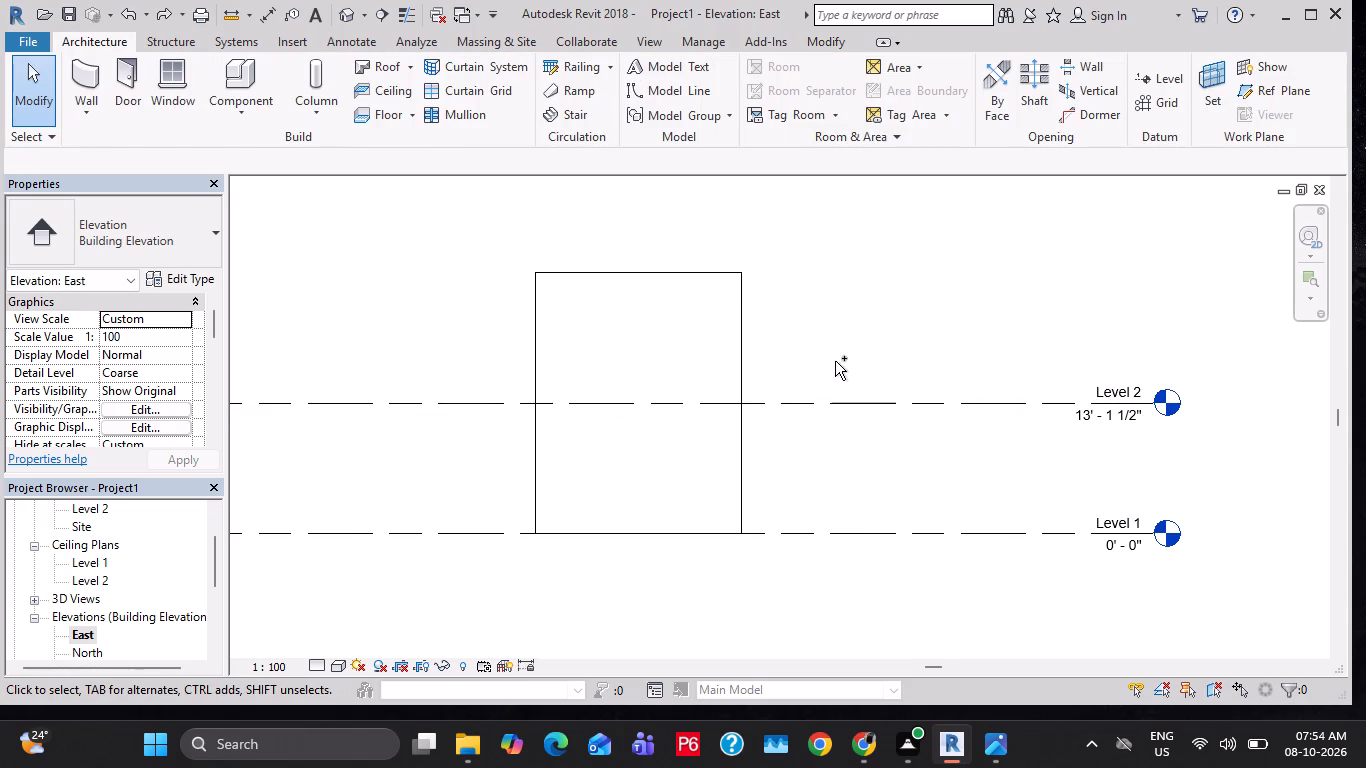
Lower the top of the 9" north outer wall to the Level 2 line in the East elevation.
{"action": "middle_click_drag", "start_coordinate": [836, 363], "coordinate": [1154, 347]}
{"action": "key", "text": "grave"}
{"action": "left_click", "coordinate": [907, 264]}
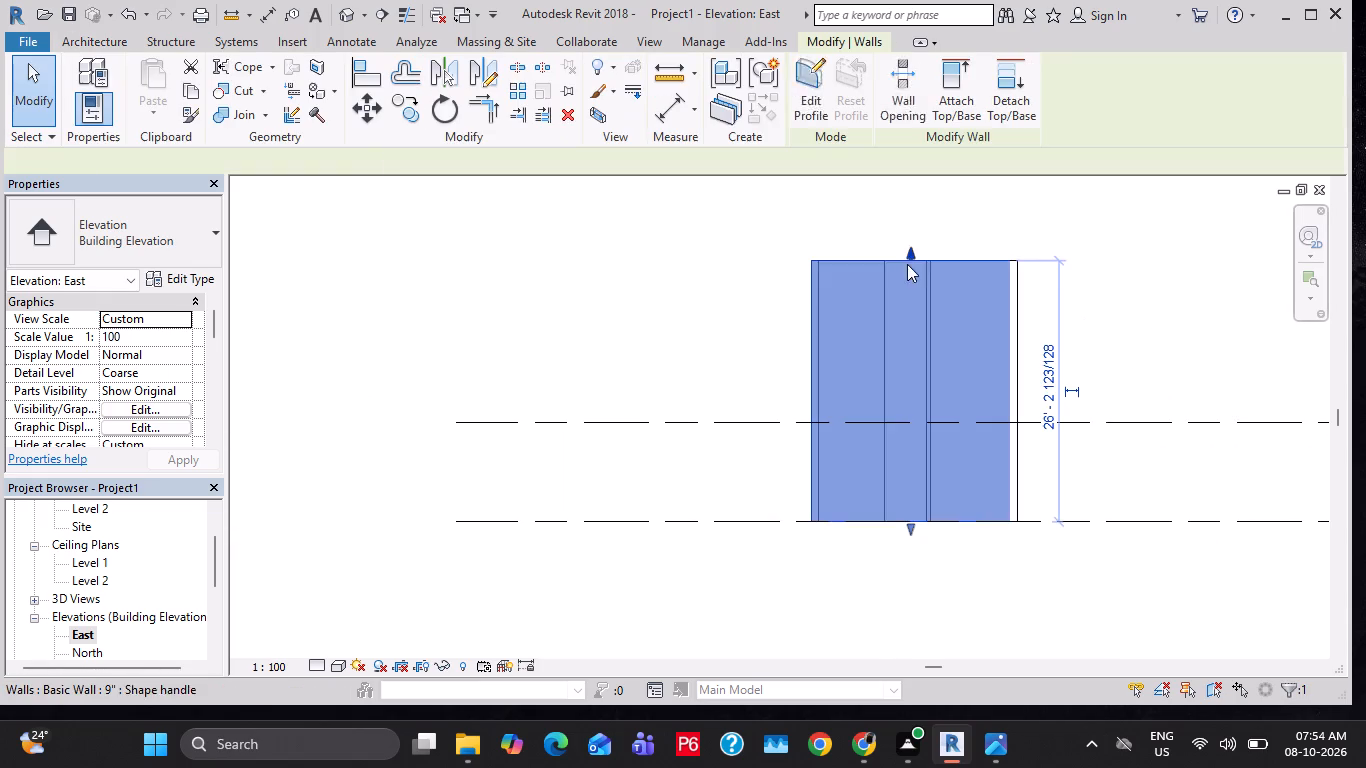
{"action": "left_click", "coordinate": [1023, 305]}
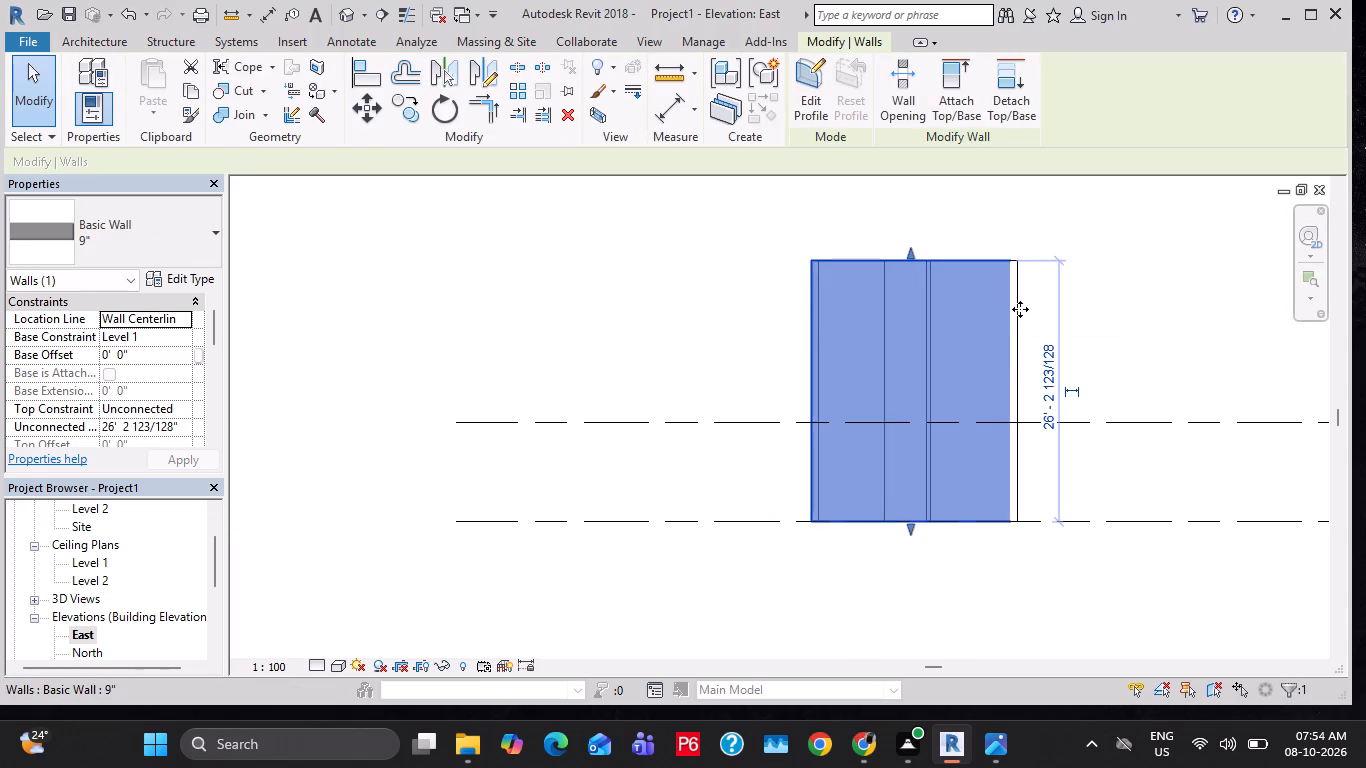
{"action": "scroll", "coordinate": [1019, 348], "scroll_direction": "up", "scroll_amount": 2}
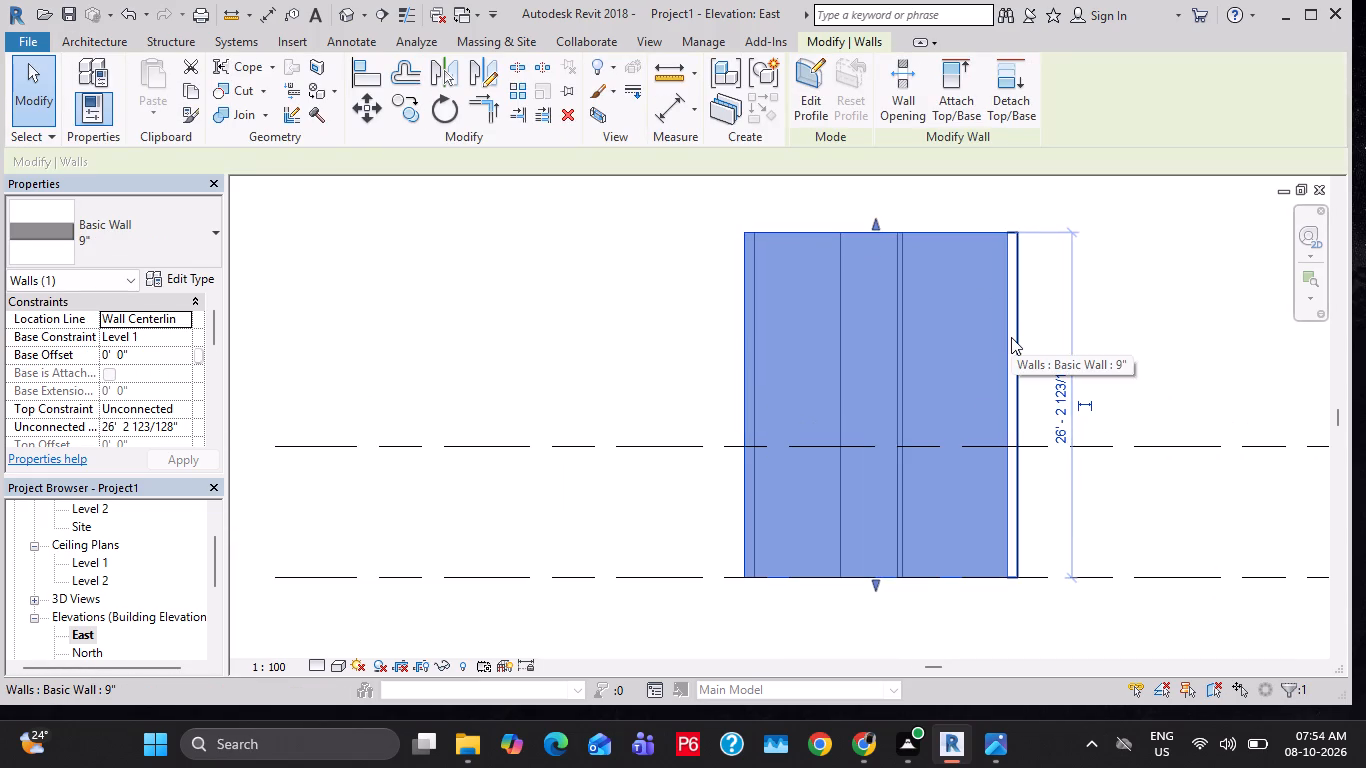
{"action": "left_click", "coordinate": [1012, 337]}
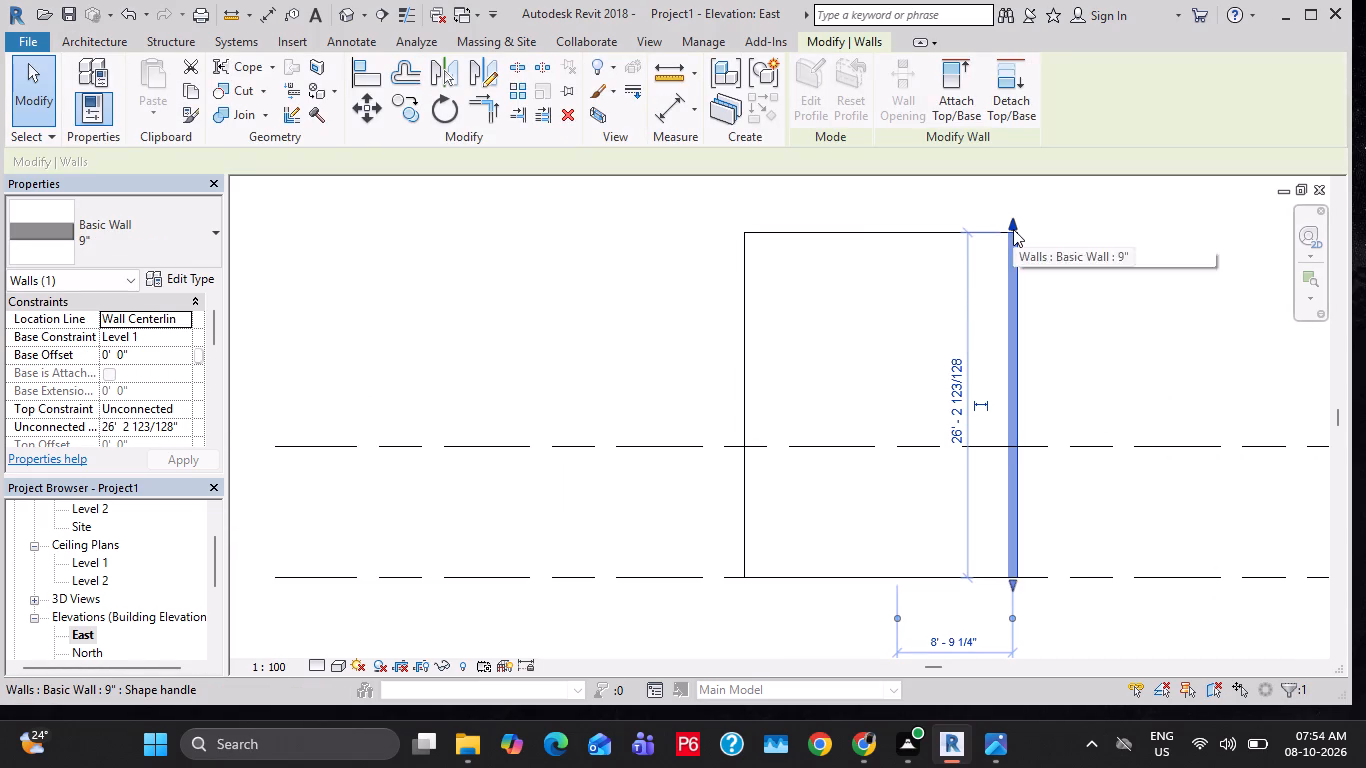
{"action": "left_click_drag", "start_coordinate": [1012, 226], "coordinate": [1026, 433]}
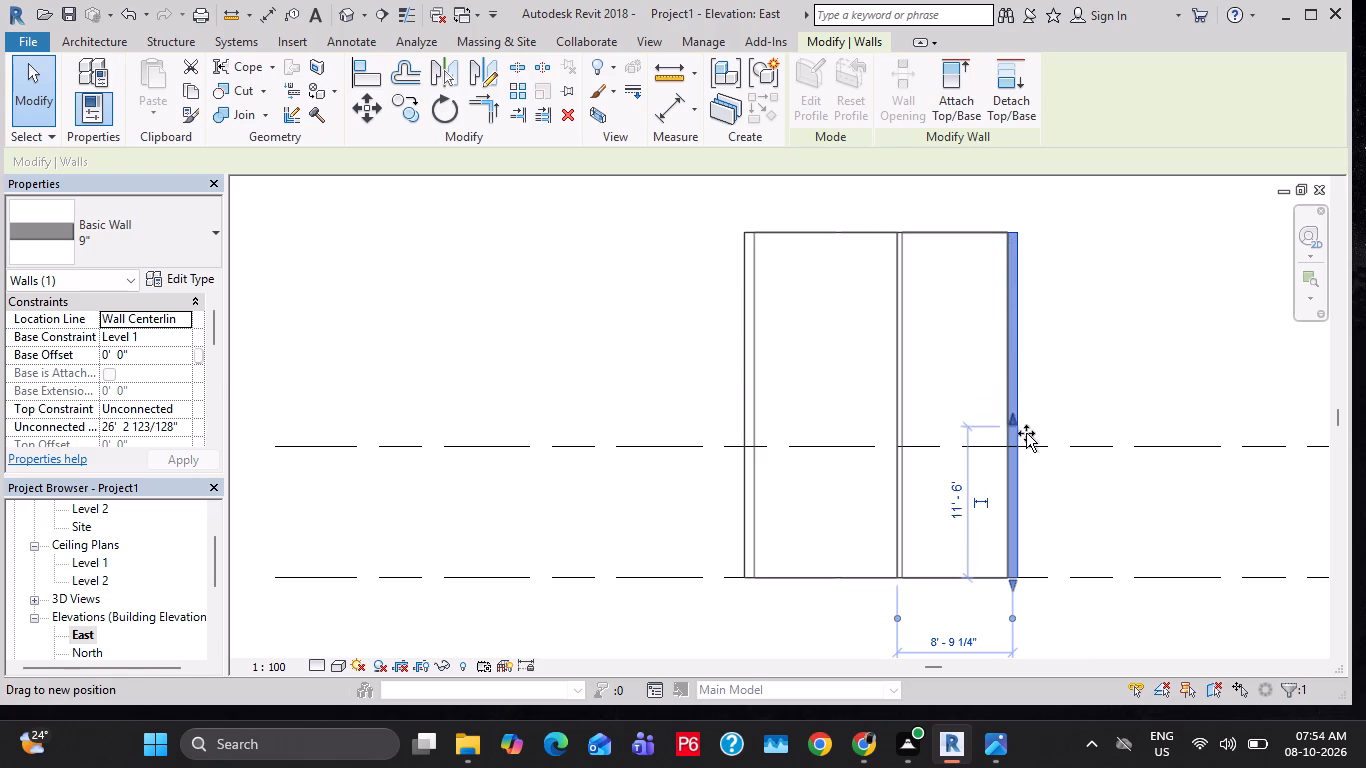
{"action": "left_click_drag", "start_coordinate": [1026, 433], "coordinate": [1026, 449]}
{"action": "left_click", "coordinate": [1057, 313]}
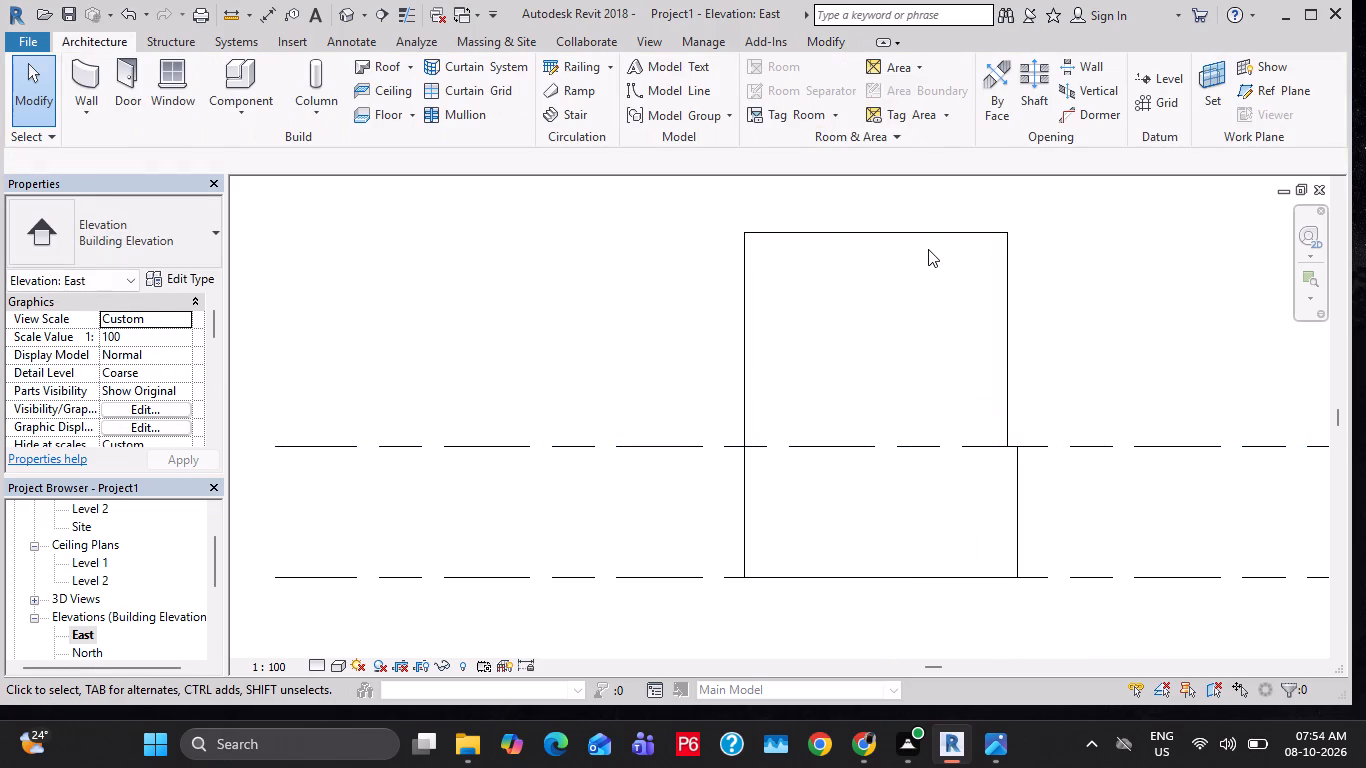
Lower the top of the 9" east outer wall to the Level 2 line.
{"action": "left_click", "coordinate": [926, 236]}
{"action": "left_click_drag", "start_coordinate": [875, 224], "coordinate": [875, 334]}
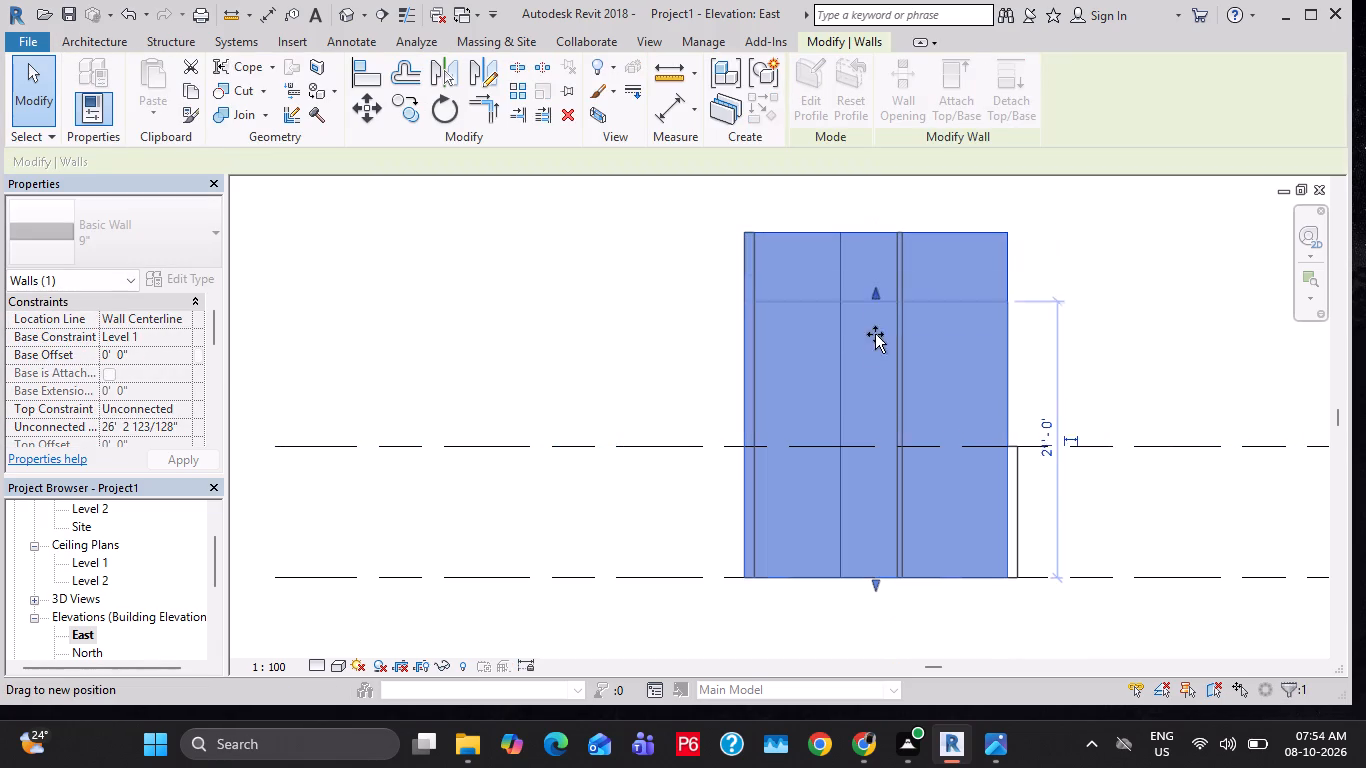
{"action": "left_click_drag", "start_coordinate": [875, 334], "coordinate": [882, 454]}
{"action": "key", "text": "Escape"}
Lower the top of the full-width east-west 4,5" partition to the Level 2 line.
{"action": "left_click", "coordinate": [898, 313]}
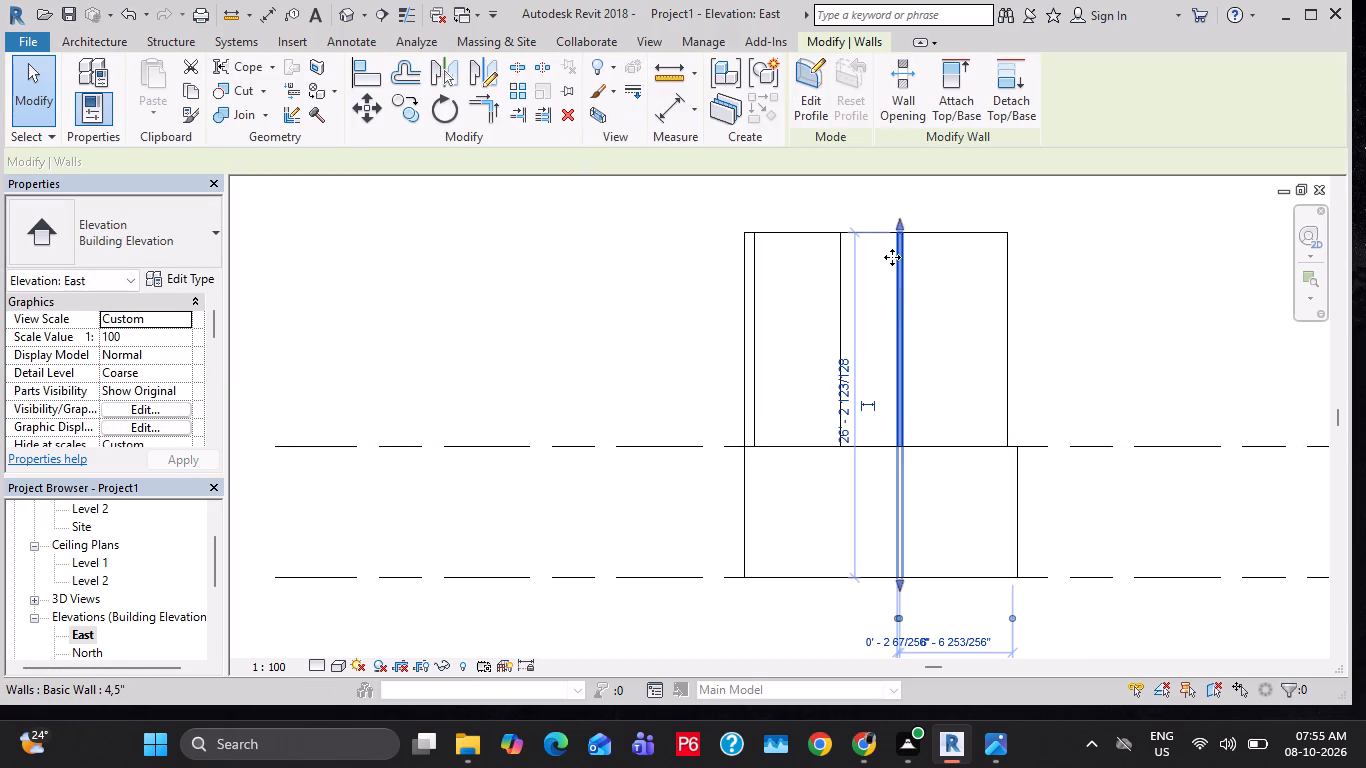
{"action": "left_click_drag", "start_coordinate": [898, 224], "coordinate": [906, 300]}
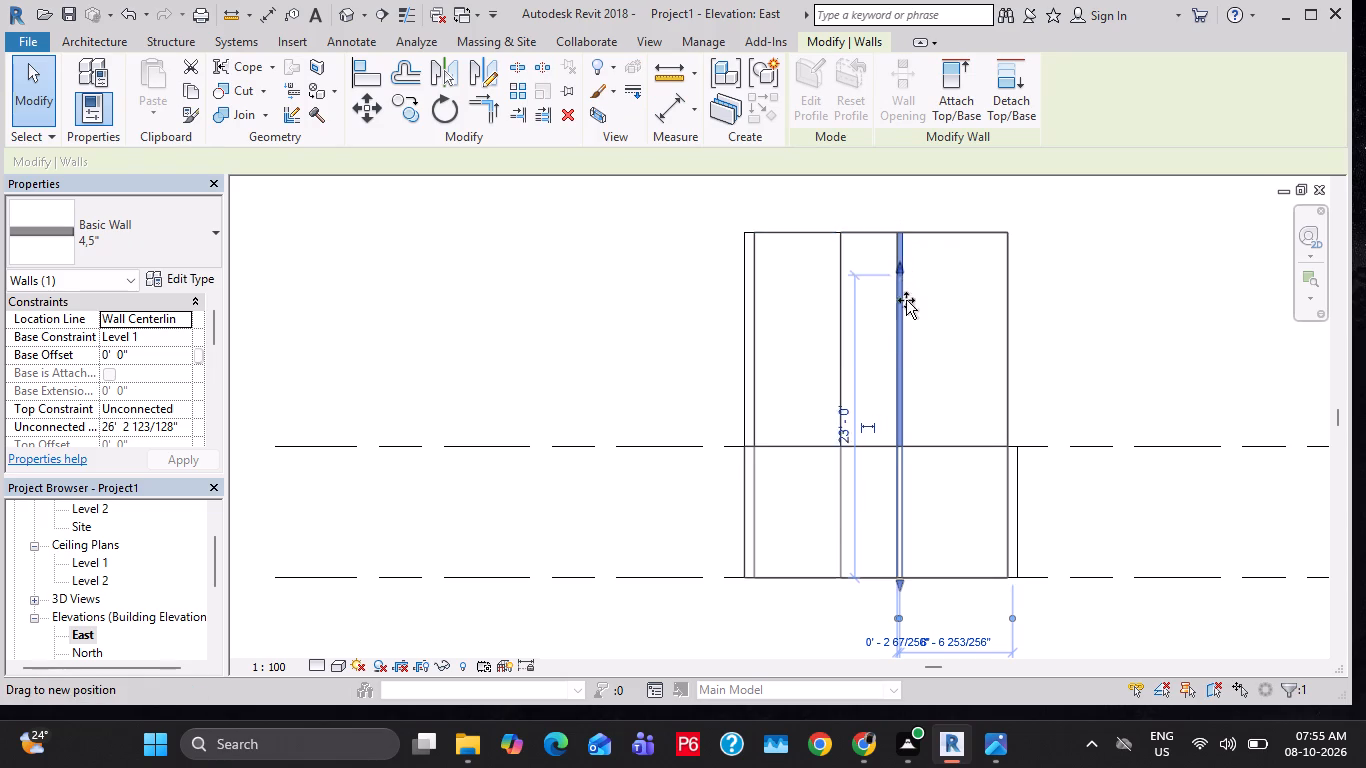
{"action": "left_click_drag", "start_coordinate": [906, 300], "coordinate": [902, 451]}
{"action": "key", "text": "Escape"}
Lower the top of the 4,5" north-south partition between the two north bedrooms to the Level 2 line.
{"action": "left_click", "coordinate": [939, 228]}
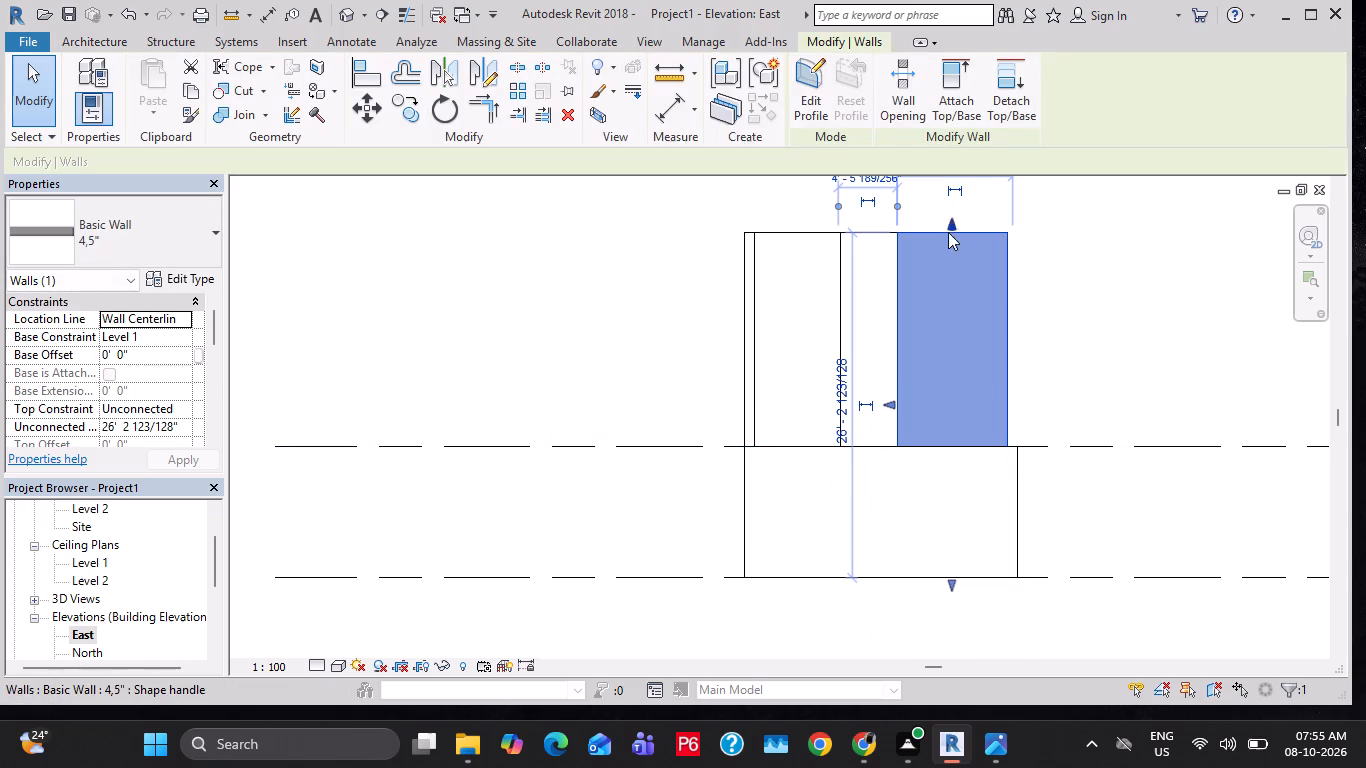
{"action": "left_click_drag", "start_coordinate": [951, 219], "coordinate": [969, 450]}
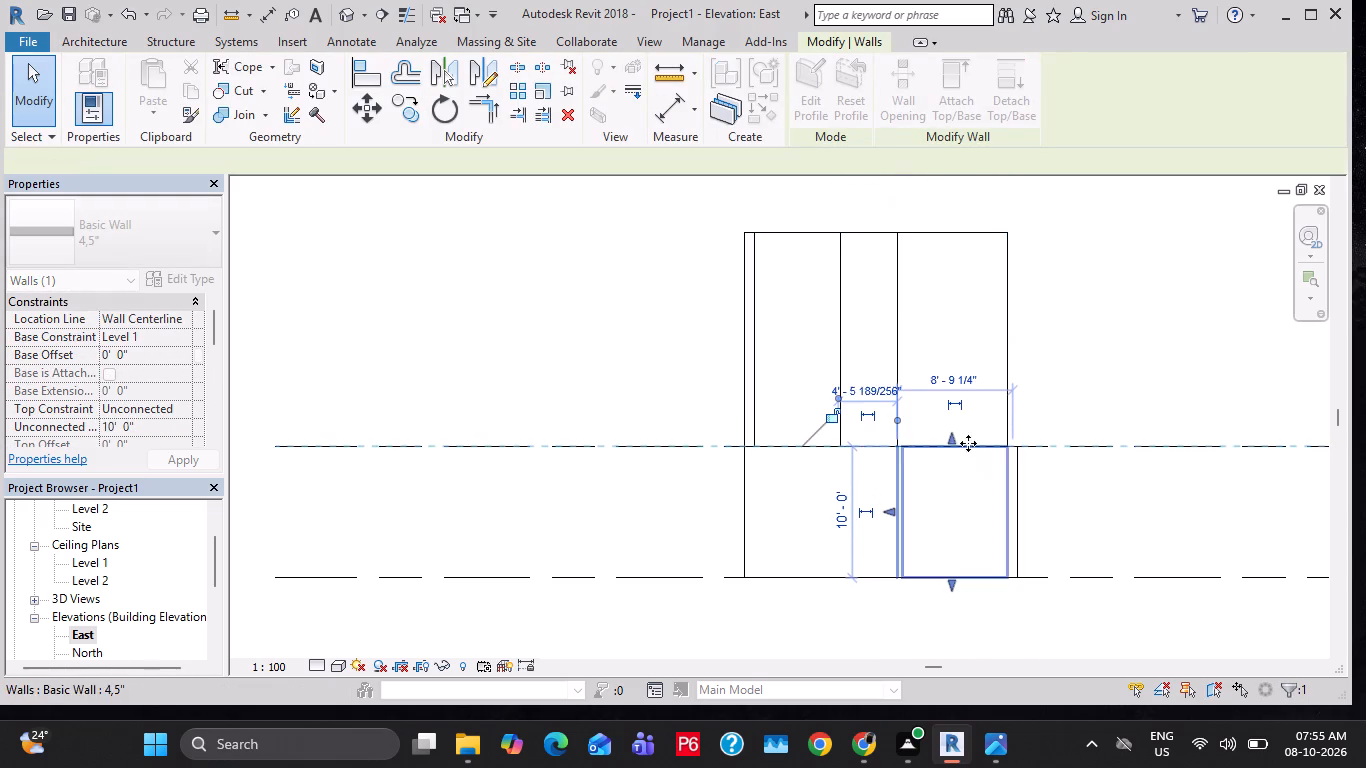
{"action": "key", "text": "Escape"}
Lower the top of the 9" west outer wall to the Level 2 line.
{"action": "left_click", "coordinate": [949, 235]}
{"action": "left_click_drag", "start_coordinate": [881, 226], "coordinate": [881, 227]}
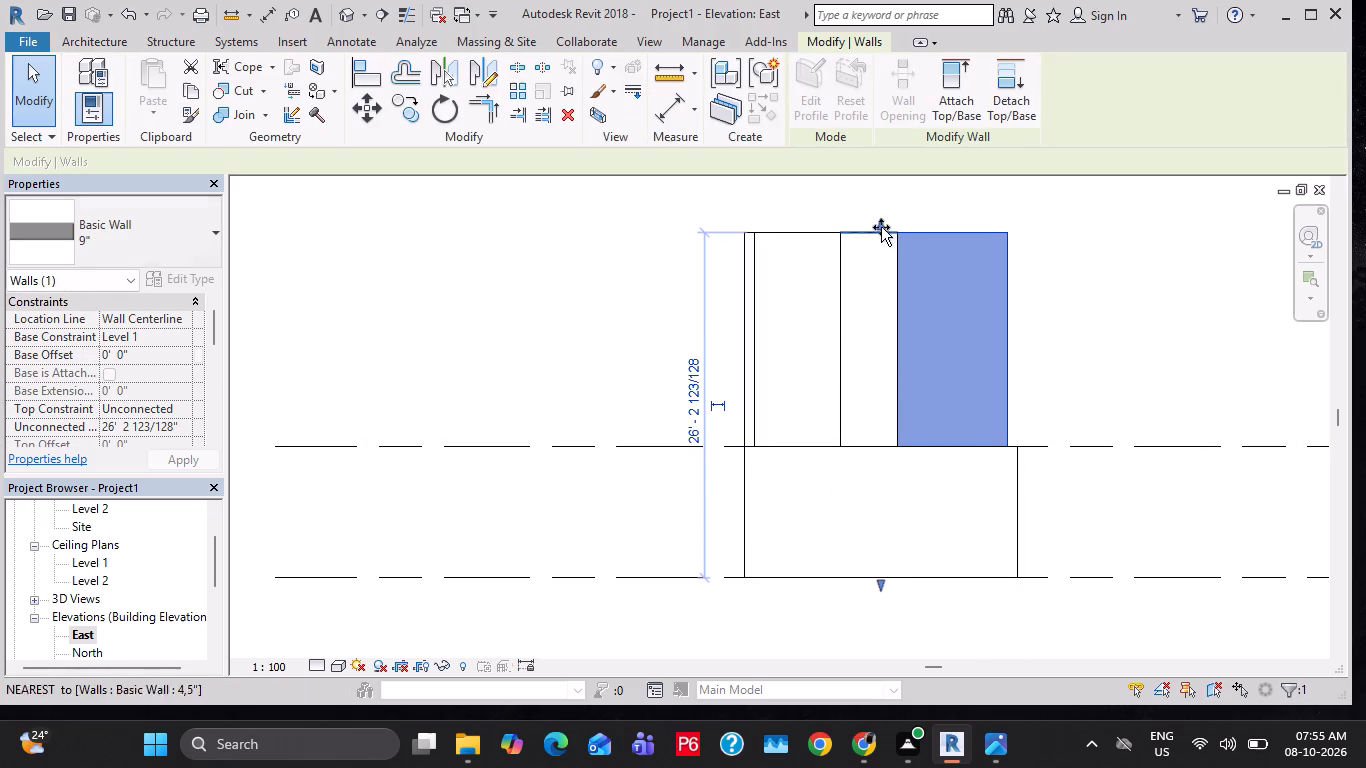
{"action": "left_click_drag", "start_coordinate": [881, 227], "coordinate": [902, 446]}
{"action": "key", "text": "Escape"}
Lower the top of the short 4,5" north-south partition beside the small middle room to the Level 2 line.
{"action": "left_click", "coordinate": [852, 235]}
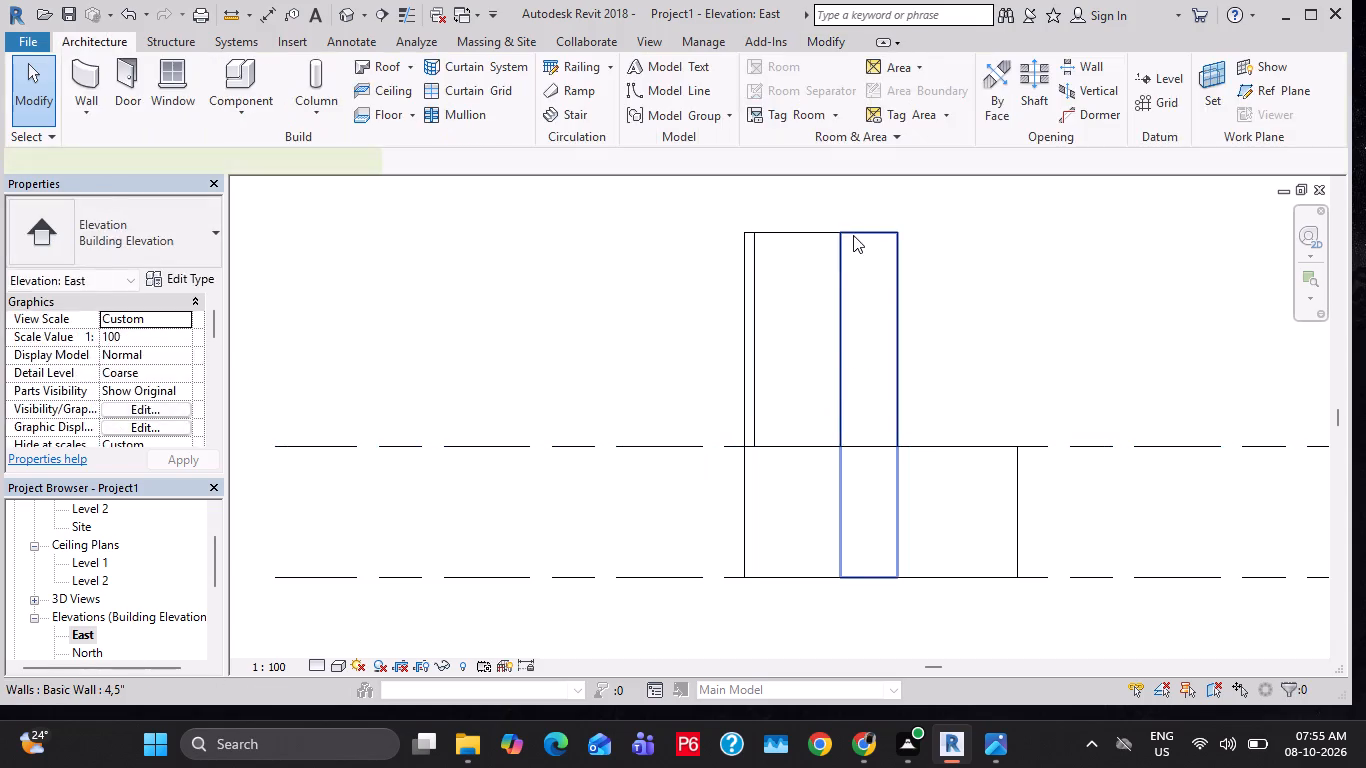
{"action": "left_click_drag", "start_coordinate": [866, 227], "coordinate": [872, 437]}
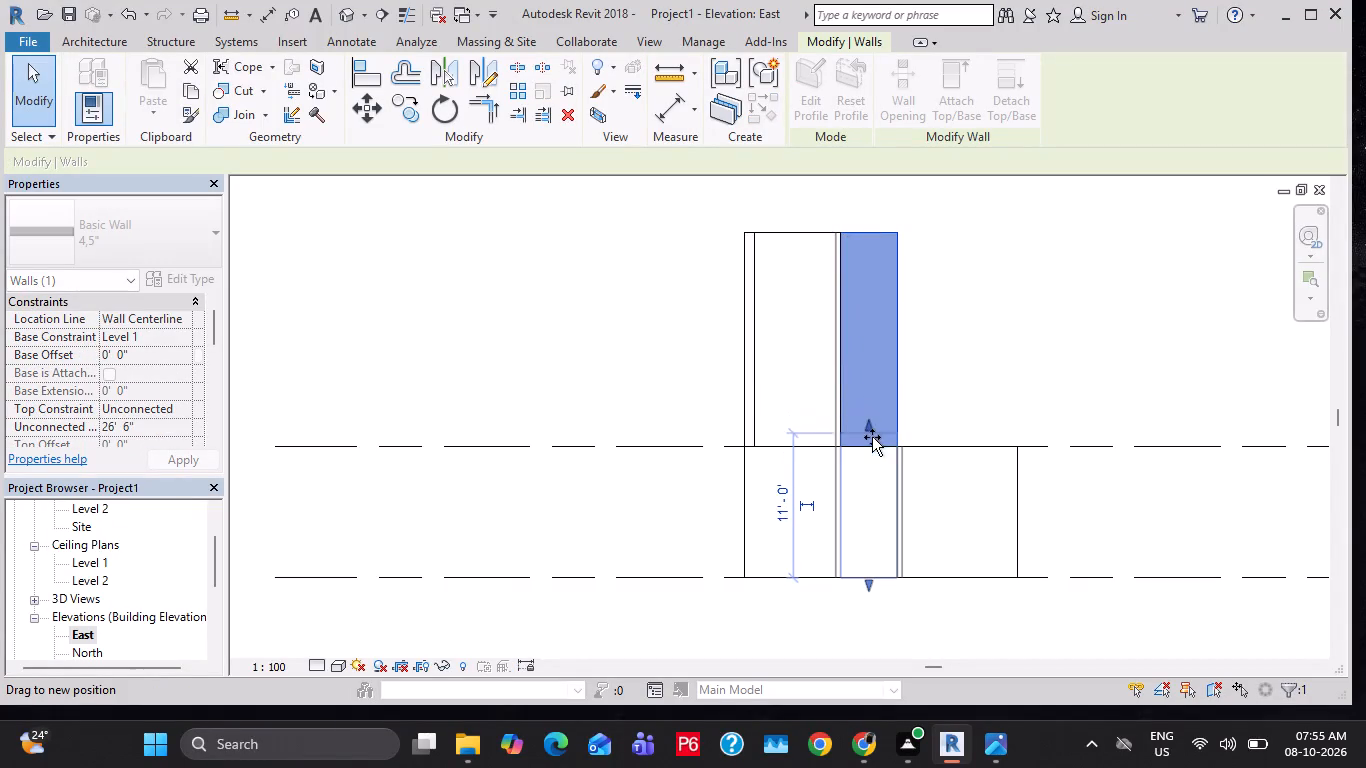
{"action": "left_click_drag", "start_coordinate": [872, 437], "coordinate": [873, 447]}
{"action": "key", "text": "Escape"}
Lower the top of the 4,5" north-south partition of the southwest room to the Level 2 line.
{"action": "left_click", "coordinate": [808, 228]}
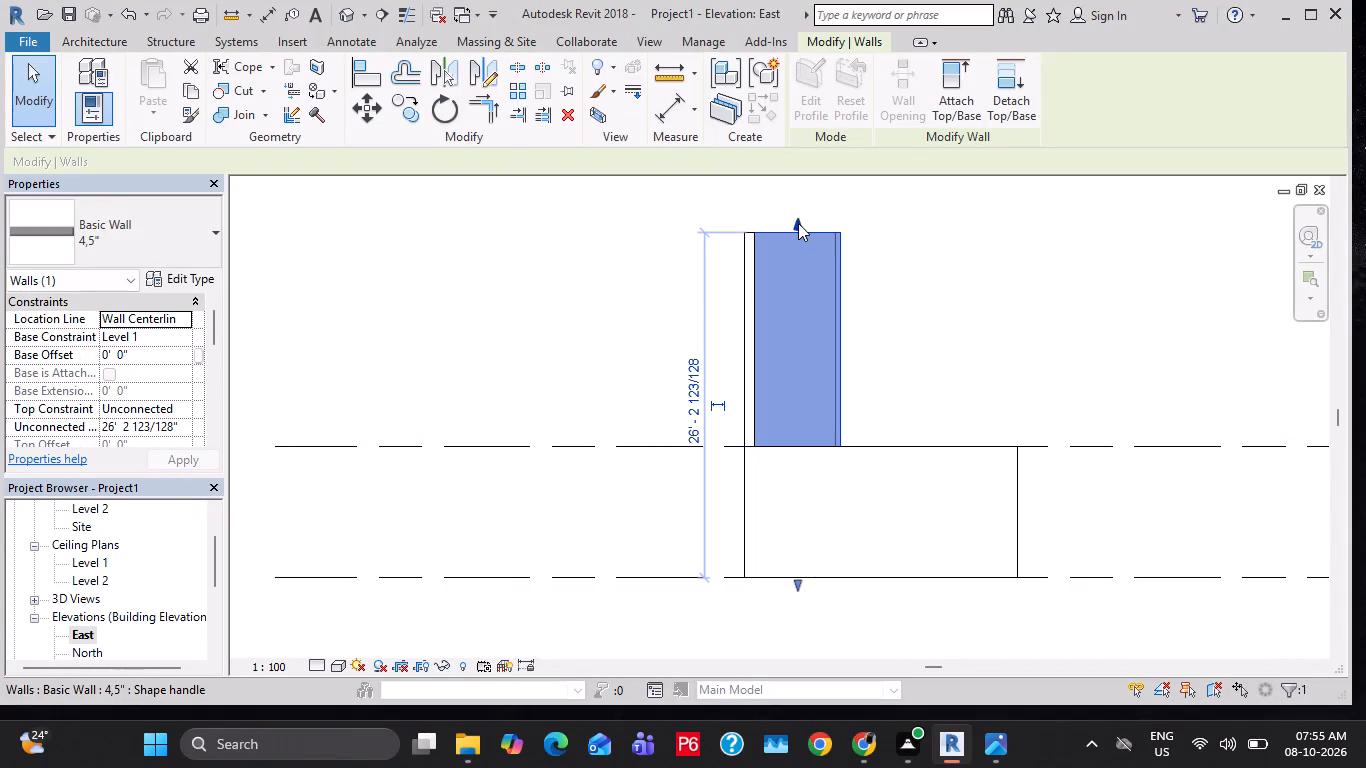
{"action": "left_click_drag", "start_coordinate": [798, 223], "coordinate": [807, 452]}
{"action": "key", "text": "Escape"}
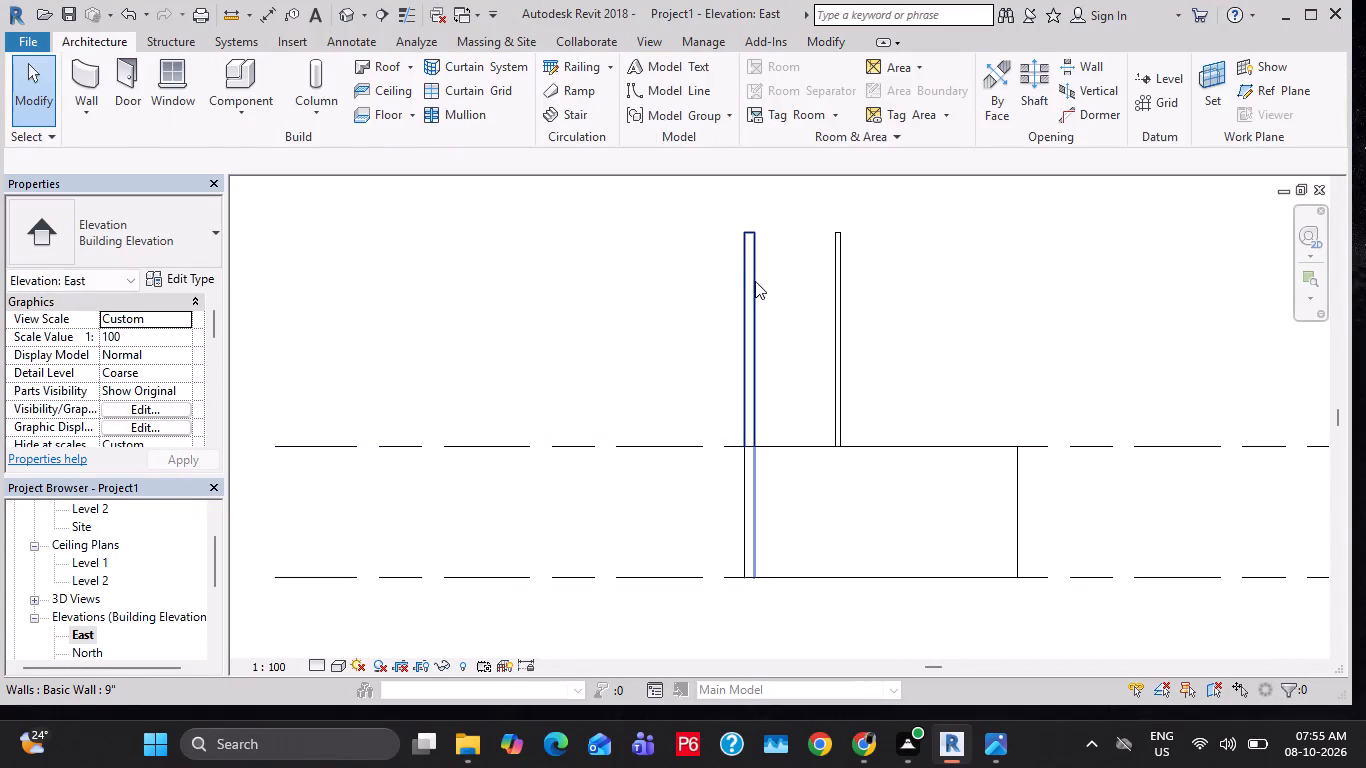
Lower the top of the 9" south outer wall to the Level 2 line.
{"action": "left_click", "coordinate": [753, 277]}
{"action": "left_click_drag", "start_coordinate": [749, 220], "coordinate": [746, 442]}
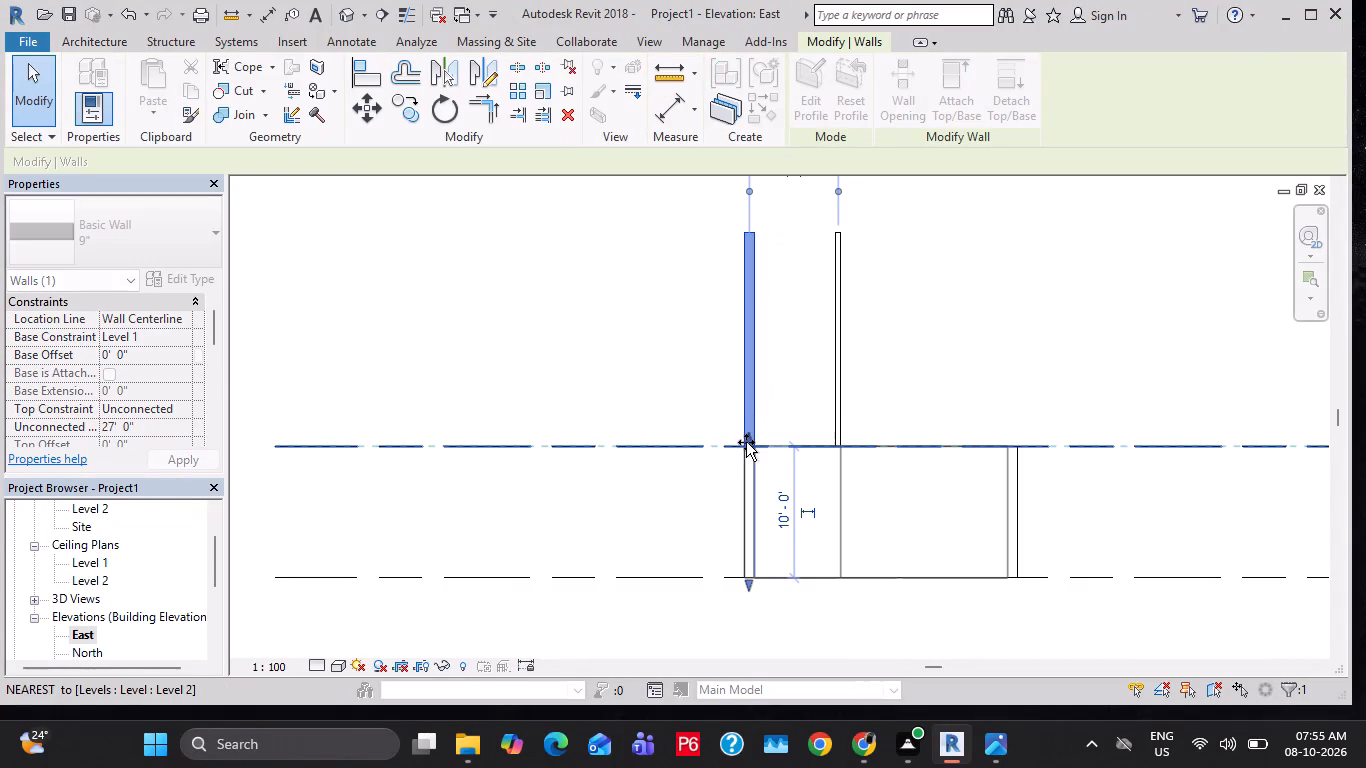
{"action": "left_click_drag", "start_coordinate": [746, 442], "coordinate": [746, 445]}
{"action": "key", "text": "Escape"}
Lower the top of the remaining 4,5" east-west partition, north of the southwest room, to the Level 2 line.
{"action": "left_click", "coordinate": [832, 254]}
{"action": "left_click_drag", "start_coordinate": [838, 224], "coordinate": [842, 448]}
{"action": "key", "text": "Escape"}
{"action": "left_click", "coordinate": [802, 308]}
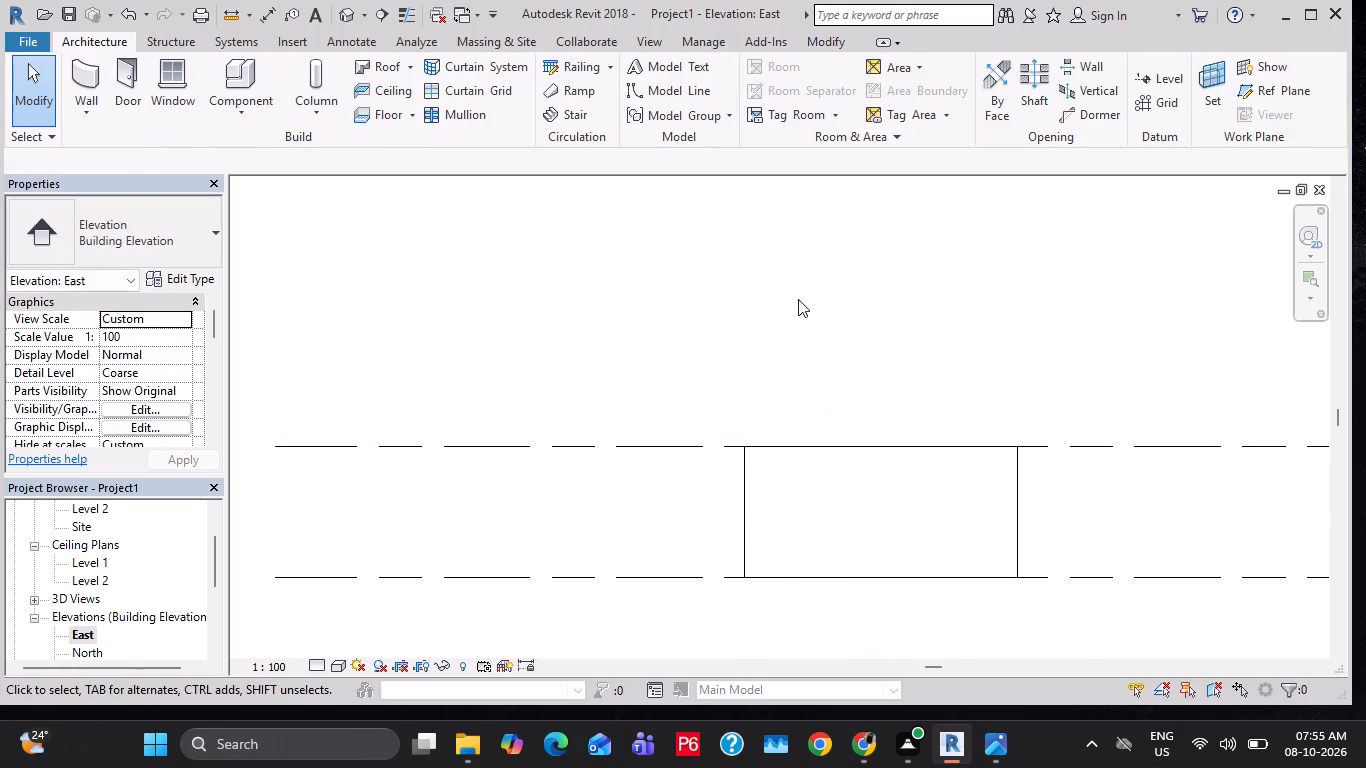
Add a level by picking the Level 2 line with a 10' offset on its lower side.
{"action": "scroll", "coordinate": [798, 299], "scroll_direction": "down", "scroll_amount": 2}
{"action": "middle_click_drag", "start_coordinate": [593, 330], "coordinate": [460, 263]}
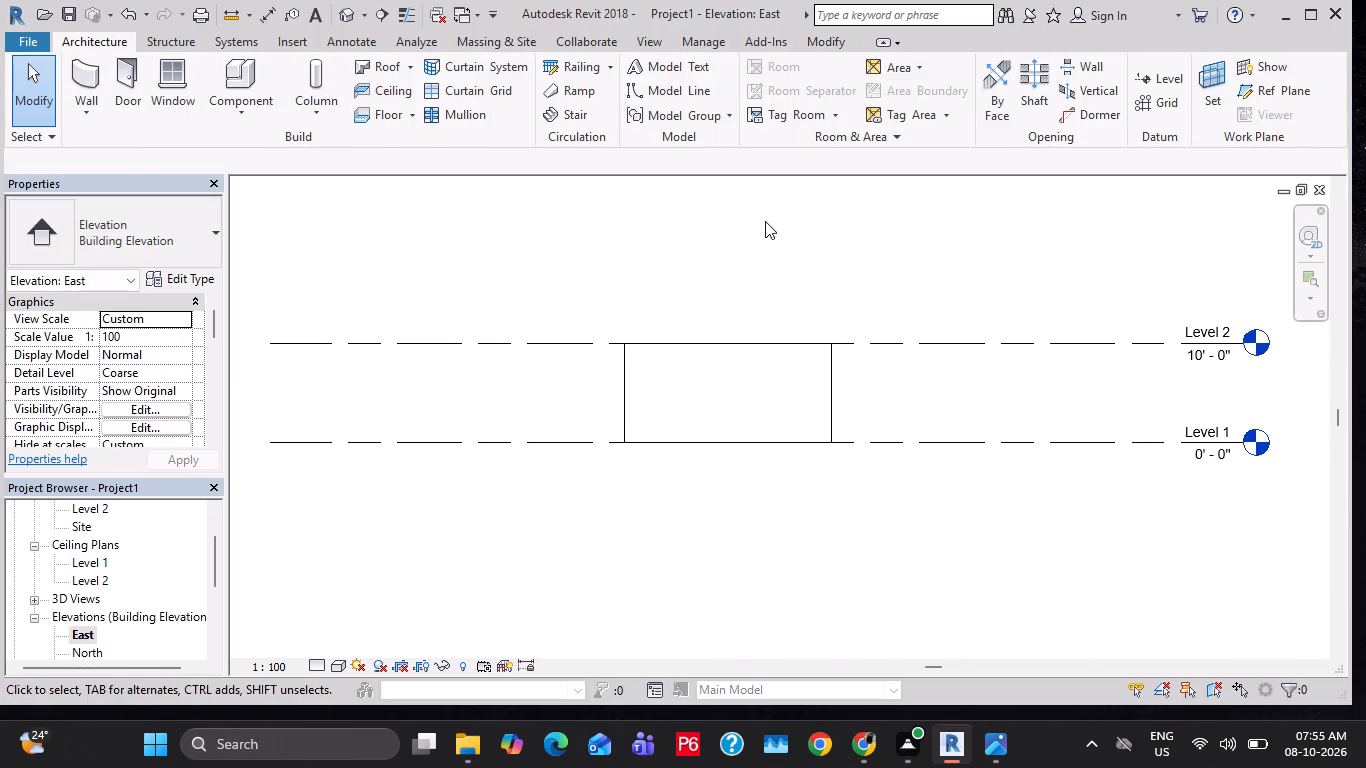
{"action": "middle_click_drag", "start_coordinate": [957, 189], "coordinate": [870, 237]}
{"action": "left_click", "coordinate": [1154, 77]}
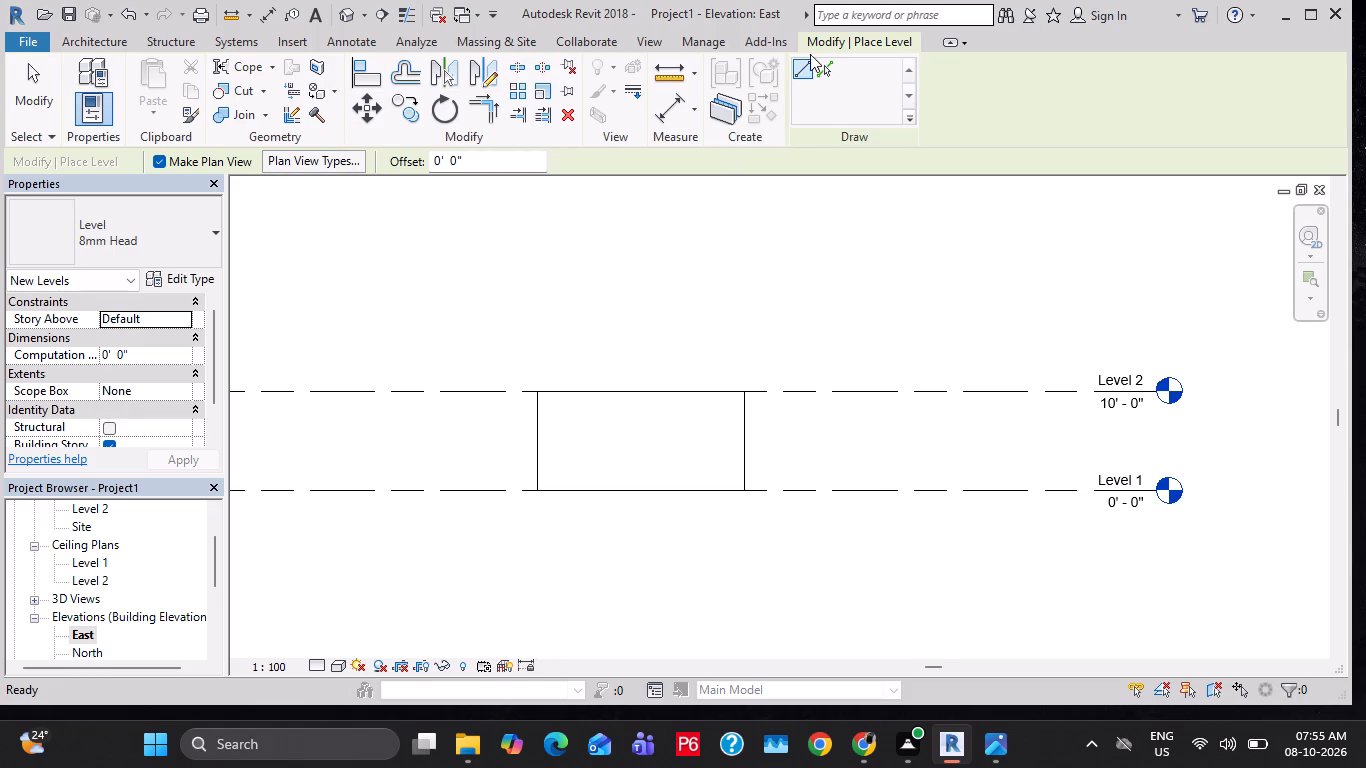
{"action": "left_click", "coordinate": [822, 76]}
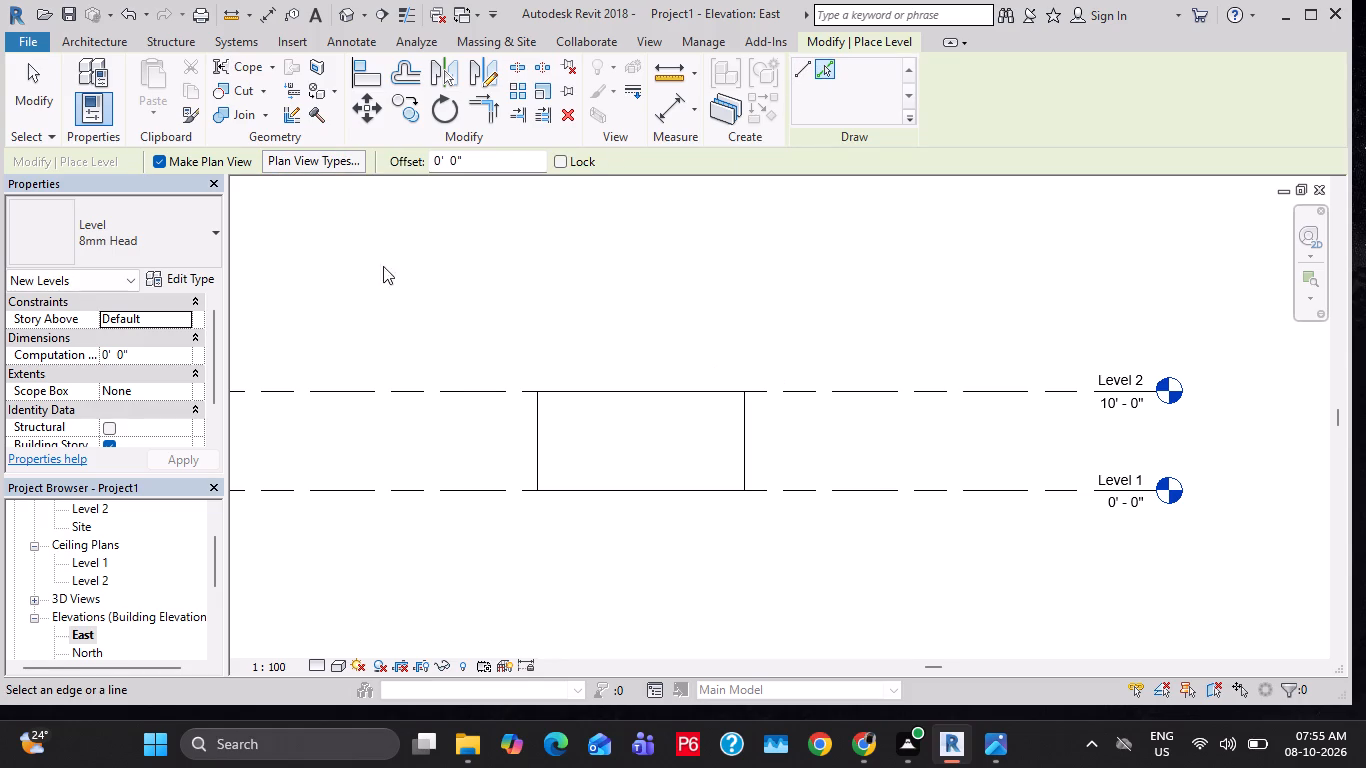
{"action": "left_click_drag", "start_coordinate": [459, 157], "coordinate": [406, 178]}
{"action": "type", "text": "10'"}
{"action": "key", "text": "Return"}
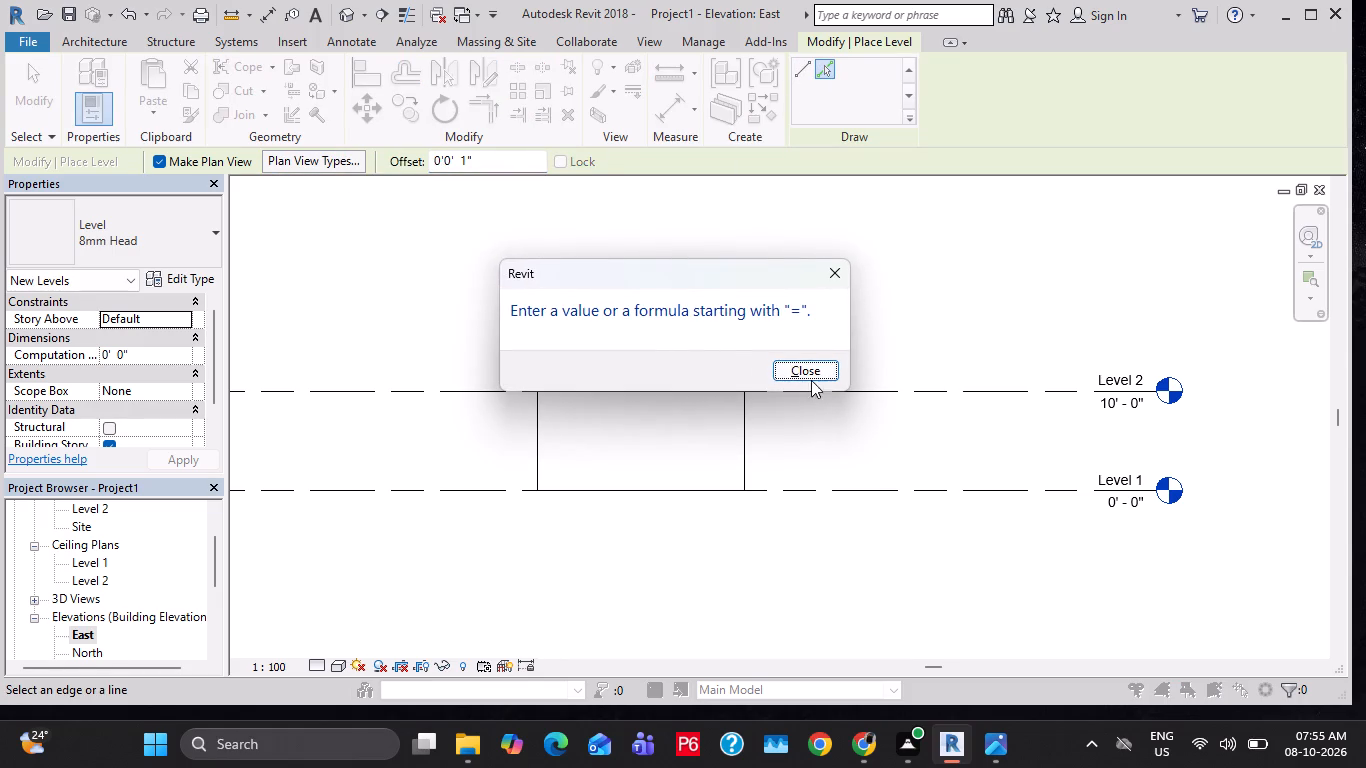
{"action": "left_click", "coordinate": [811, 377]}
{"action": "key", "text": "1"}
{"action": "key", "text": "0"}
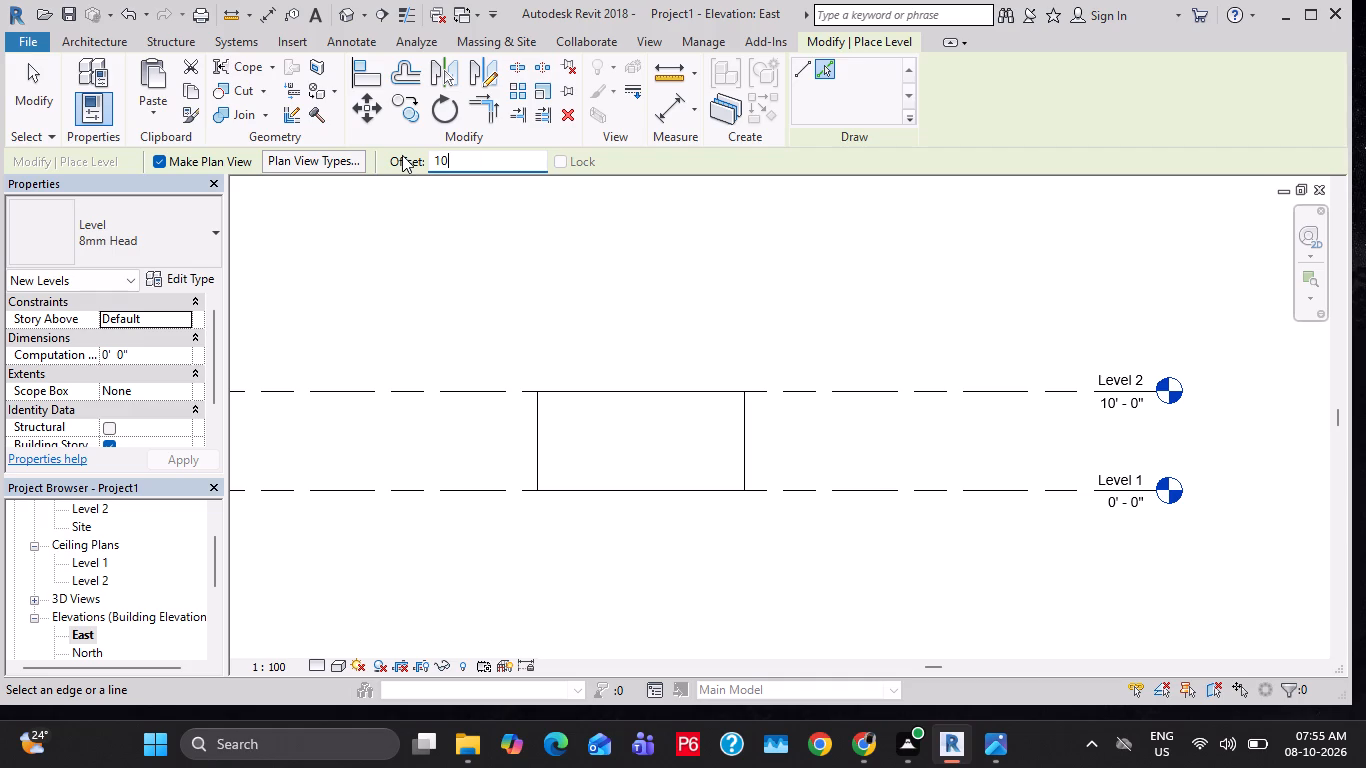
{"action": "key", "text": "apostrophe"}
{"action": "key", "text": "Return"}
{"action": "left_click", "coordinate": [826, 76]}
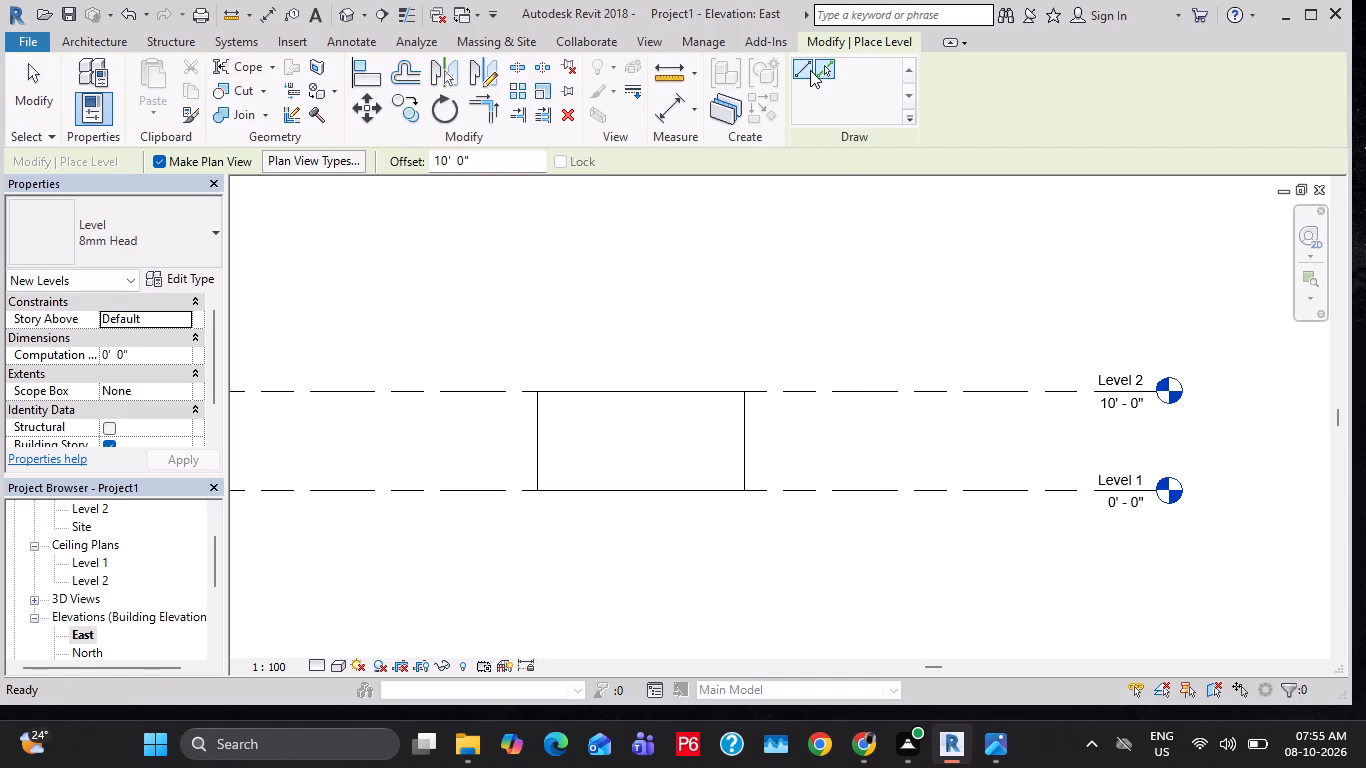
{"action": "left_click", "coordinate": [810, 70]}
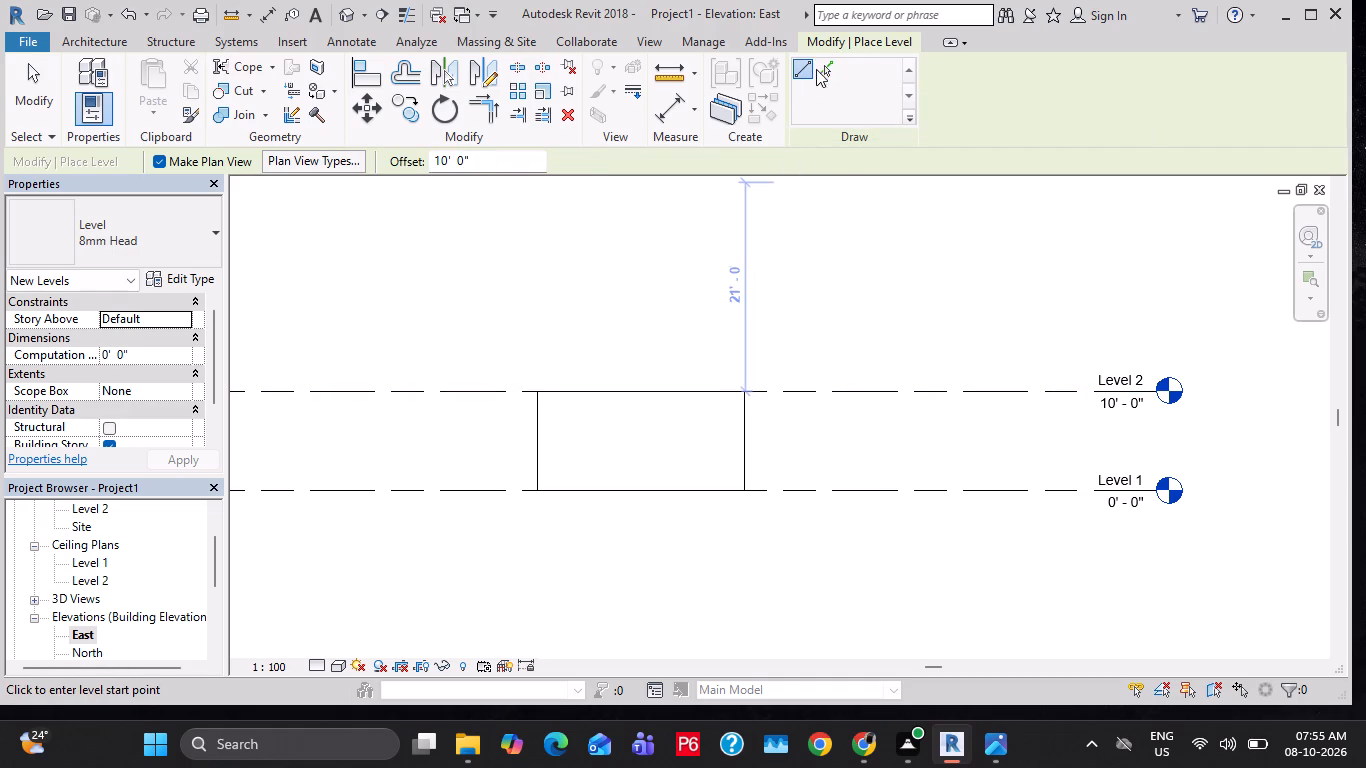
{"action": "left_click", "coordinate": [825, 68]}
{"action": "left_click", "coordinate": [855, 392]}
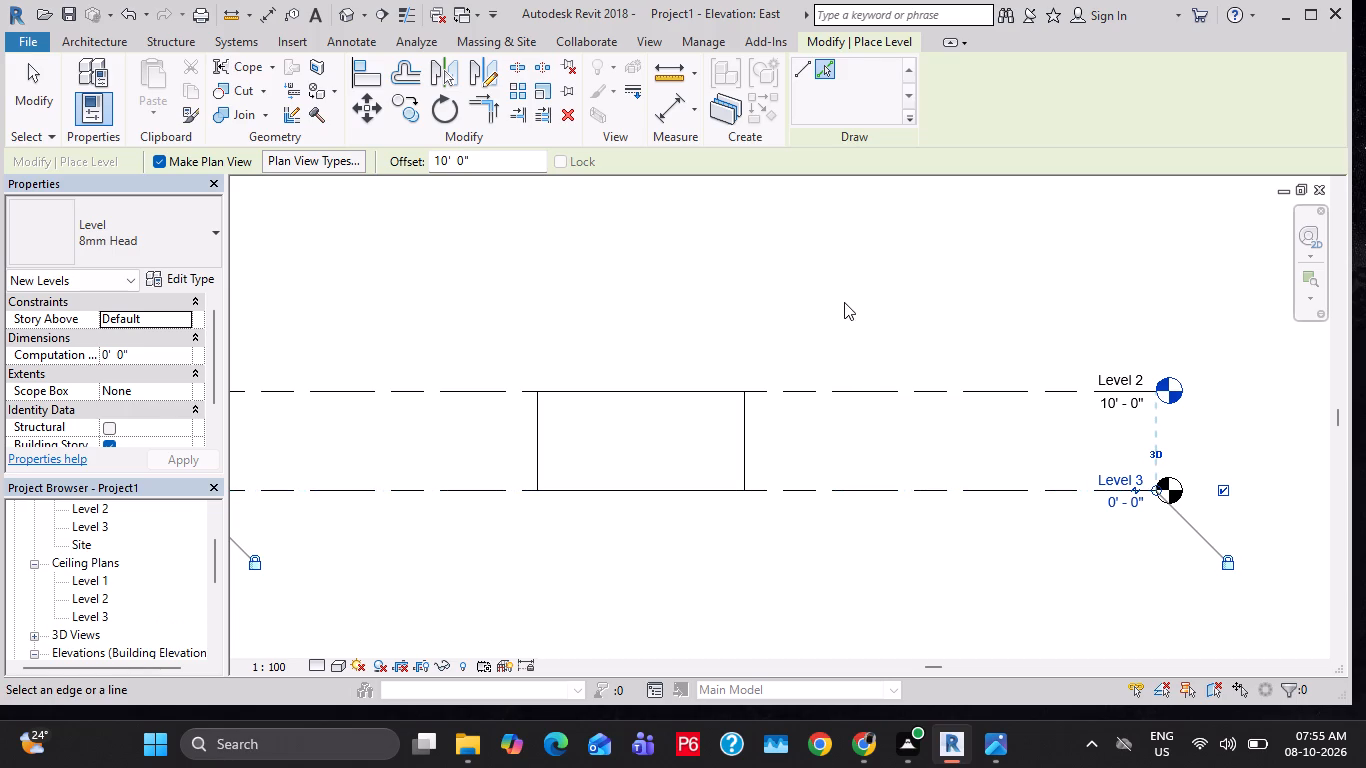
Add another level 10' above Level 2 by picking the Level 2 line, and finish the Level command.
{"action": "scroll", "coordinate": [843, 301], "scroll_direction": "down", "scroll_amount": 2}
{"action": "middle_click_drag", "start_coordinate": [843, 287], "coordinate": [843, 441]}
{"action": "middle_click_drag", "start_coordinate": [843, 445], "coordinate": [829, 411]}
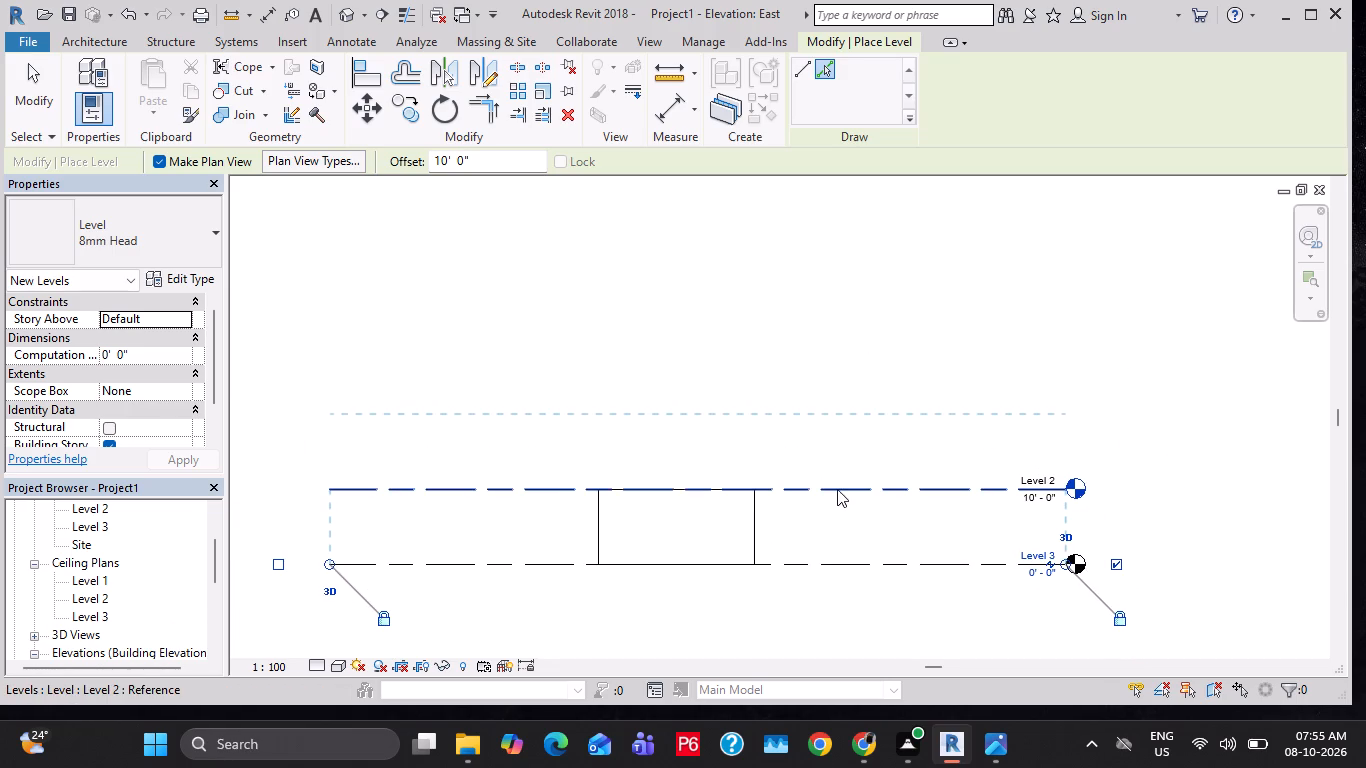
{"action": "left_click", "coordinate": [837, 489]}
{"action": "middle_click_drag", "start_coordinate": [837, 455], "coordinate": [836, 418]}
{"action": "key", "text": "Escape"}
{"action": "key", "text": "Escape"}
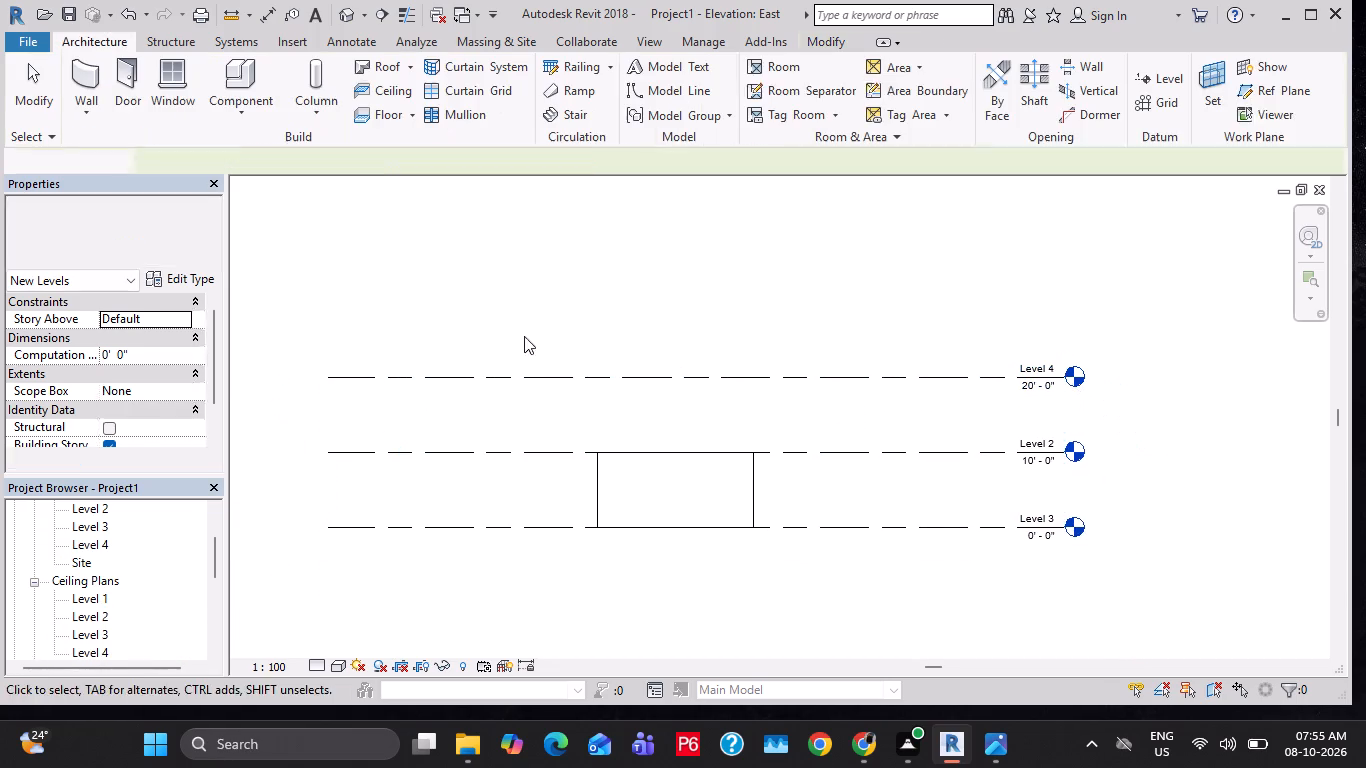
{"action": "key", "text": "Escape"}
{"action": "middle_click_drag", "start_coordinate": [499, 334], "coordinate": [519, 336]}
{"action": "key", "text": "Escape"}
{"action": "key", "text": "Escape"}
{"action": "key", "text": "Escape"}
{"action": "key", "text": "Escape"}
{"action": "key", "text": "Escape"}
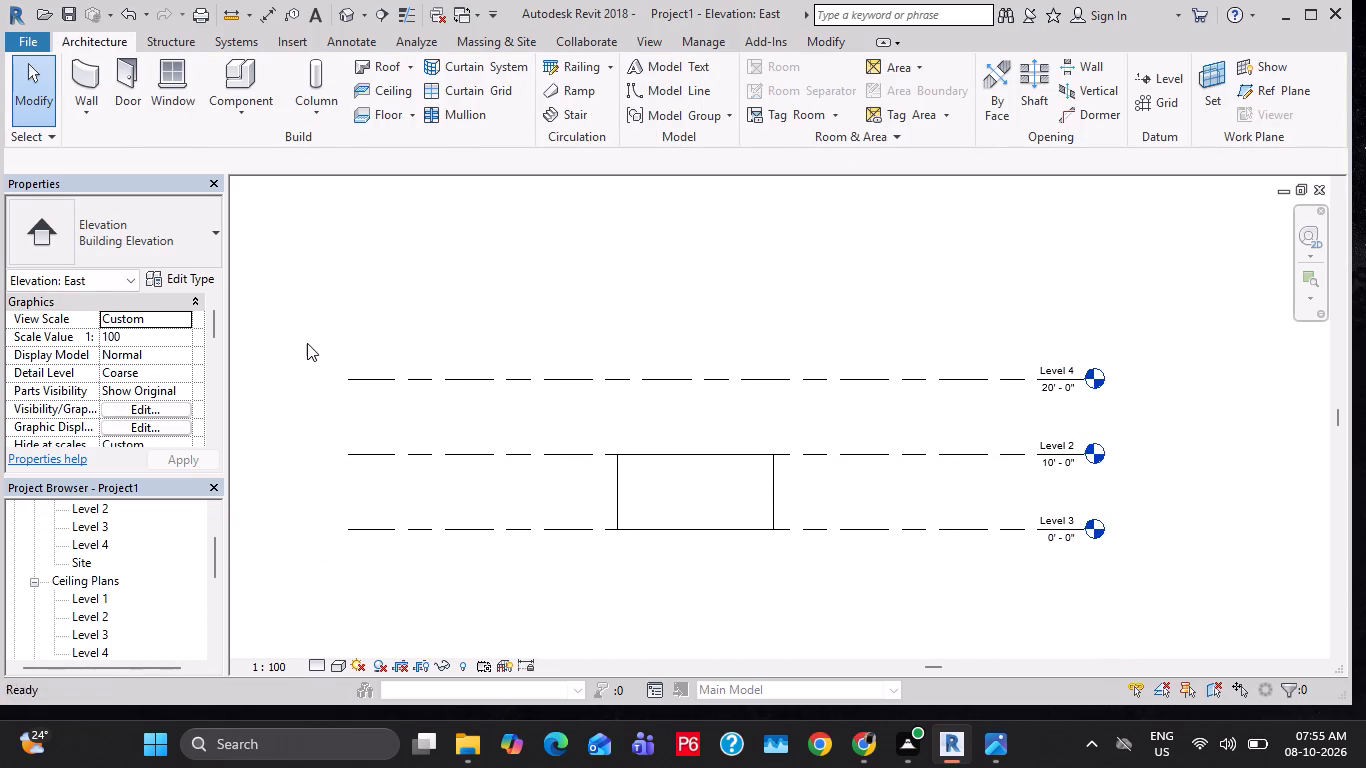
{"action": "key", "text": "Escape"}
{"action": "key", "text": "Escape"}
{"action": "middle_click_drag", "start_coordinate": [552, 438], "coordinate": [617, 429]}
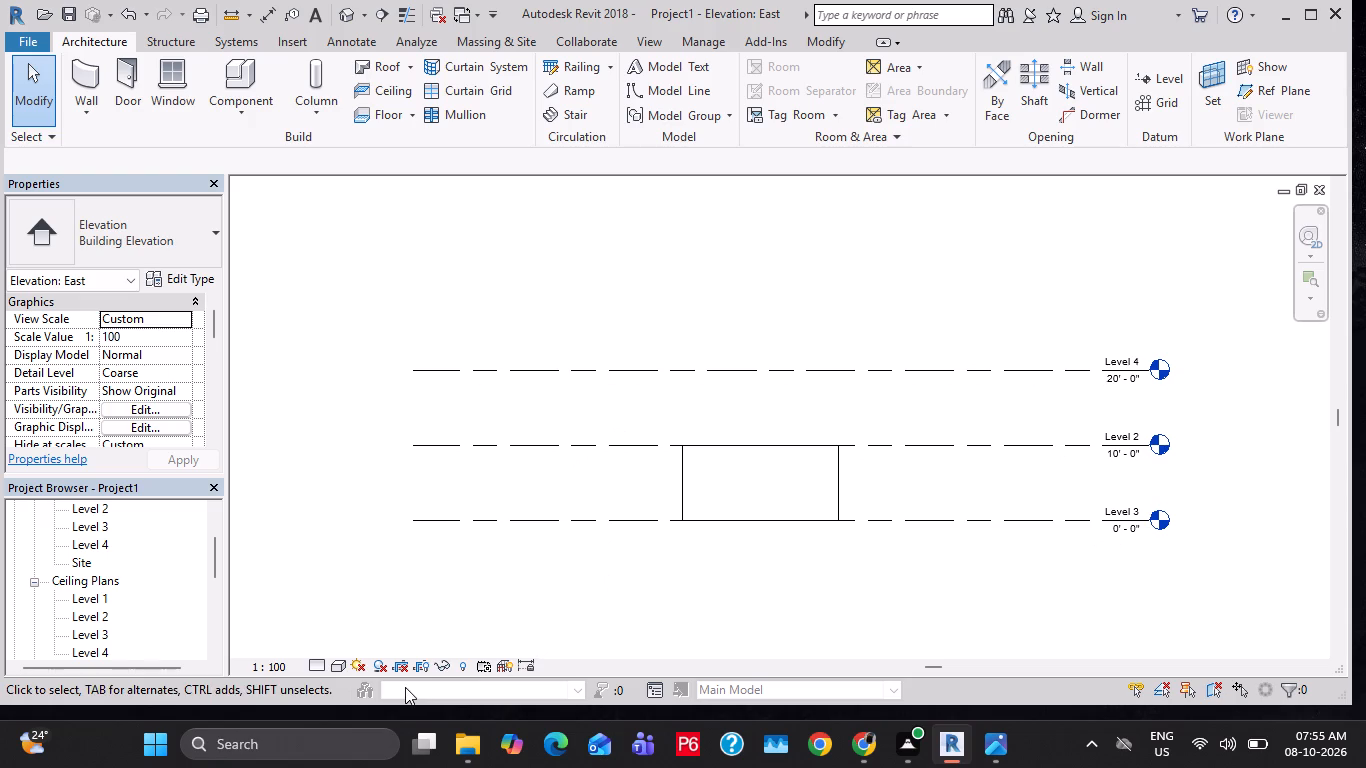
{"action": "key", "text": "Escape"}
Examine the wall heights and levels in the North, South and West elevations.
{"action": "scroll", "coordinate": [122, 572], "scroll_direction": "down", "scroll_amount": 2}
{"action": "scroll", "coordinate": [122, 572], "scroll_direction": "up", "scroll_amount": 5}
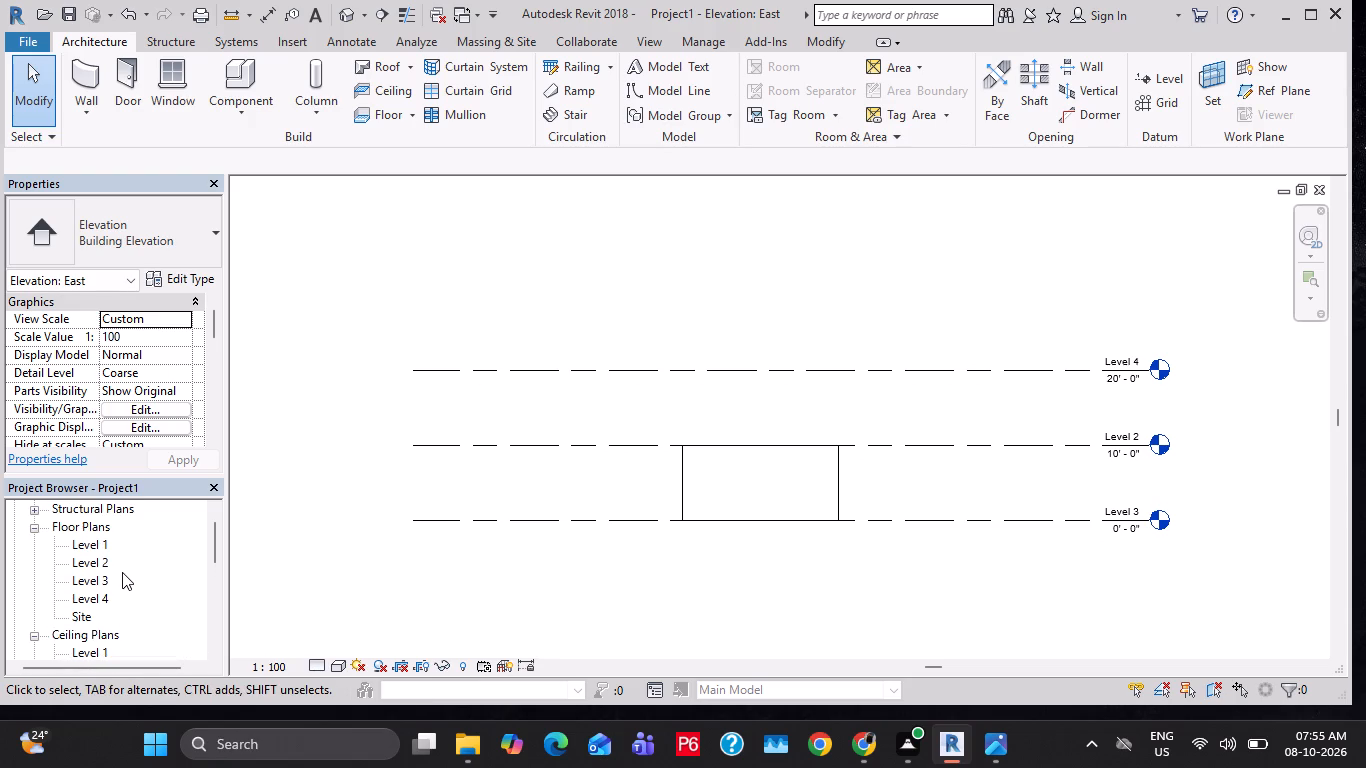
{"action": "scroll", "coordinate": [122, 572], "scroll_direction": "up", "scroll_amount": 4}
{"action": "scroll", "coordinate": [122, 572], "scroll_direction": "down", "scroll_amount": 8}
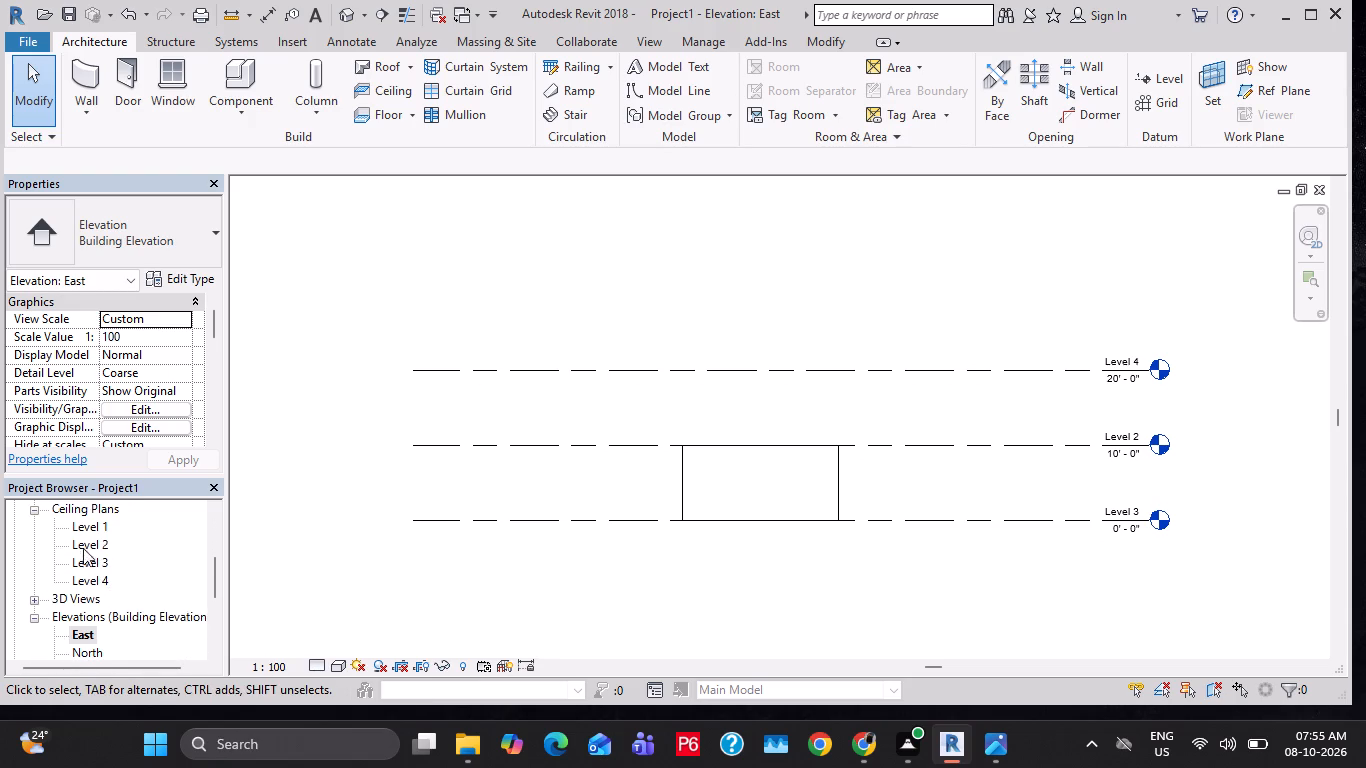
{"action": "scroll", "coordinate": [103, 568], "scroll_direction": "down", "scroll_amount": 2}
{"action": "double_click", "coordinate": [96, 614]}
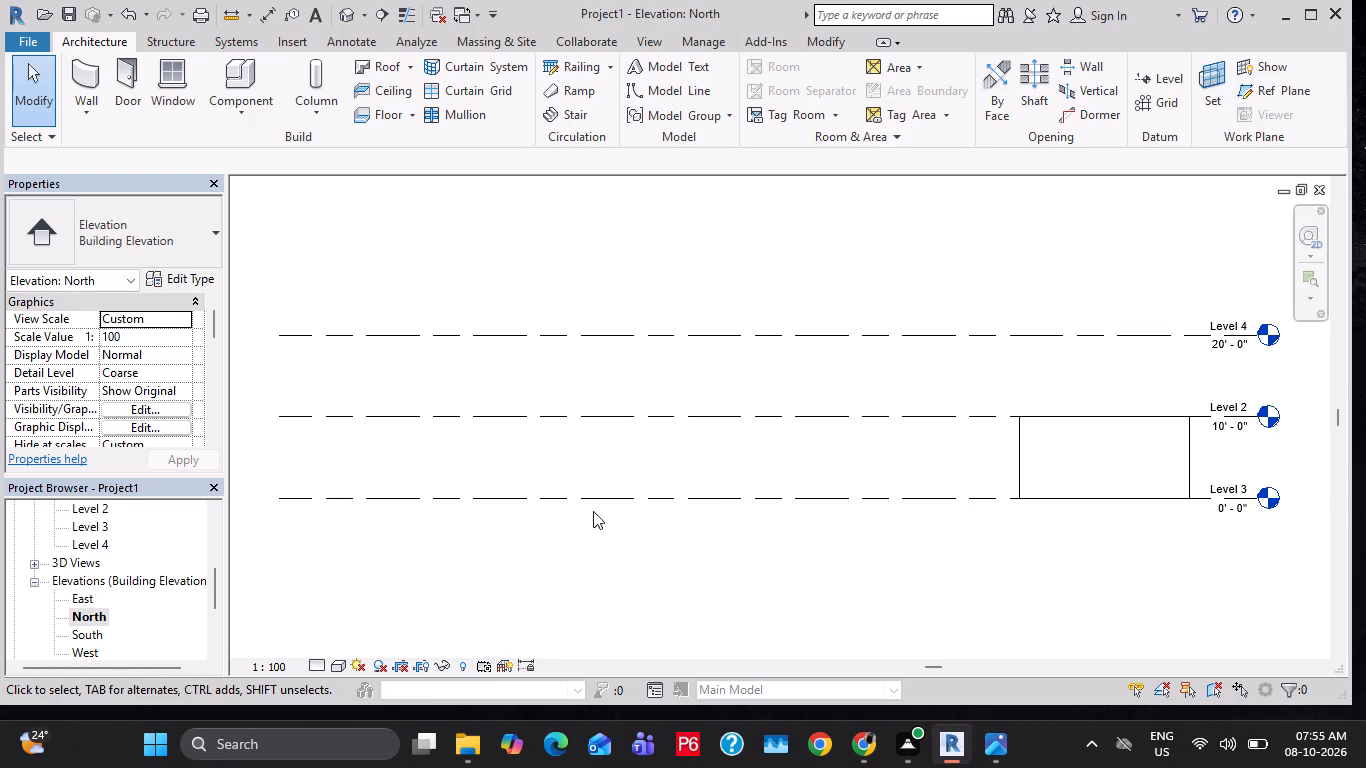
{"action": "middle_click", "coordinate": [235, 553]}
{"action": "middle_click_drag", "start_coordinate": [214, 555], "coordinate": [216, 530]}
{"action": "scroll", "coordinate": [137, 606], "scroll_direction": "down", "scroll_amount": 1}
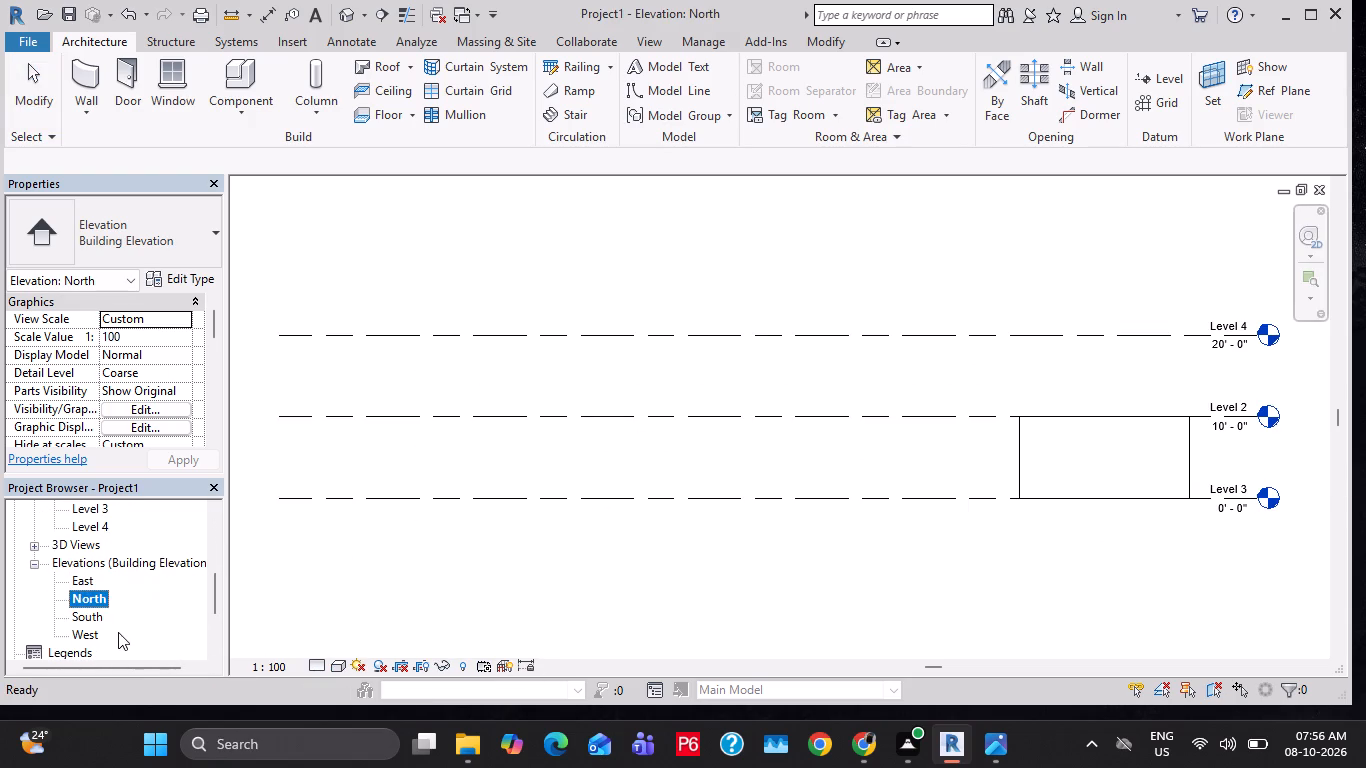
{"action": "double_click", "coordinate": [101, 625]}
{"action": "scroll", "coordinate": [108, 574], "scroll_direction": "down", "scroll_amount": 2}
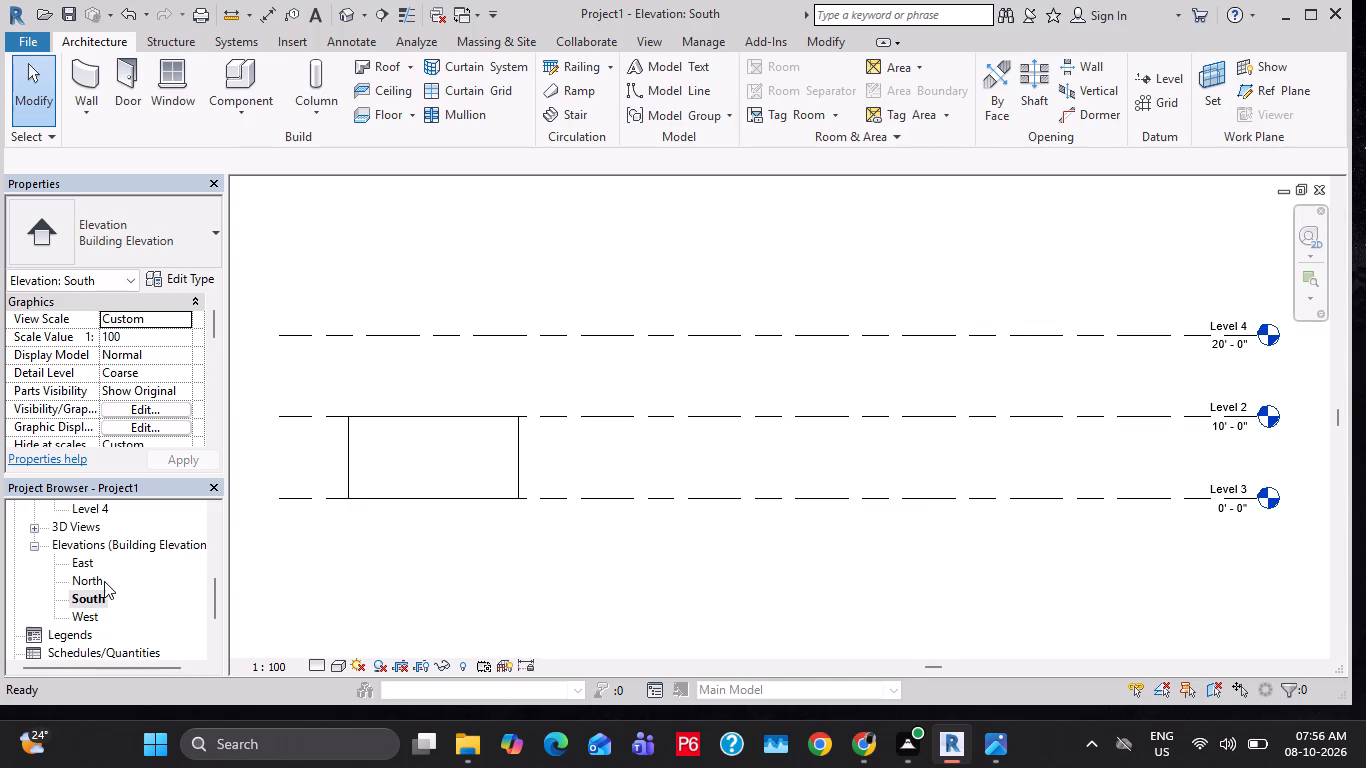
{"action": "double_click", "coordinate": [87, 601]}
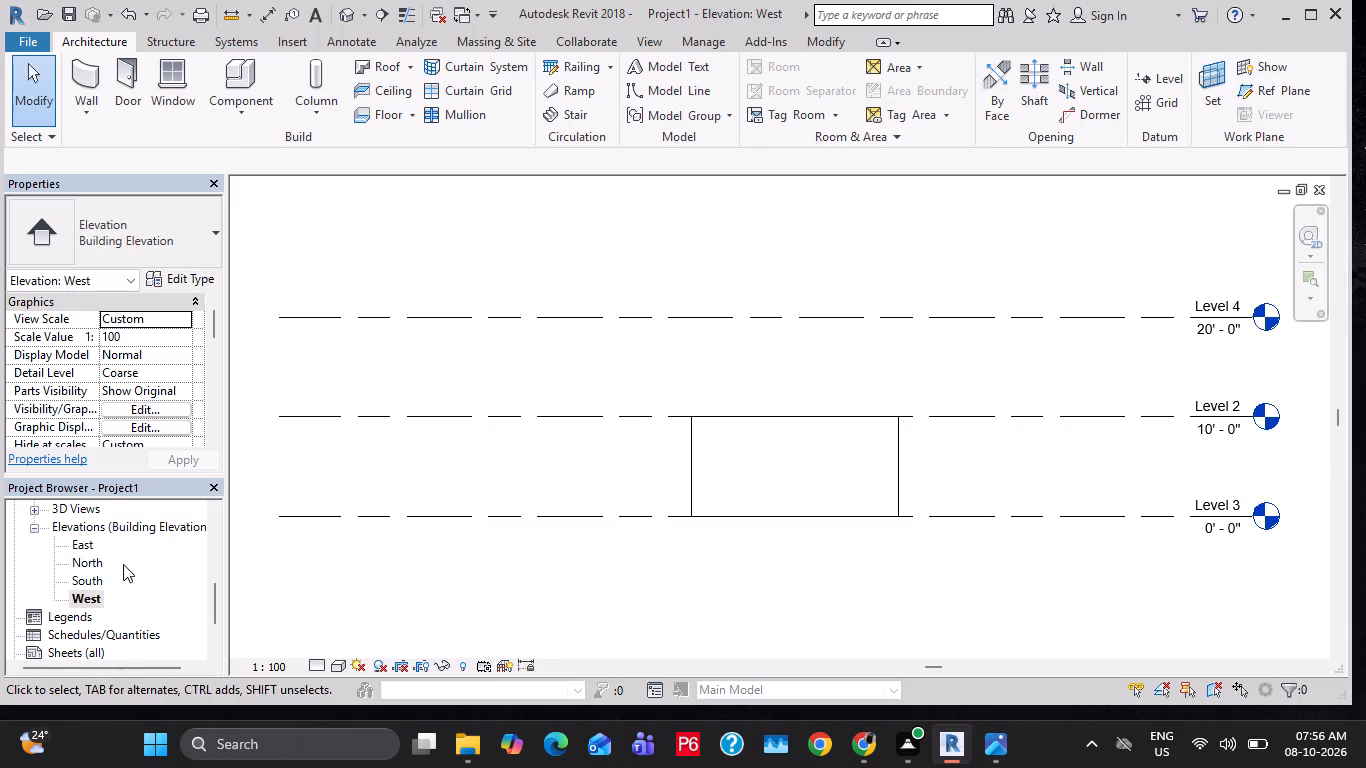
Place M_Single-Flush 0762 x 2032mm doors on the Level 1 plan's north outer wall, one per north bedroom, each about 3'-0" from that bedroom's east wall.
{"action": "key", "text": "Escape"}
{"action": "scroll", "coordinate": [96, 495], "scroll_direction": "up", "scroll_amount": 19}
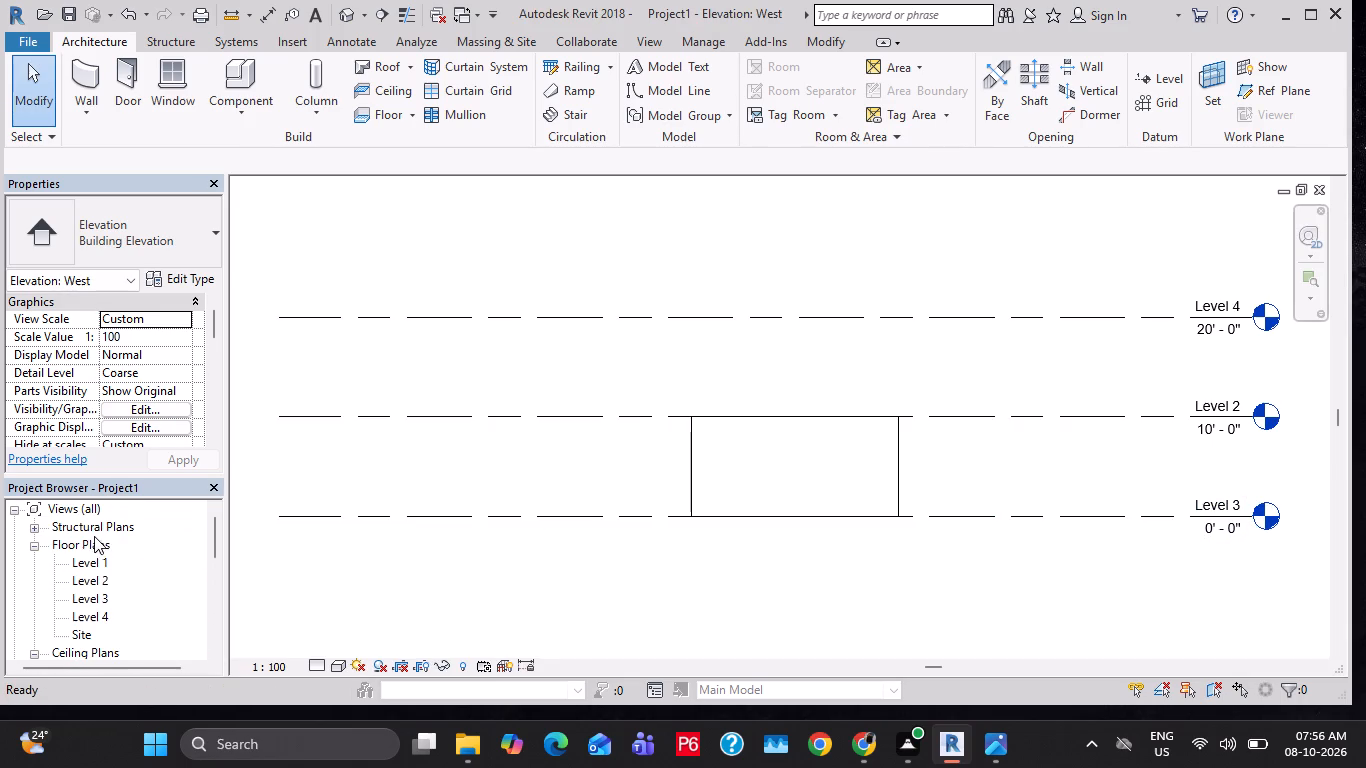
{"action": "scroll", "coordinate": [94, 536], "scroll_direction": "up", "scroll_amount": 2}
{"action": "double_click", "coordinate": [98, 562]}
{"action": "middle_click_drag", "start_coordinate": [549, 314], "coordinate": [598, 359]}
{"action": "key", "text": "Escape"}
{"action": "key", "text": "Escape"}
{"action": "key", "text": "Escape"}
{"action": "left_click", "coordinate": [111, 75]}
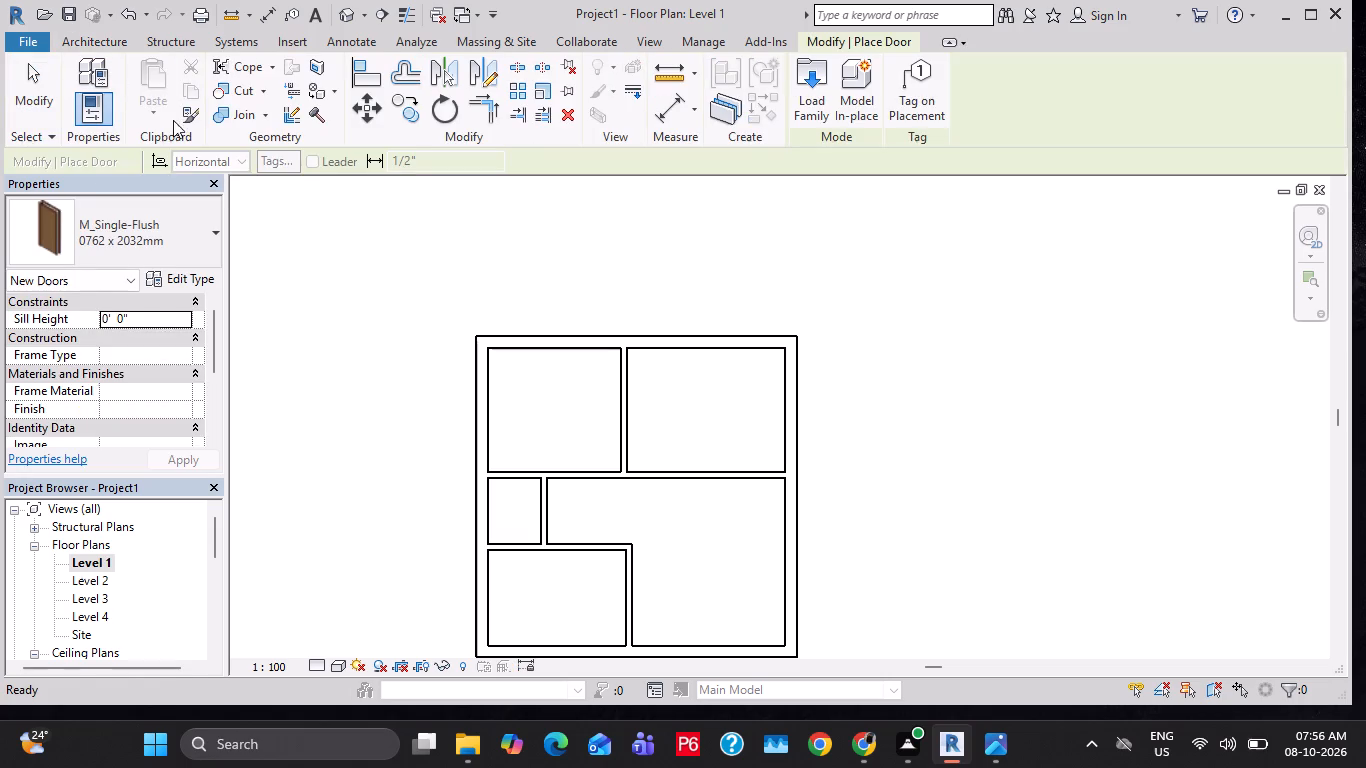
{"action": "left_click", "coordinate": [575, 340]}
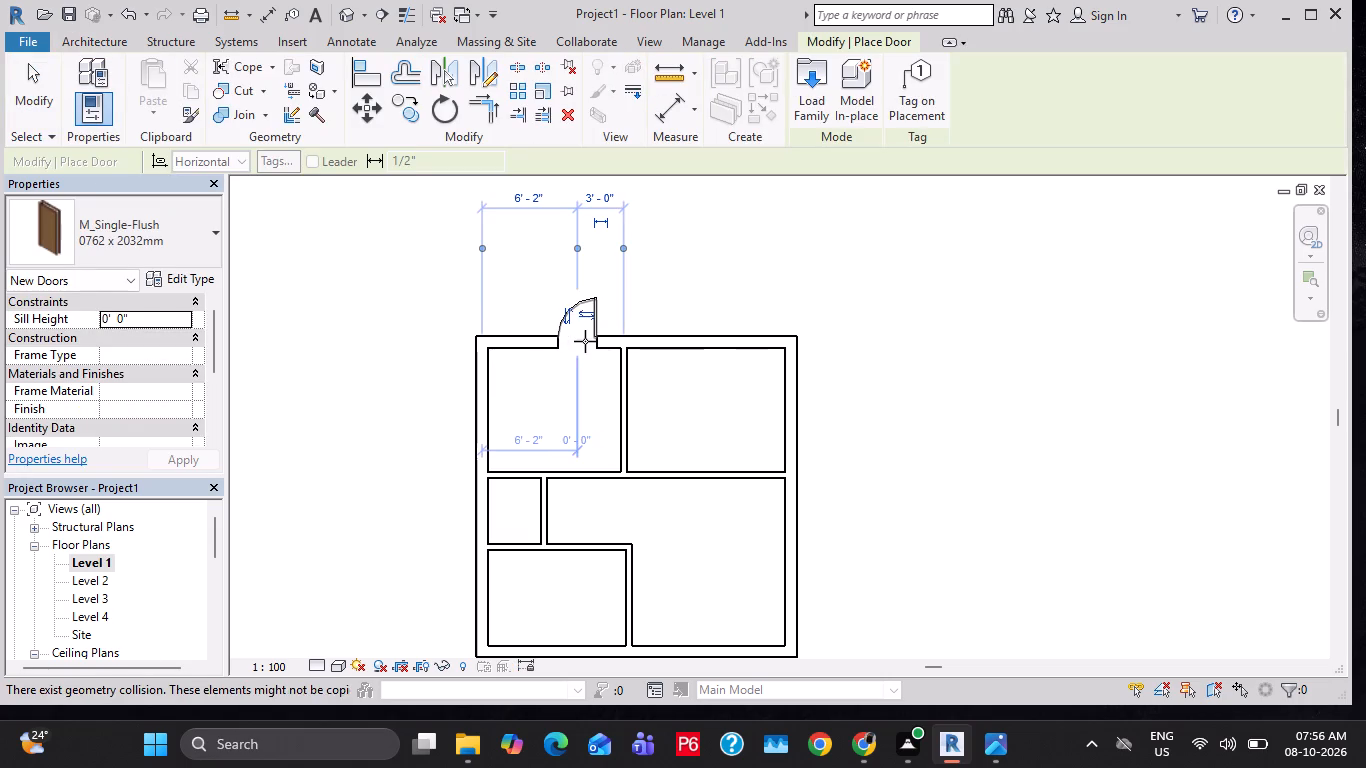
{"action": "left_click", "coordinate": [745, 334]}
{"action": "middle_click_drag", "start_coordinate": [683, 440], "coordinate": [691, 383]}
{"action": "scroll", "coordinate": [514, 475], "scroll_direction": "up", "scroll_amount": 2}
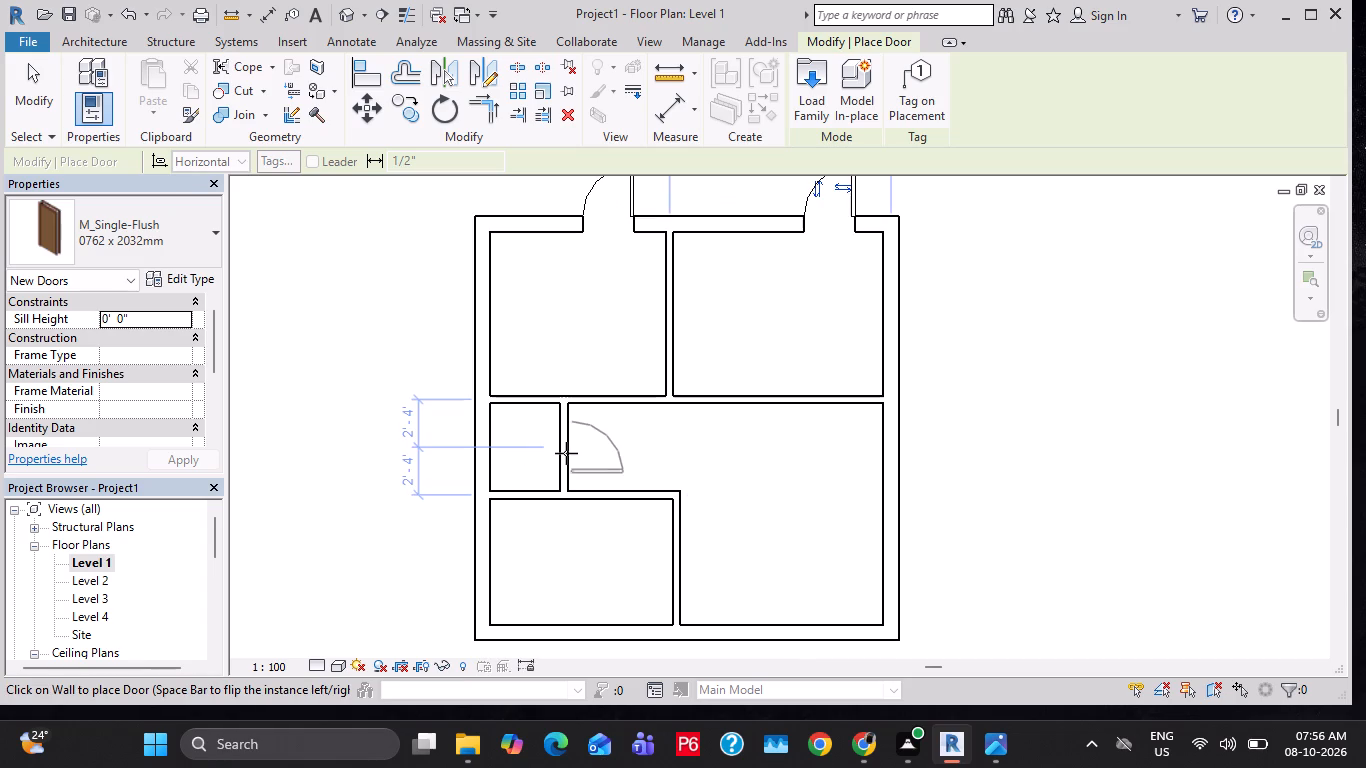
{"action": "key", "text": "Escape"}
{"action": "key", "text": "Escape"}
{"action": "key", "text": "Escape"}
Move the small west room's east partition eastward to about 5'-3" from the west outer wall's centreline.
{"action": "scroll", "coordinate": [590, 449], "scroll_direction": "up", "scroll_amount": 4}
{"action": "left_click_drag", "start_coordinate": [580, 438], "coordinate": [545, 461]}
{"action": "key", "text": "m"}
{"action": "left_click", "coordinate": [606, 439]}
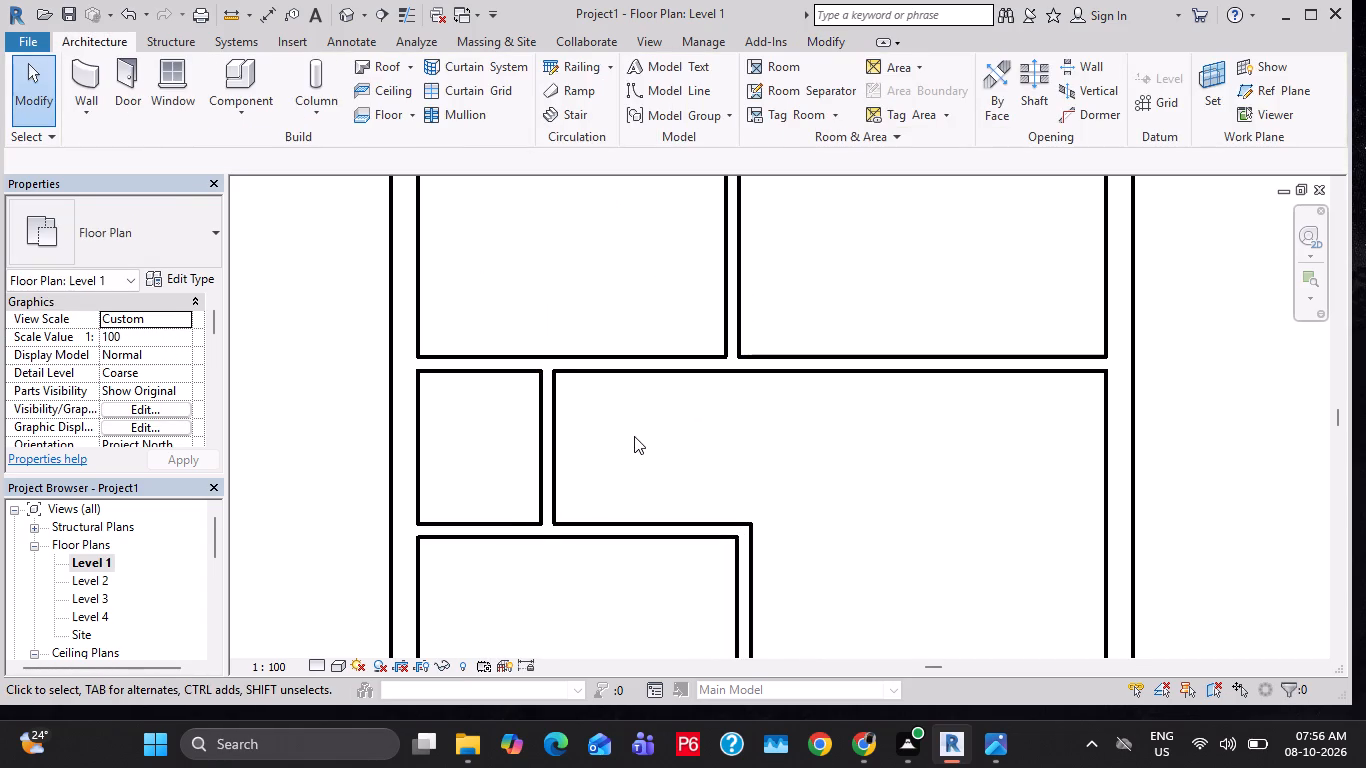
{"action": "left_click", "coordinate": [562, 438]}
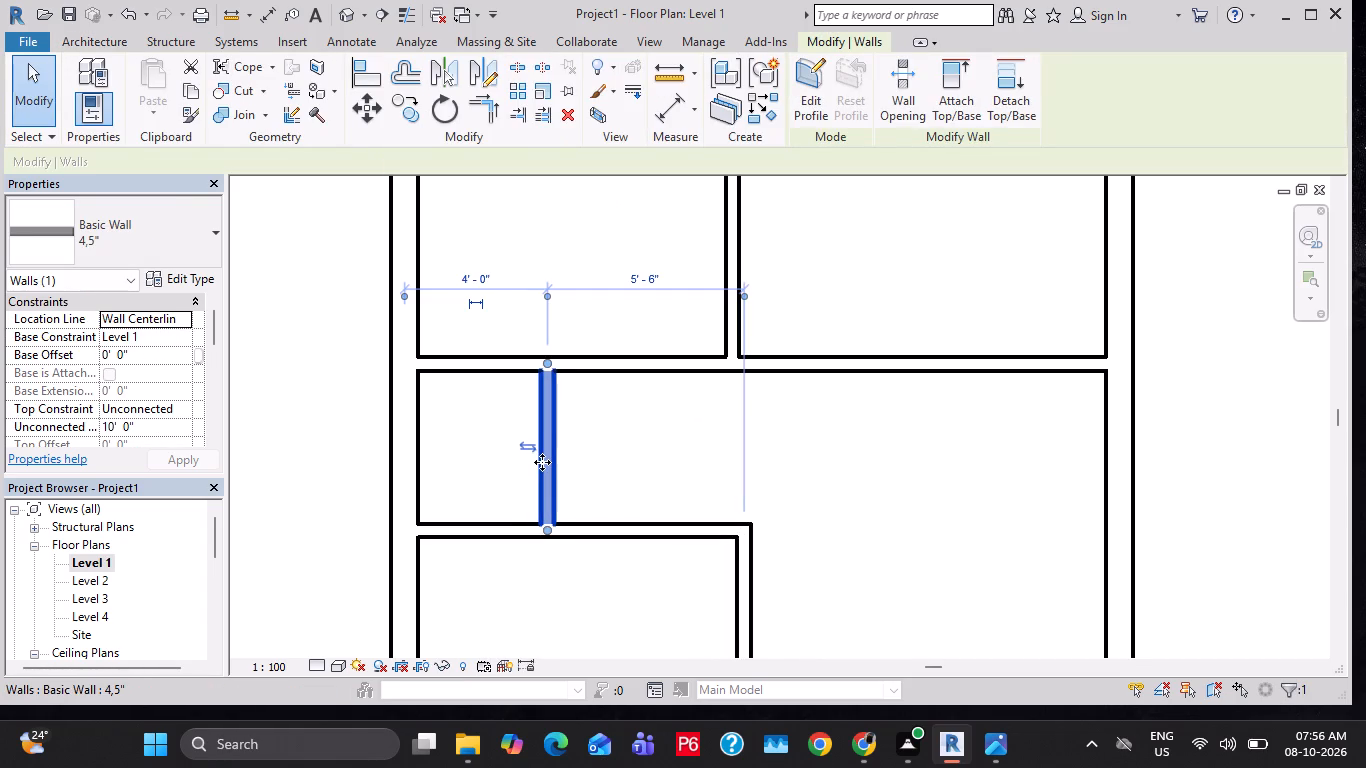
{"action": "left_click_drag", "start_coordinate": [543, 463], "coordinate": [588, 464]}
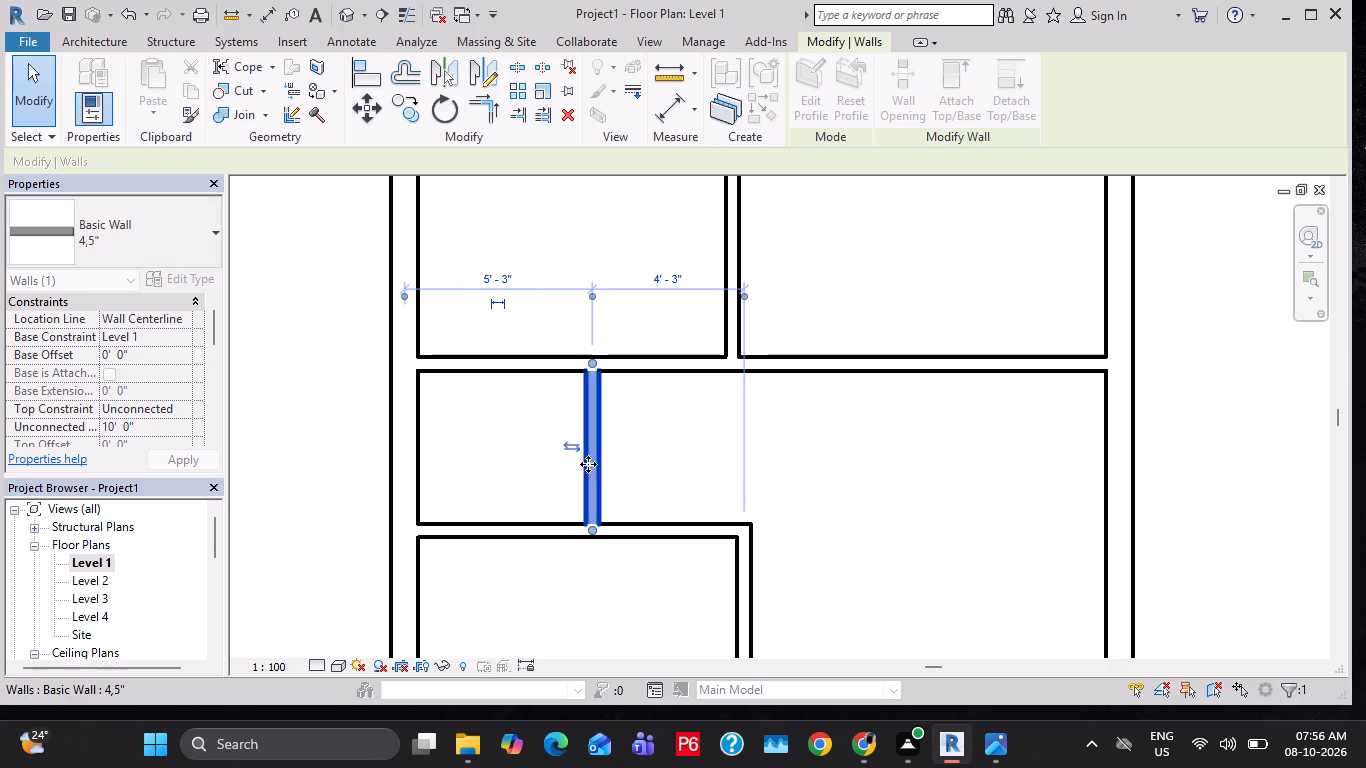
{"action": "key", "text": "Escape"}
{"action": "key", "text": "Escape"}
{"action": "key", "text": "Escape"}
{"action": "key", "text": "Escape"}
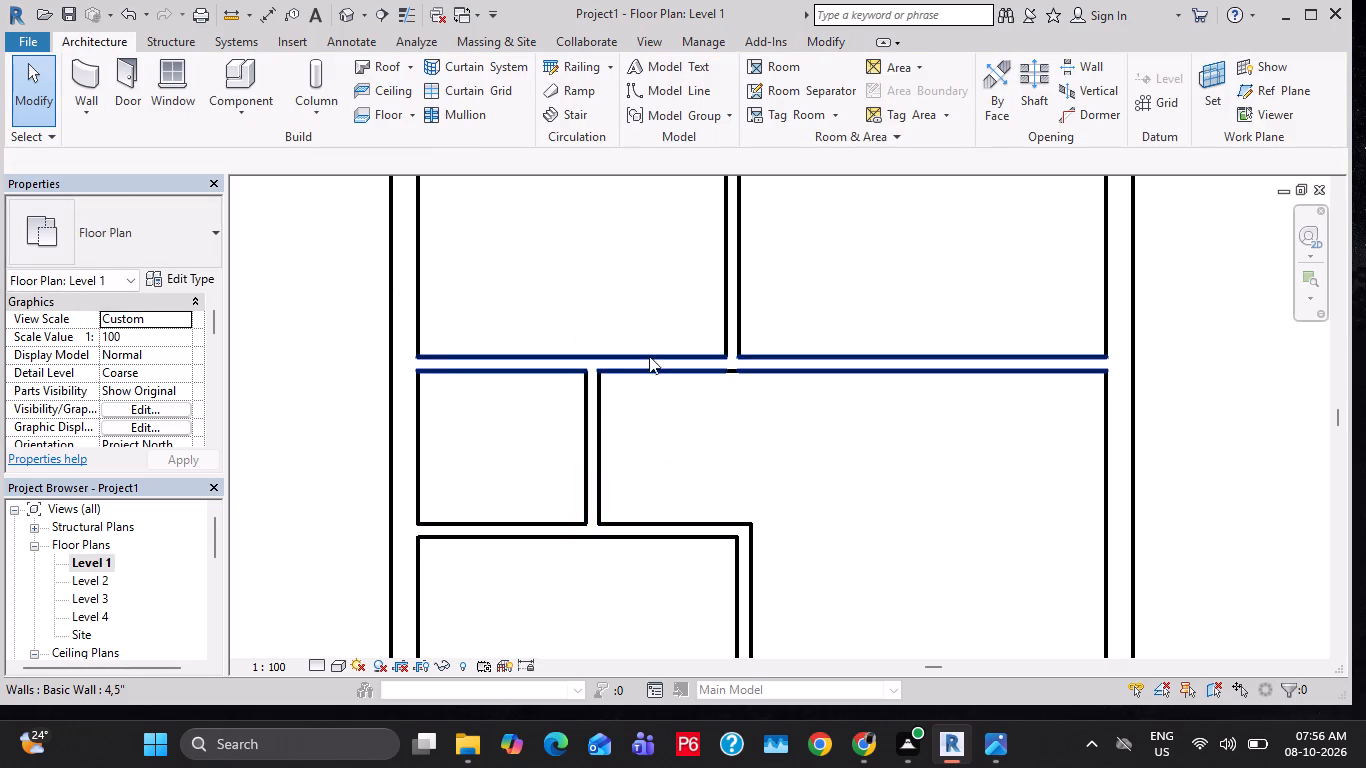
Start saving the project and create a new folder named REVIT inside the FUJI folder on the Desktop.
{"action": "scroll", "coordinate": [647, 358], "scroll_direction": "down", "scroll_amount": 2}
{"action": "middle_click_drag", "start_coordinate": [684, 471], "coordinate": [635, 564]}
{"action": "scroll", "coordinate": [616, 432], "scroll_direction": "down", "scroll_amount": 1}
{"action": "key", "text": "ctrl+s"}
{"action": "middle_click_drag", "start_coordinate": [612, 392], "coordinate": [606, 348]}
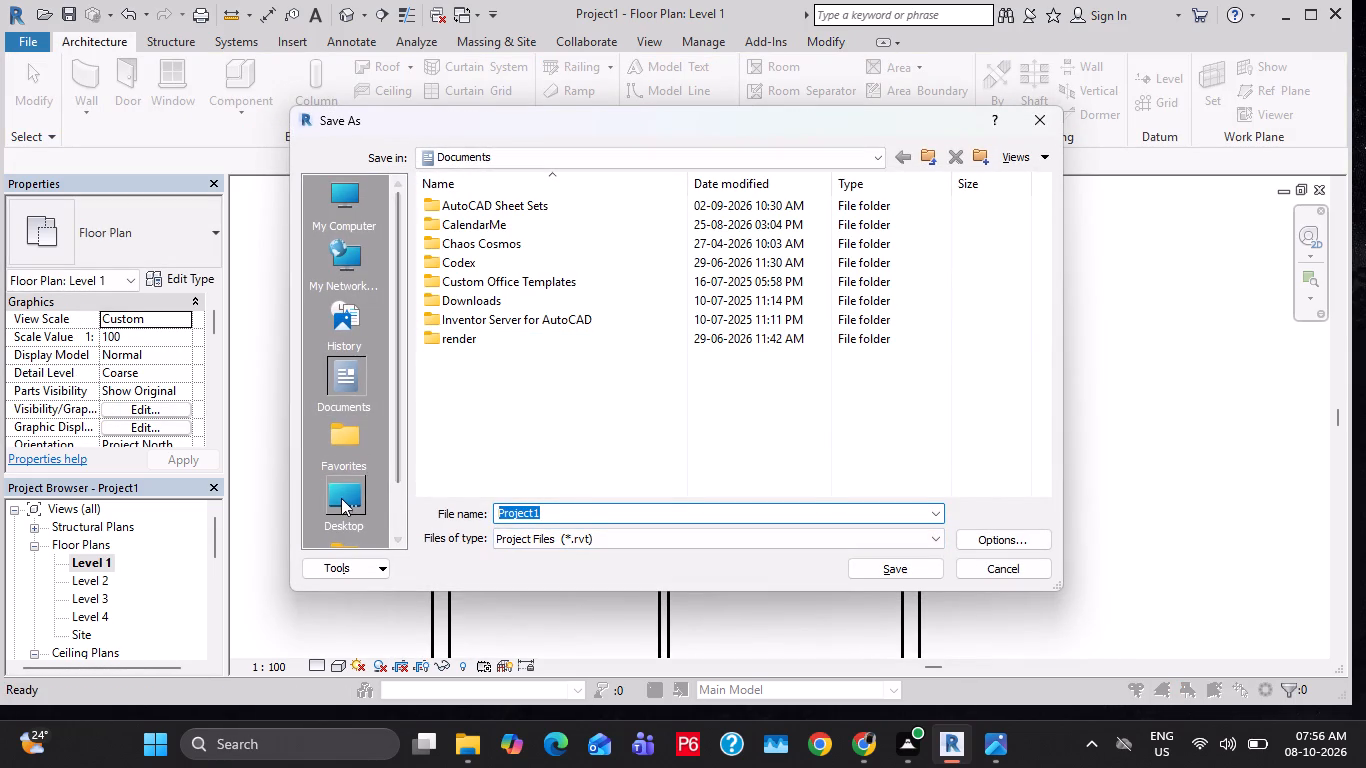
{"action": "left_click", "coordinate": [341, 500]}
{"action": "scroll", "coordinate": [465, 331], "scroll_direction": "down", "scroll_amount": 2}
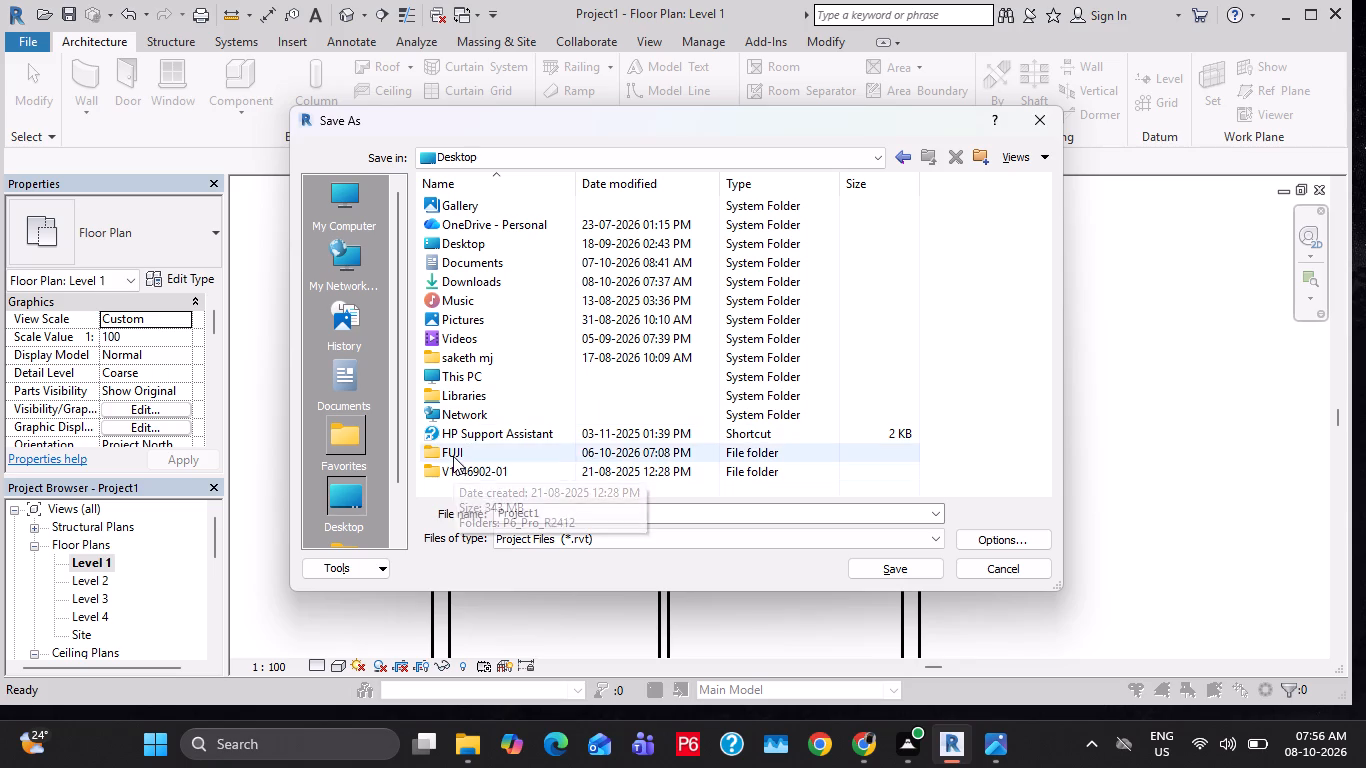
{"action": "double_click", "coordinate": [453, 456]}
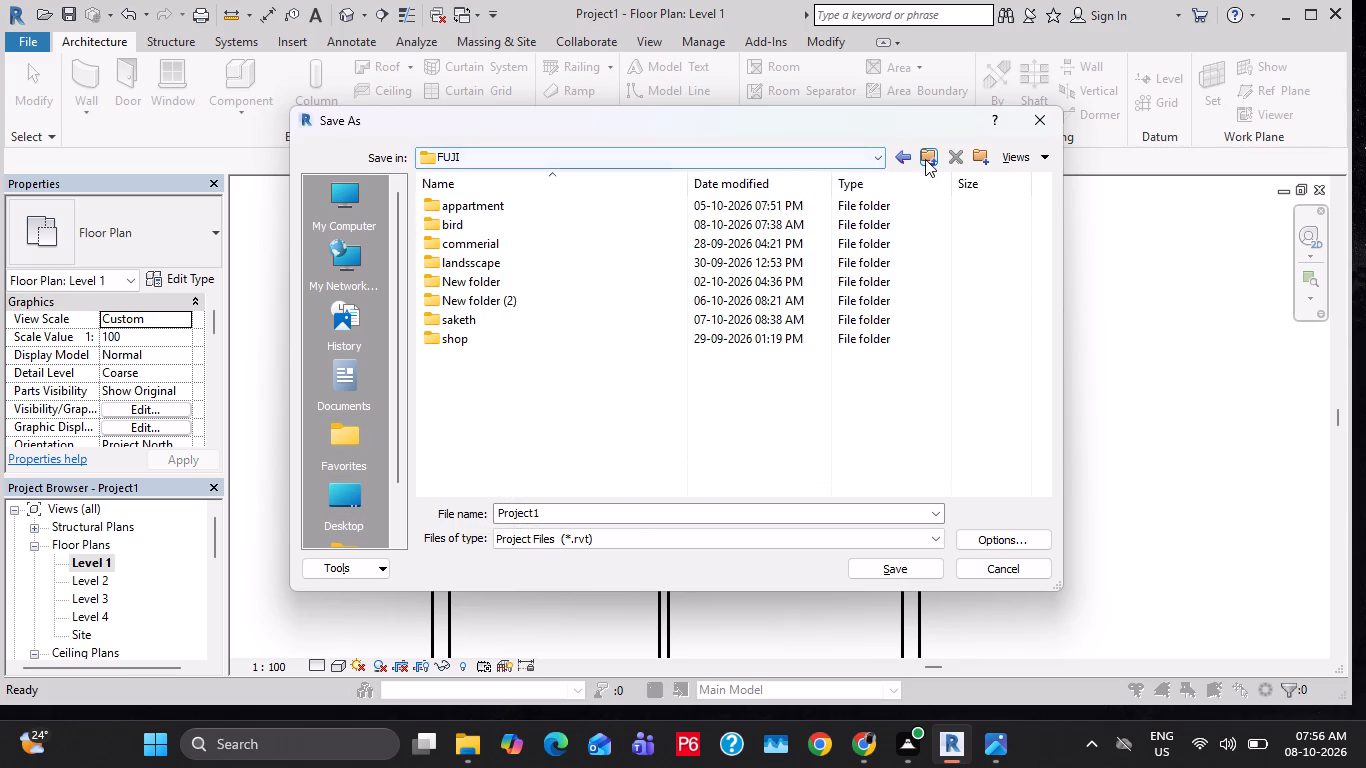
{"action": "left_click", "coordinate": [964, 158]}
{"action": "left_click", "coordinate": [981, 158]}
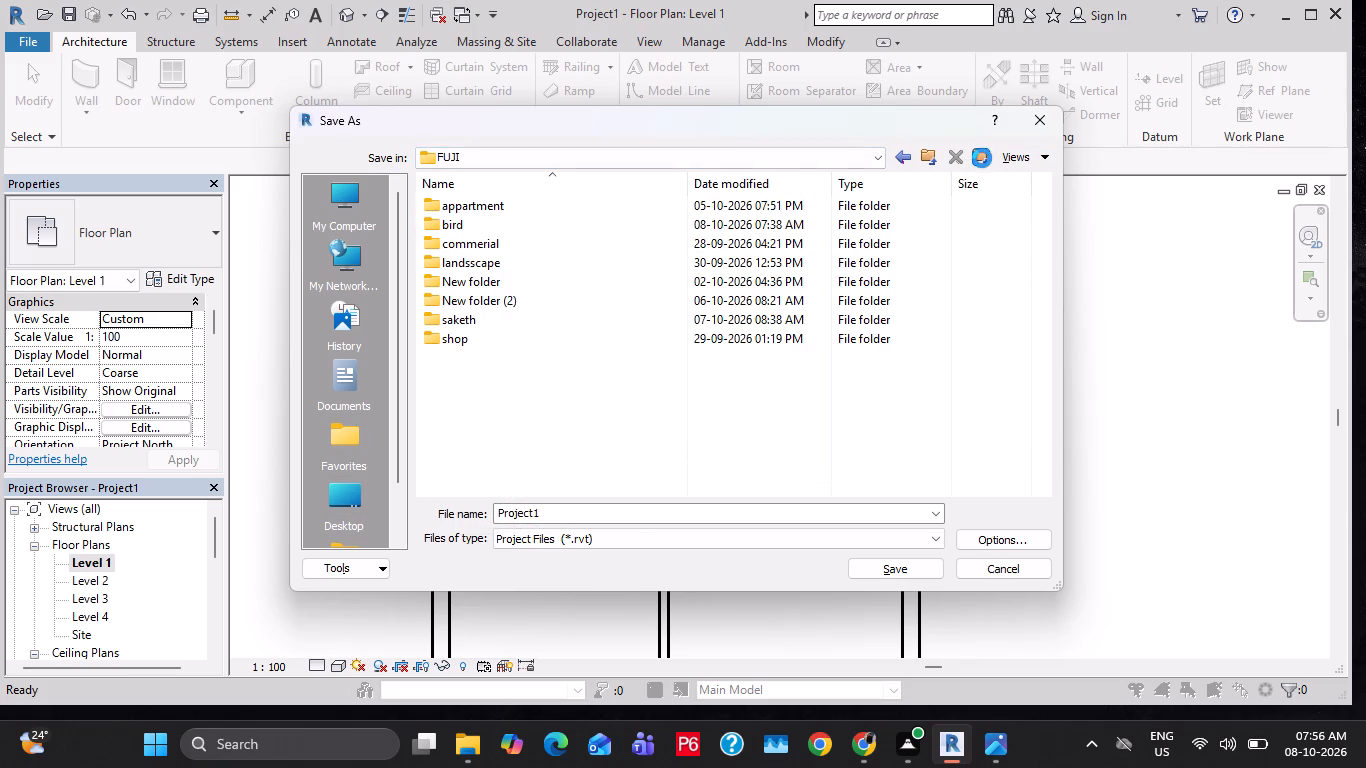
{"action": "type", "text": "REVI"}
{"action": "key", "text": "t"}
{"action": "left_click", "coordinate": [527, 453]}
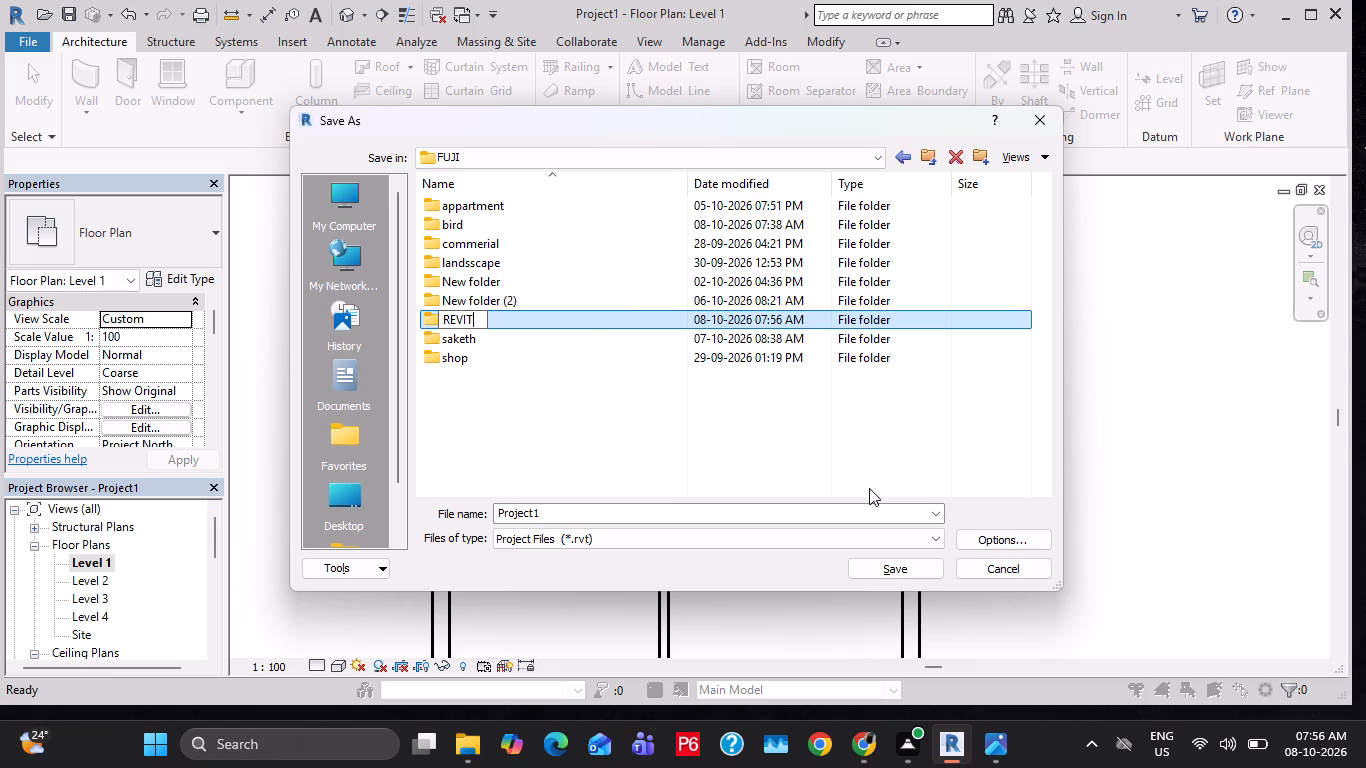
Save the project in the REVIT folder as FLOOR PLAN.
{"action": "double_click", "coordinate": [614, 319]}
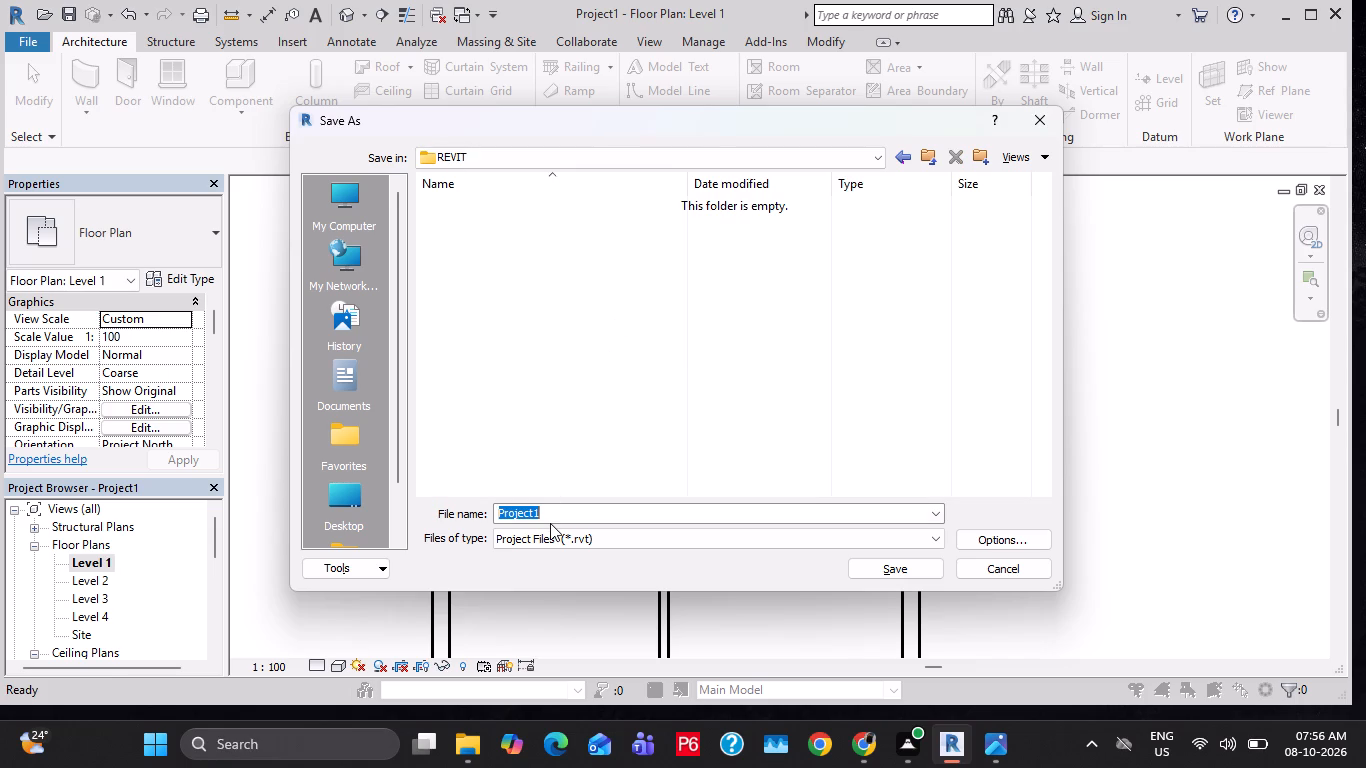
{"action": "left_click", "coordinate": [550, 523]}
{"action": "type", "text": "FLP"}
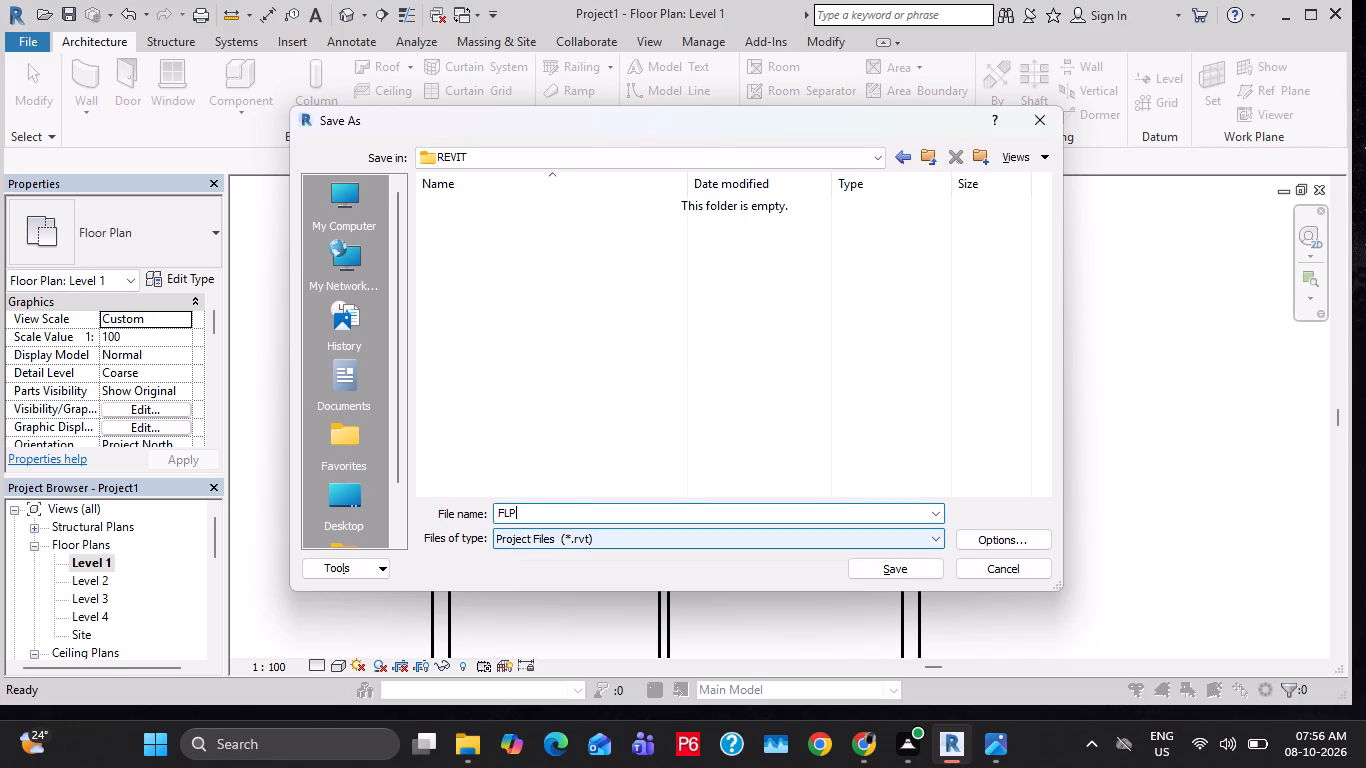
{"action": "key", "text": "BackSpace"}
{"action": "type", "text": "OOR PLAN"}
{"action": "key", "text": "space"}
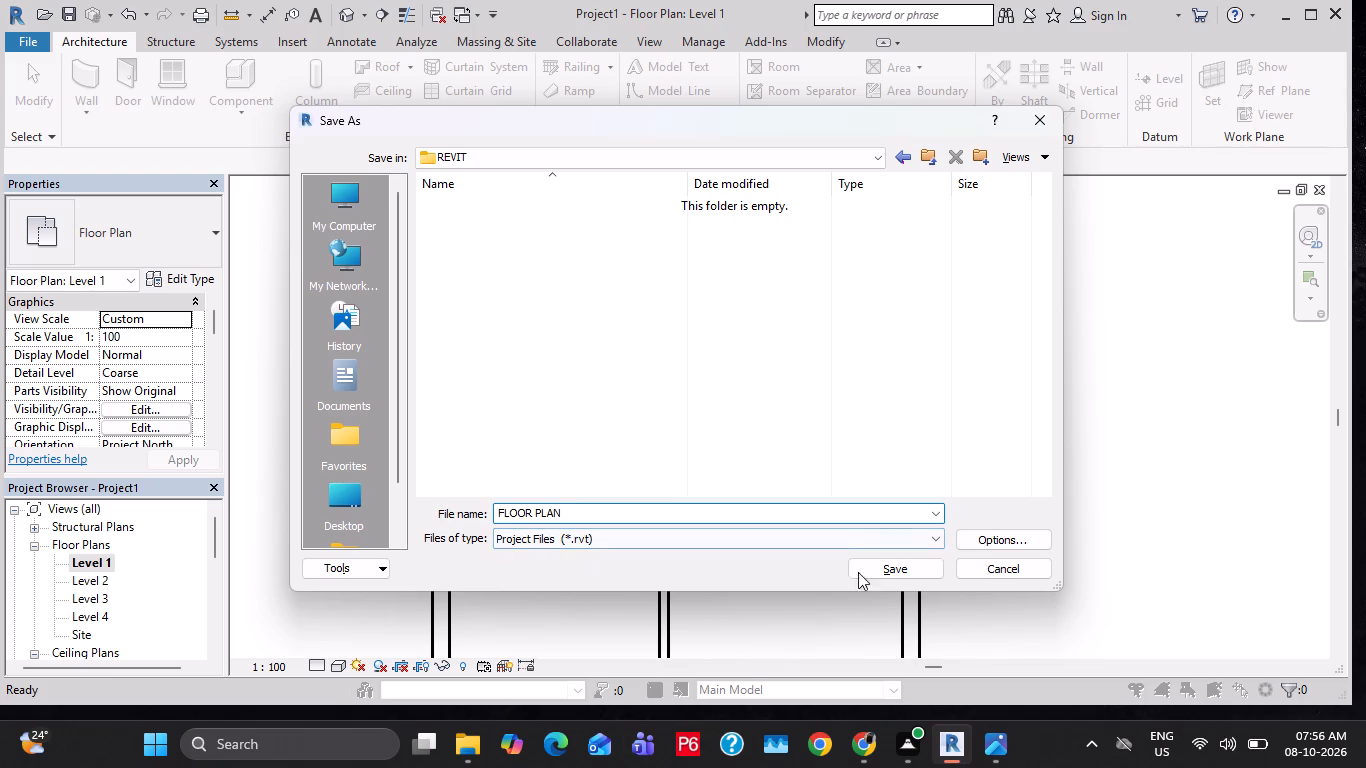
{"action": "left_click", "coordinate": [895, 563]}
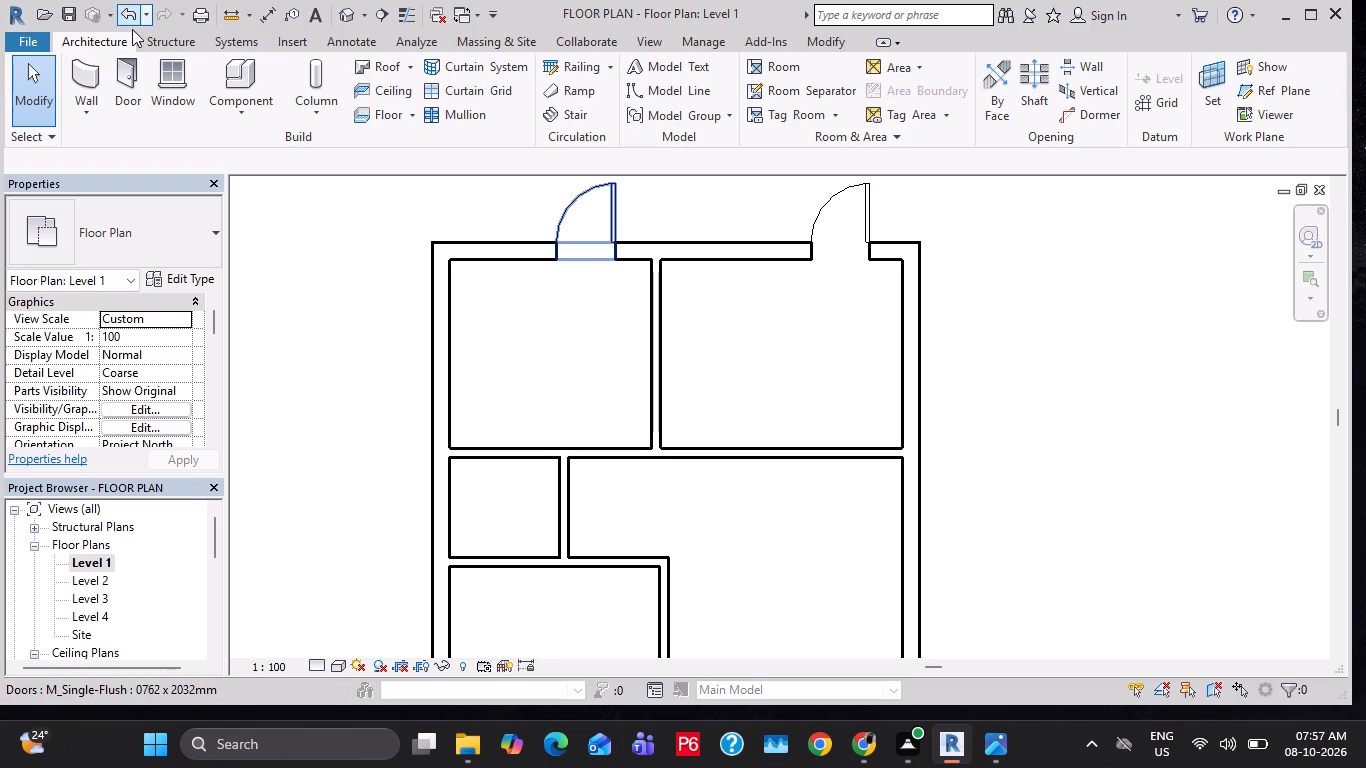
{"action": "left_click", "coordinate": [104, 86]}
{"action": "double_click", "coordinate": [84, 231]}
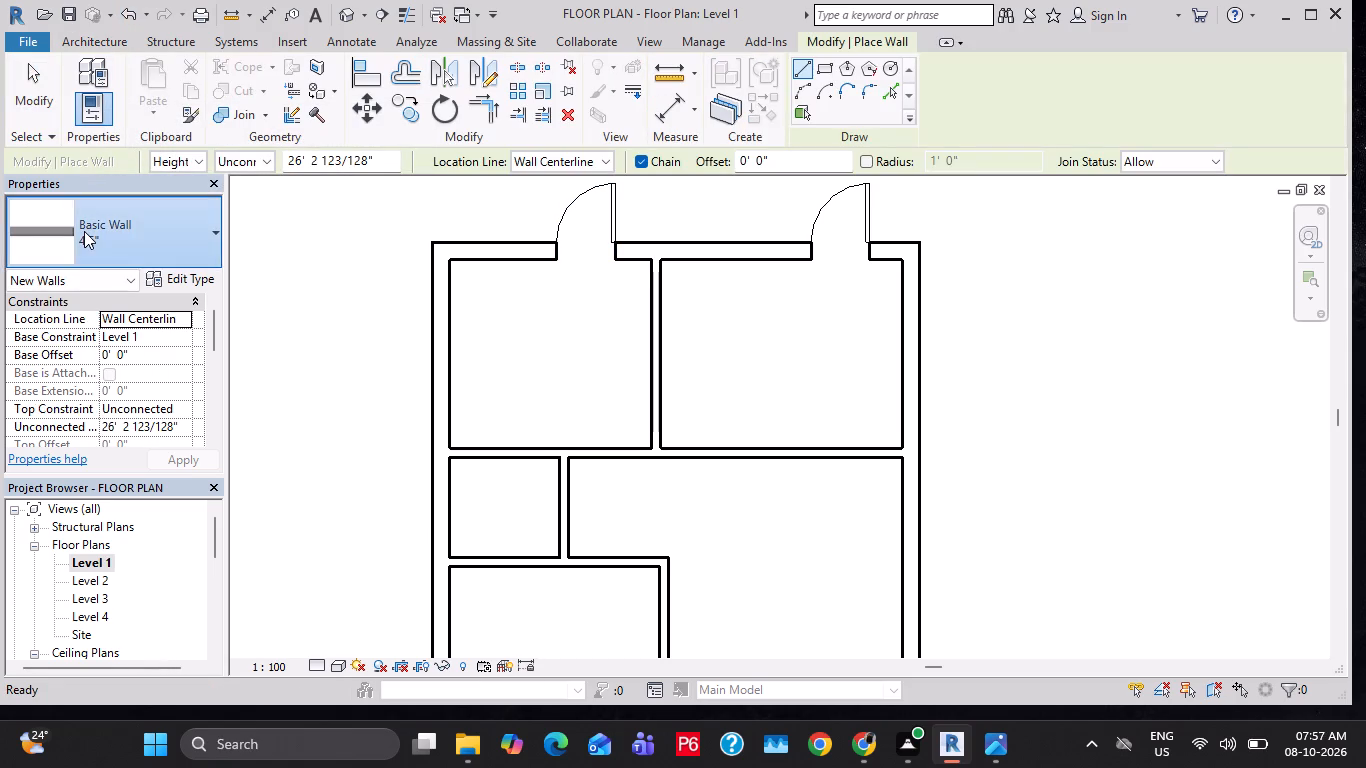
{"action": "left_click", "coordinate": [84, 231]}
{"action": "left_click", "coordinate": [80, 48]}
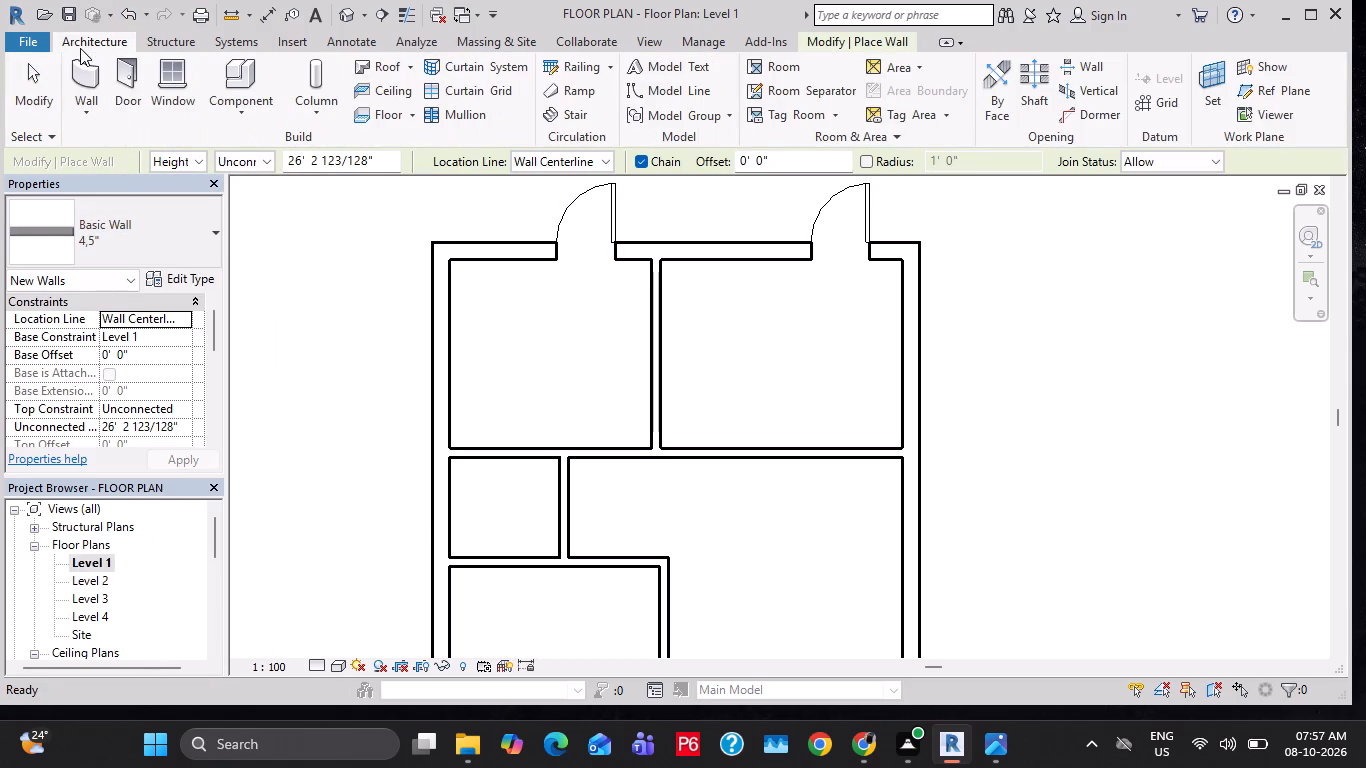
Place M_Single-Flush 0915 x 2134mm doors in both north bedrooms' south partition, about 8'-9" from the east wall and 2'-0" from the small room's partition.
{"action": "left_click", "coordinate": [125, 74]}
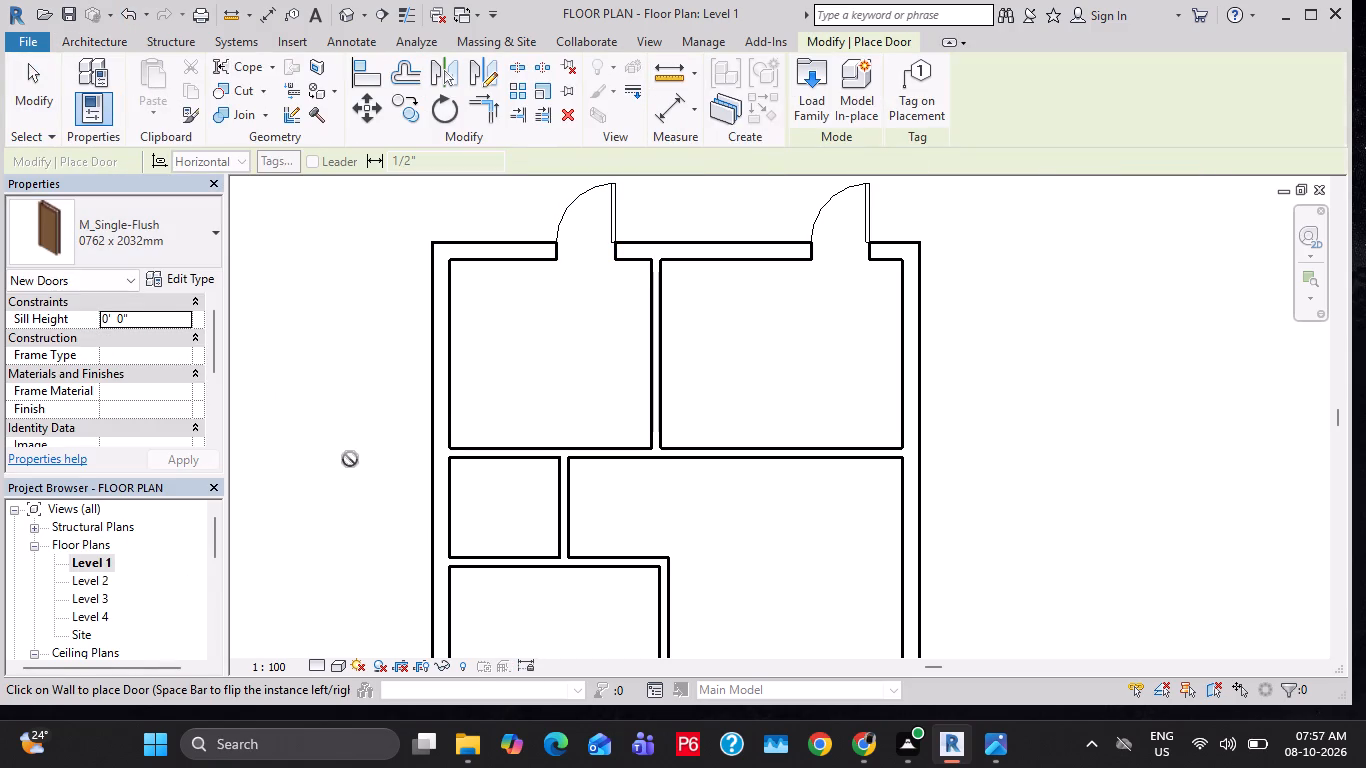
{"action": "left_click", "coordinate": [155, 256]}
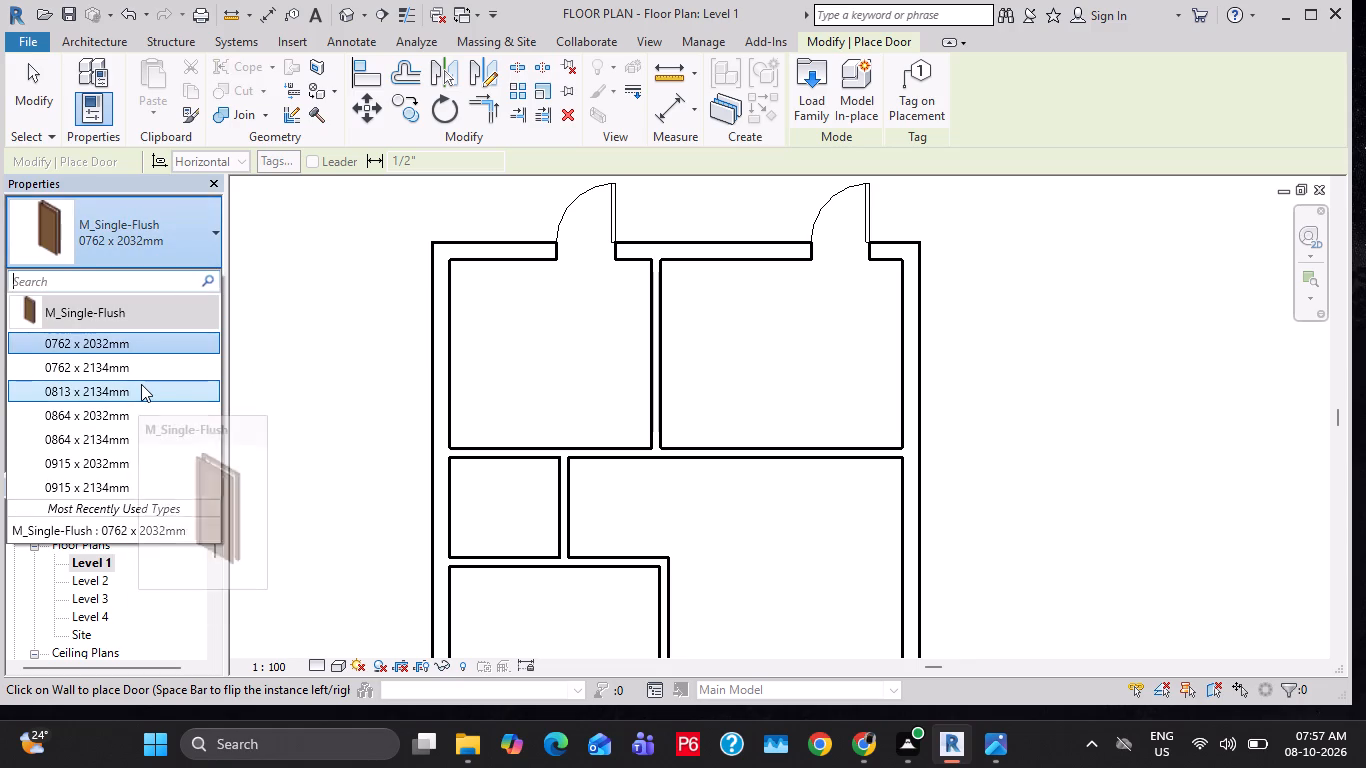
{"action": "scroll", "coordinate": [134, 435], "scroll_direction": "down", "scroll_amount": 3}
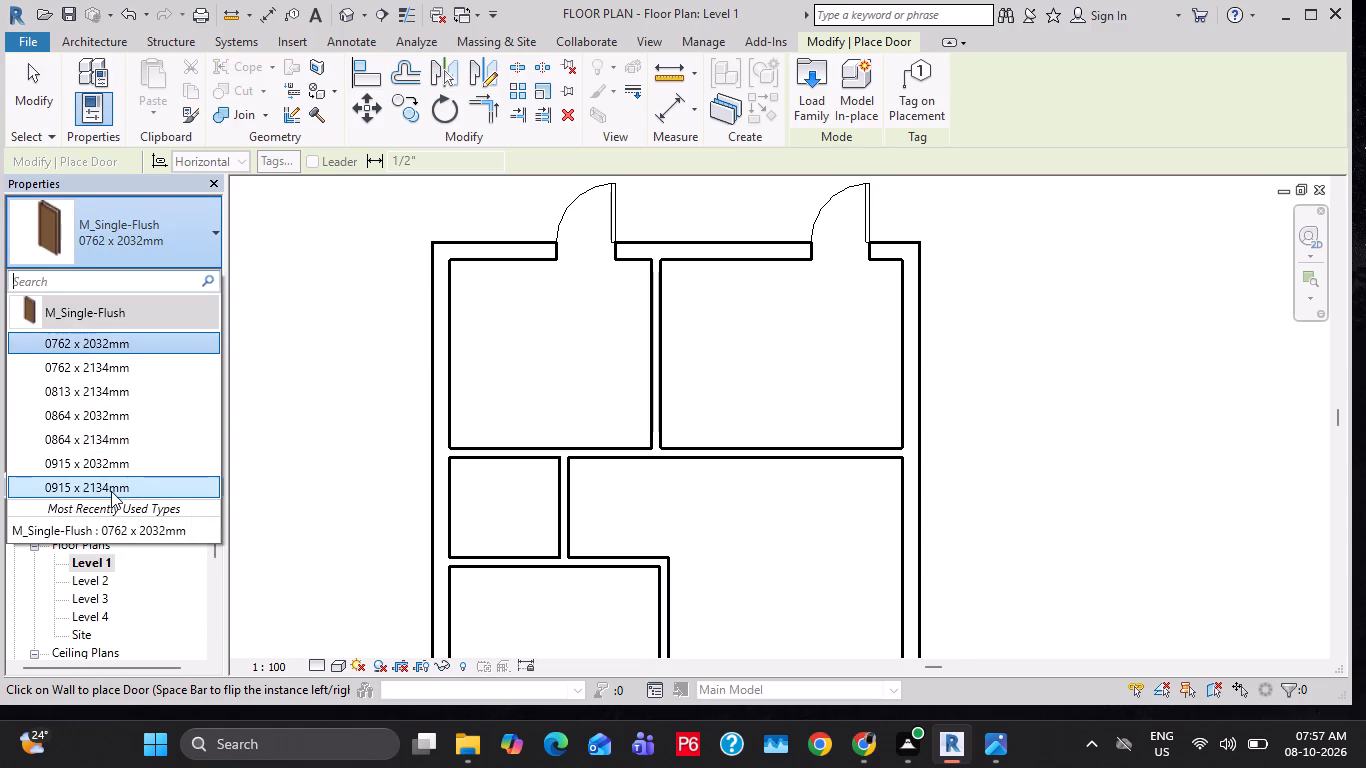
{"action": "left_click", "coordinate": [111, 490]}
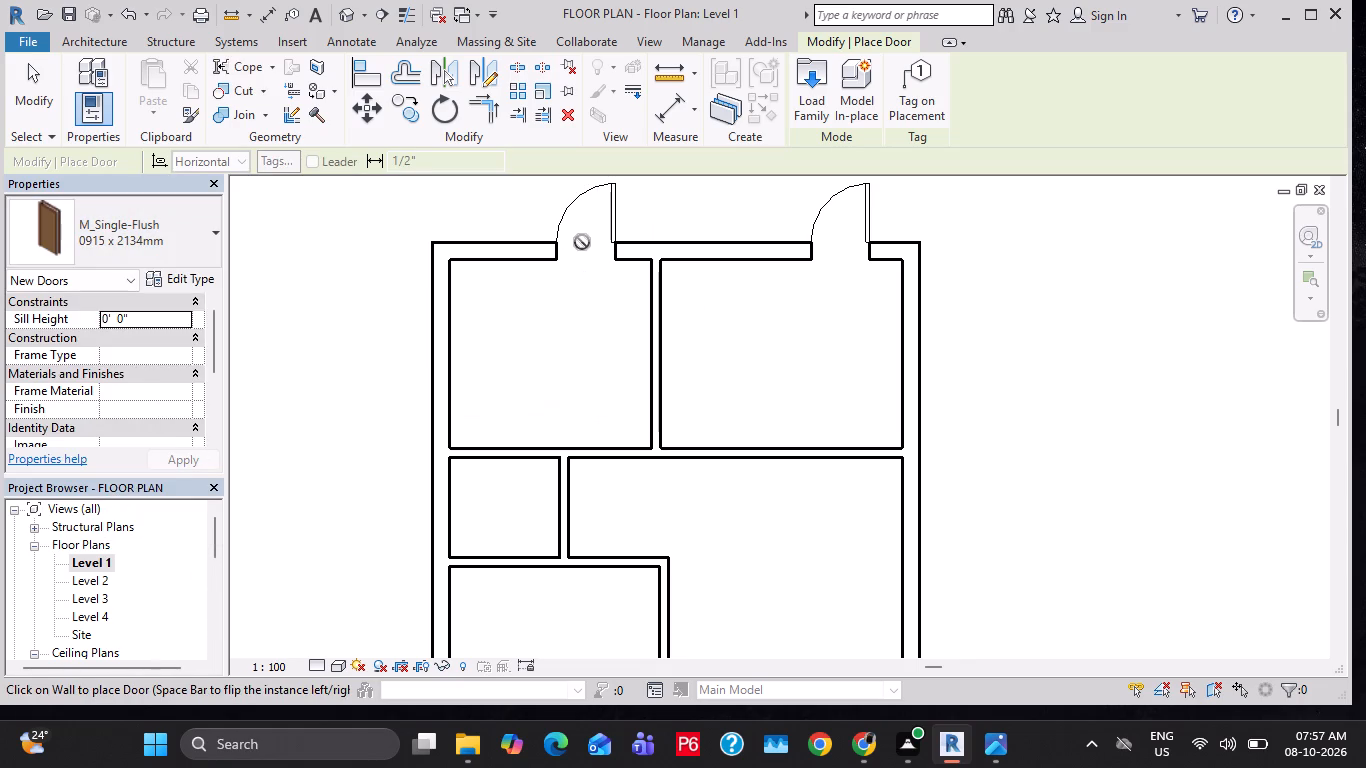
{"action": "middle_click_drag", "start_coordinate": [606, 559], "coordinate": [549, 273]}
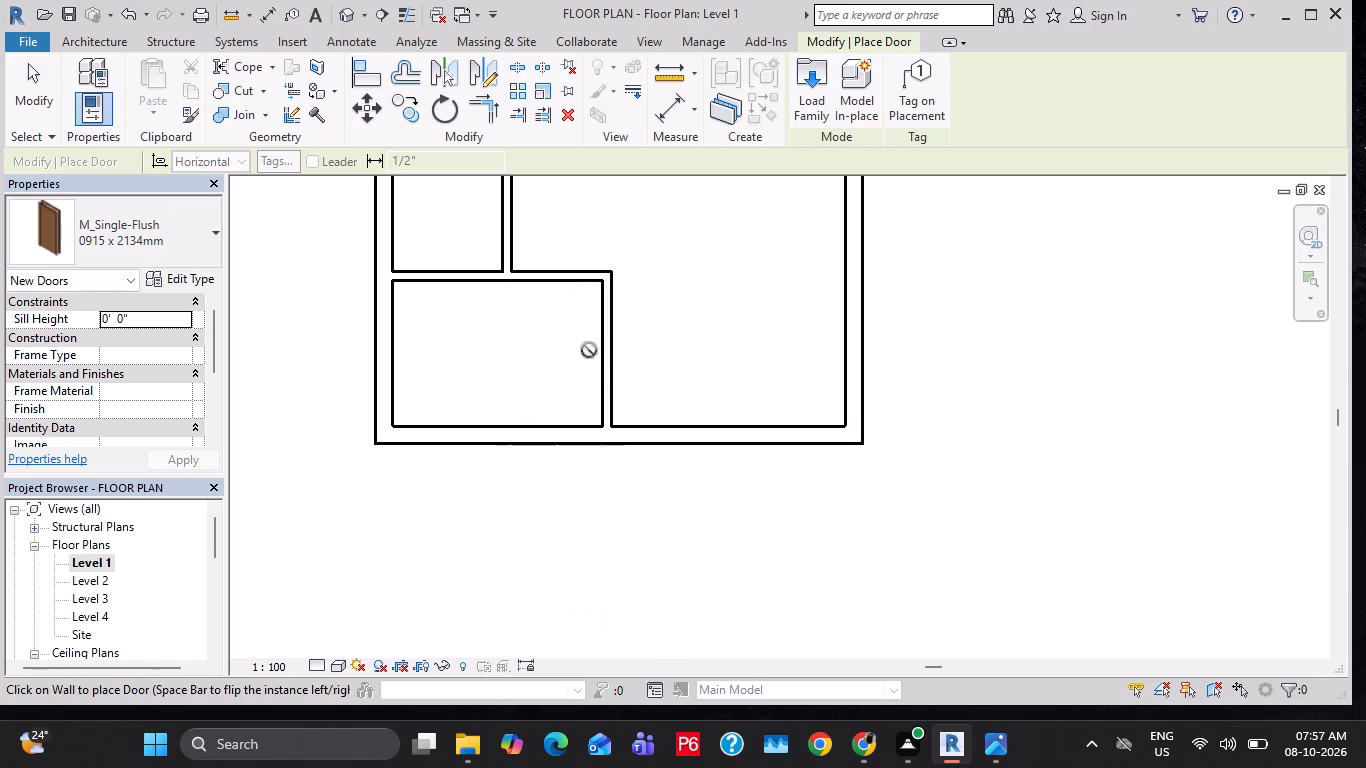
{"action": "middle_click_drag", "start_coordinate": [614, 359], "coordinate": [573, 662]}
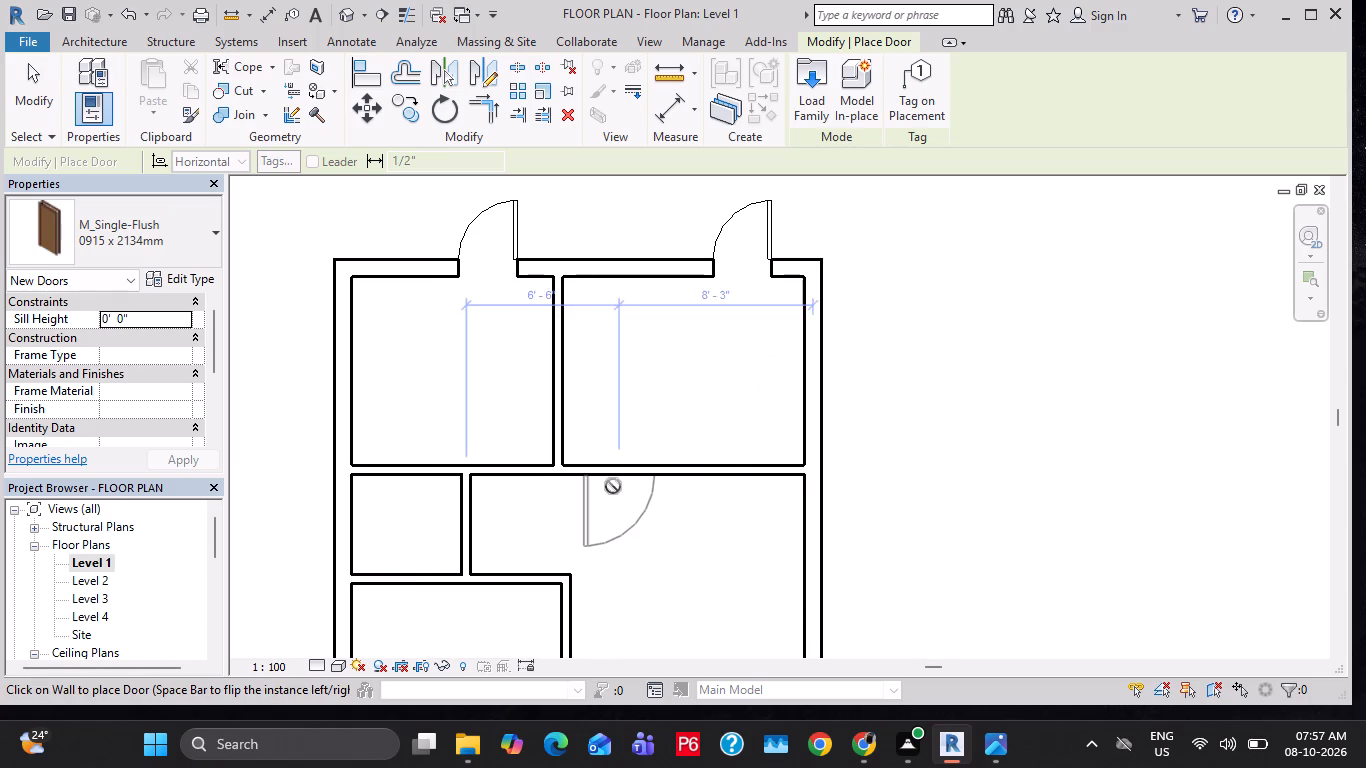
{"action": "left_click", "coordinate": [602, 476]}
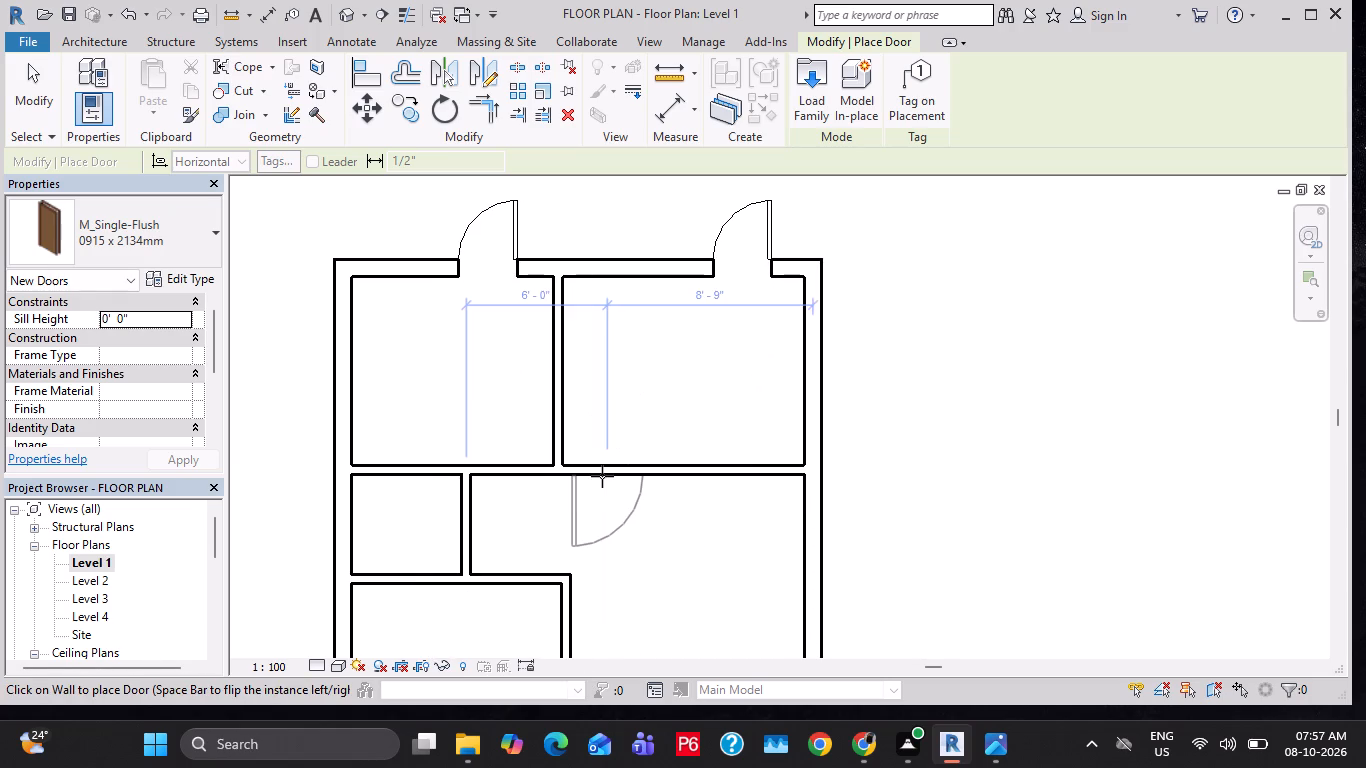
{"action": "left_click", "coordinate": [515, 460]}
Place 0915 x 2134mm doors midway along the southwest room's east partition and, opening outward, in the main room's south outer wall, about 5'-3" from the east wall.
{"action": "middle_click_drag", "start_coordinate": [526, 485], "coordinate": [527, 485]}
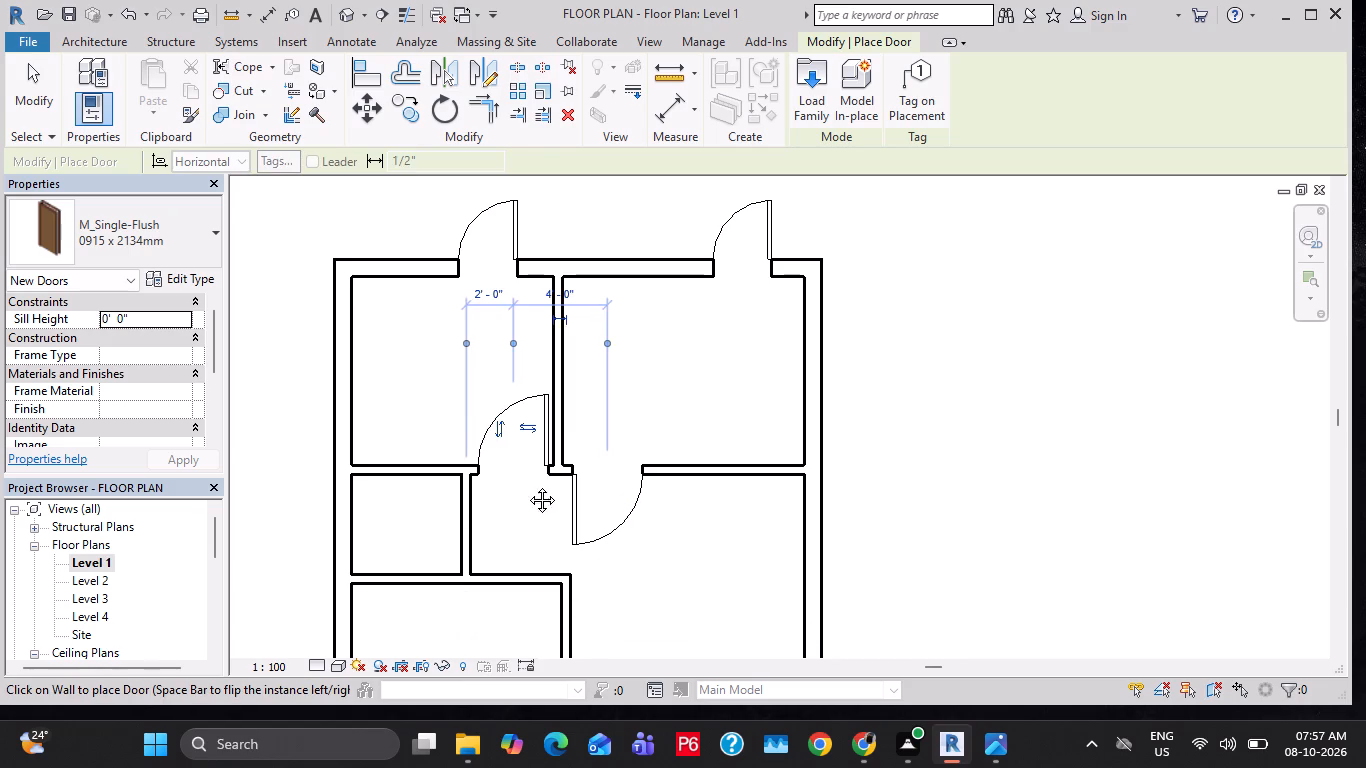
{"action": "middle_click_drag", "start_coordinate": [527, 485], "coordinate": [631, 327]}
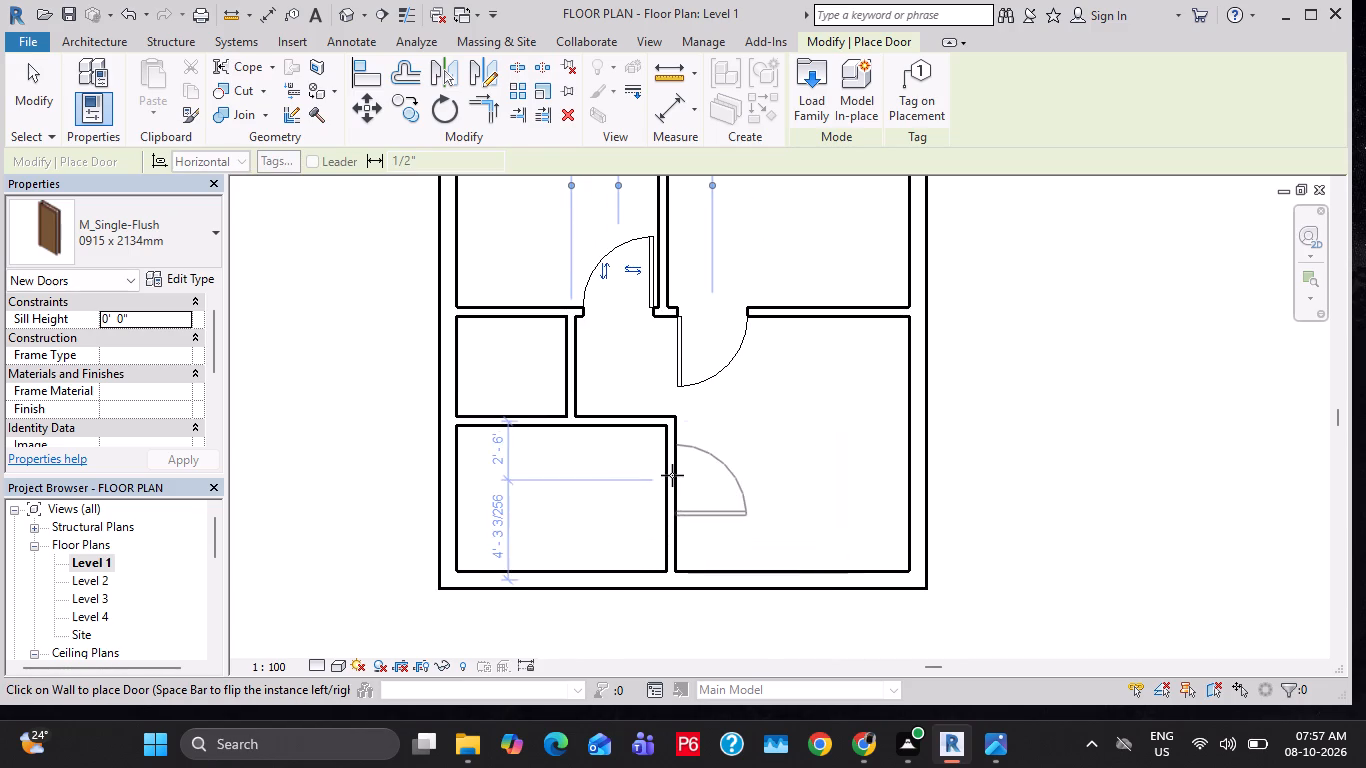
{"action": "left_click", "coordinate": [669, 497]}
{"action": "middle_click_drag", "start_coordinate": [793, 423], "coordinate": [778, 464]}
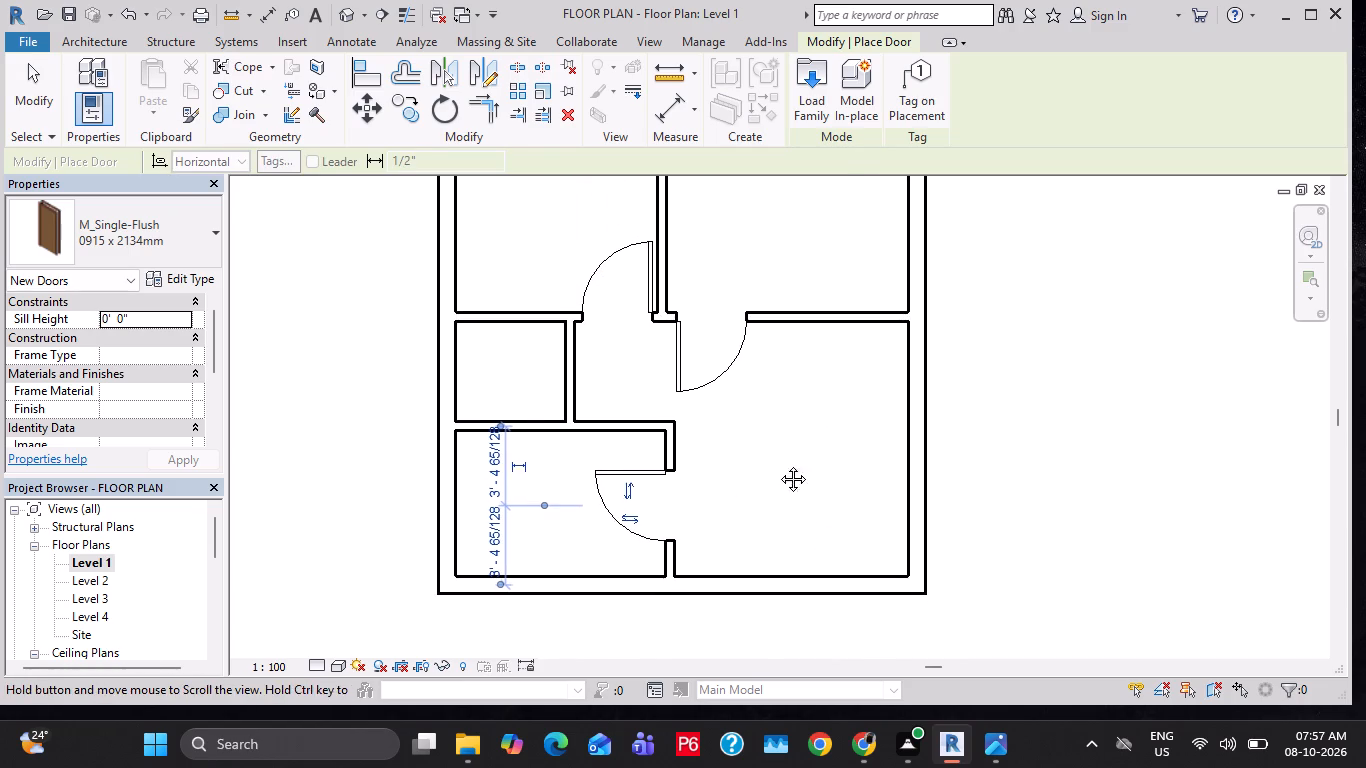
{"action": "middle_click_drag", "start_coordinate": [778, 464], "coordinate": [764, 541]}
{"action": "scroll", "coordinate": [772, 506], "scroll_direction": "down", "scroll_amount": 1}
{"action": "middle_click_drag", "start_coordinate": [774, 551], "coordinate": [774, 312]}
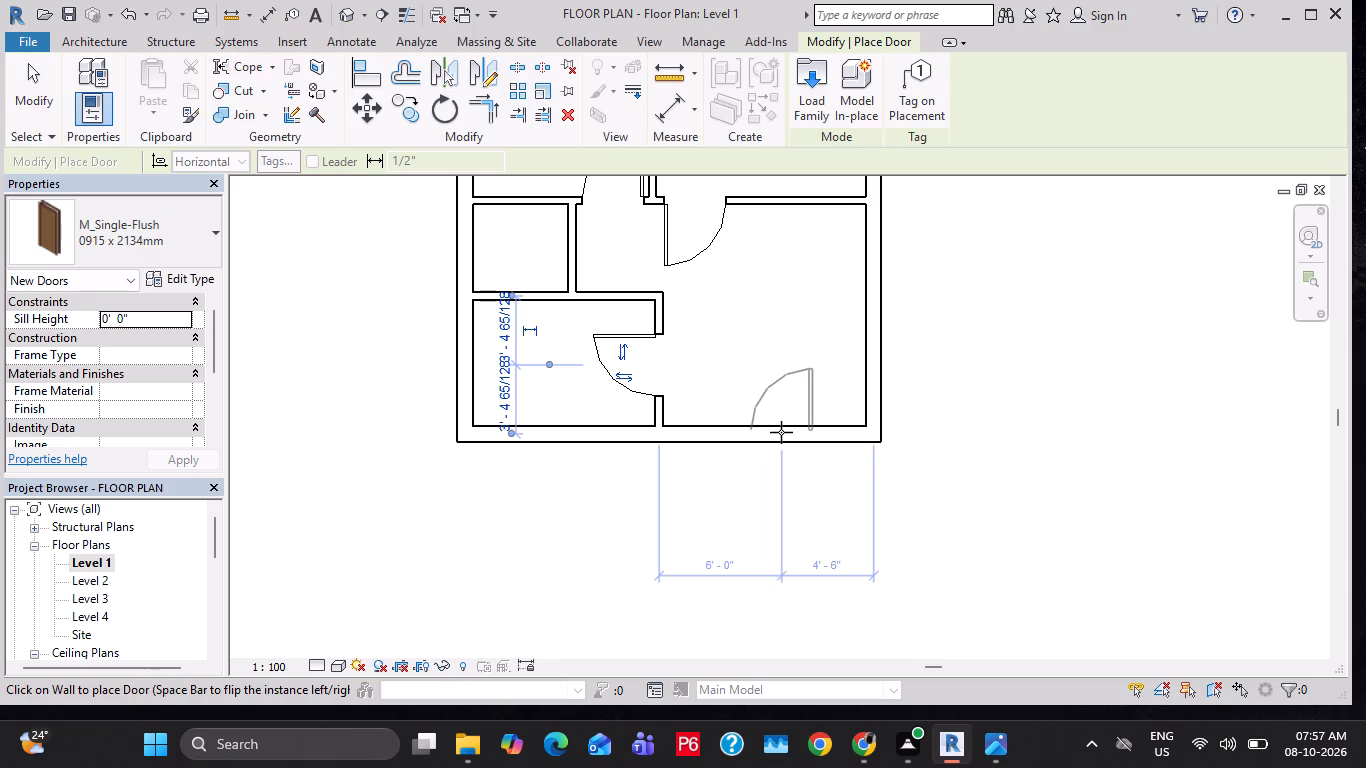
{"action": "left_click", "coordinate": [764, 441]}
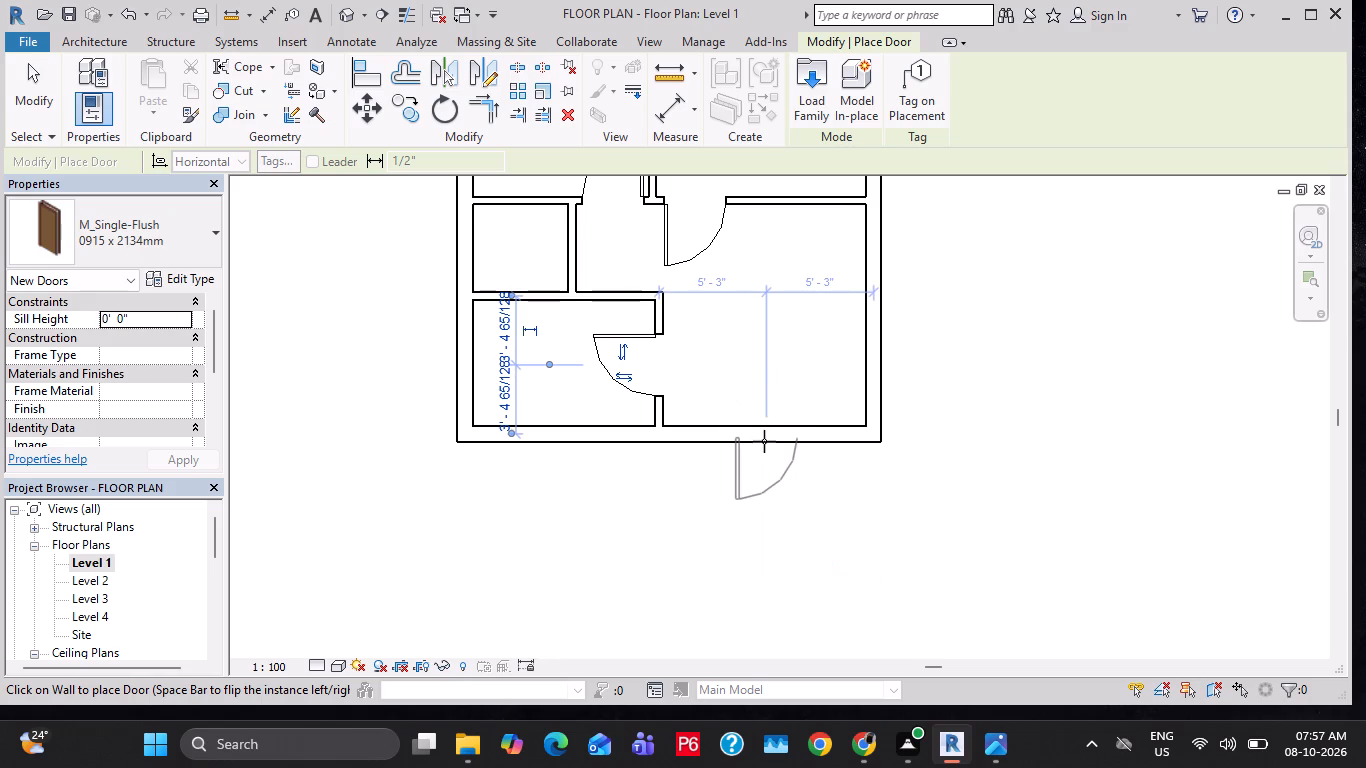
{"action": "key", "text": "Escape"}
{"action": "key", "text": "Escape"}
{"action": "key", "text": "Escape"}
{"action": "key", "text": "Escape"}
{"action": "key", "text": "Escape"}
{"action": "key", "text": "Escape"}
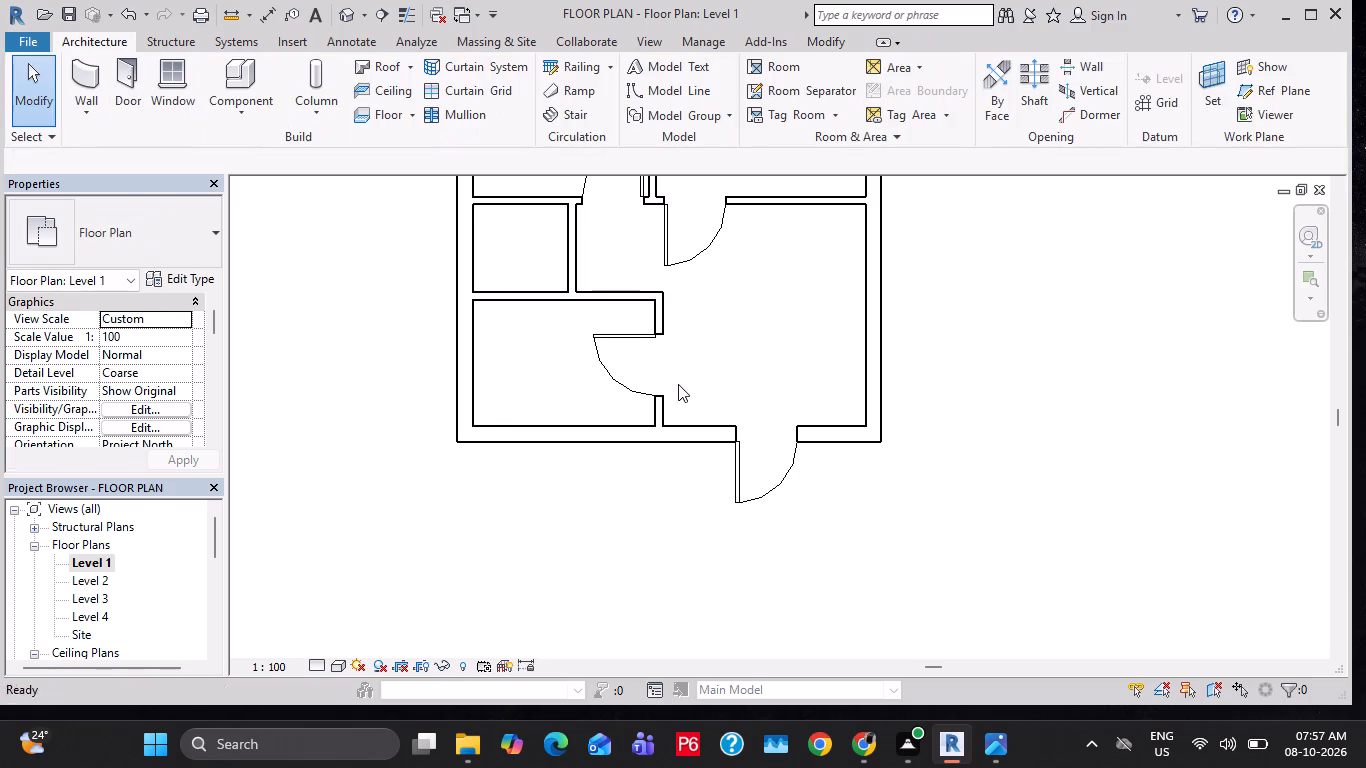
{"action": "key", "text": "Escape"}
{"action": "key", "text": "Escape"}
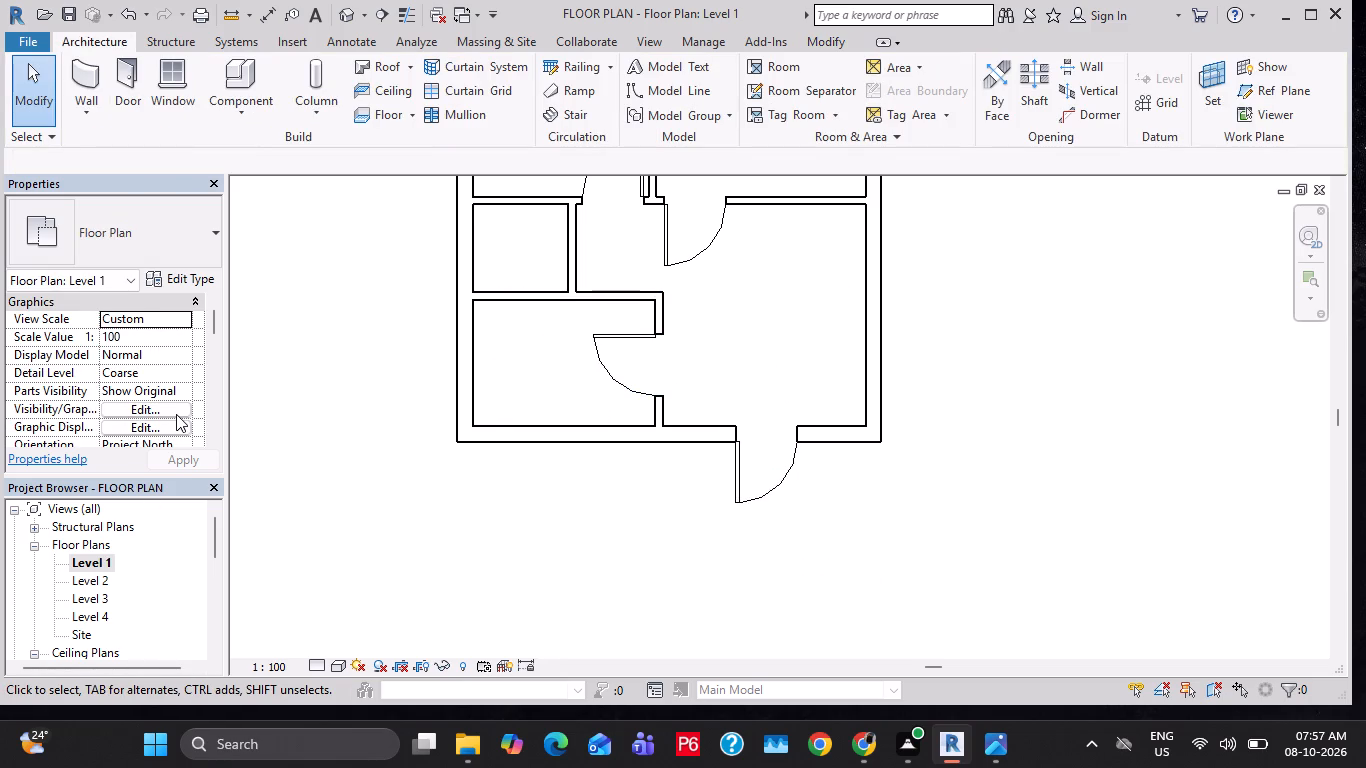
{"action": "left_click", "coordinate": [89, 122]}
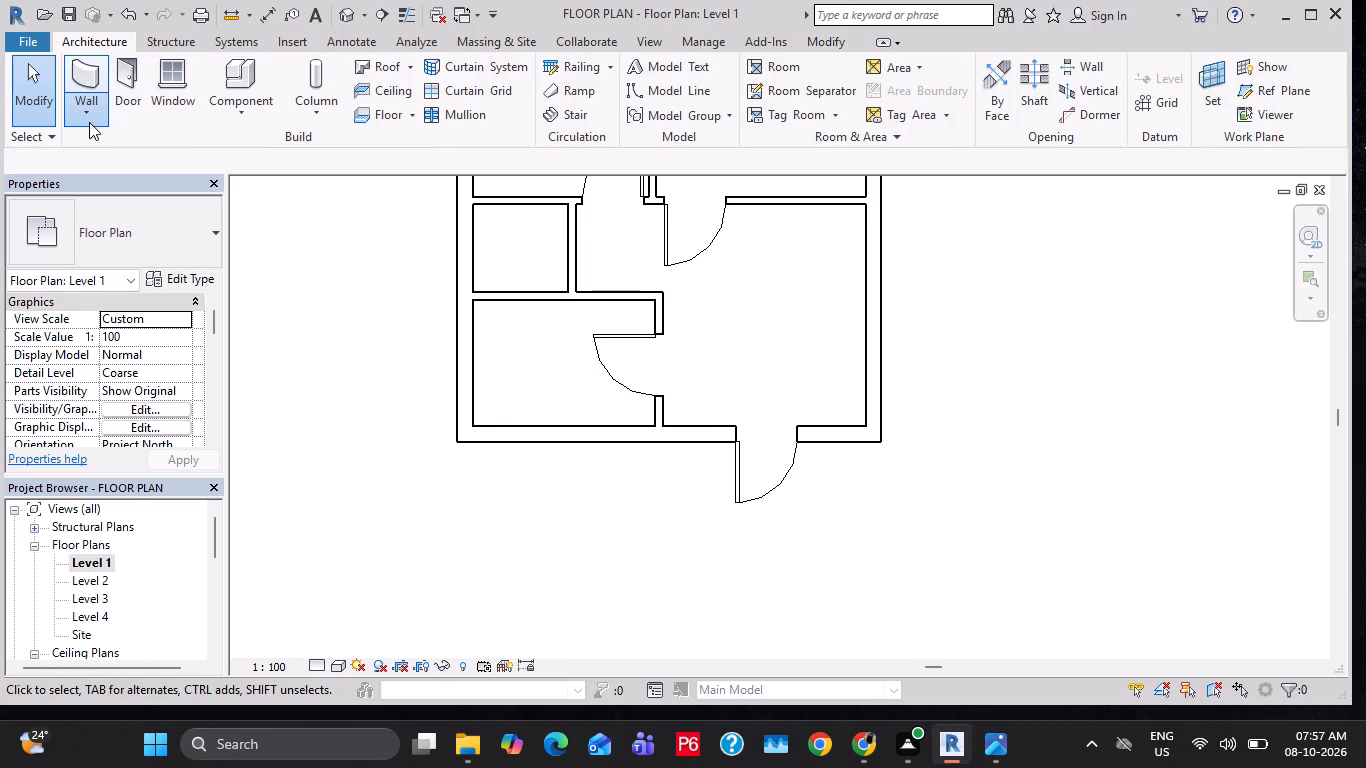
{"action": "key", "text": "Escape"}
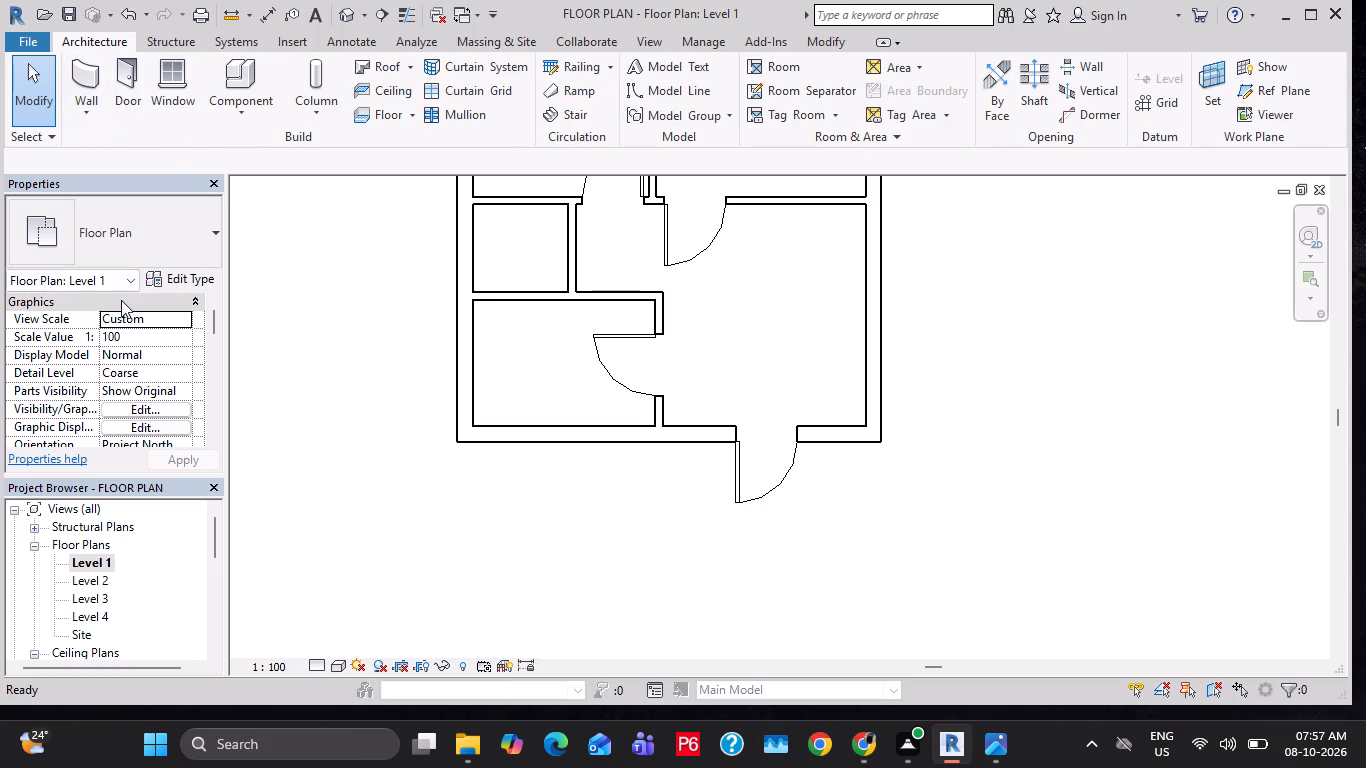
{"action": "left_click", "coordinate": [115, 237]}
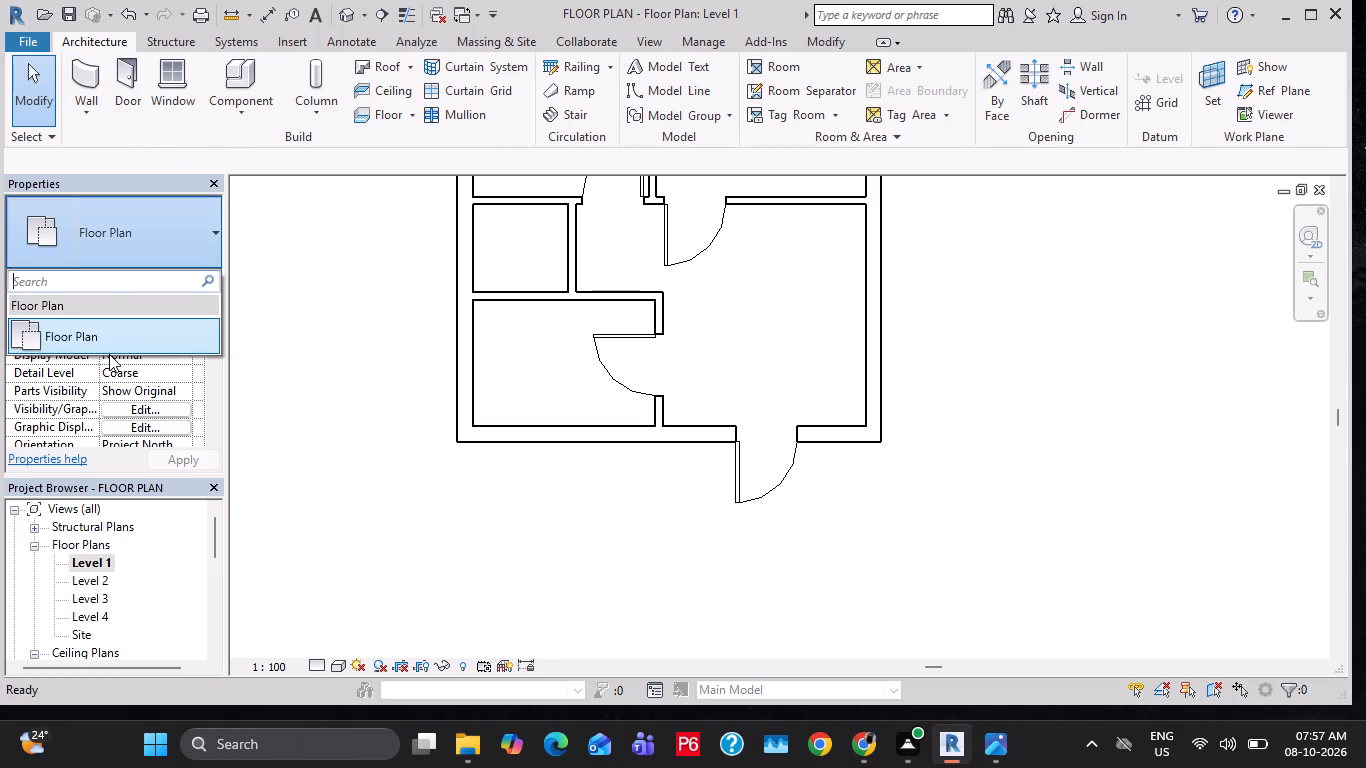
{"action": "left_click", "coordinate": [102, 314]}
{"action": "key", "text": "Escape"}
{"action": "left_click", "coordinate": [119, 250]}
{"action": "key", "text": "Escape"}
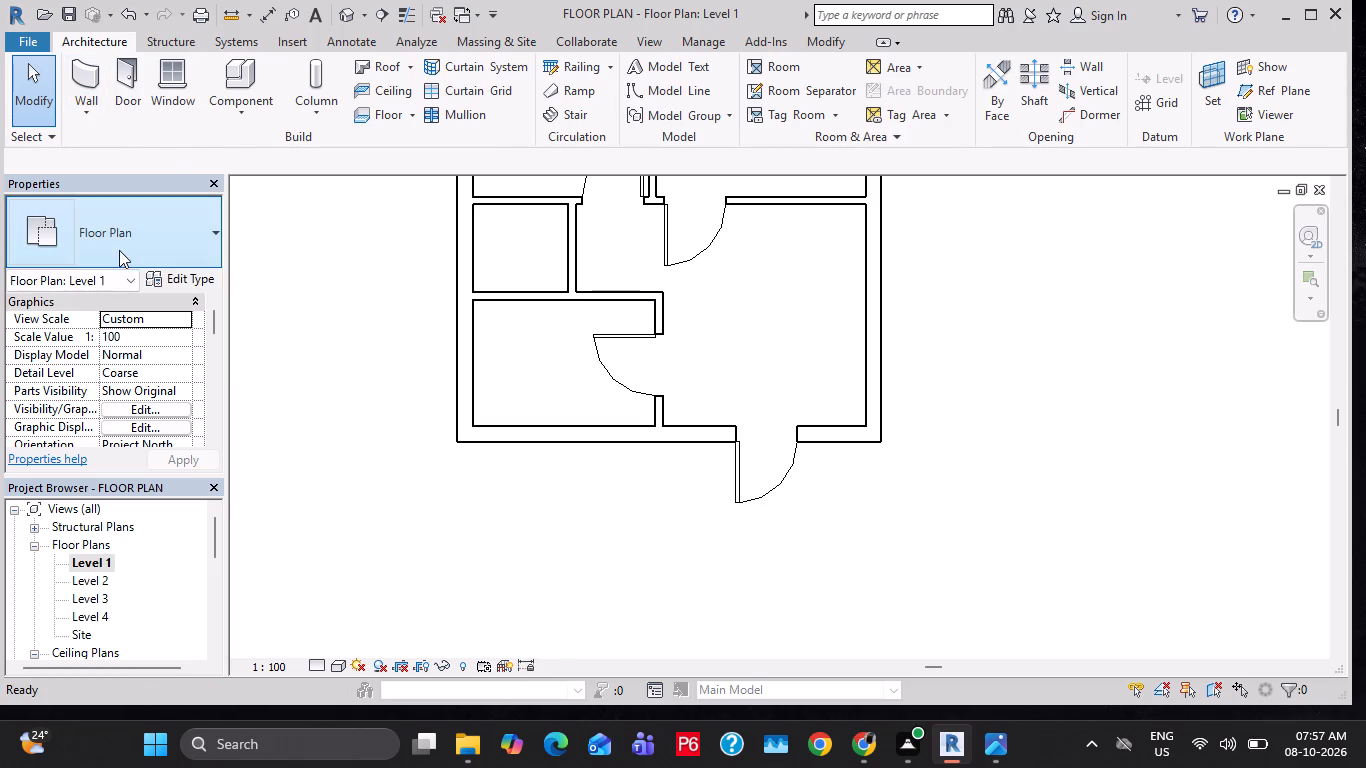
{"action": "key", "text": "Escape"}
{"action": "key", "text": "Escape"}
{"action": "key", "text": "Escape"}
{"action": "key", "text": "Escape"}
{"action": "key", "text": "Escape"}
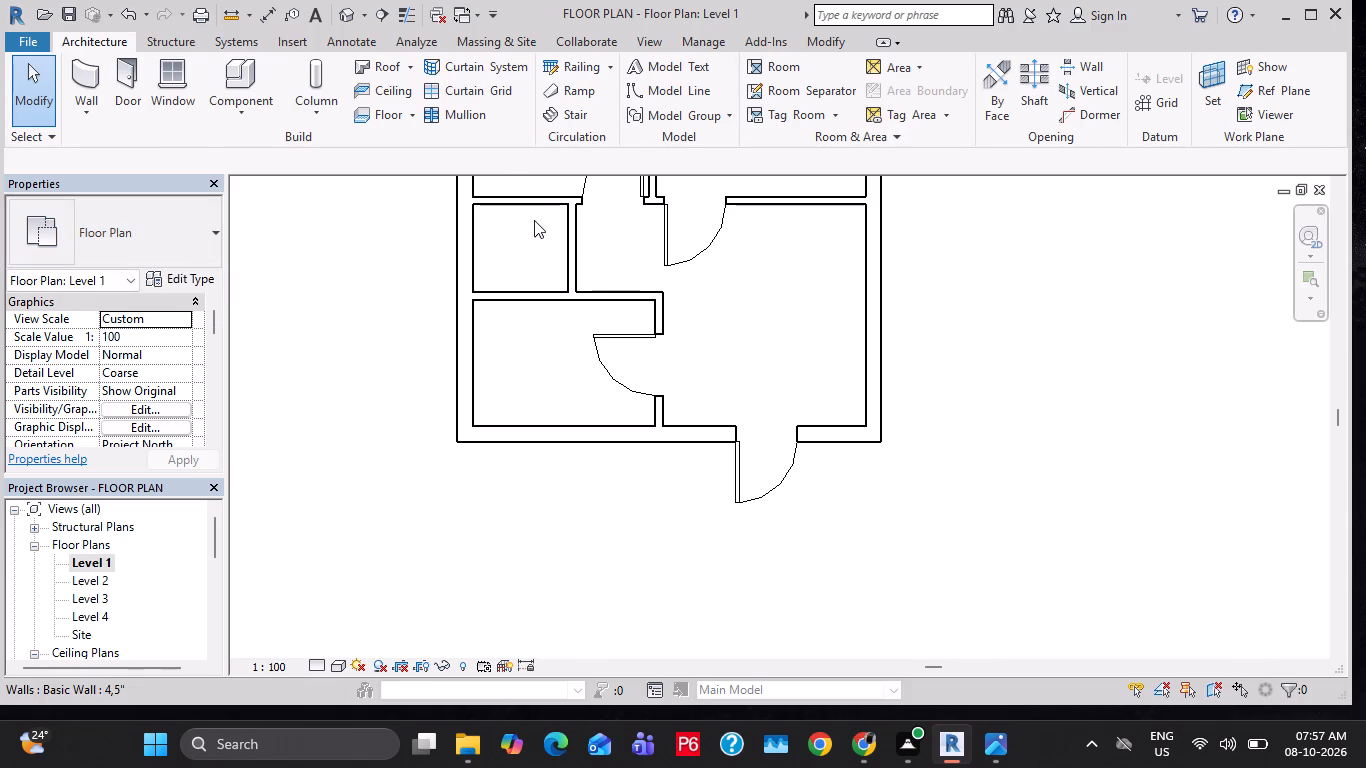
Start an architectural floor and duplicate the Generic Floor - 400mm type as FLOOR 4".
{"action": "left_click", "coordinate": [417, 67]}
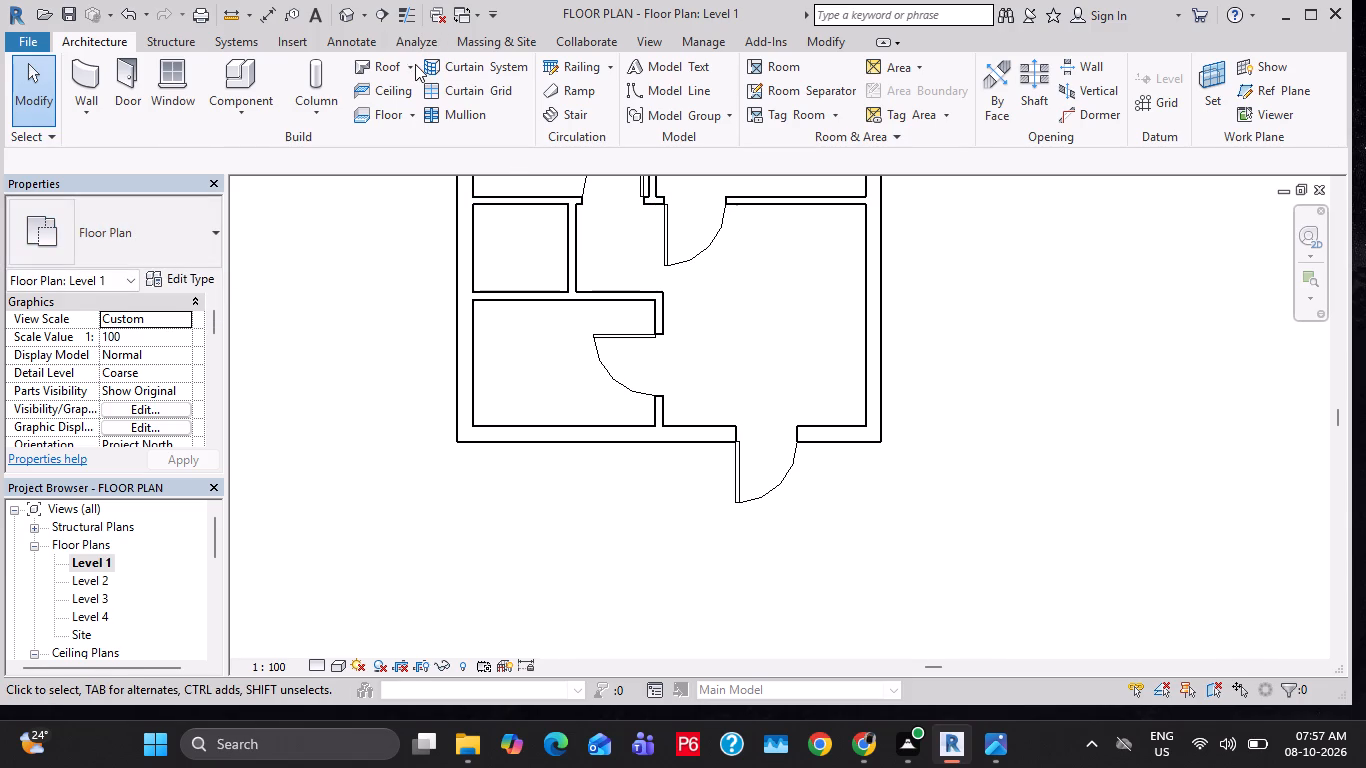
{"action": "left_click", "coordinate": [416, 113]}
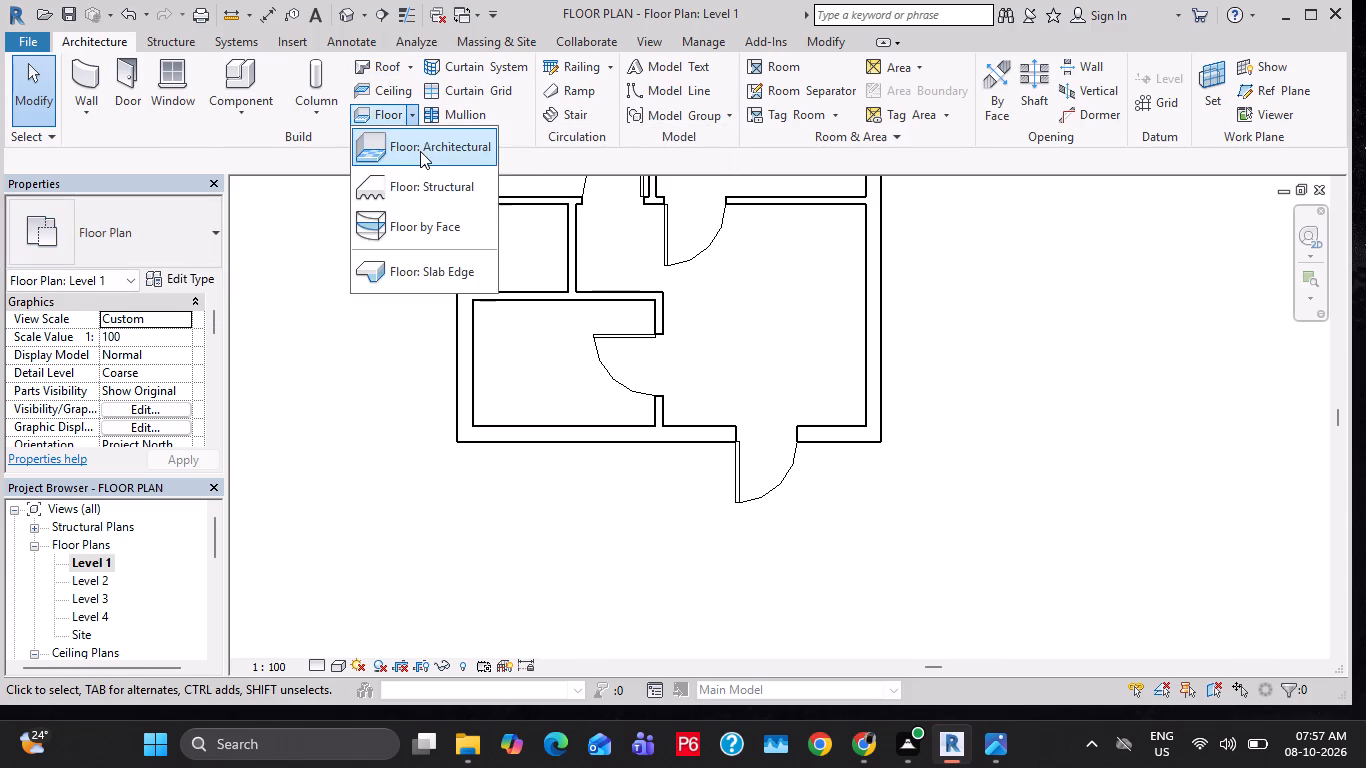
{"action": "left_click", "coordinate": [420, 152]}
{"action": "left_click", "coordinate": [169, 238]}
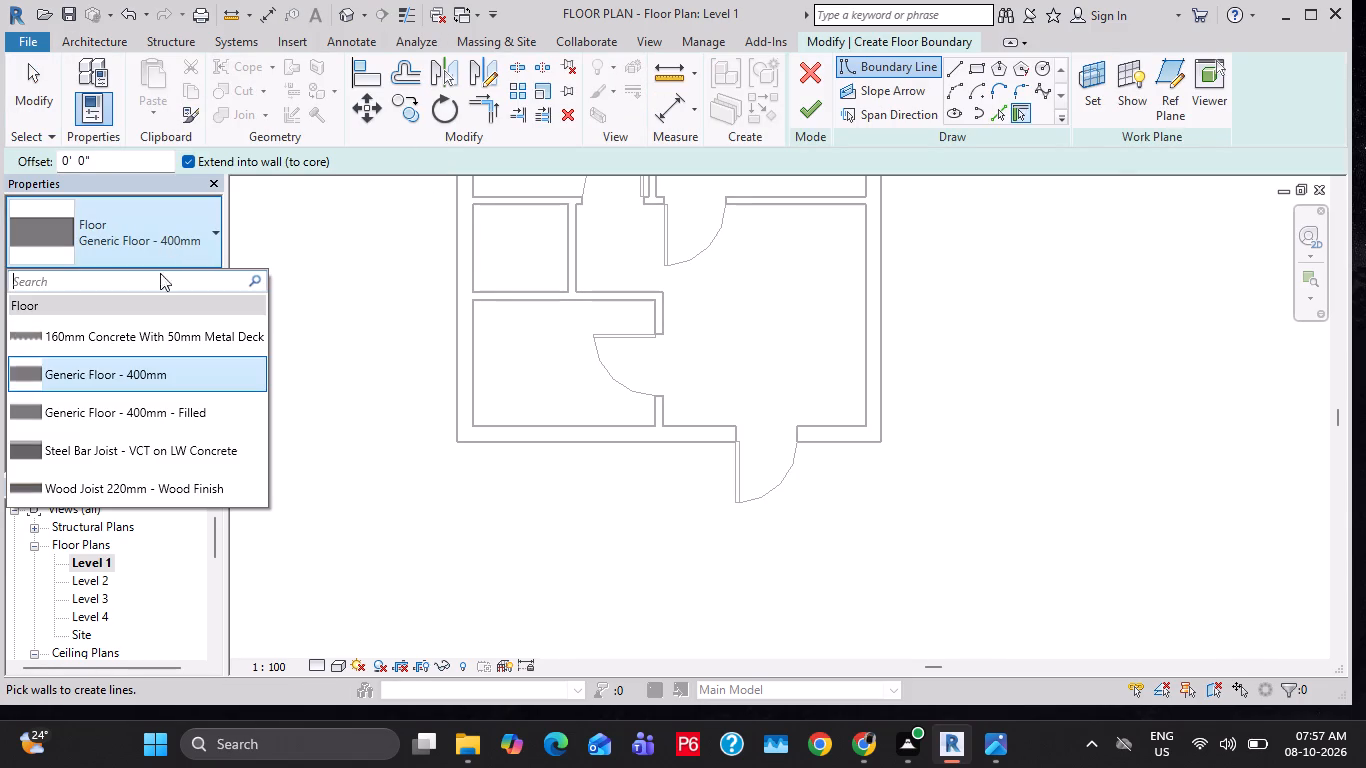
{"action": "left_click", "coordinate": [130, 360]}
{"action": "left_click", "coordinate": [188, 279]}
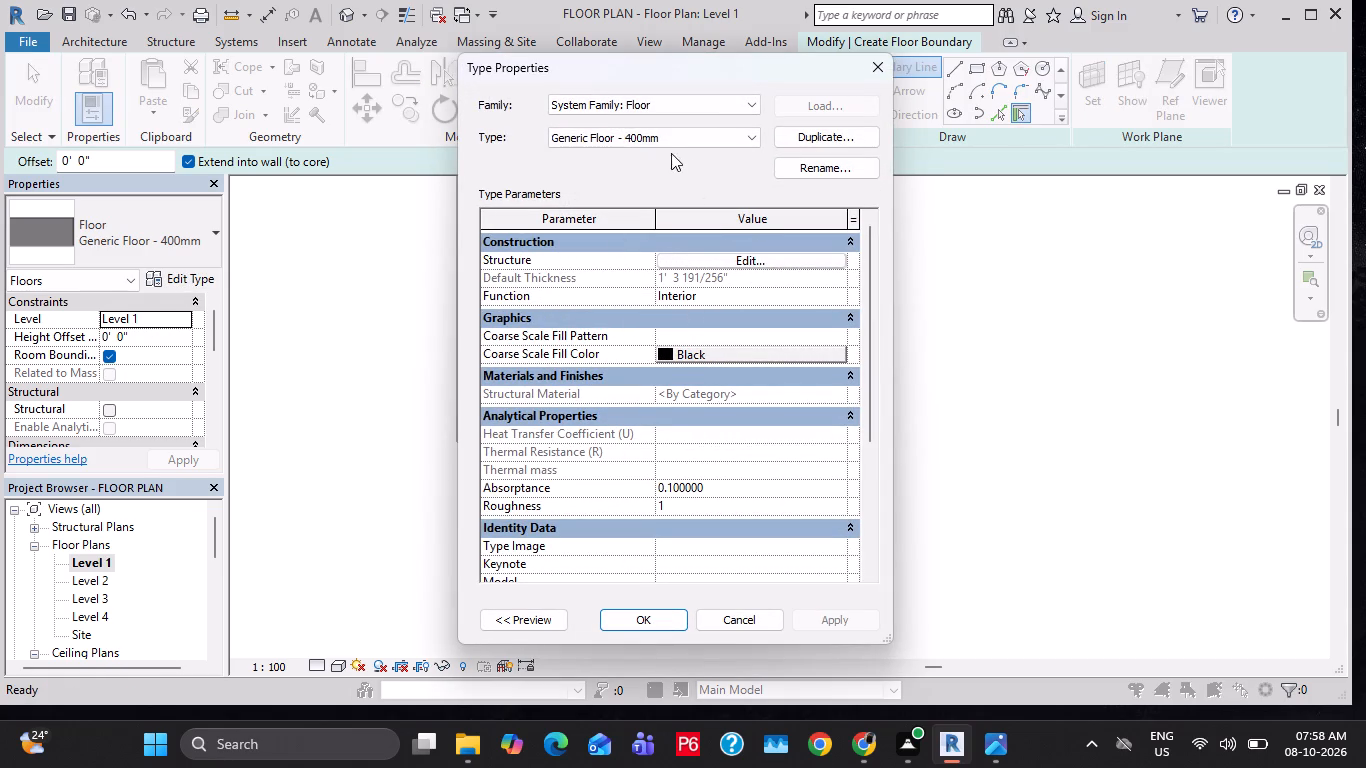
{"action": "left_click", "coordinate": [844, 139]}
{"action": "key", "text": "f"}
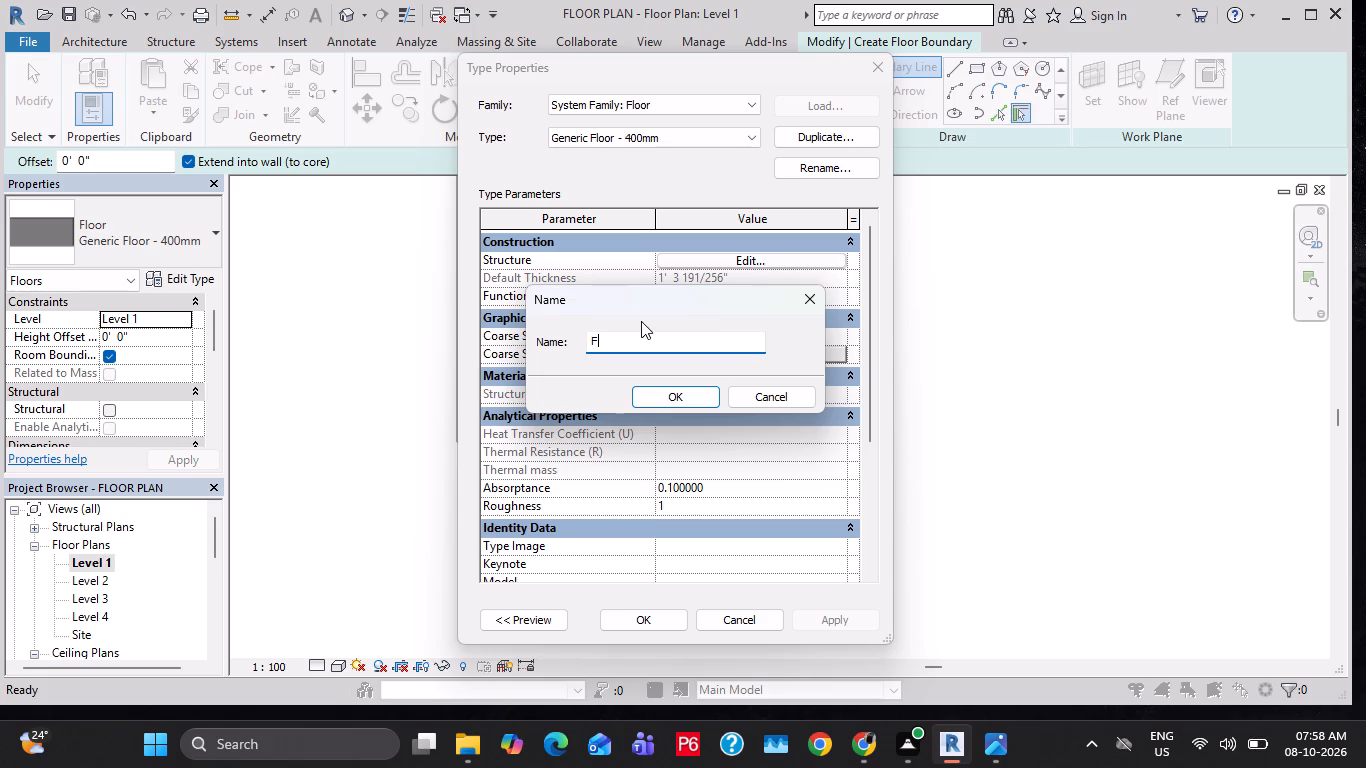
{"action": "type", "text": "LOOR 4\""}
{"action": "key", "text": "Return"}
Set the structure layer thickness of the FLOOR 4" type to 4" and apply the type.
{"action": "left_click", "coordinate": [738, 262]}
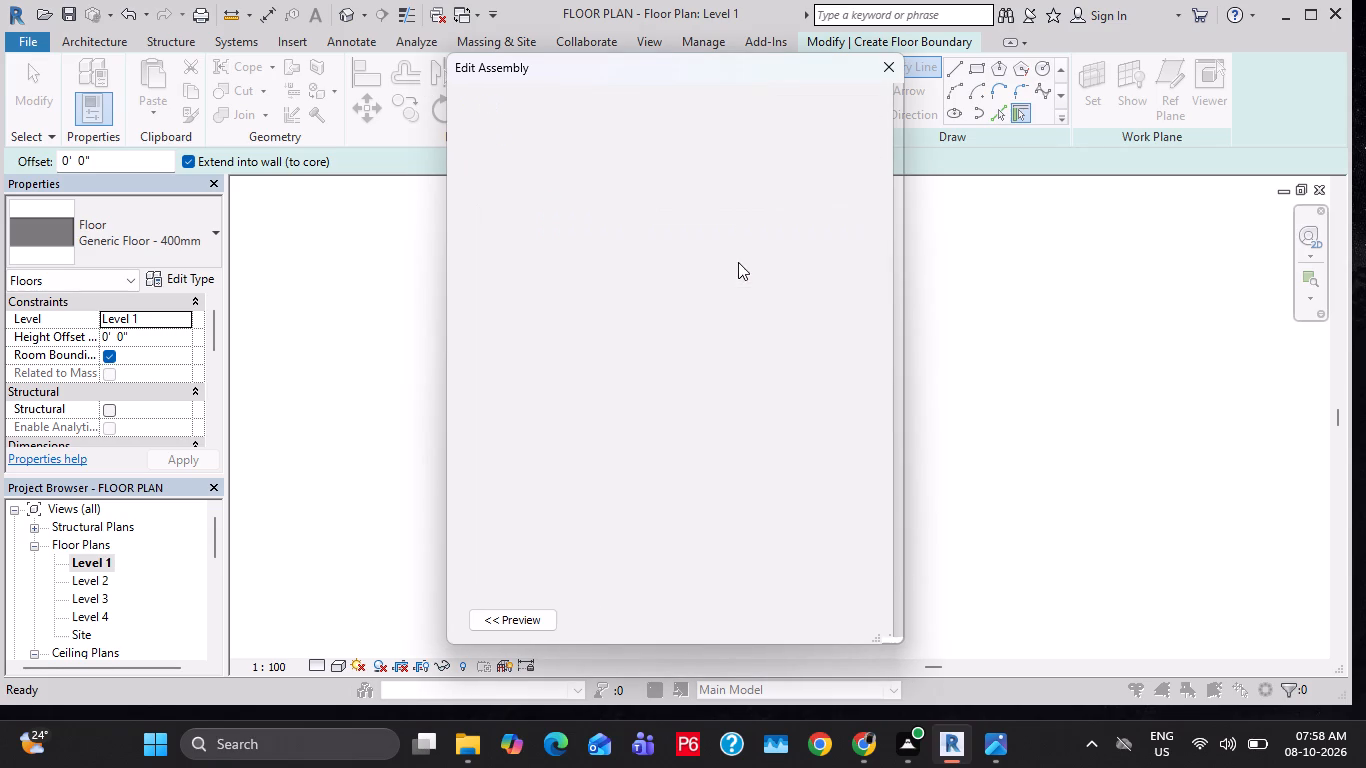
{"action": "double_click", "coordinate": [697, 309]}
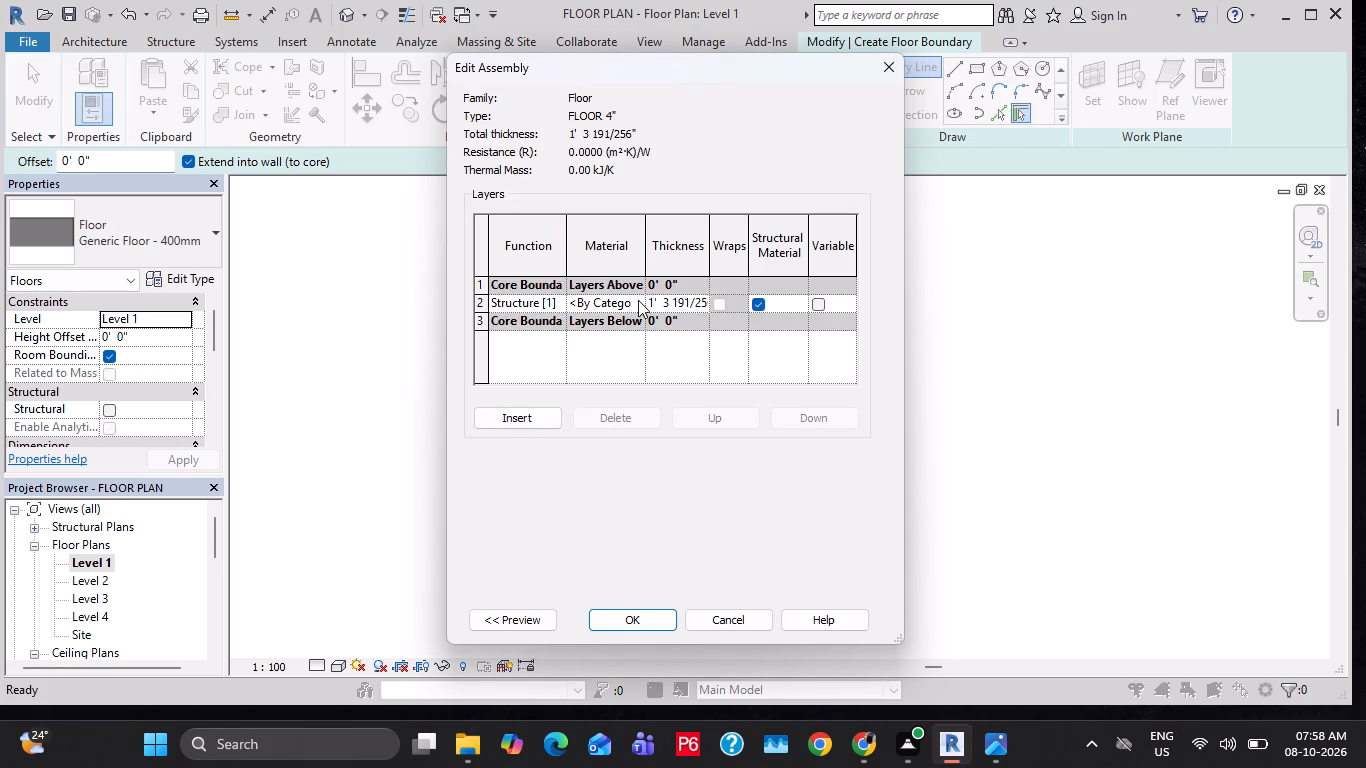
{"action": "left_click", "coordinate": [646, 304]}
{"action": "left_click", "coordinate": [653, 304]}
{"action": "left_click_drag", "start_coordinate": [649, 299], "coordinate": [716, 313]}
{"action": "type", "text": "4\""}
{"action": "key", "text": "Return"}
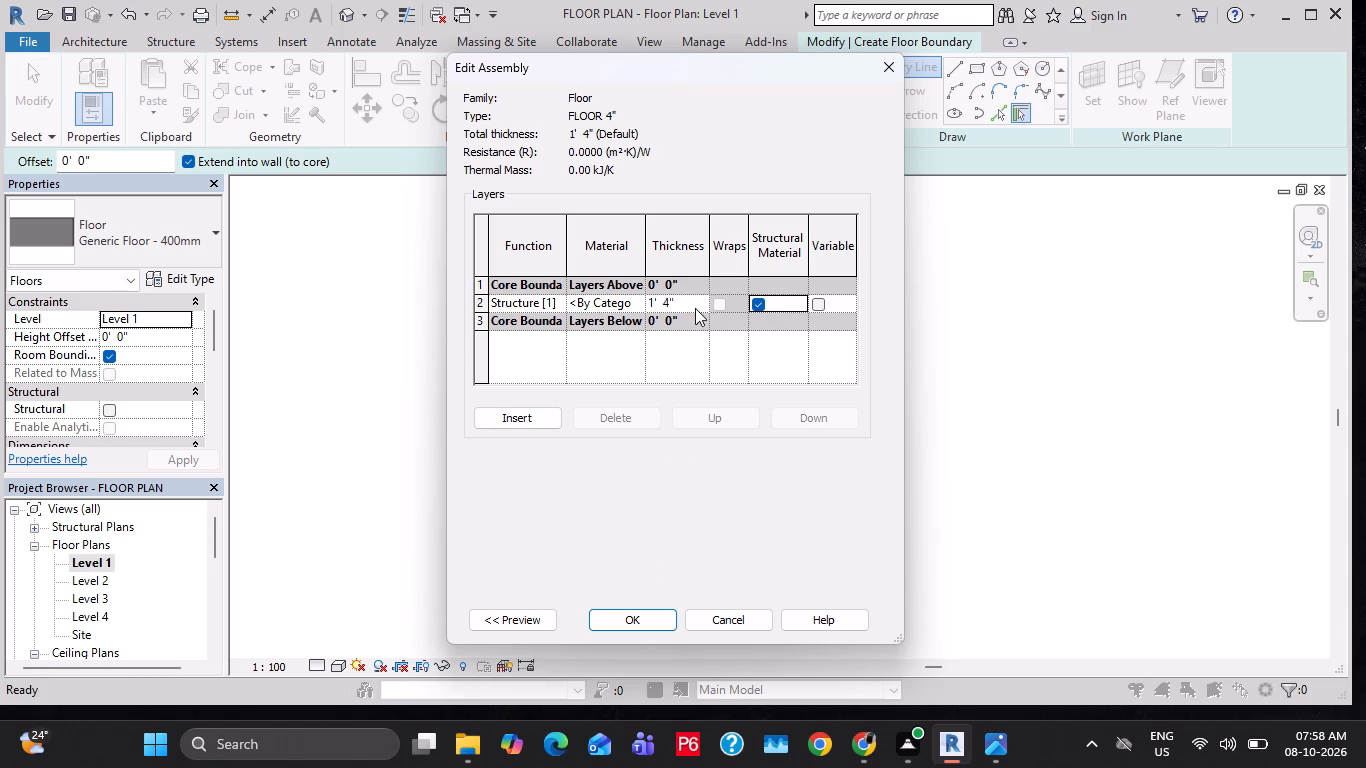
{"action": "left_click_drag", "start_coordinate": [695, 308], "coordinate": [533, 351]}
{"action": "type", "text": "4\""}
{"action": "key", "text": "Return"}
{"action": "left_click", "coordinate": [629, 621]}
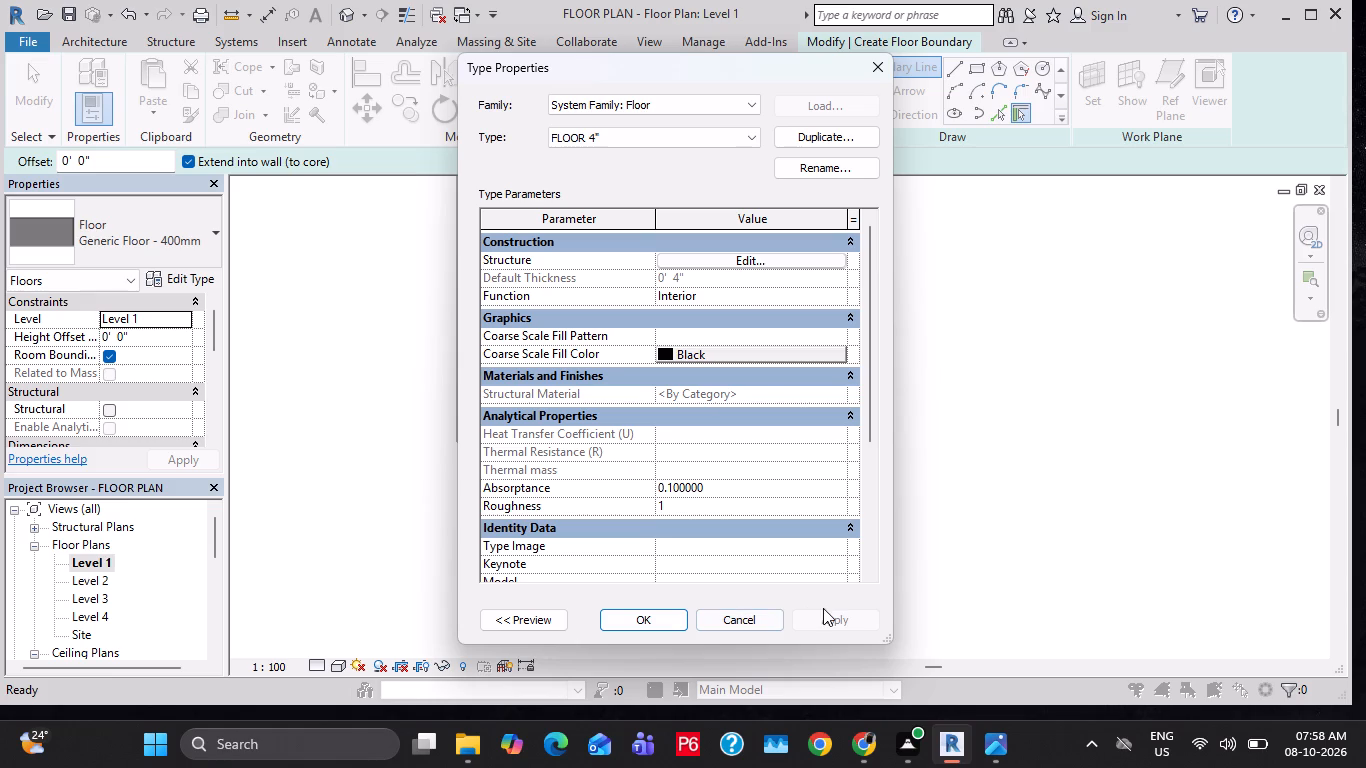
{"action": "double_click", "coordinate": [823, 619]}
{"action": "left_click", "coordinate": [645, 618]}
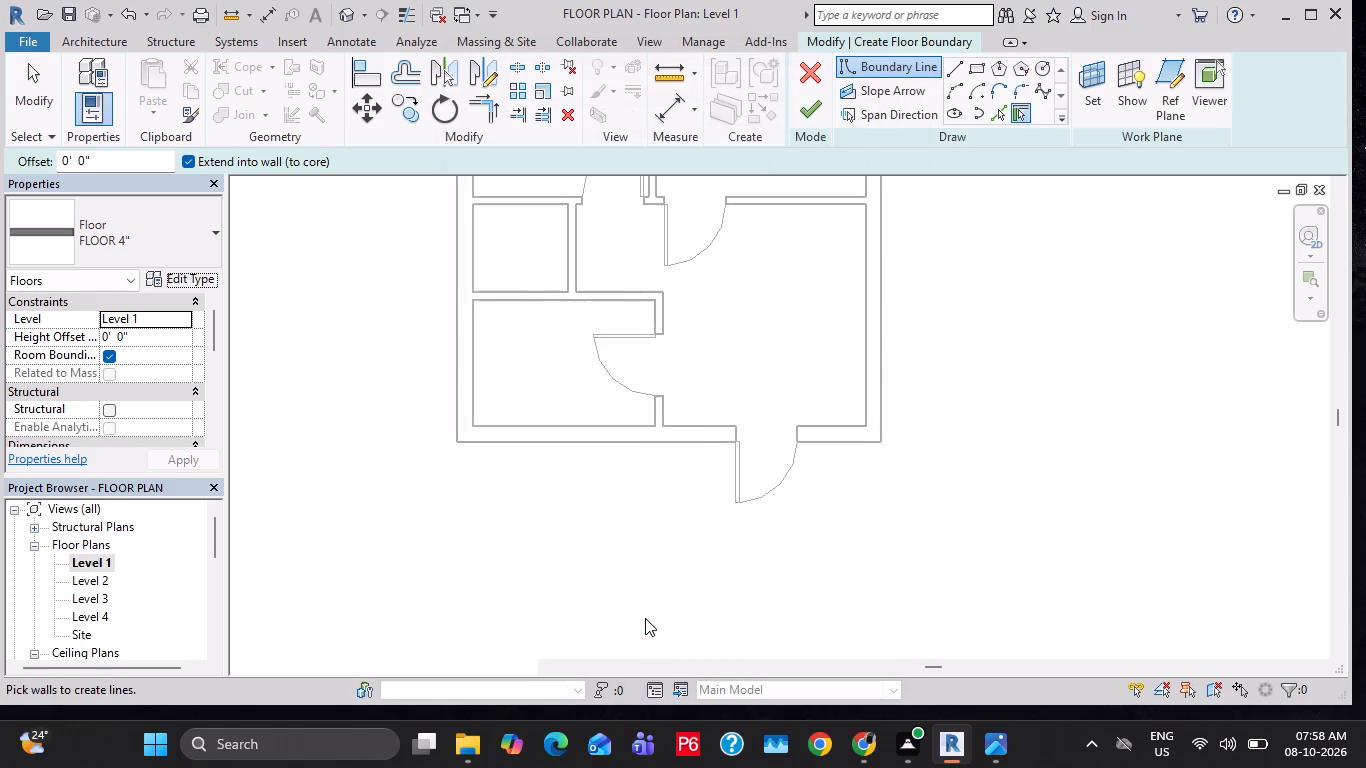
Create the Level 1 floor slab by picking the four outer walls as its boundary and finishing the sketch.
{"action": "middle_click_drag", "start_coordinate": [535, 452], "coordinate": [565, 555]}
{"action": "scroll", "coordinate": [561, 531], "scroll_direction": "down", "scroll_amount": 3}
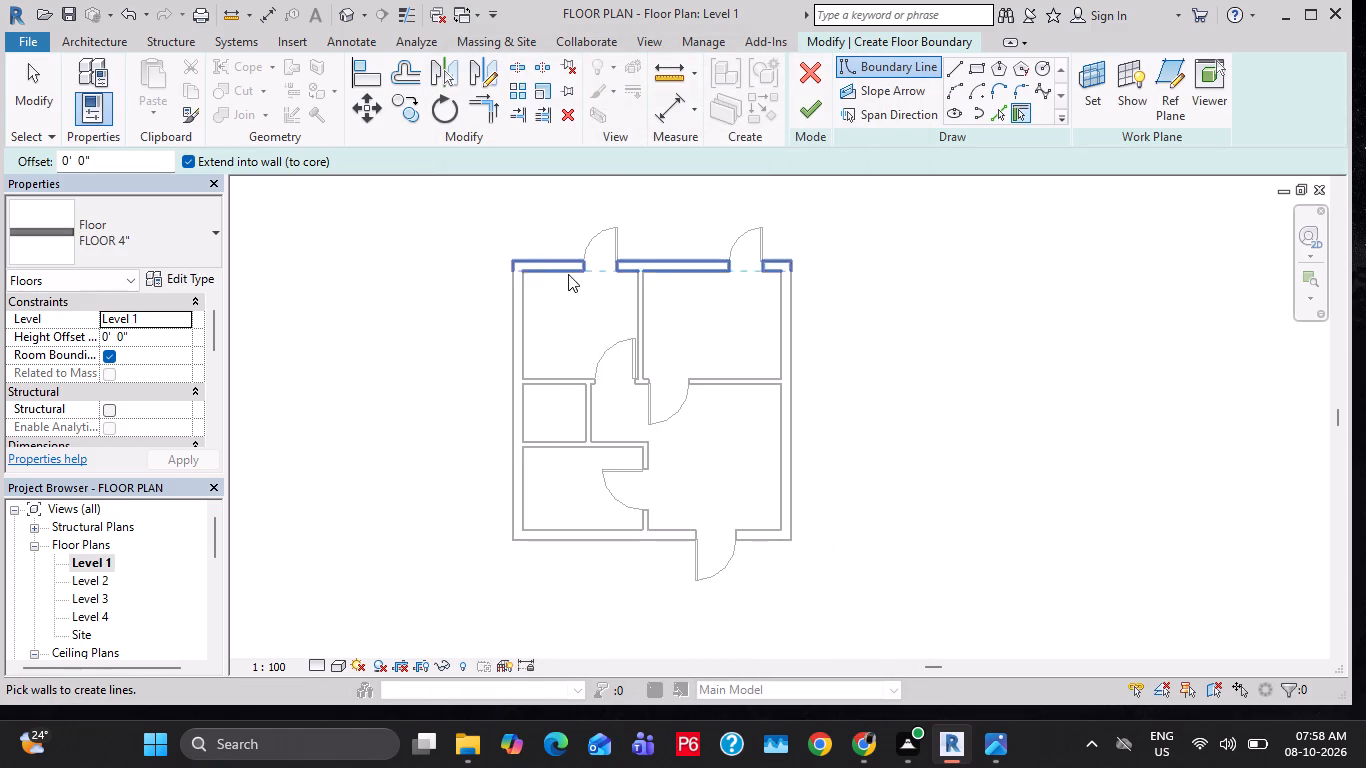
{"action": "scroll", "coordinate": [560, 268], "scroll_direction": "up", "scroll_amount": 2}
{"action": "left_click", "coordinate": [501, 257]}
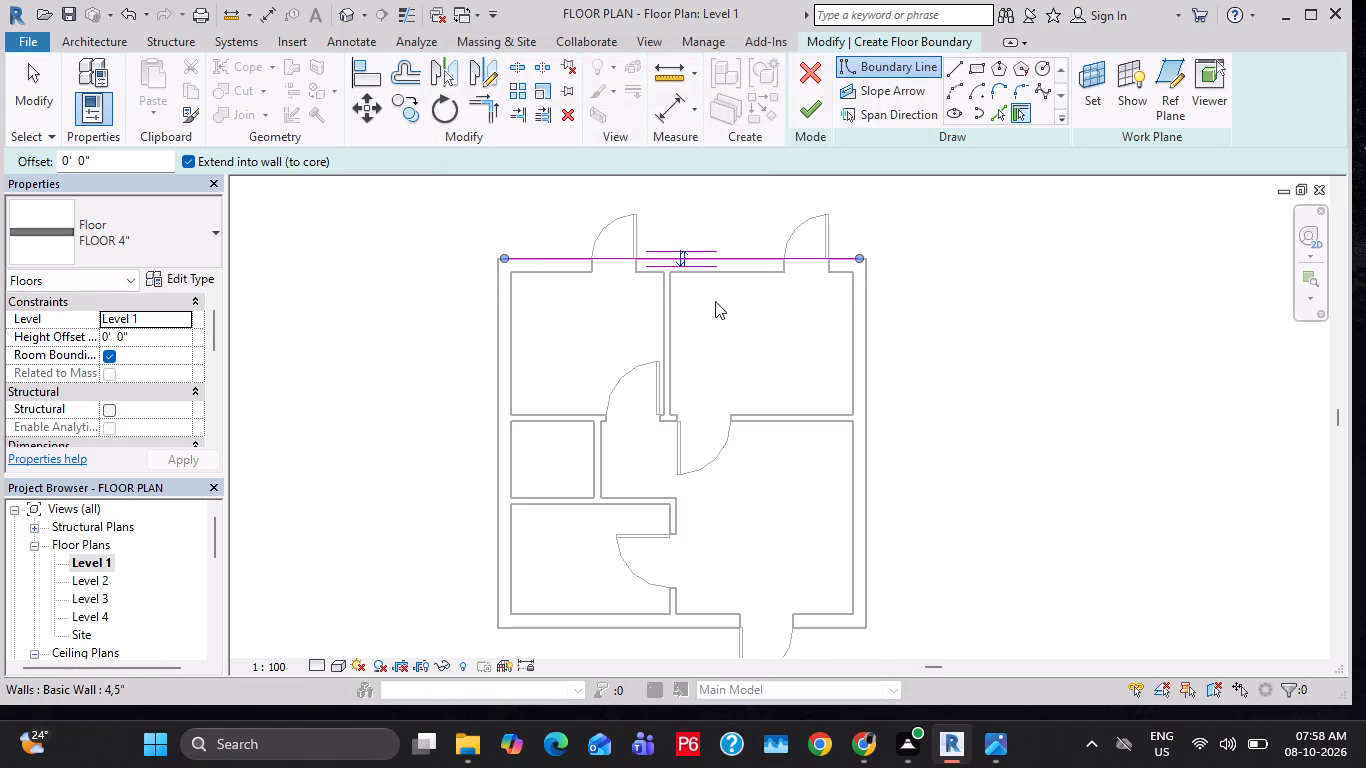
{"action": "middle_click_drag", "start_coordinate": [851, 498], "coordinate": [829, 408]}
{"action": "left_click", "coordinate": [845, 528]}
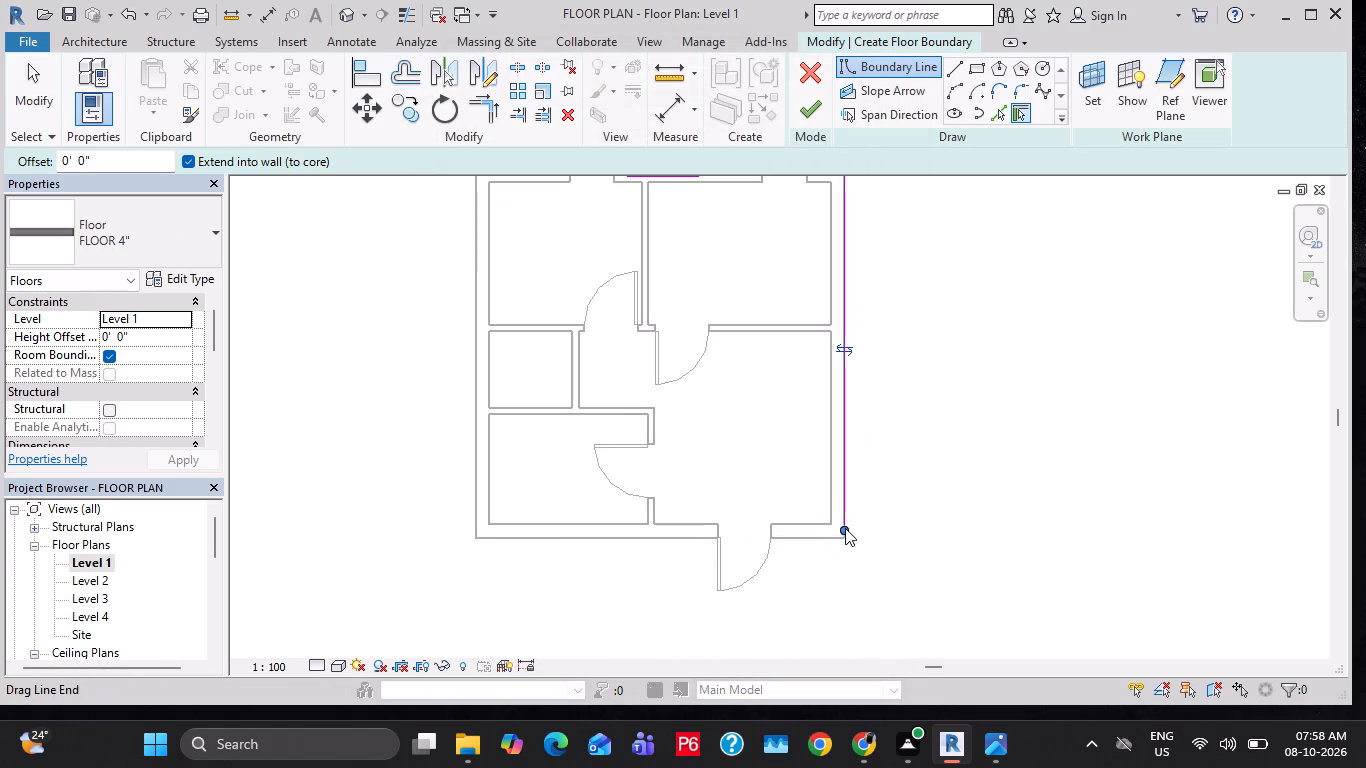
{"action": "left_click", "coordinate": [646, 540]}
{"action": "middle_click_drag", "start_coordinate": [506, 458], "coordinate": [546, 605]}
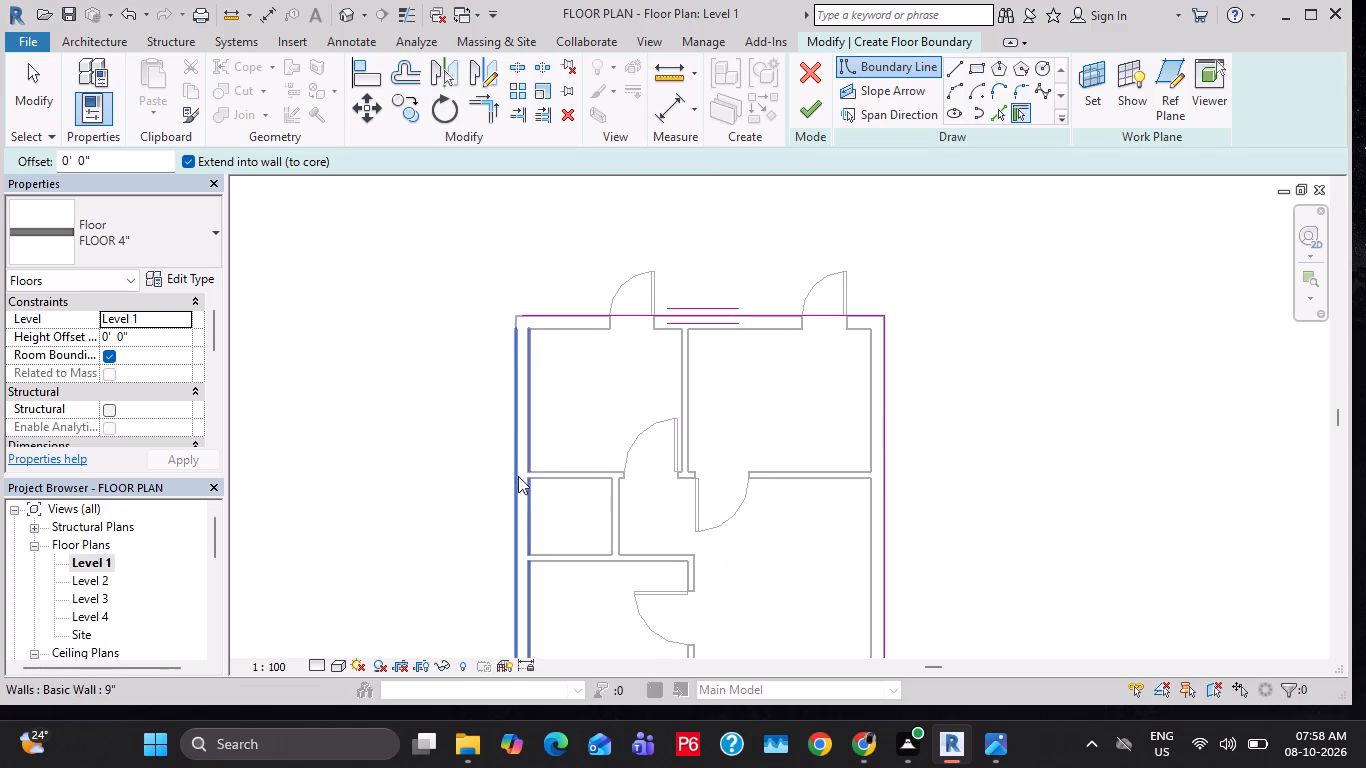
{"action": "left_click", "coordinate": [516, 470]}
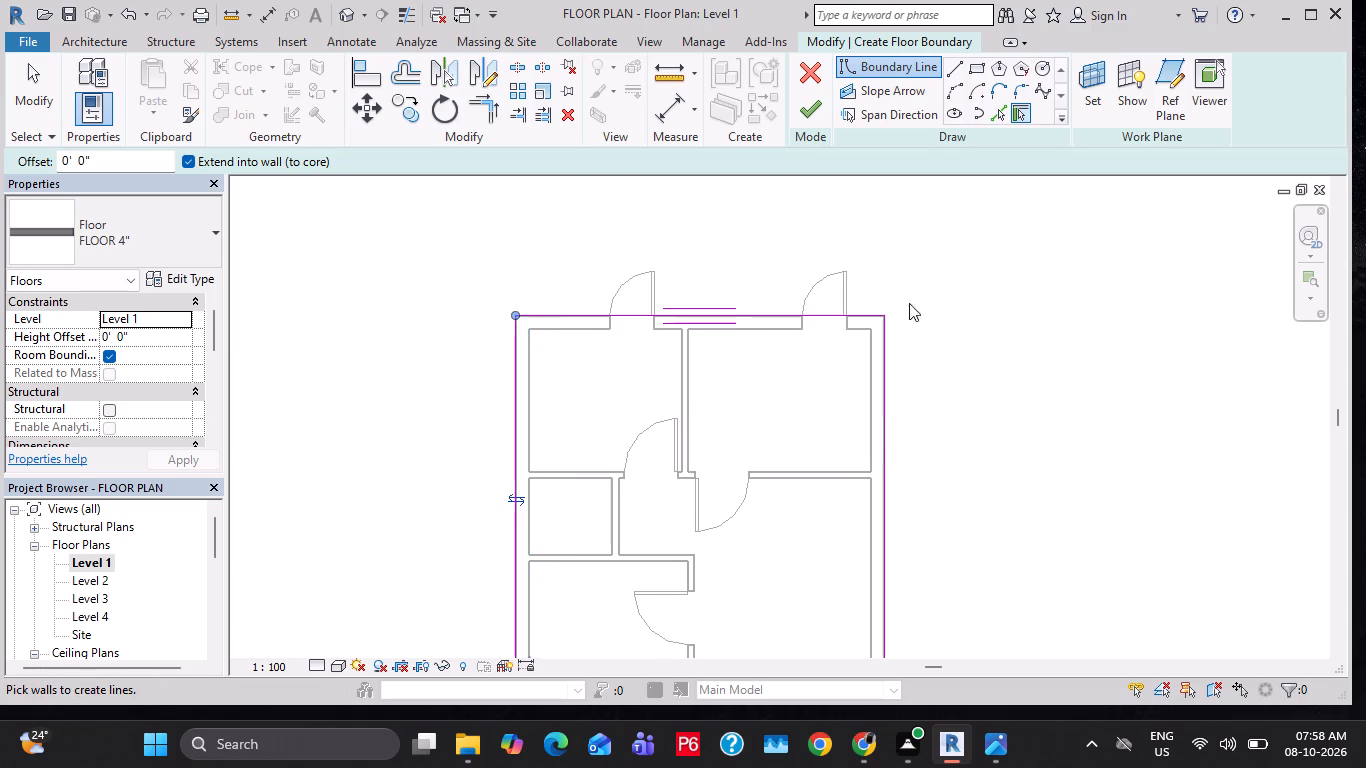
{"action": "left_click", "coordinate": [793, 114]}
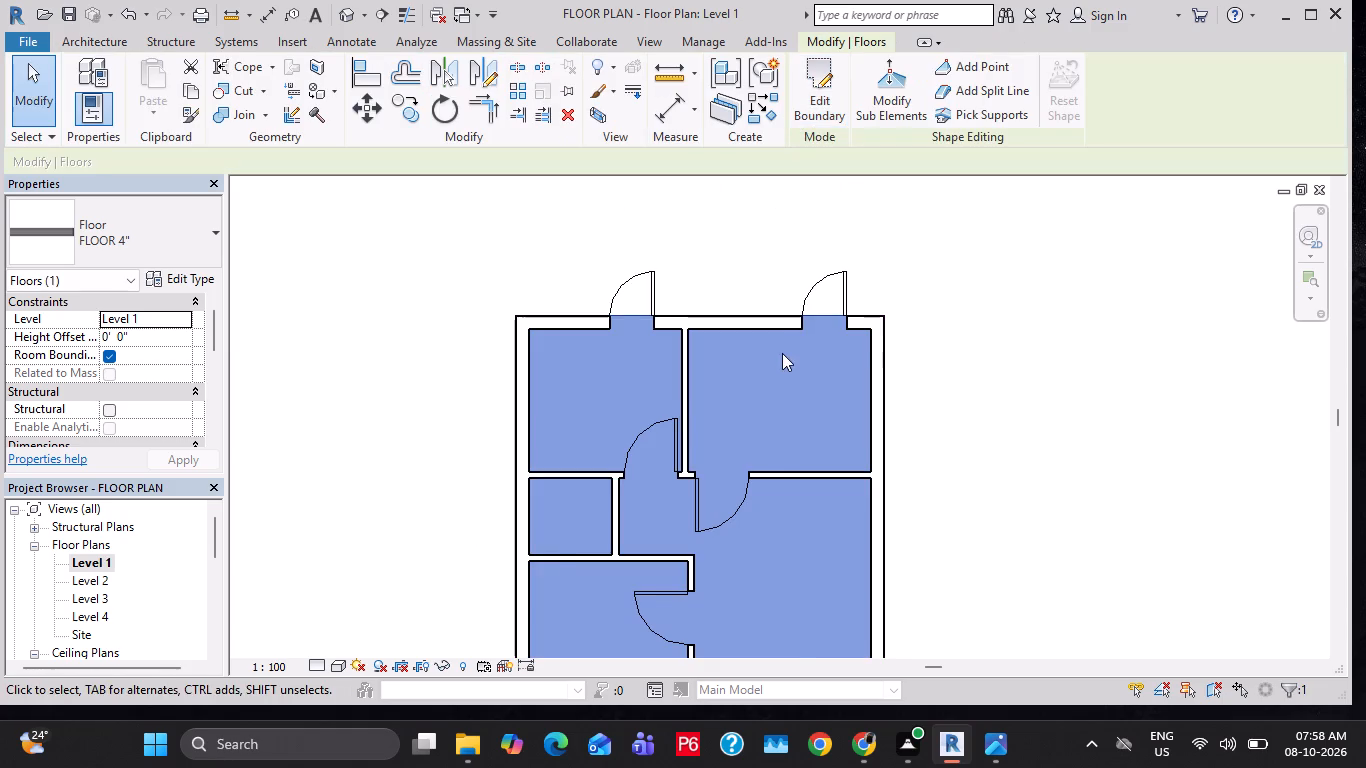
{"action": "scroll", "coordinate": [782, 356], "scroll_direction": "down", "scroll_amount": 1}
{"action": "left_click", "coordinate": [1026, 409]}
{"action": "key", "text": "Escape"}
{"action": "key", "text": "Escape"}
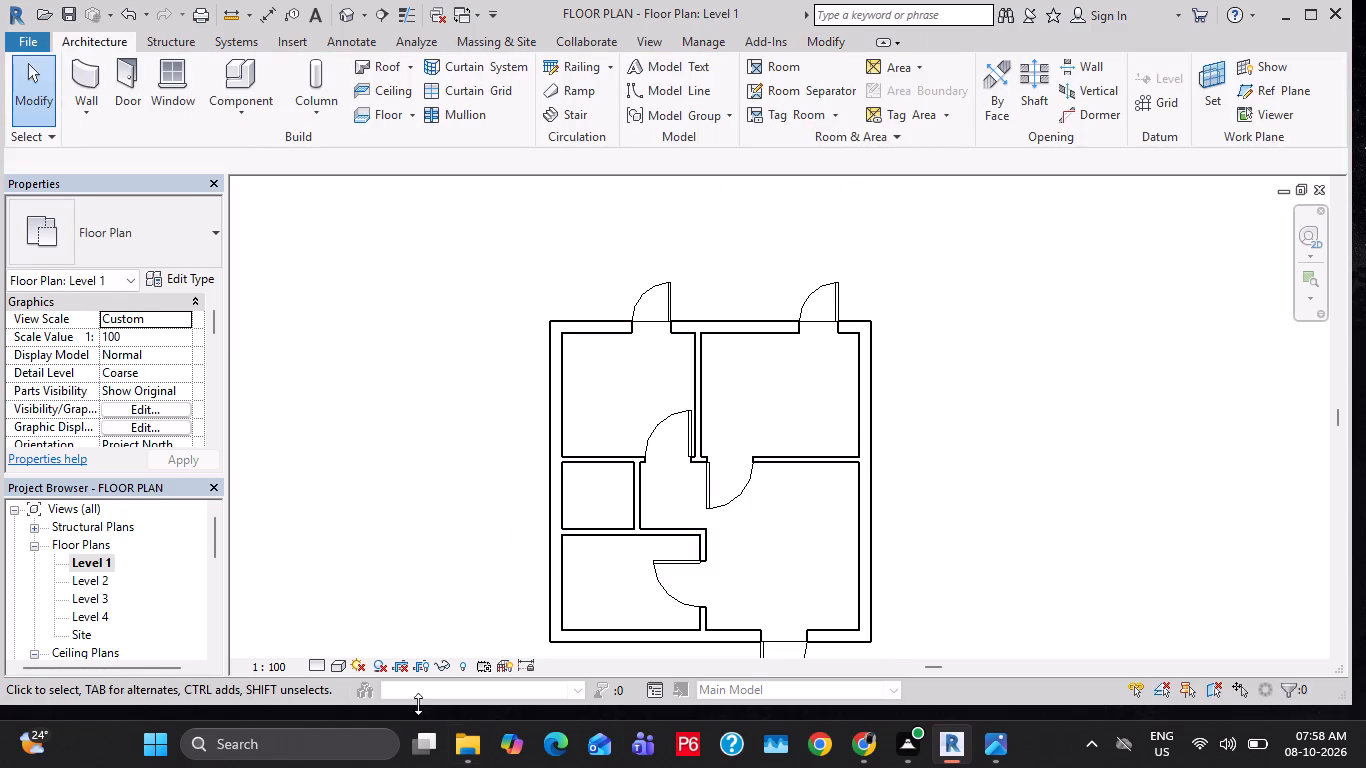
Examine the house and its new floor slab in the 3D view, from above and from underneath.
{"action": "left_click", "coordinate": [339, 661]}
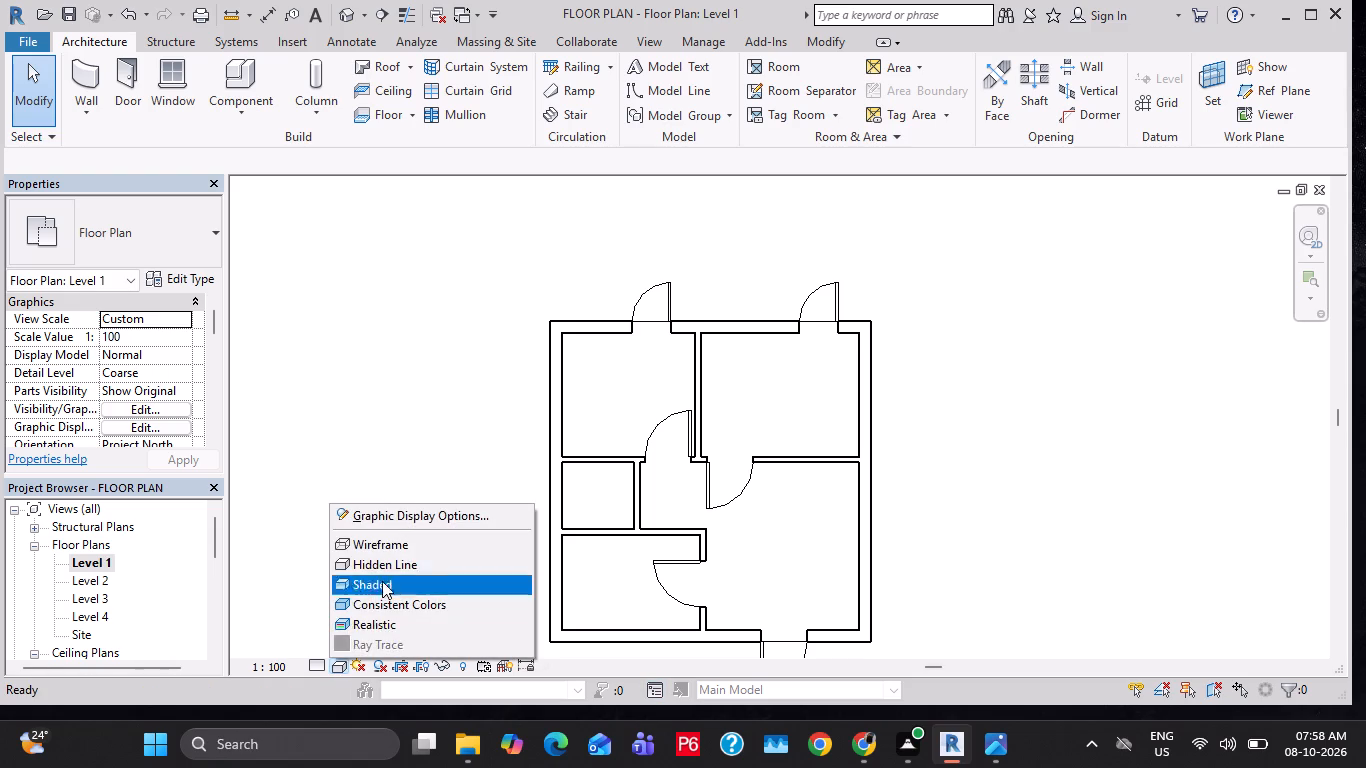
{"action": "left_click", "coordinate": [404, 324]}
{"action": "left_click", "coordinate": [337, 16]}
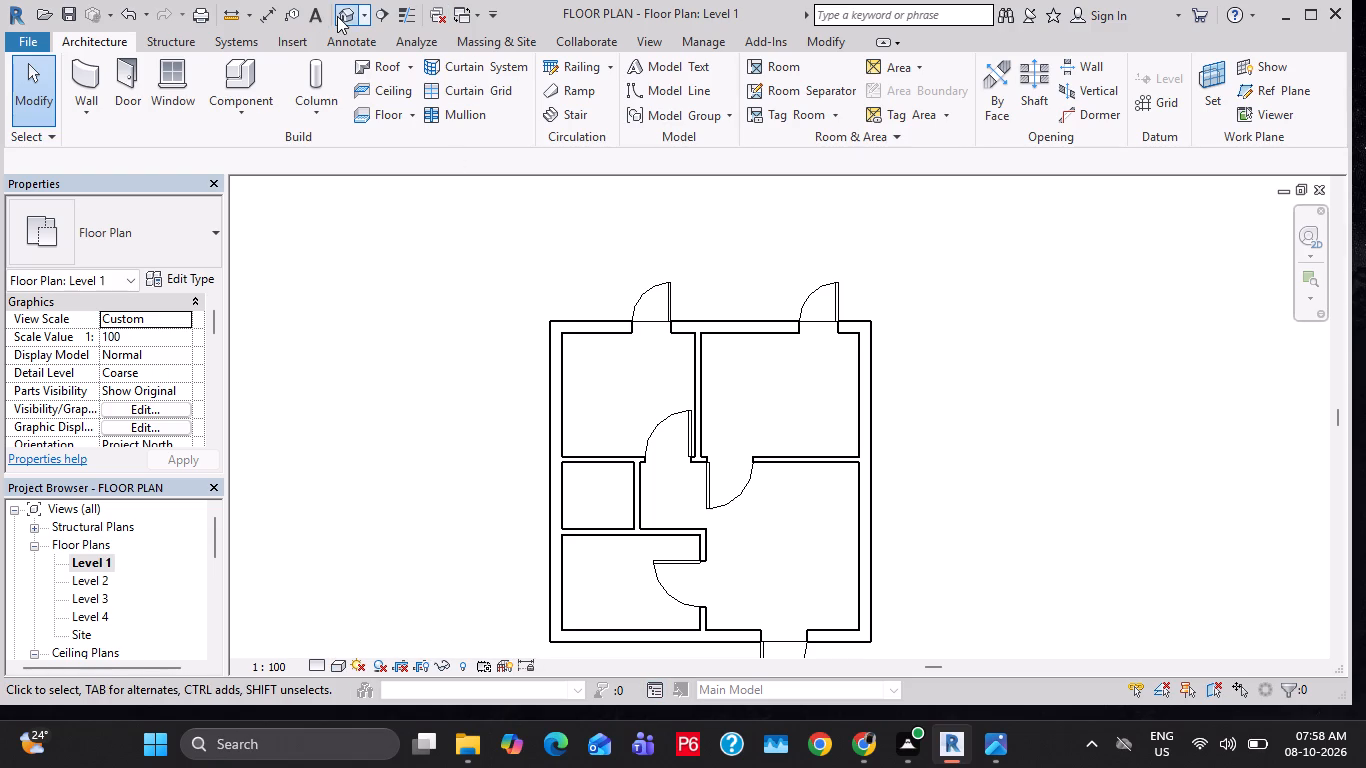
{"action": "middle_click_drag", "start_coordinate": [731, 600], "coordinate": [717, 587]}
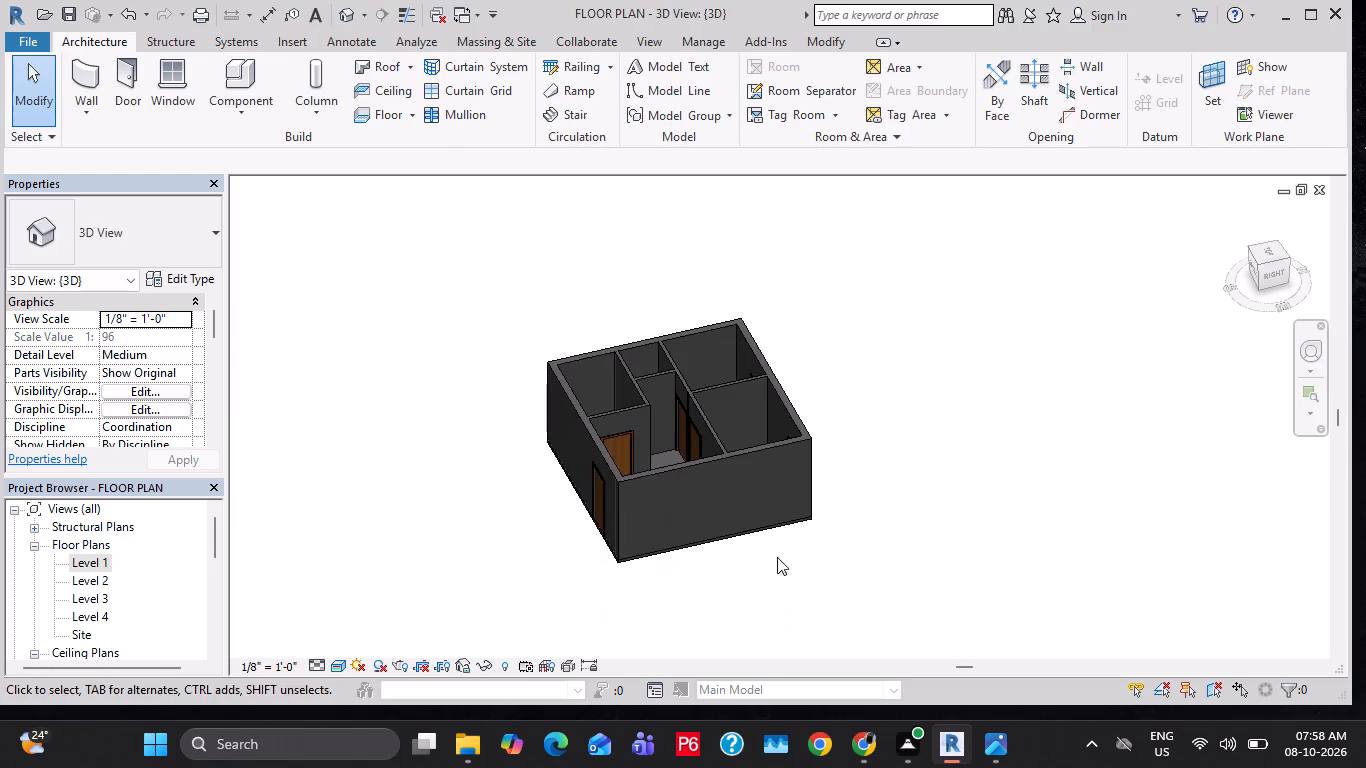
{"action": "middle_click_drag", "start_coordinate": [876, 528], "coordinate": [888, 504]}
{"action": "middle_click_drag", "start_coordinate": [884, 503], "coordinate": [836, 570], "text": "ctrl"}
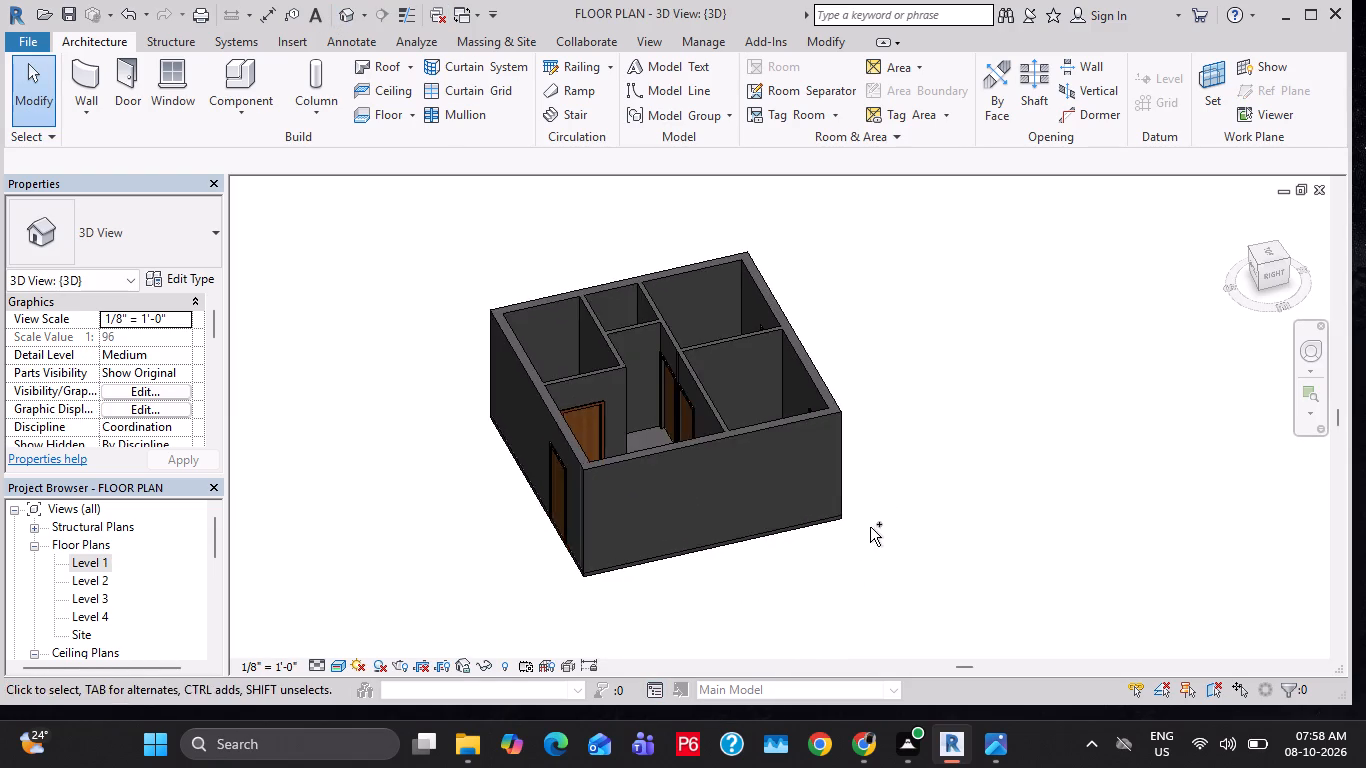
{"action": "middle_click_drag", "start_coordinate": [870, 527], "coordinate": [845, 552], "text": "ctrl"}
{"action": "middle_click_drag", "start_coordinate": [799, 485], "coordinate": [813, 471]}
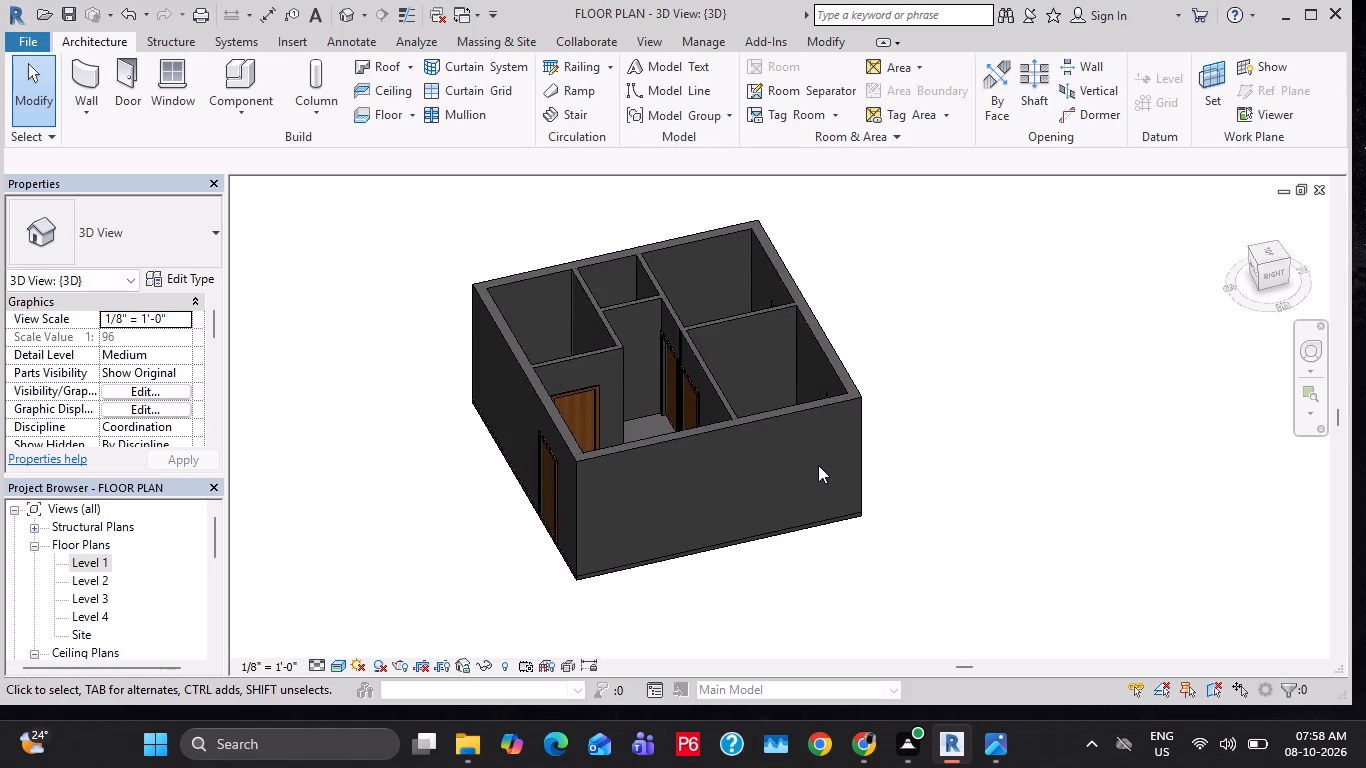
{"action": "middle_click_drag", "start_coordinate": [818, 464], "coordinate": [801, 491], "text": "ctrl"}
{"action": "middle_click_drag", "start_coordinate": [829, 473], "coordinate": [707, 640], "text": "shift"}
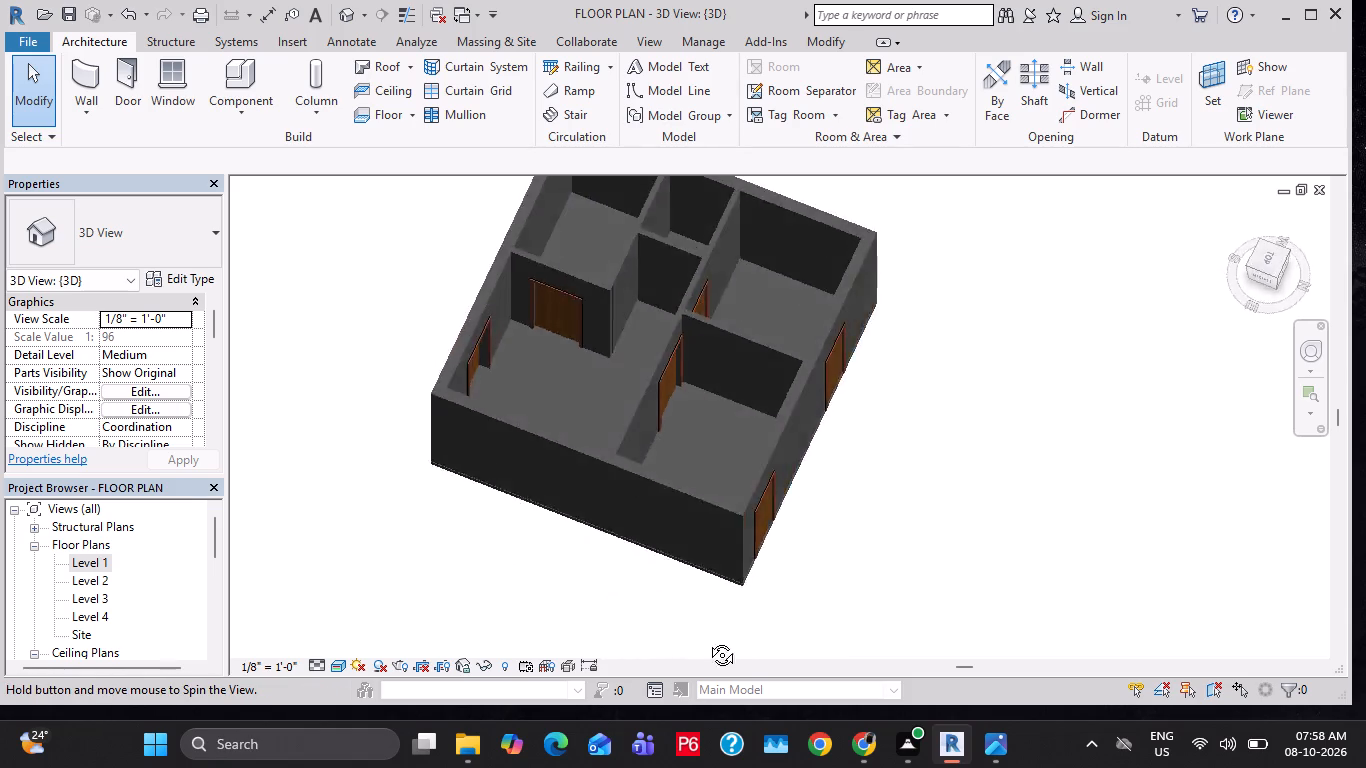
{"action": "middle_click_drag", "start_coordinate": [707, 640], "coordinate": [693, 129], "text": "shift"}
{"action": "scroll", "coordinate": [627, 474], "scroll_direction": "up", "scroll_amount": 8, "text": "shift"}
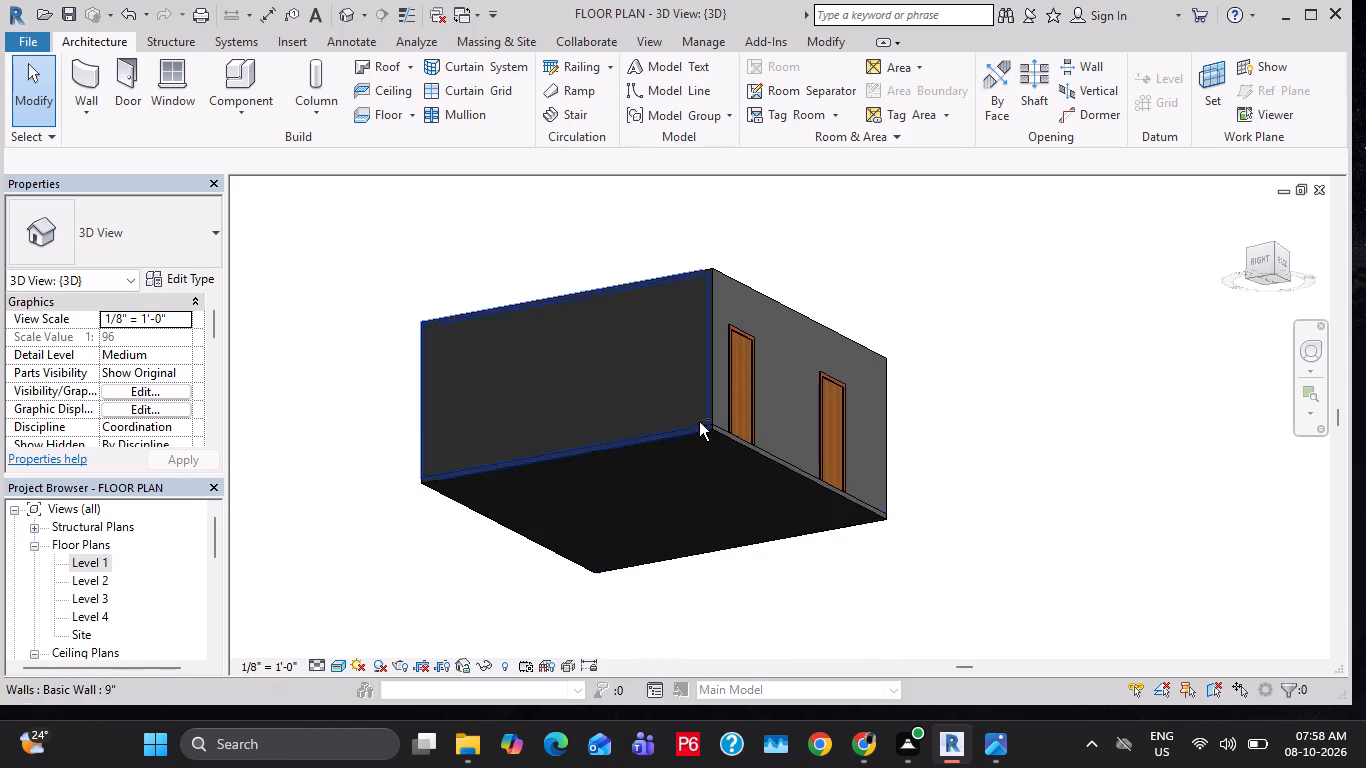
{"action": "middle_click_drag", "start_coordinate": [699, 422], "coordinate": [572, 537], "text": "shift"}
{"action": "scroll", "coordinate": [679, 441], "scroll_direction": "up", "scroll_amount": 1}
{"action": "scroll", "coordinate": [679, 444], "scroll_direction": "down", "scroll_amount": 3}
{"action": "middle_click_drag", "start_coordinate": [682, 438], "coordinate": [714, 516]}
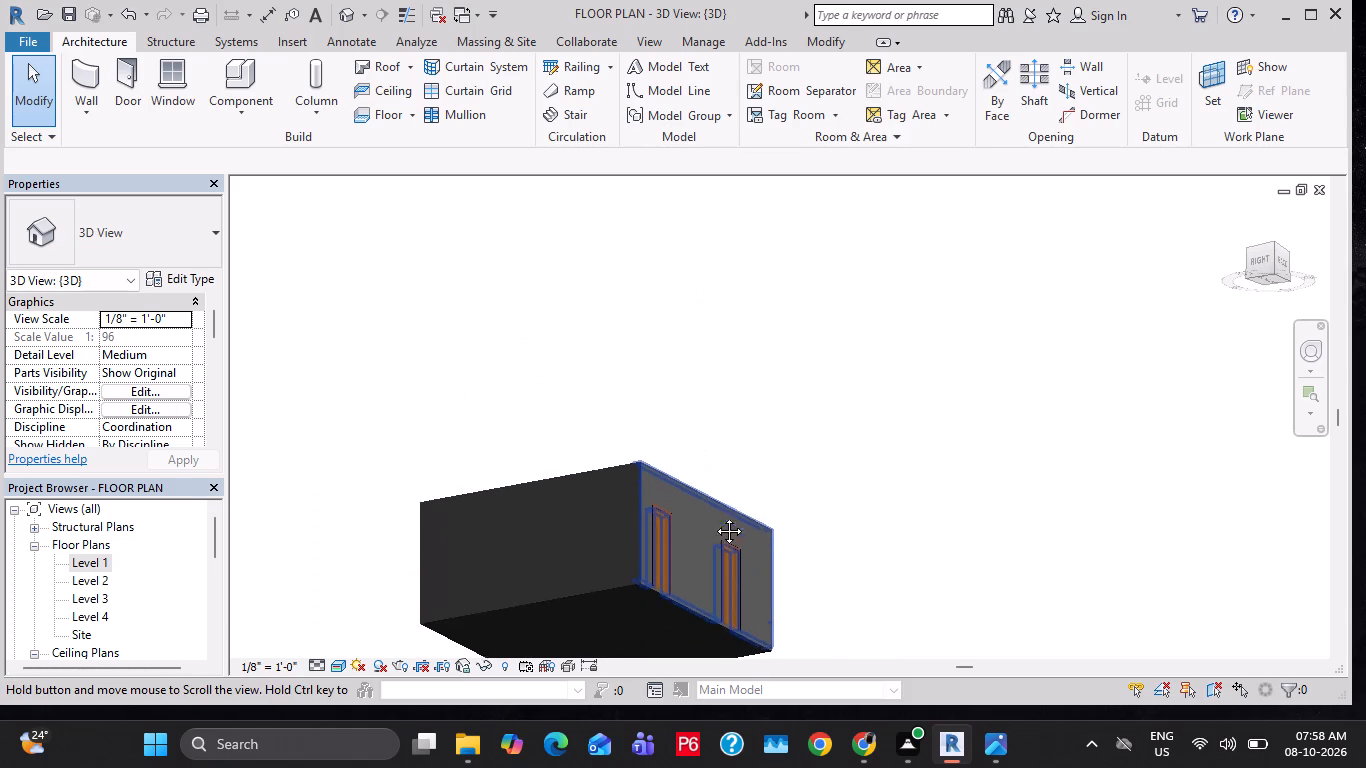
{"action": "middle_click_drag", "start_coordinate": [714, 516], "coordinate": [771, 438]}
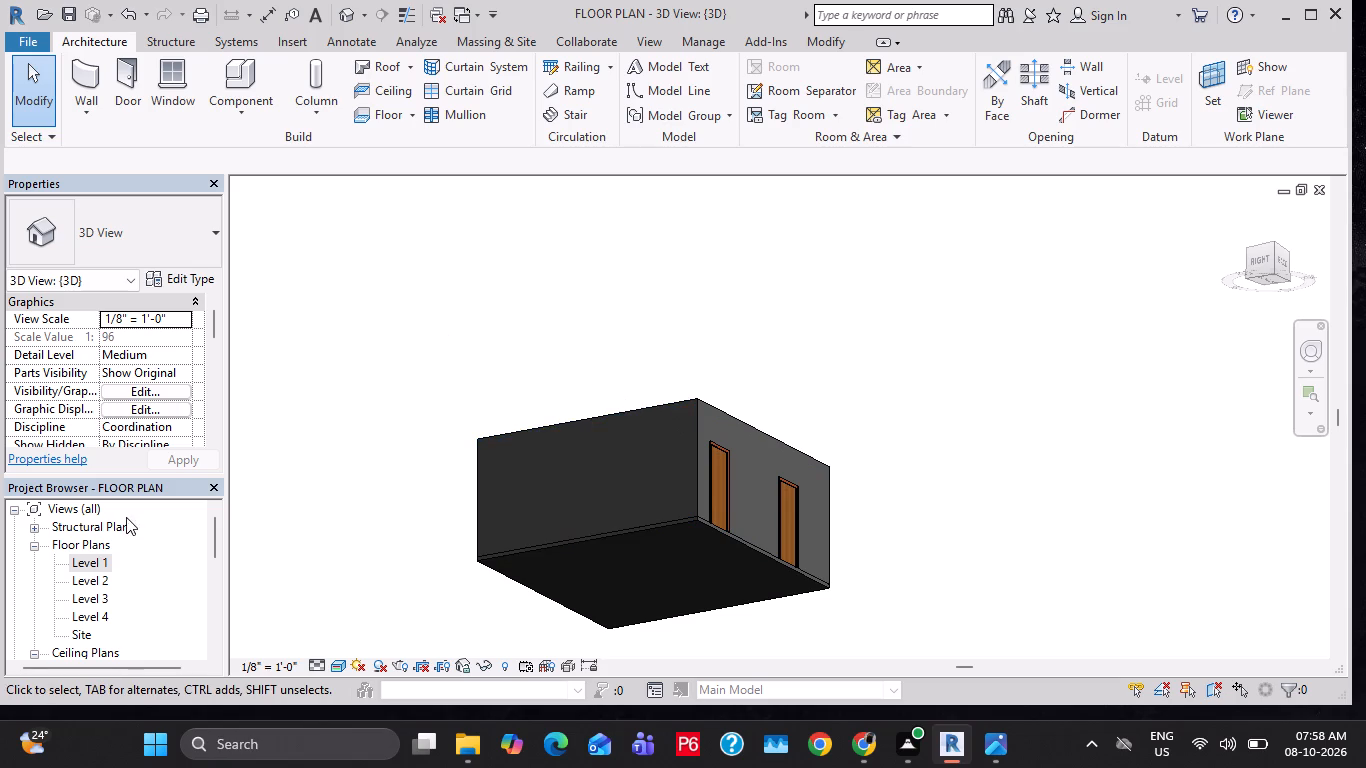
Open the Level 1 floor plan and frame the whole house.
{"action": "double_click", "coordinate": [90, 552]}
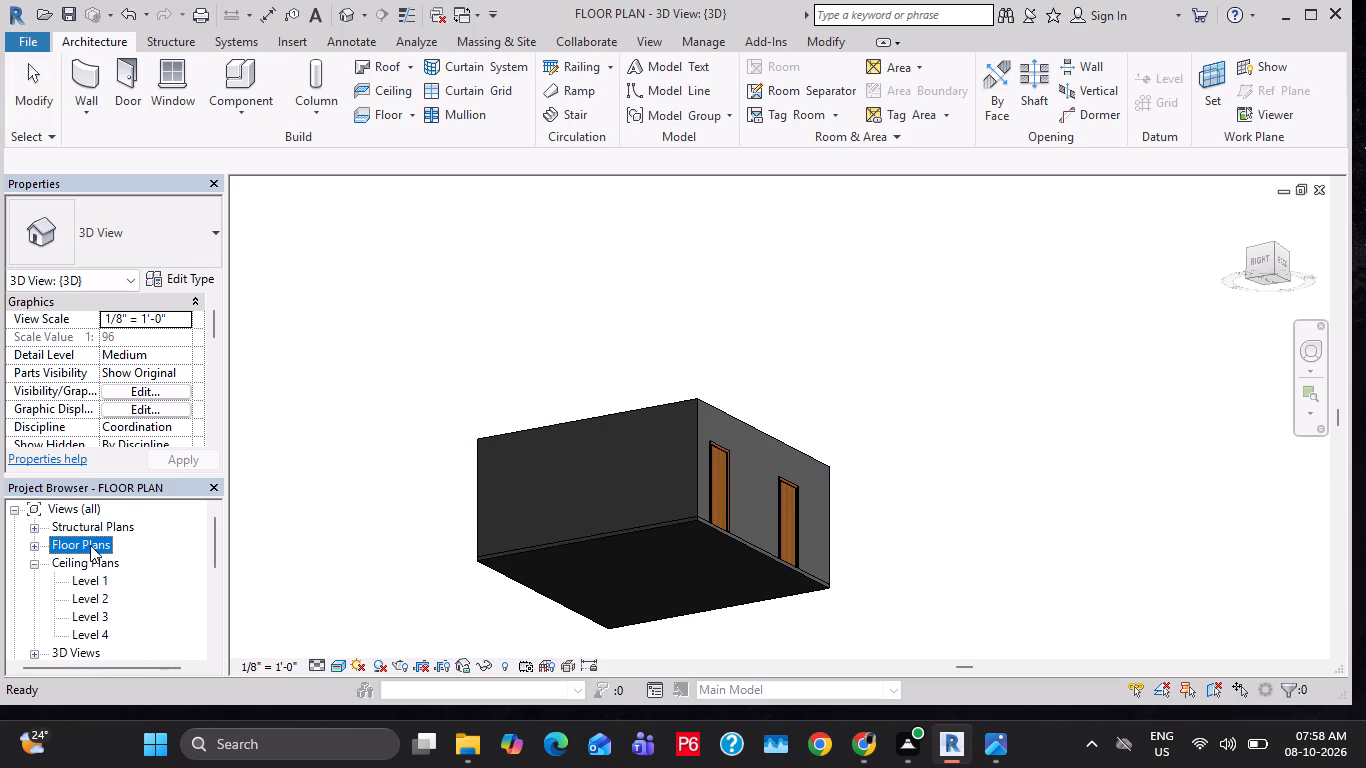
{"action": "left_click", "coordinate": [39, 545]}
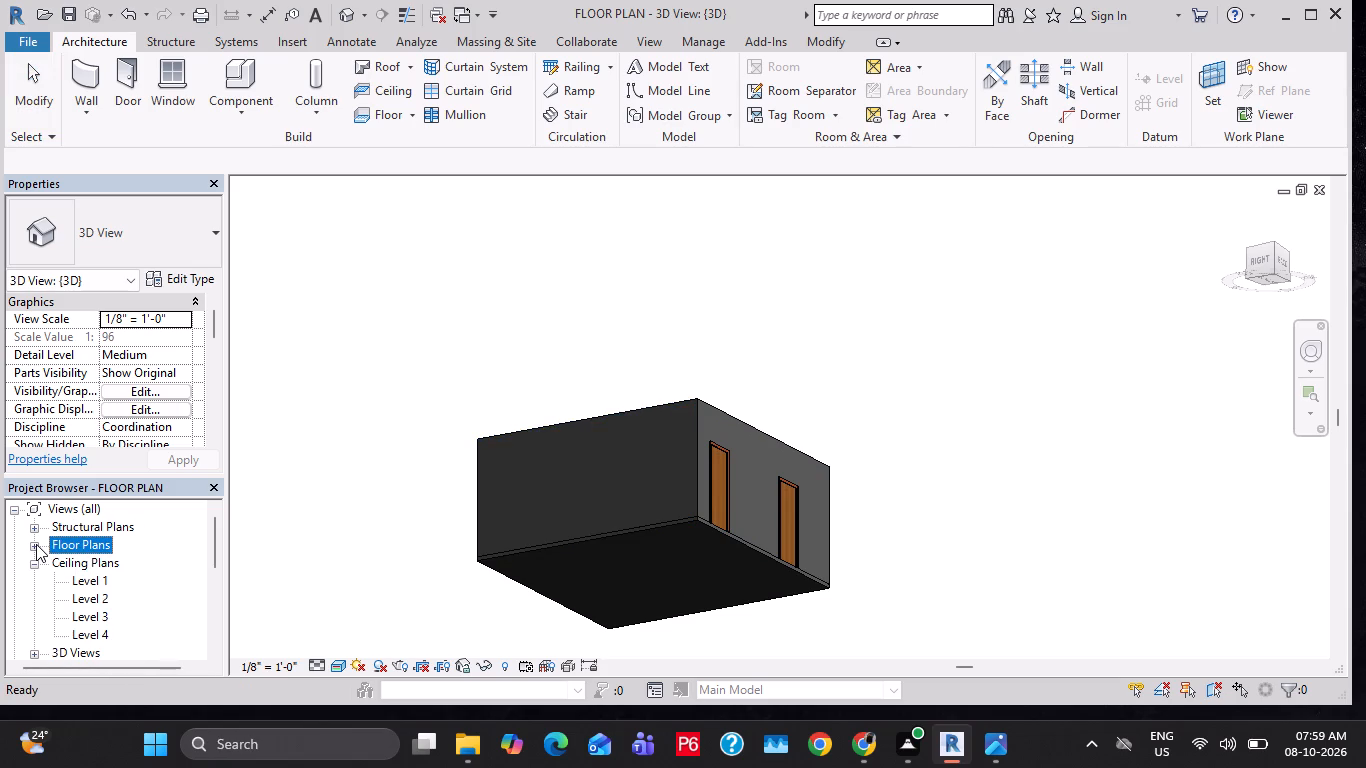
{"action": "left_click", "coordinate": [35, 544]}
{"action": "double_click", "coordinate": [71, 566]}
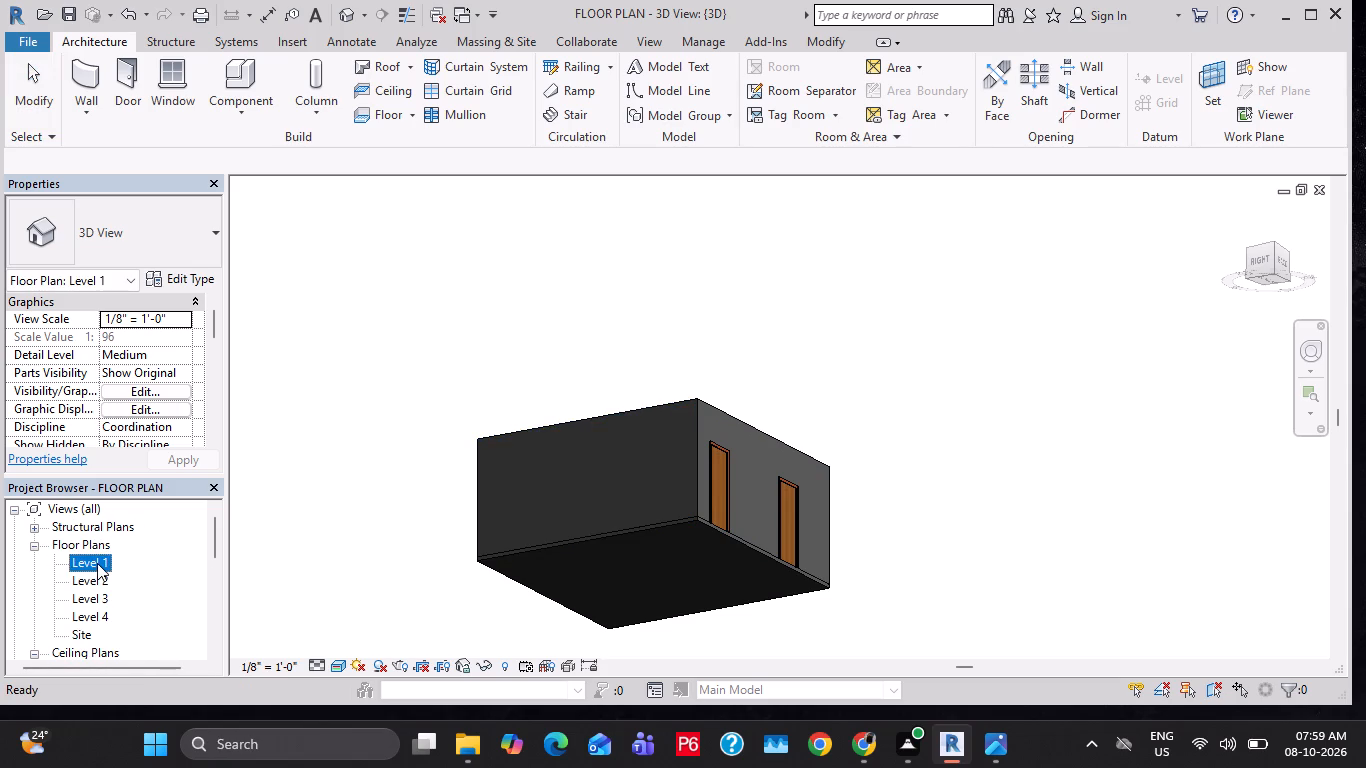
{"action": "double_click", "coordinate": [95, 563]}
{"action": "middle_click_drag", "start_coordinate": [747, 587], "coordinate": [713, 524]}
{"action": "middle_click_drag", "start_coordinate": [713, 524], "coordinate": [714, 559]}
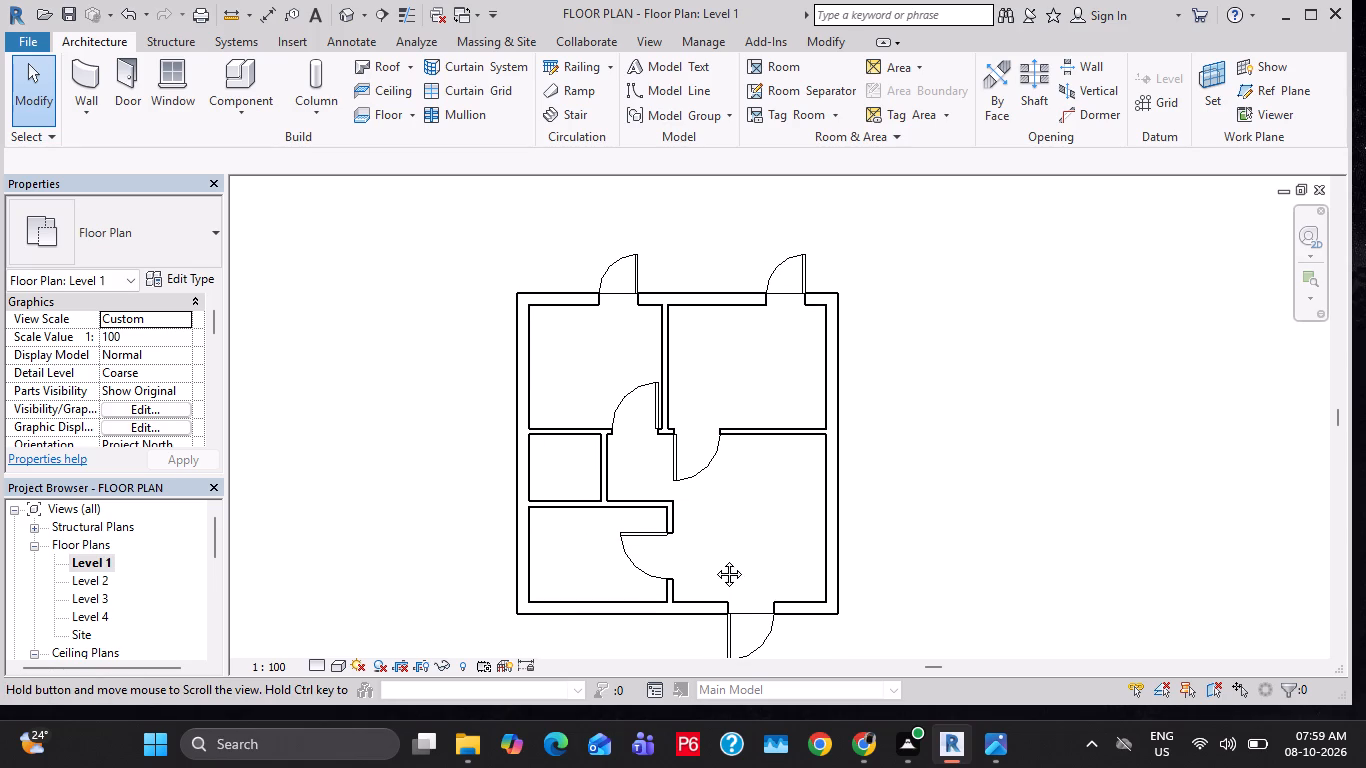
{"action": "middle_click_drag", "start_coordinate": [714, 559], "coordinate": [717, 560]}
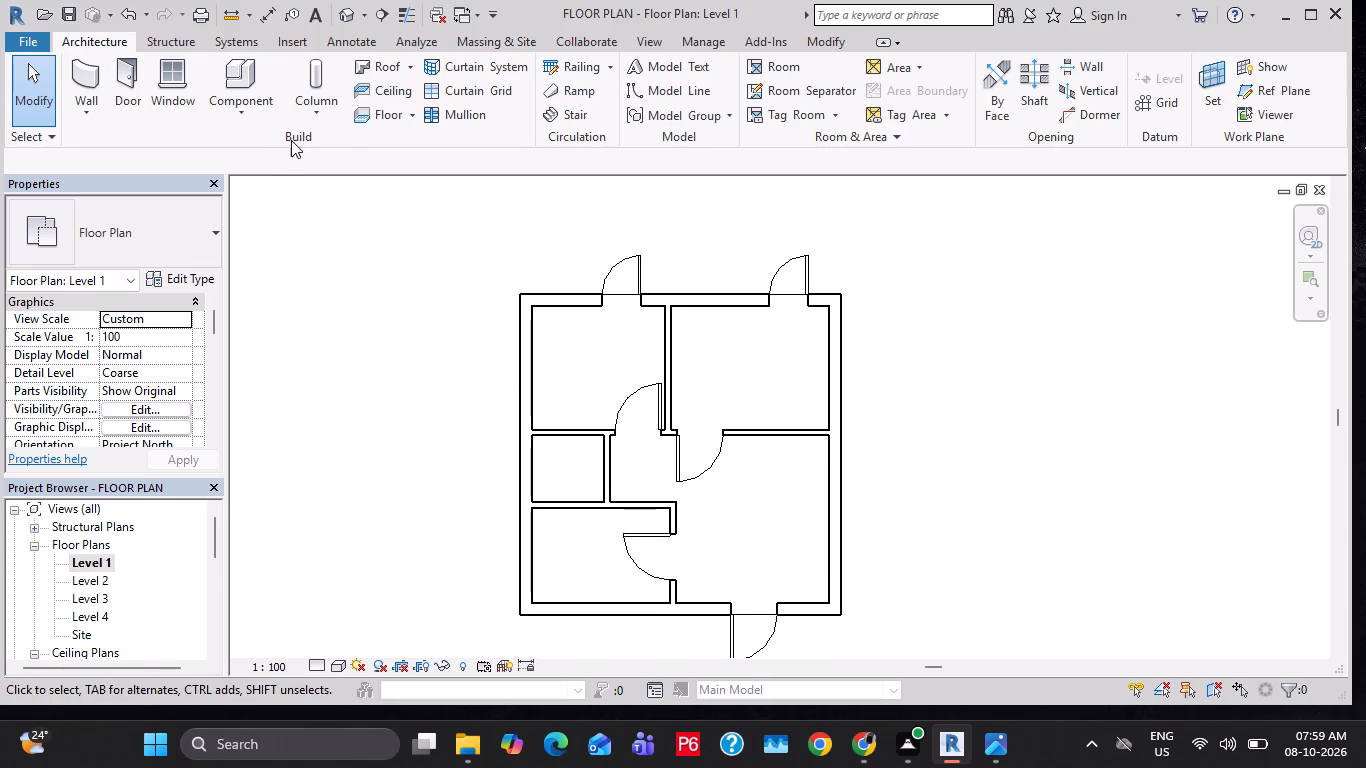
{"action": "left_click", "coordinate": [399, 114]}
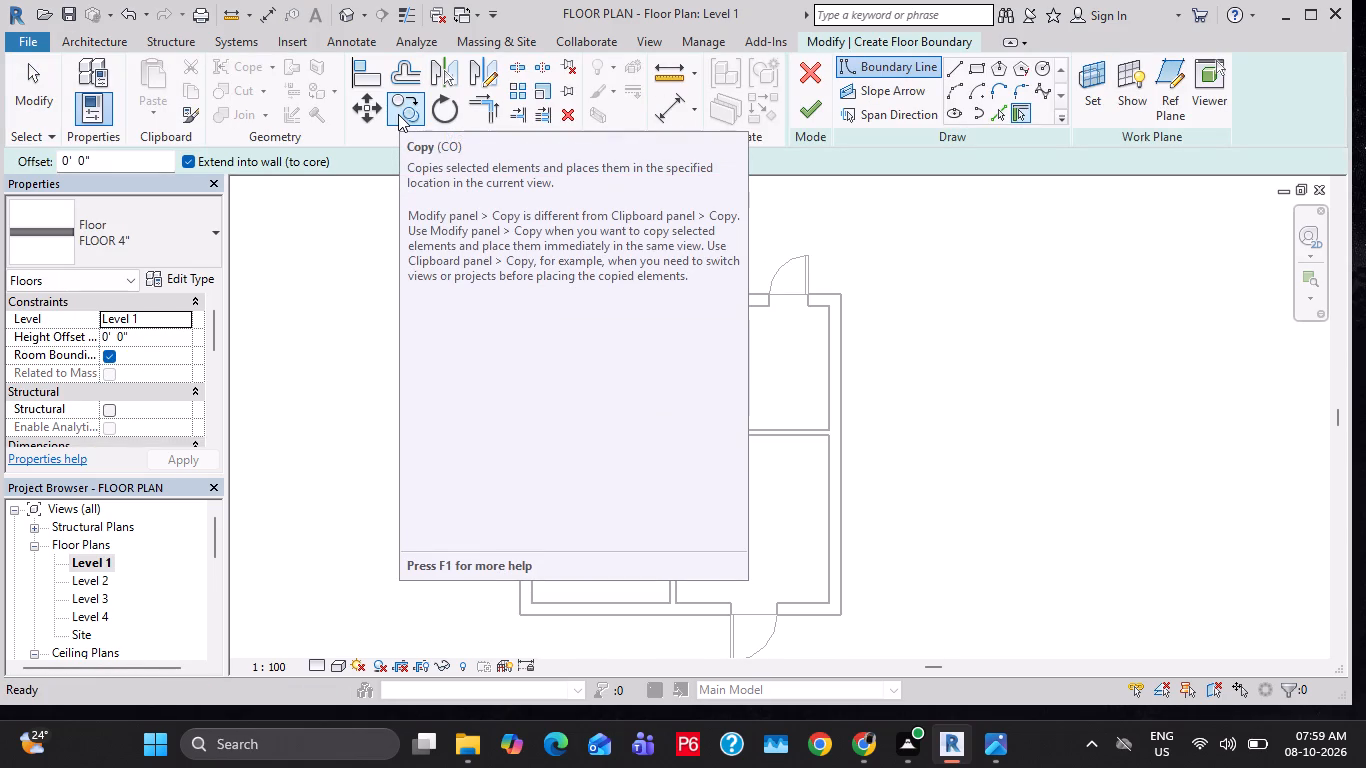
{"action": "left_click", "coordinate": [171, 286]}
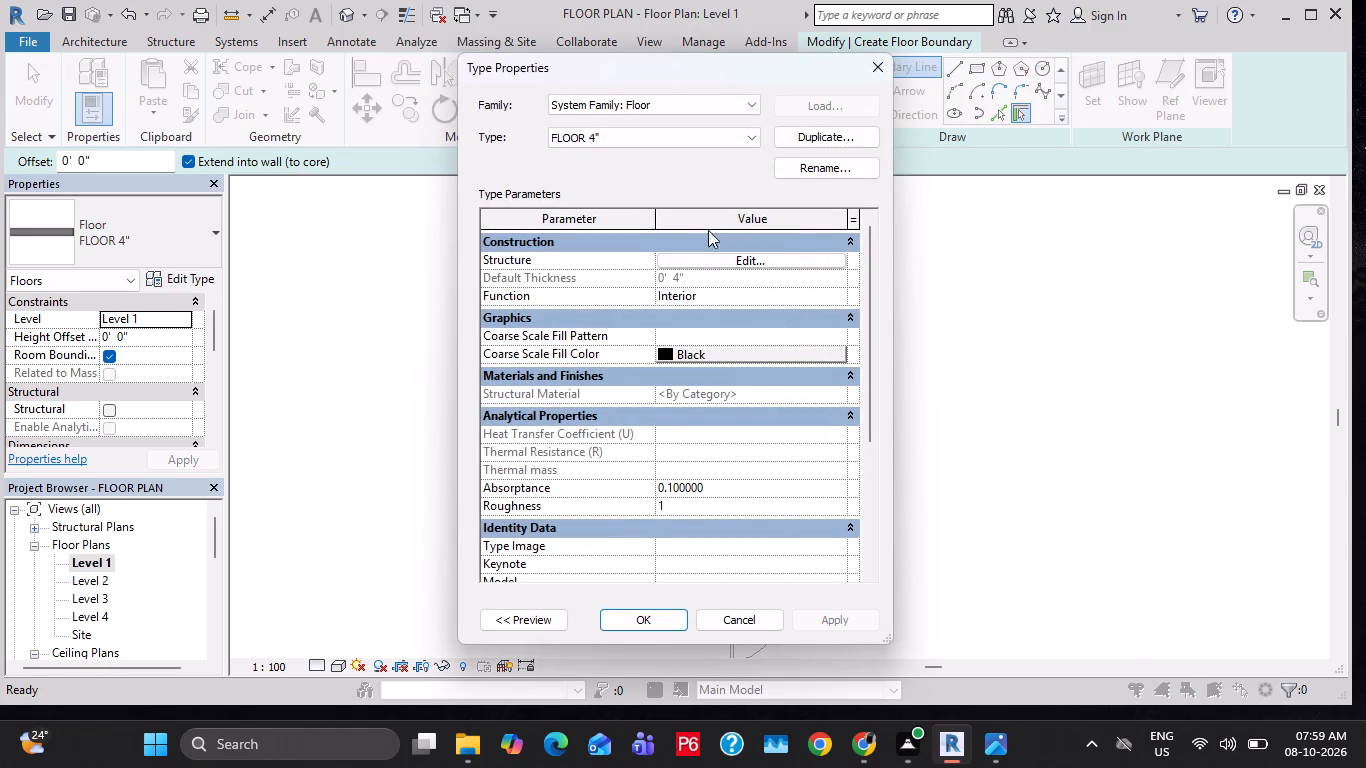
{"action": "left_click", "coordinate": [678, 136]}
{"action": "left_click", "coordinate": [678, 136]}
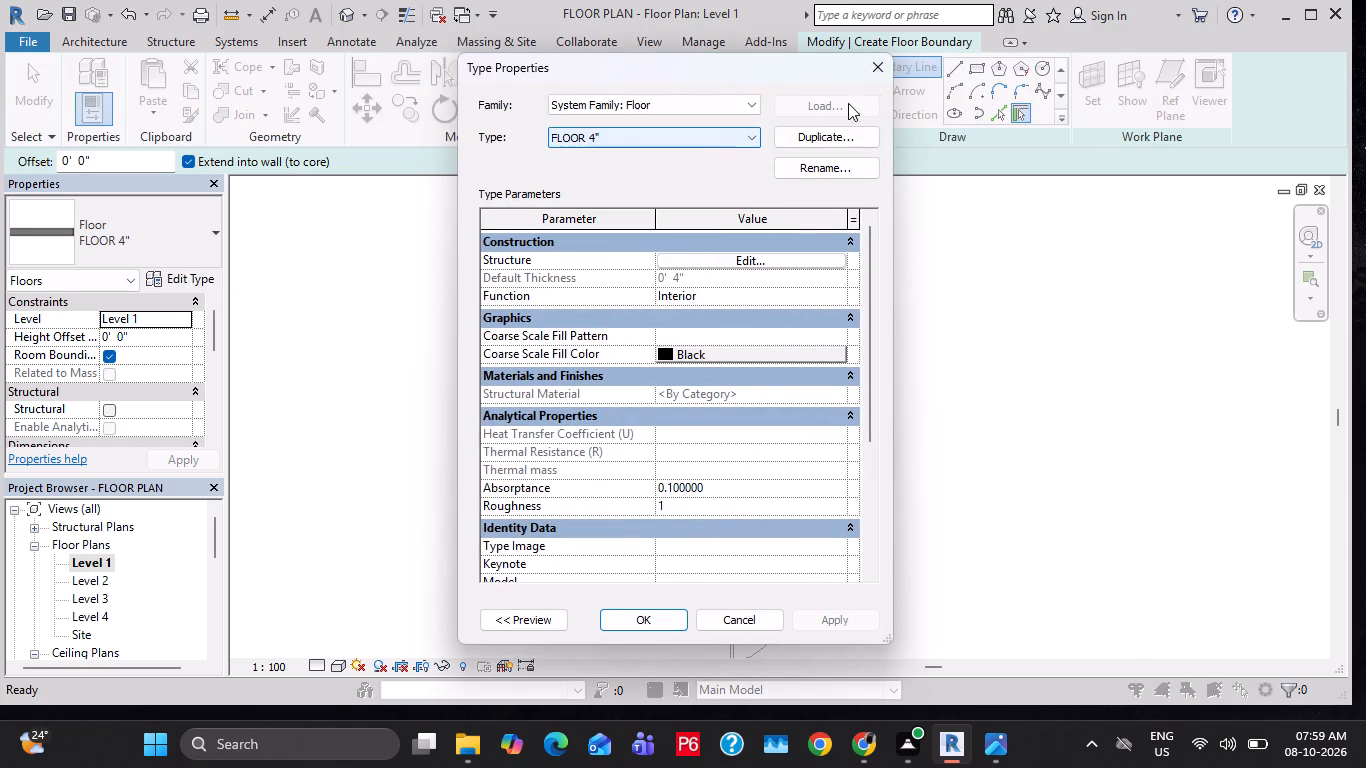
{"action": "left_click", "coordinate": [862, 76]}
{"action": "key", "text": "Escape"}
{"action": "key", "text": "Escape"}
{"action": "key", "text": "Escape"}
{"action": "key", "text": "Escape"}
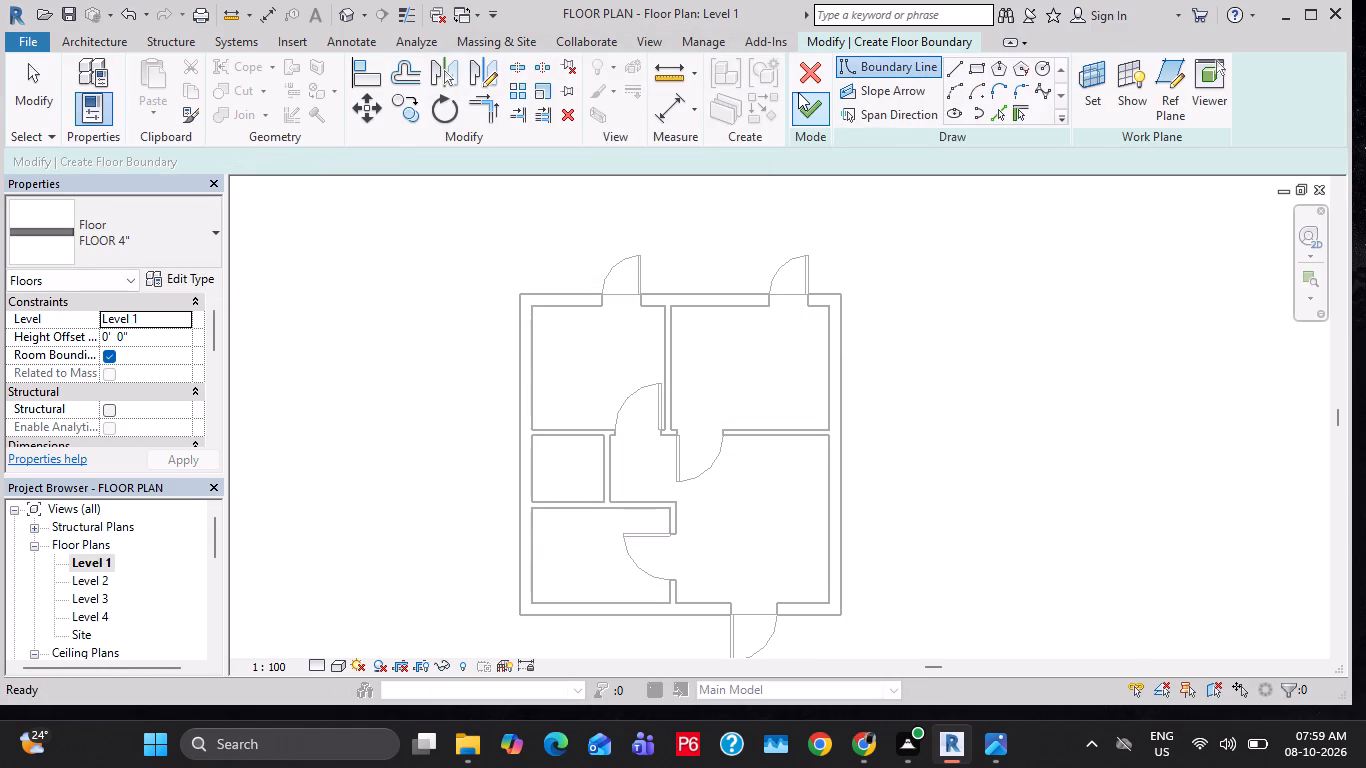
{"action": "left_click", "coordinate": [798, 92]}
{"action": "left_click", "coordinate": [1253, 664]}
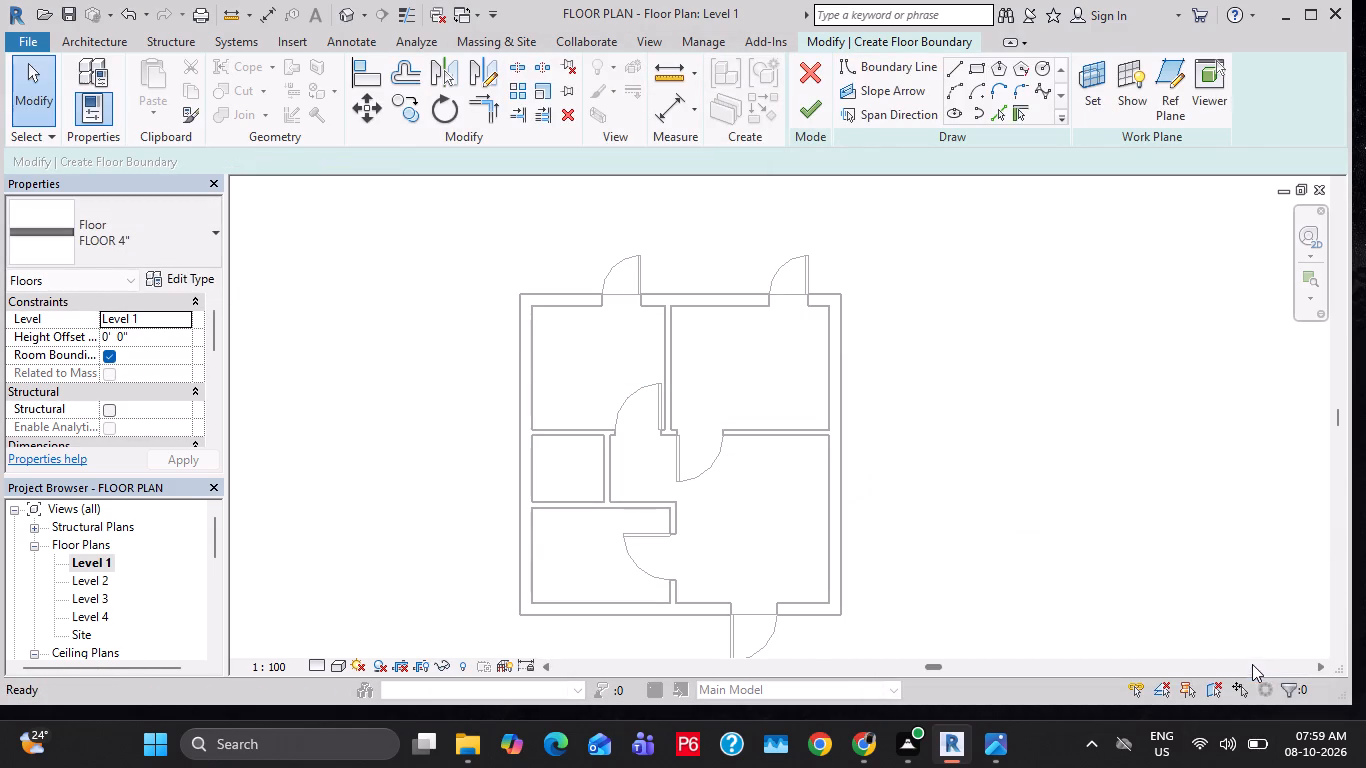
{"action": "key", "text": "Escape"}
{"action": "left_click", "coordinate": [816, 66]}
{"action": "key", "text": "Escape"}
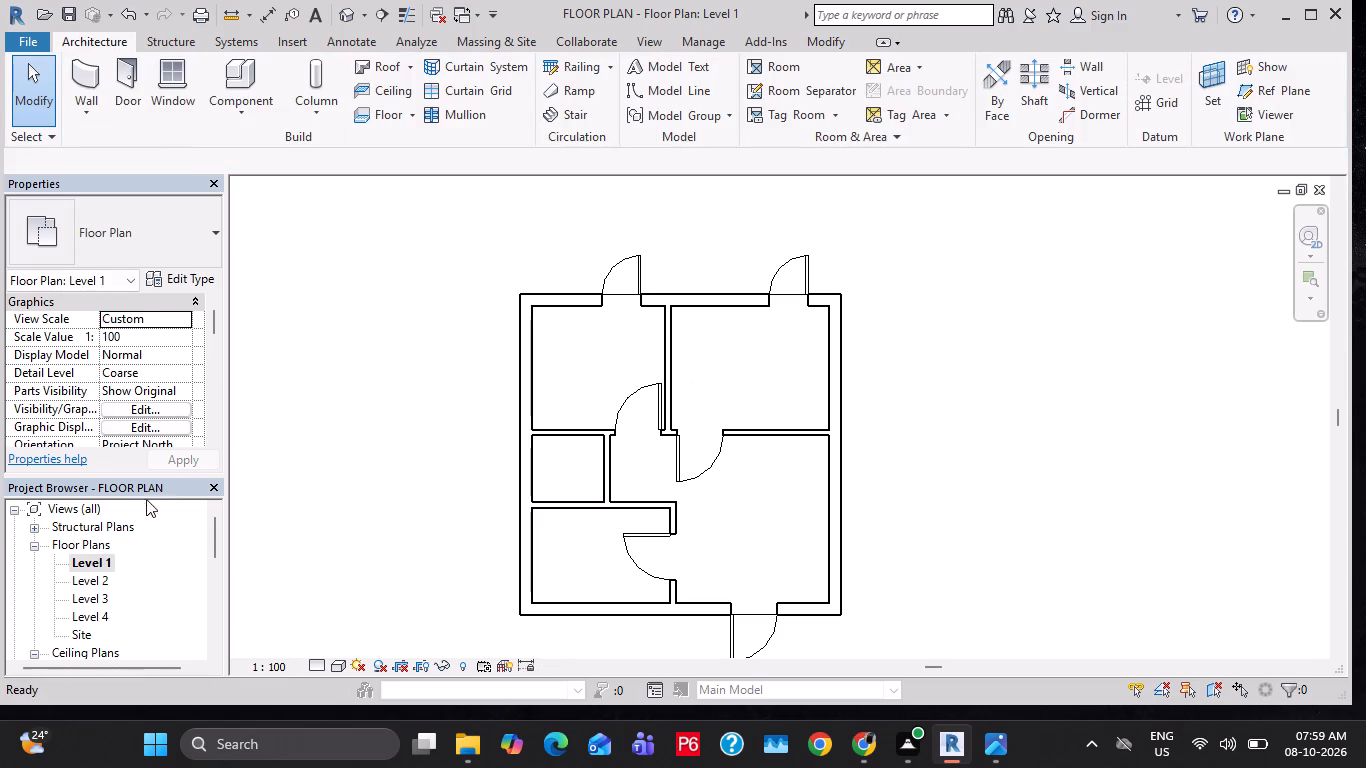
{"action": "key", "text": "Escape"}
Open the East elevation and frame the house together with its level lines.
{"action": "scroll", "coordinate": [114, 543], "scroll_direction": "down", "scroll_amount": 2}
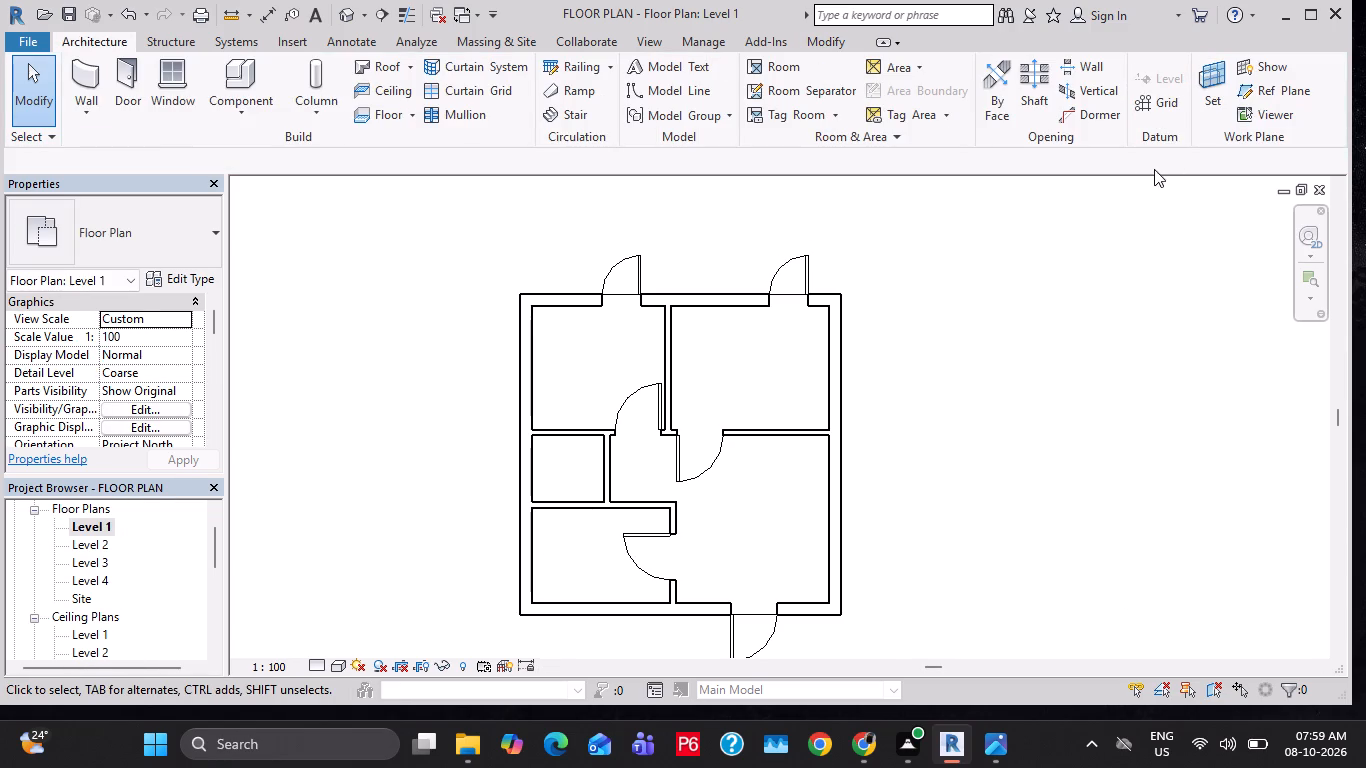
{"action": "scroll", "coordinate": [88, 610], "scroll_direction": "down", "scroll_amount": 4}
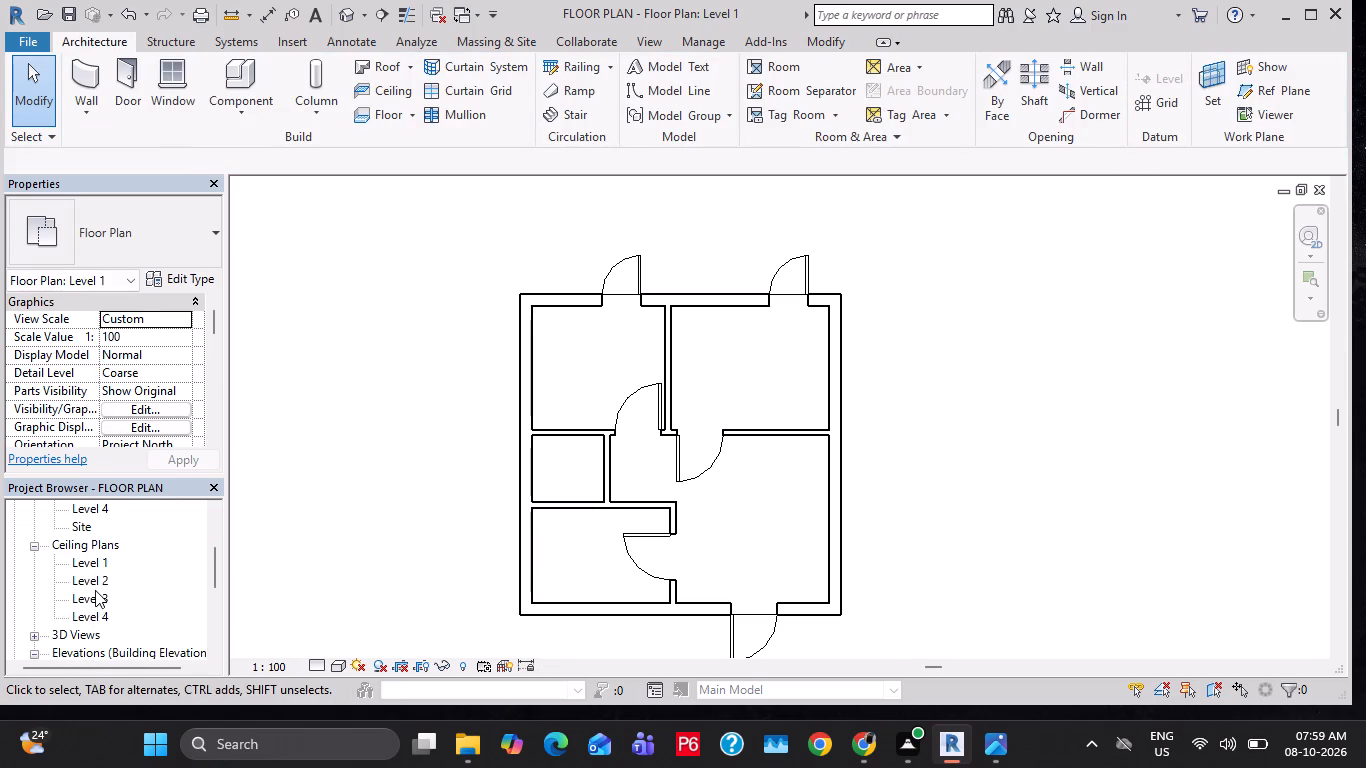
{"action": "scroll", "coordinate": [95, 590], "scroll_direction": "down", "scroll_amount": 2}
{"action": "double_click", "coordinate": [89, 633]}
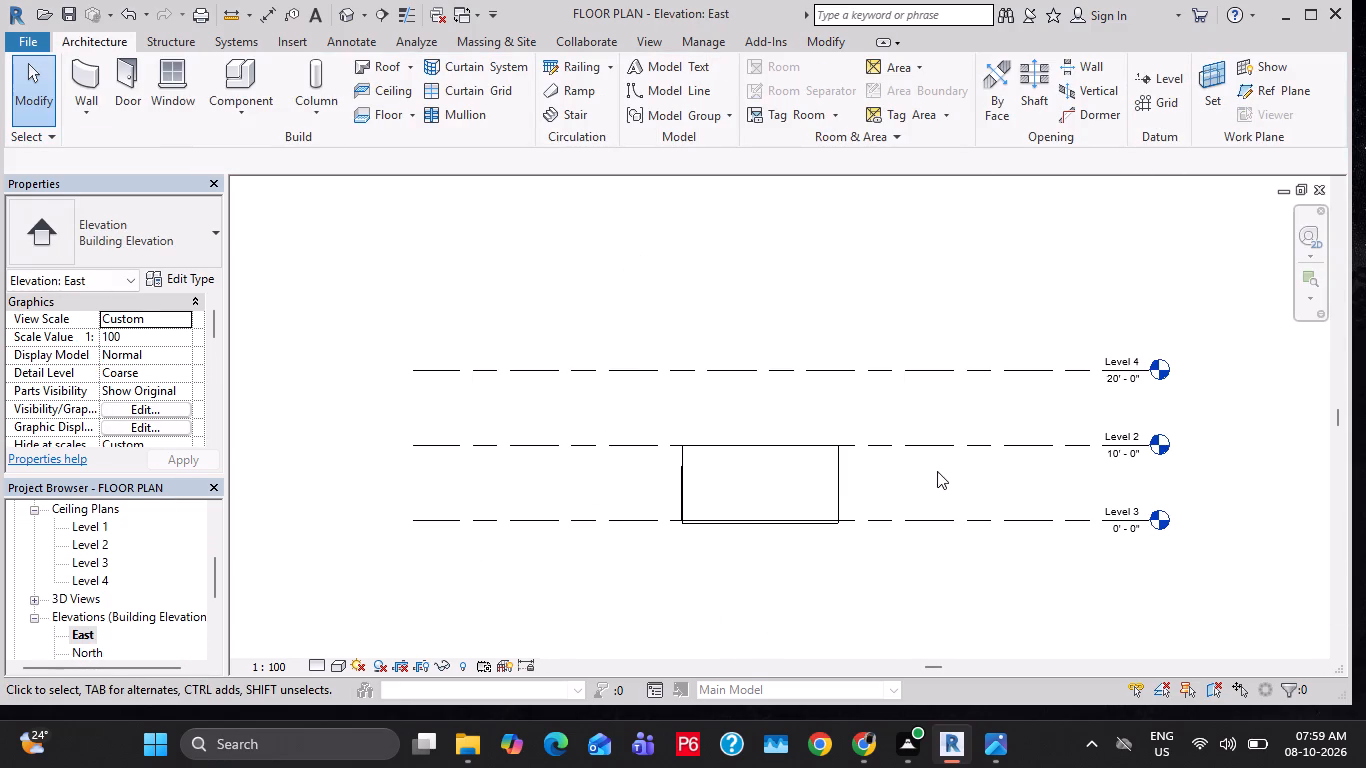
{"action": "middle_click_drag", "start_coordinate": [975, 516], "coordinate": [945, 489]}
{"action": "scroll", "coordinate": [758, 472], "scroll_direction": "up", "scroll_amount": 7}
{"action": "middle_click_drag", "start_coordinate": [962, 507], "coordinate": [726, 505]}
{"action": "scroll", "coordinate": [779, 474], "scroll_direction": "down", "scroll_amount": 2}
{"action": "middle_click_drag", "start_coordinate": [983, 502], "coordinate": [873, 503]}
{"action": "scroll", "coordinate": [993, 445], "scroll_direction": "down", "scroll_amount": 1}
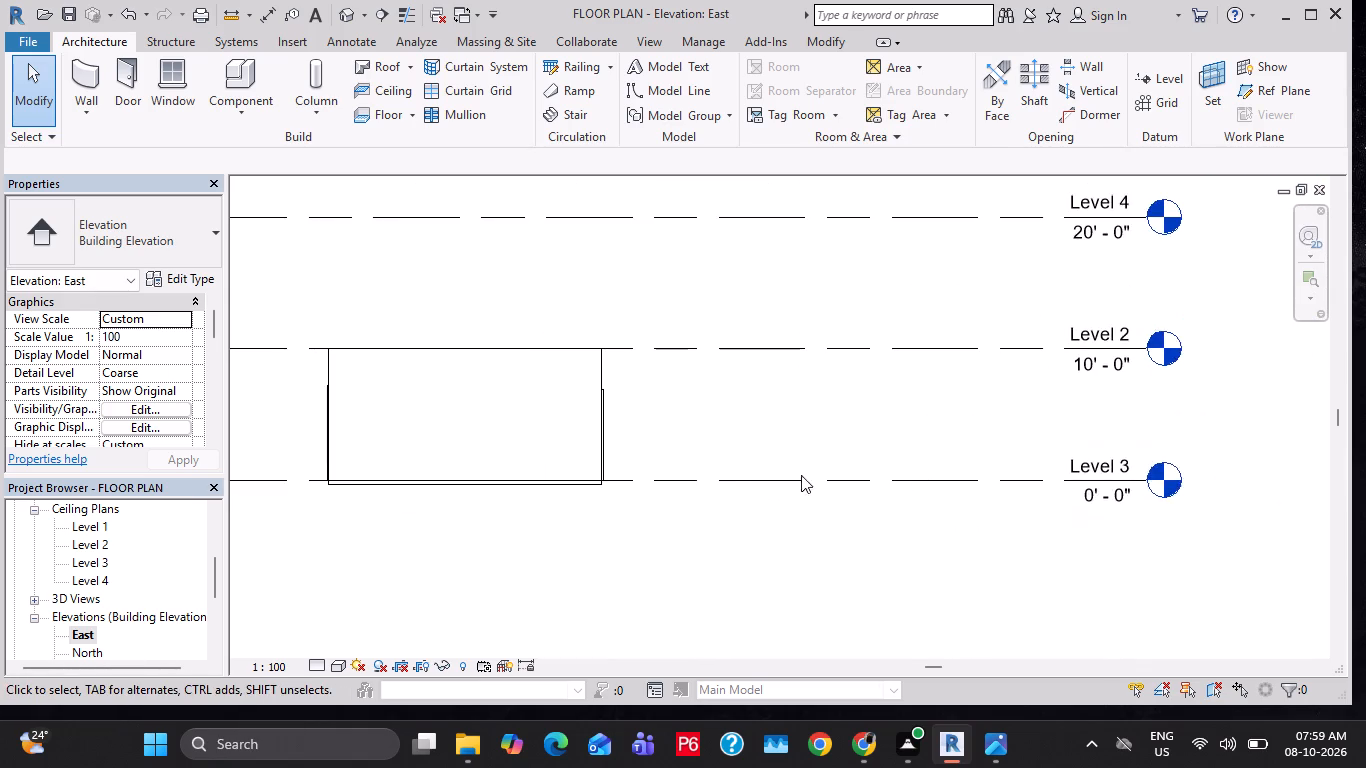
{"action": "middle_click_drag", "start_coordinate": [716, 478], "coordinate": [794, 487]}
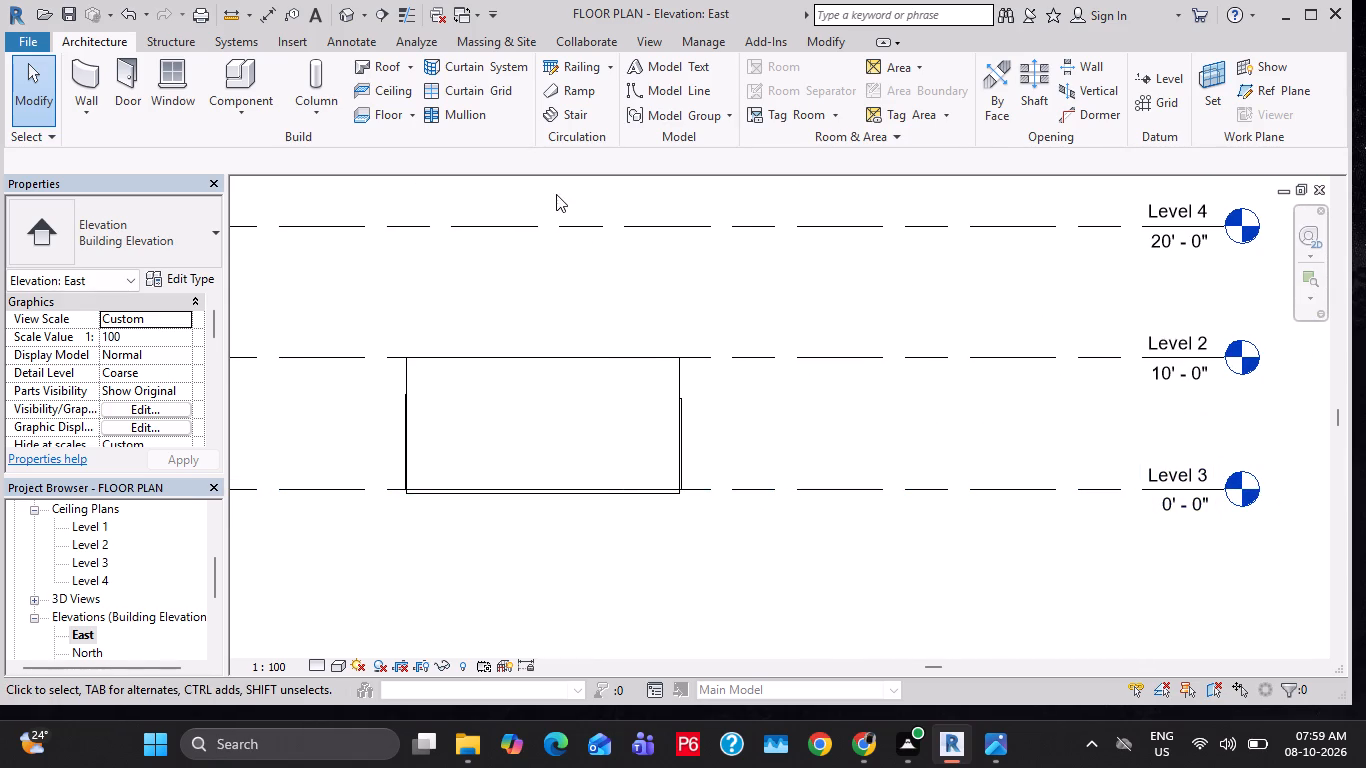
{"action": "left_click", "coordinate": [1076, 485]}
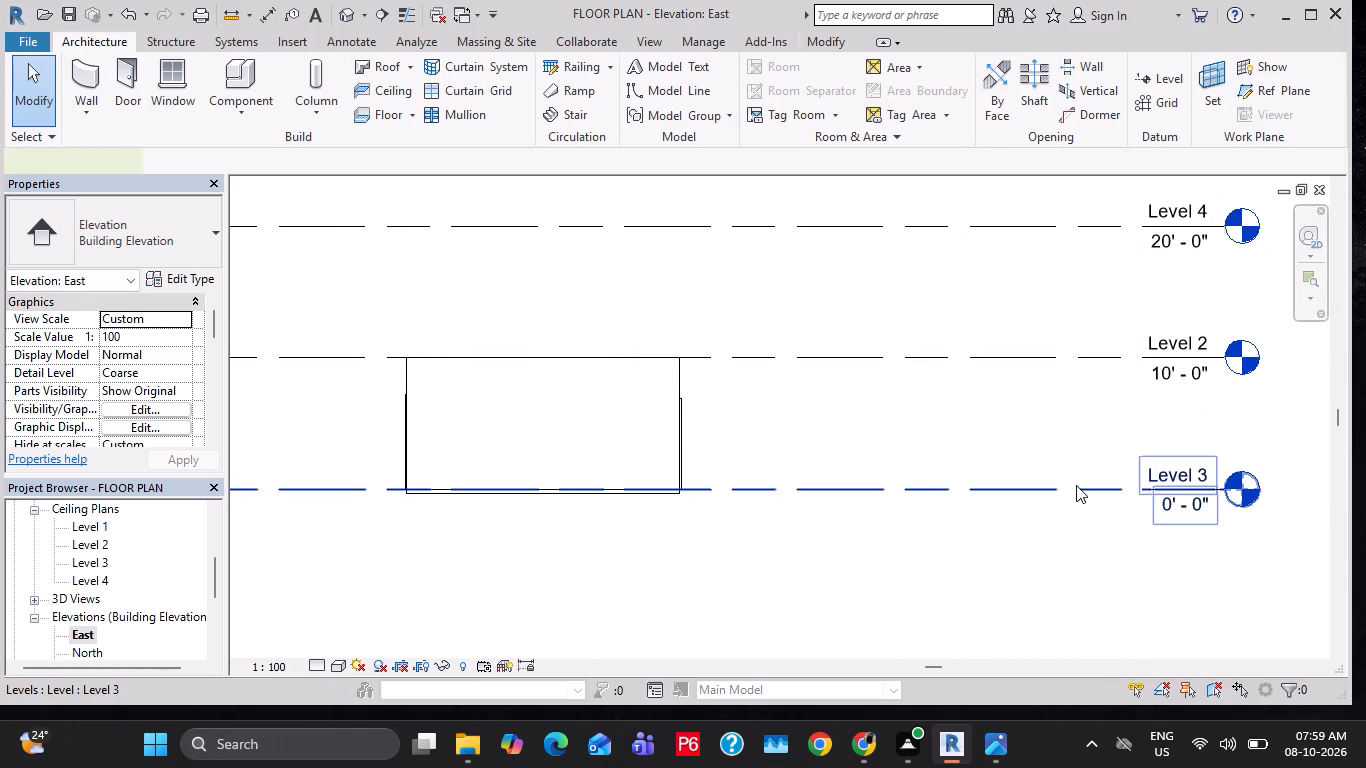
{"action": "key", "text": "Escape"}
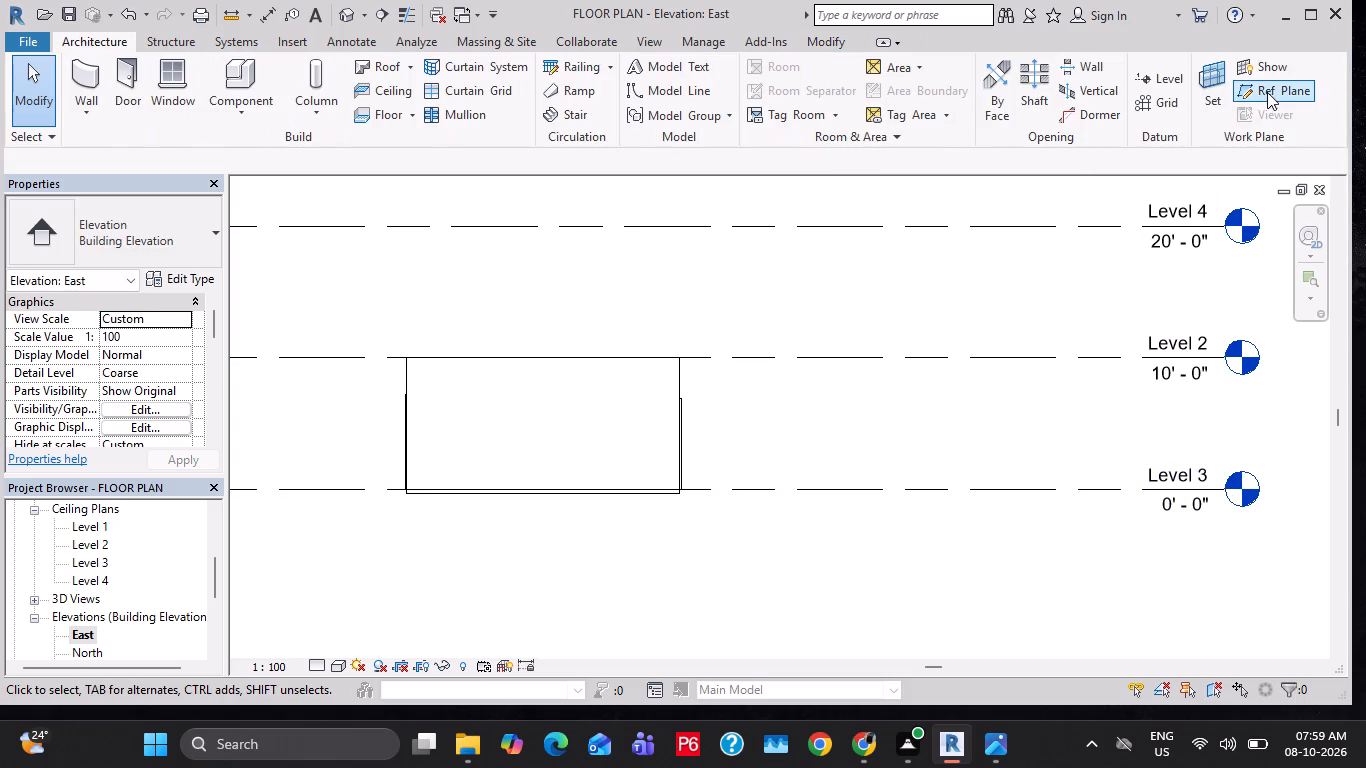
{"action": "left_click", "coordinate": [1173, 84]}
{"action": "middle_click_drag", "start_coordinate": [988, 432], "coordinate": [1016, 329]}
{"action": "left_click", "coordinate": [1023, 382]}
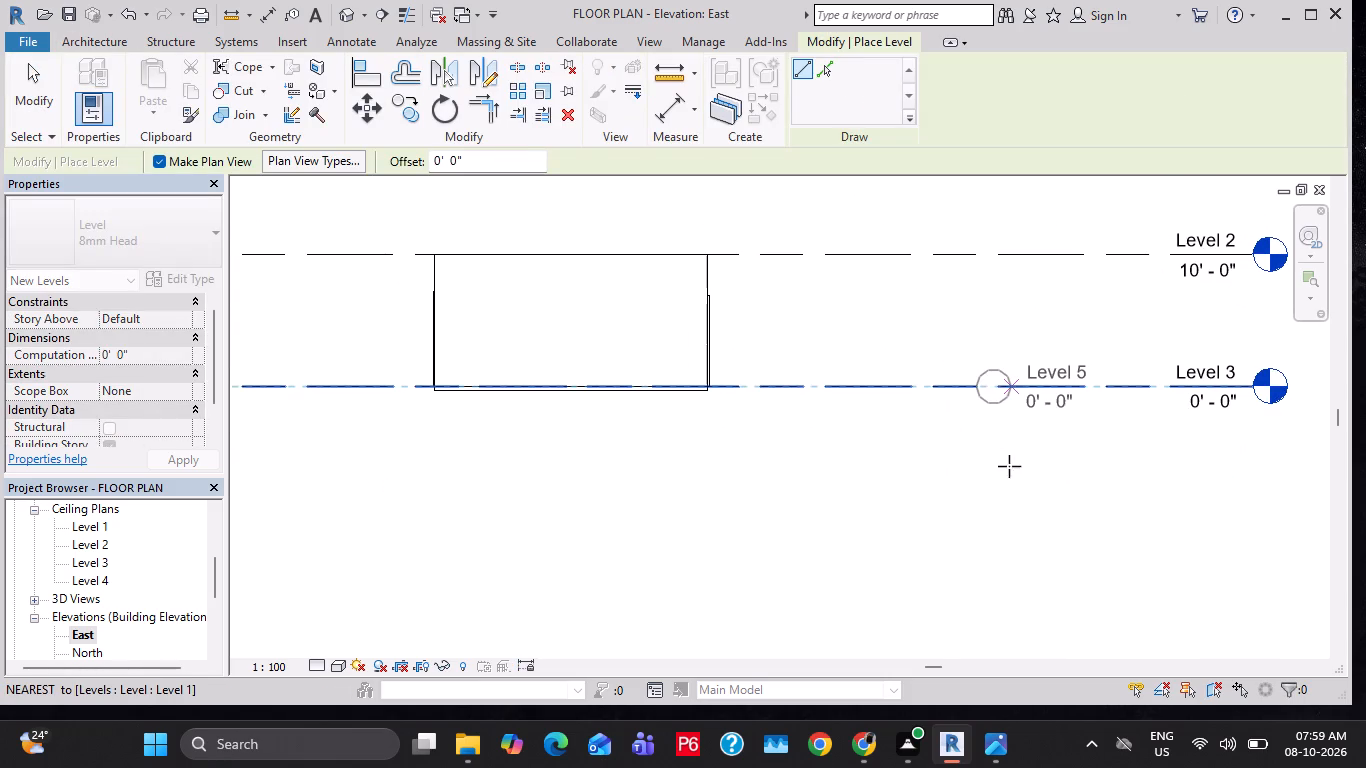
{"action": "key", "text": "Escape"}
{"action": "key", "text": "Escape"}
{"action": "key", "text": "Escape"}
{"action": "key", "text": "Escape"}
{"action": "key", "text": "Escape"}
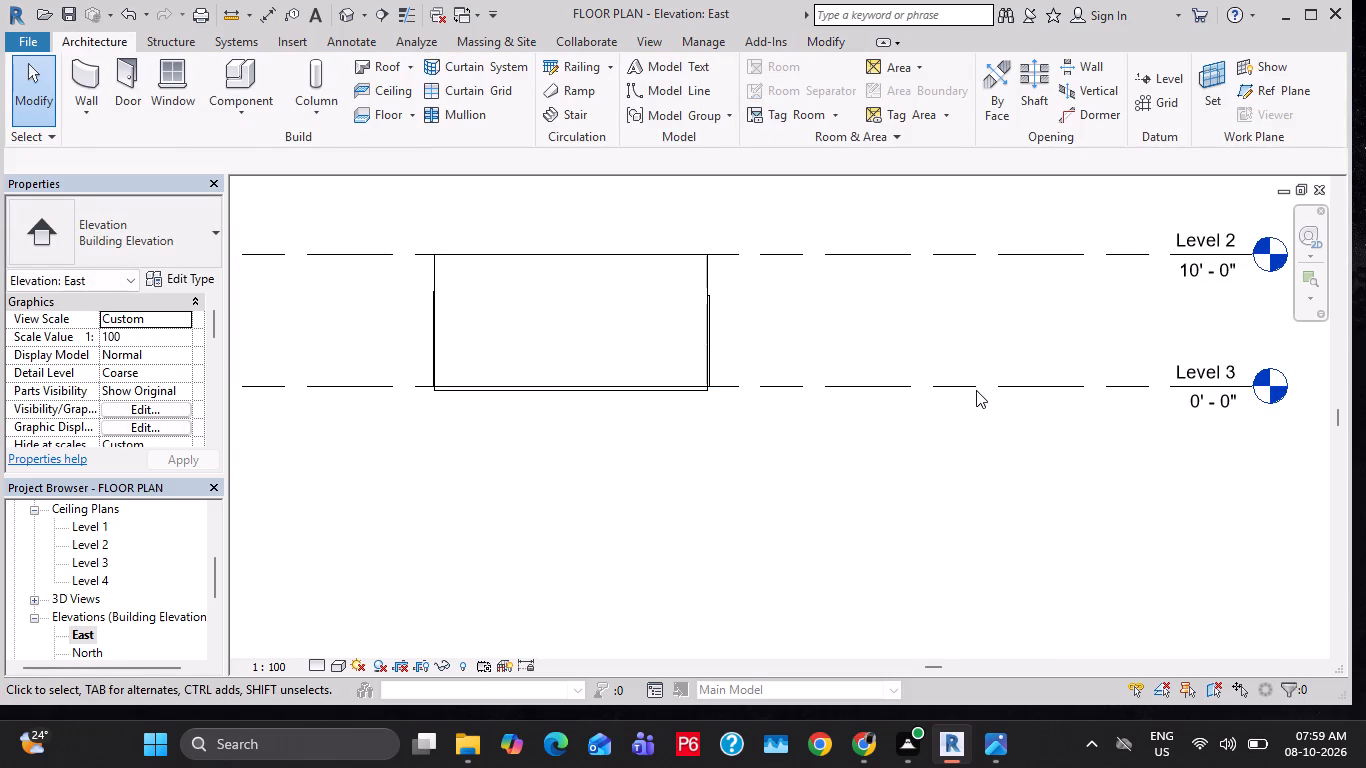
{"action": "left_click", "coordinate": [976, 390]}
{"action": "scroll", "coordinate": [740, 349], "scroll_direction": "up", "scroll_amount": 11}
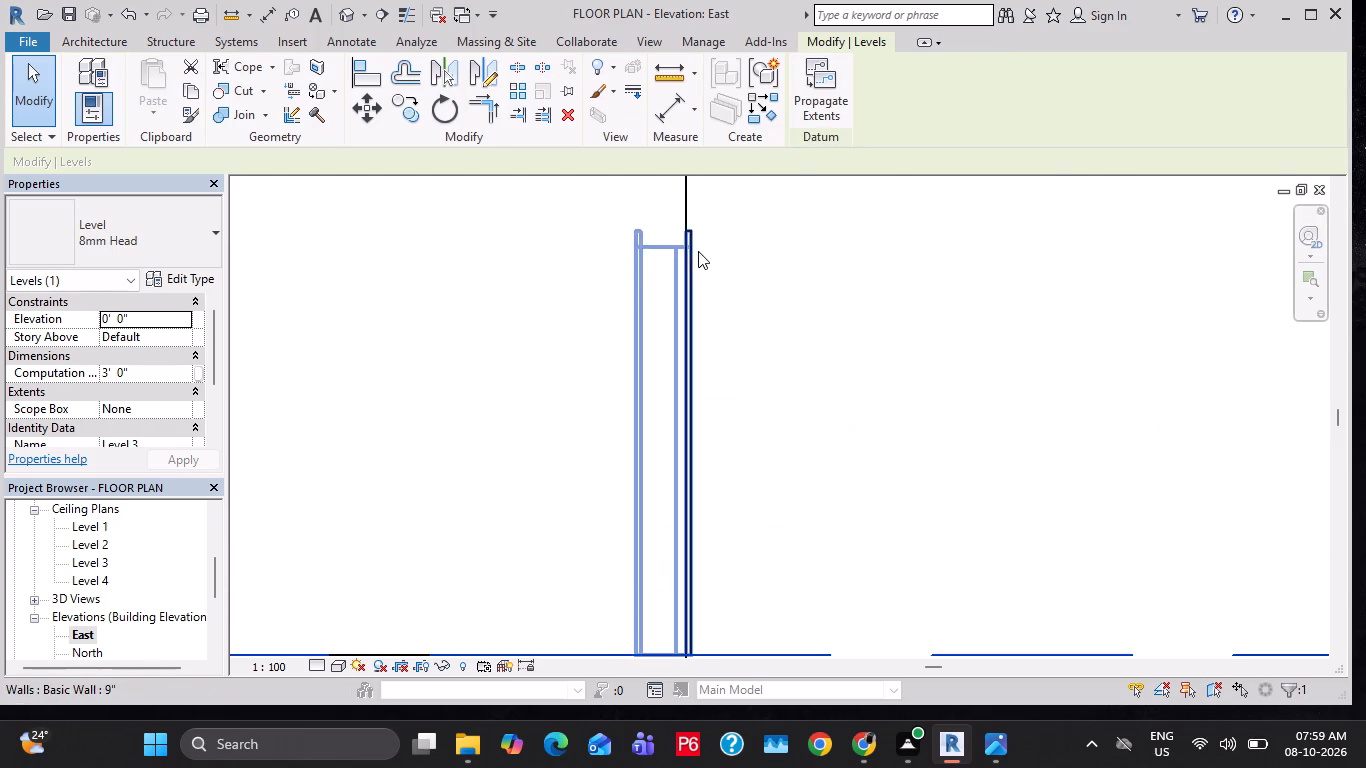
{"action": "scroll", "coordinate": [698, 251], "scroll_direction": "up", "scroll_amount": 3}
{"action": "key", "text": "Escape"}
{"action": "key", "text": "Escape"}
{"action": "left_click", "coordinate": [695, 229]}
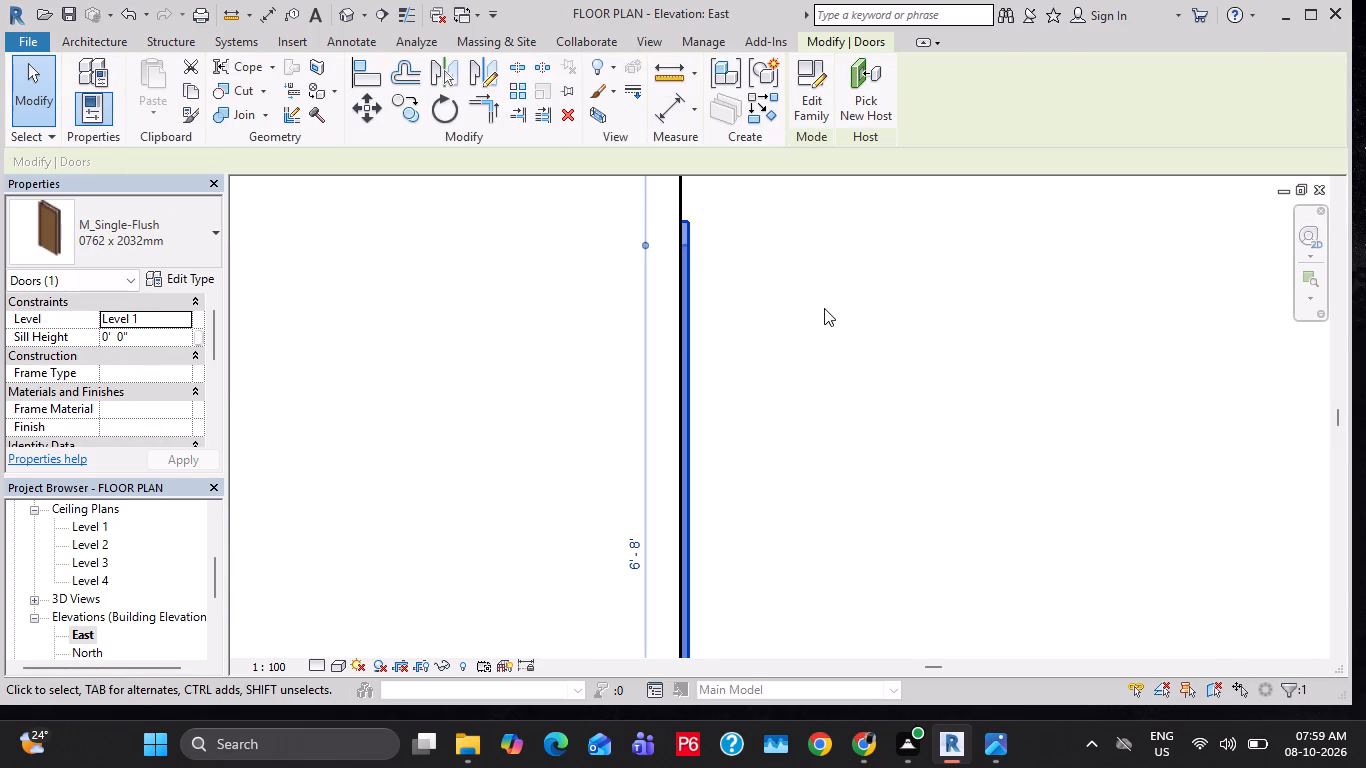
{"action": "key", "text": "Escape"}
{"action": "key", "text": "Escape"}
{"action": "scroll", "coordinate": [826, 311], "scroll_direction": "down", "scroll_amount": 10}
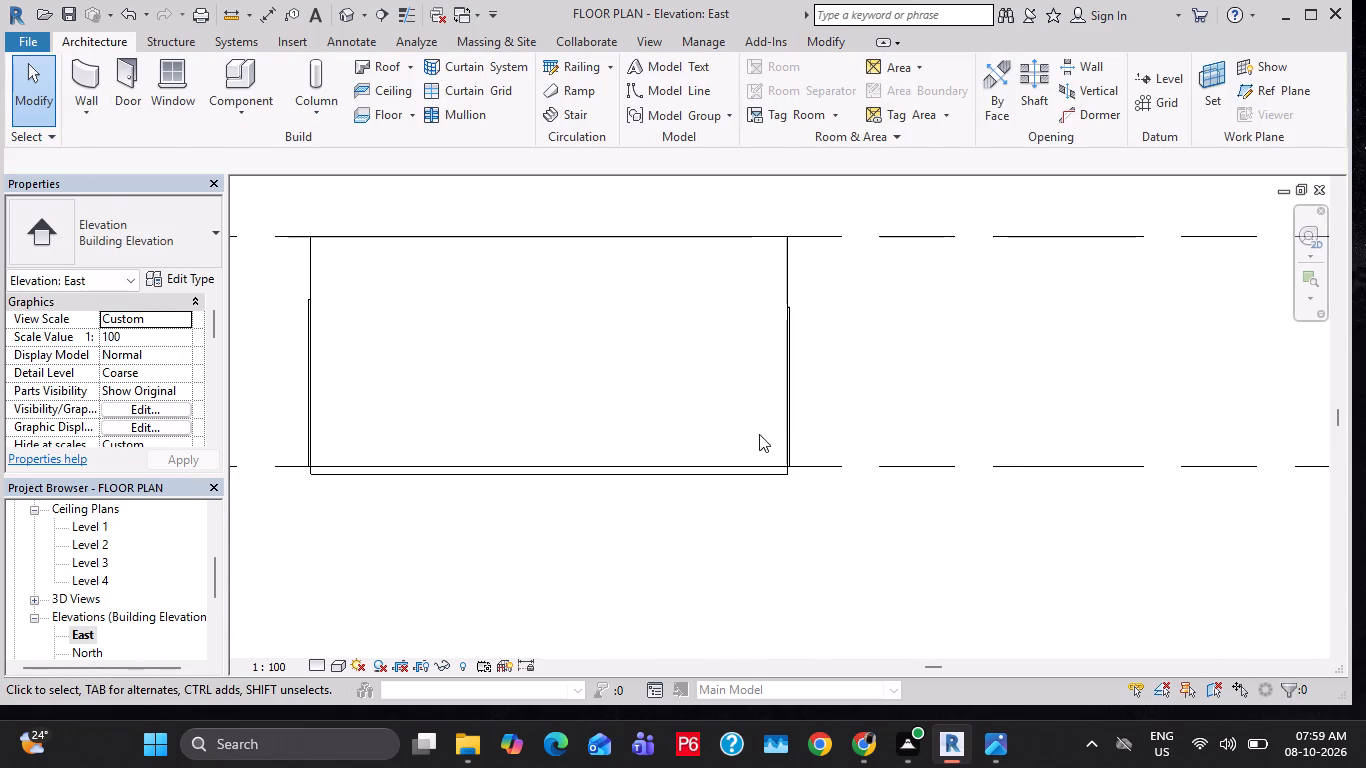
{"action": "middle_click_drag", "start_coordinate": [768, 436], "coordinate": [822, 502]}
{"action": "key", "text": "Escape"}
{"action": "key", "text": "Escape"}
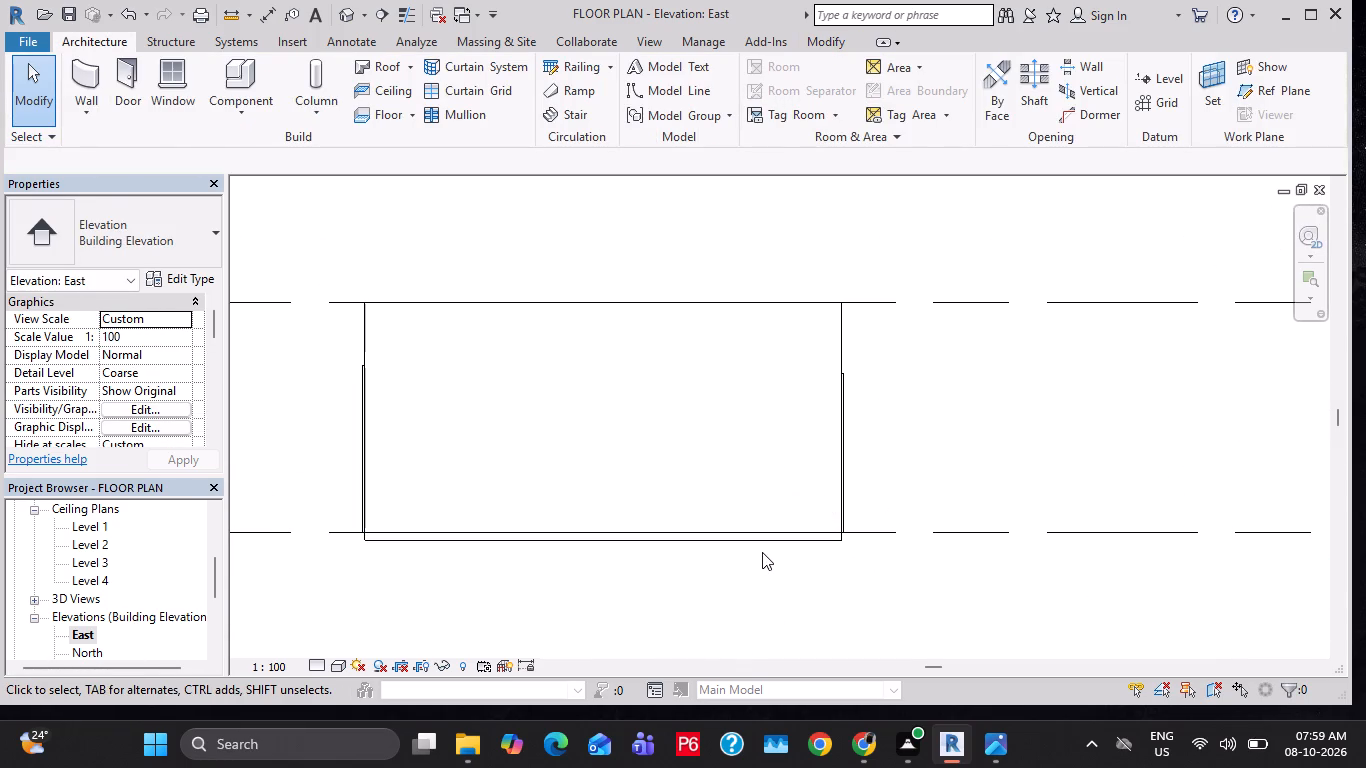
Raise the FLOOR 4" slab in the East elevation so its underside rests on the 0'-0" level line.
{"action": "left_click", "coordinate": [765, 547]}
{"action": "scroll", "coordinate": [805, 544], "scroll_direction": "up", "scroll_amount": 6}
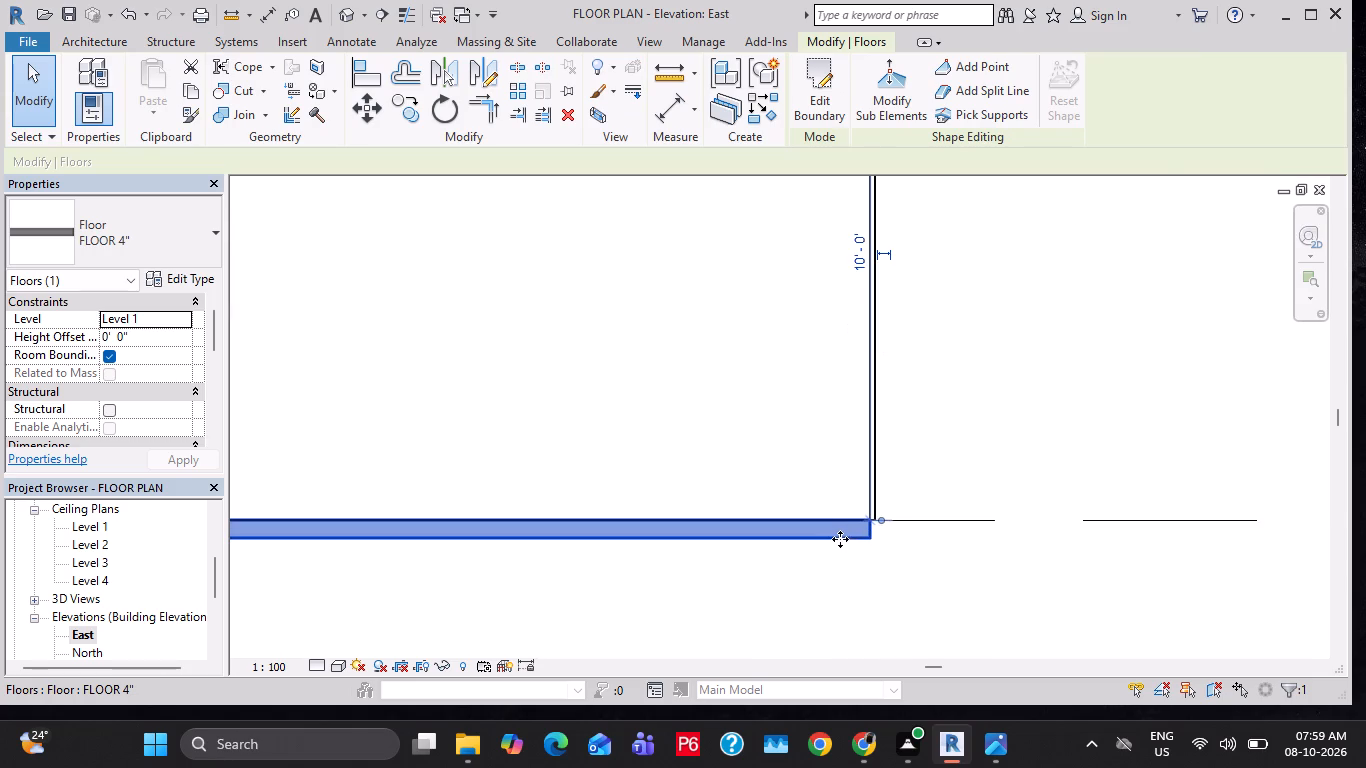
{"action": "scroll", "coordinate": [841, 544], "scroll_direction": "up", "scroll_amount": 3}
{"action": "key", "text": "m"}
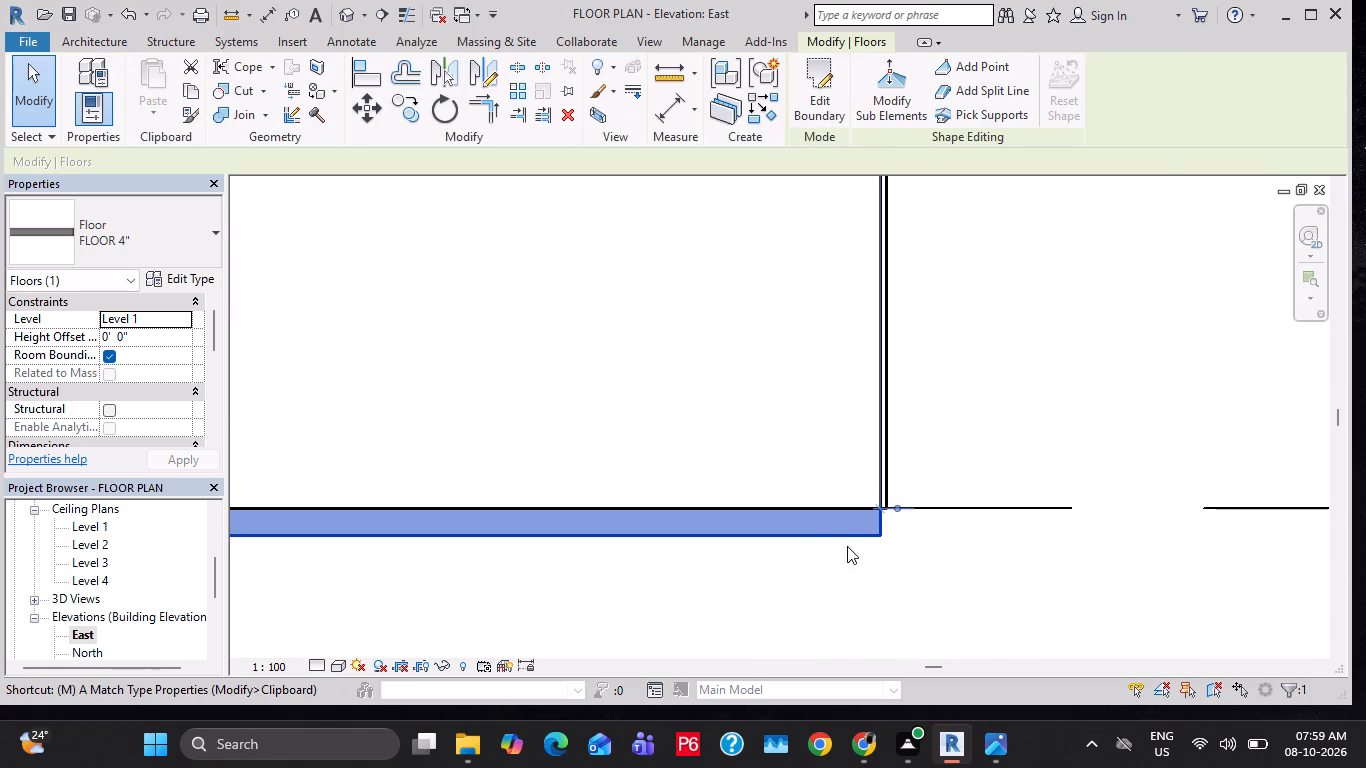
{"action": "left_click_drag", "start_coordinate": [843, 538], "coordinate": [841, 502]}
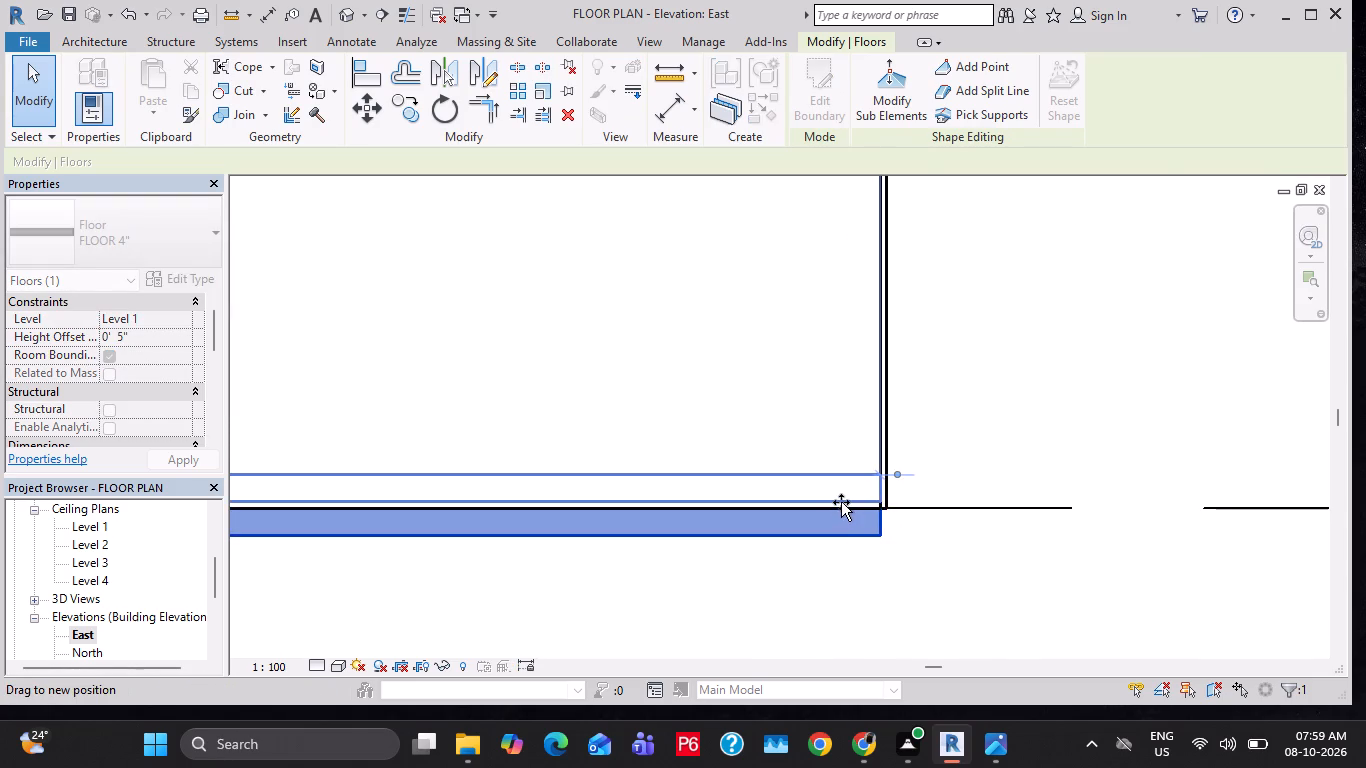
{"action": "left_click_drag", "start_coordinate": [841, 502], "coordinate": [844, 512]}
{"action": "key", "text": "Escape"}
{"action": "left_click", "coordinate": [898, 547]}
{"action": "scroll", "coordinate": [898, 544], "scroll_direction": "down", "scroll_amount": 6}
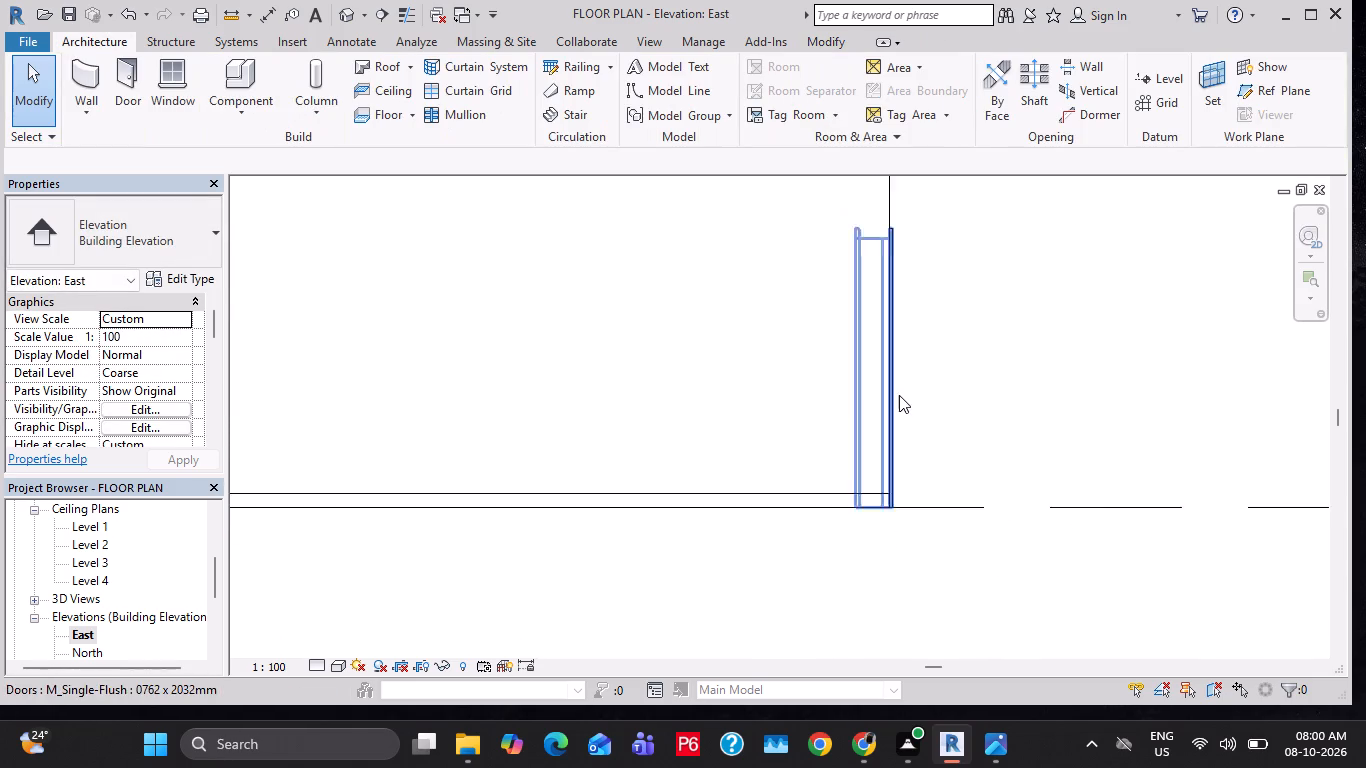
{"action": "scroll", "coordinate": [899, 395], "scroll_direction": "down", "scroll_amount": 6}
{"action": "key", "text": "Escape"}
{"action": "key", "text": "Escape"}
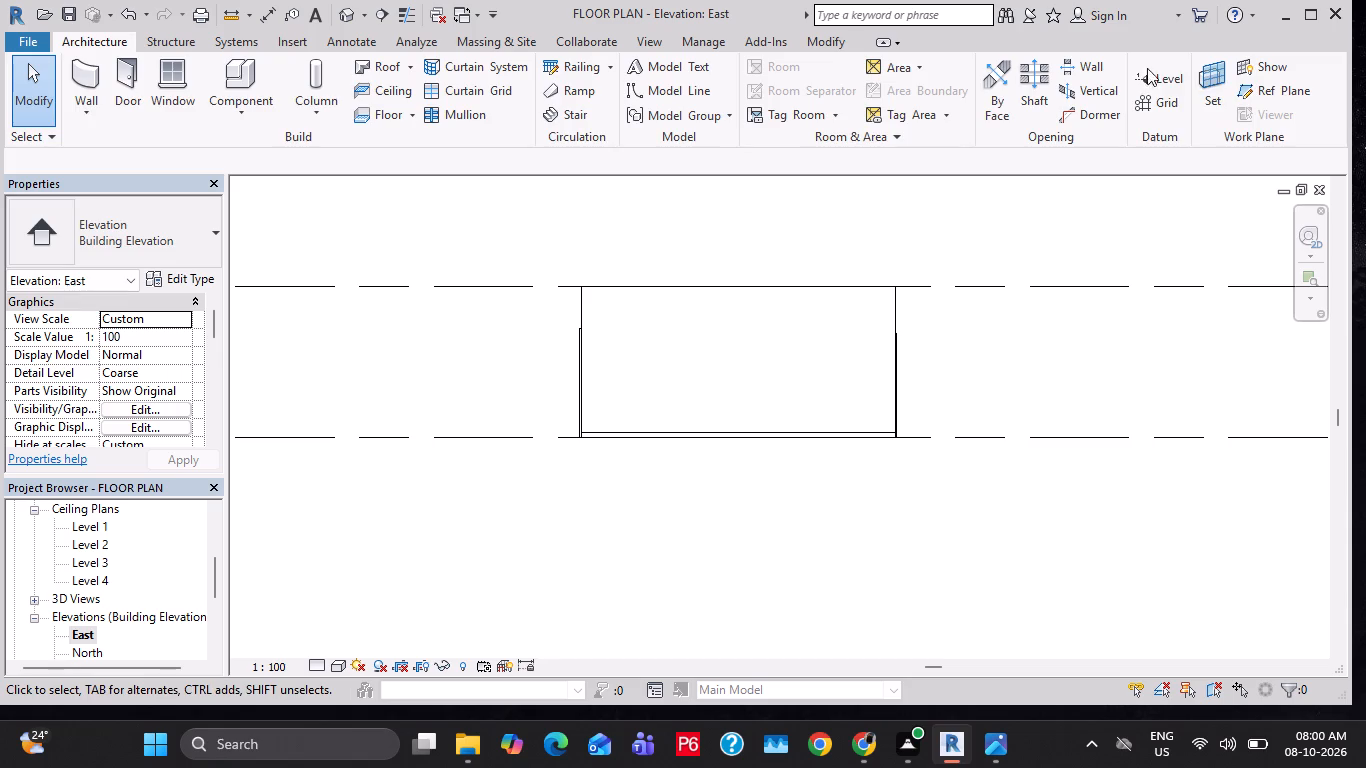
Create a new level 2' below the 0'-0" level by picking that level line with a 2' offset.
{"action": "left_click", "coordinate": [1131, 80]}
{"action": "left_click", "coordinate": [821, 63]}
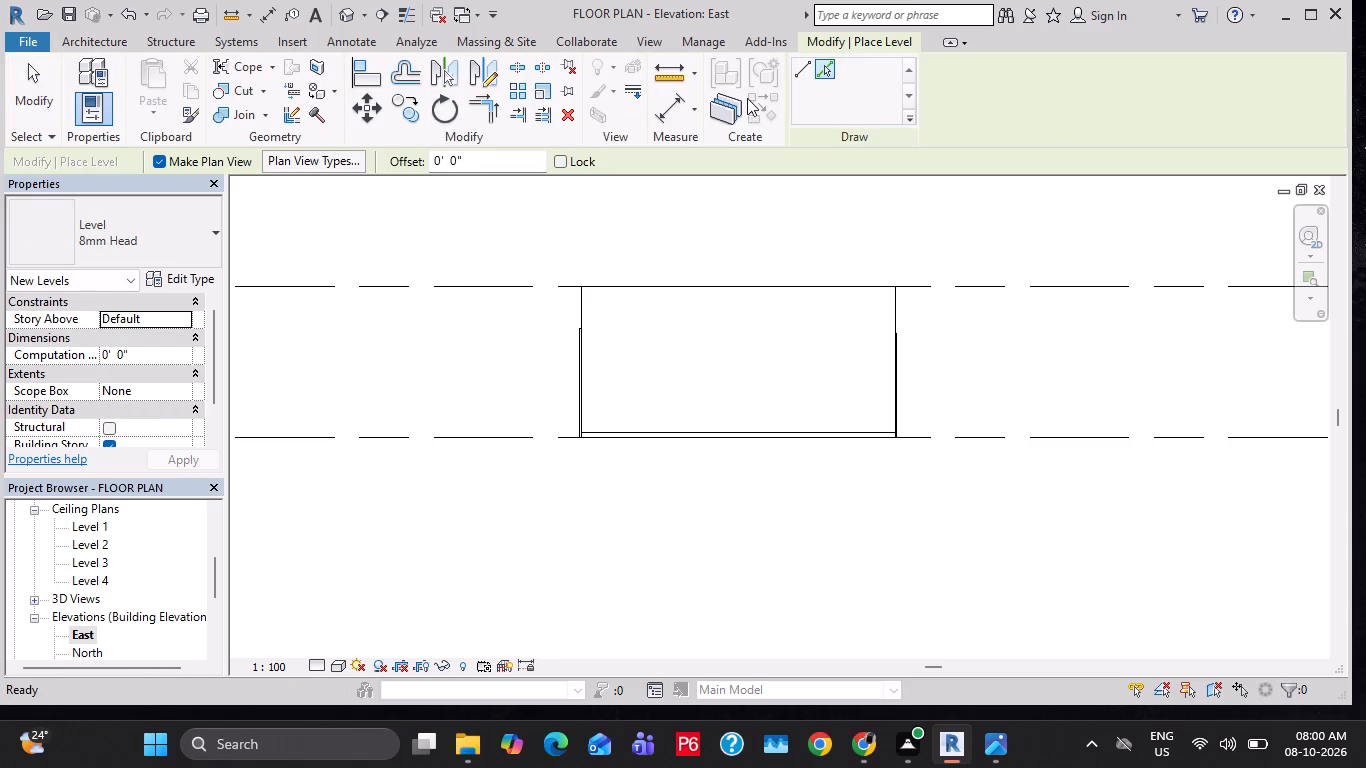
{"action": "left_click_drag", "start_coordinate": [481, 158], "coordinate": [422, 174]}
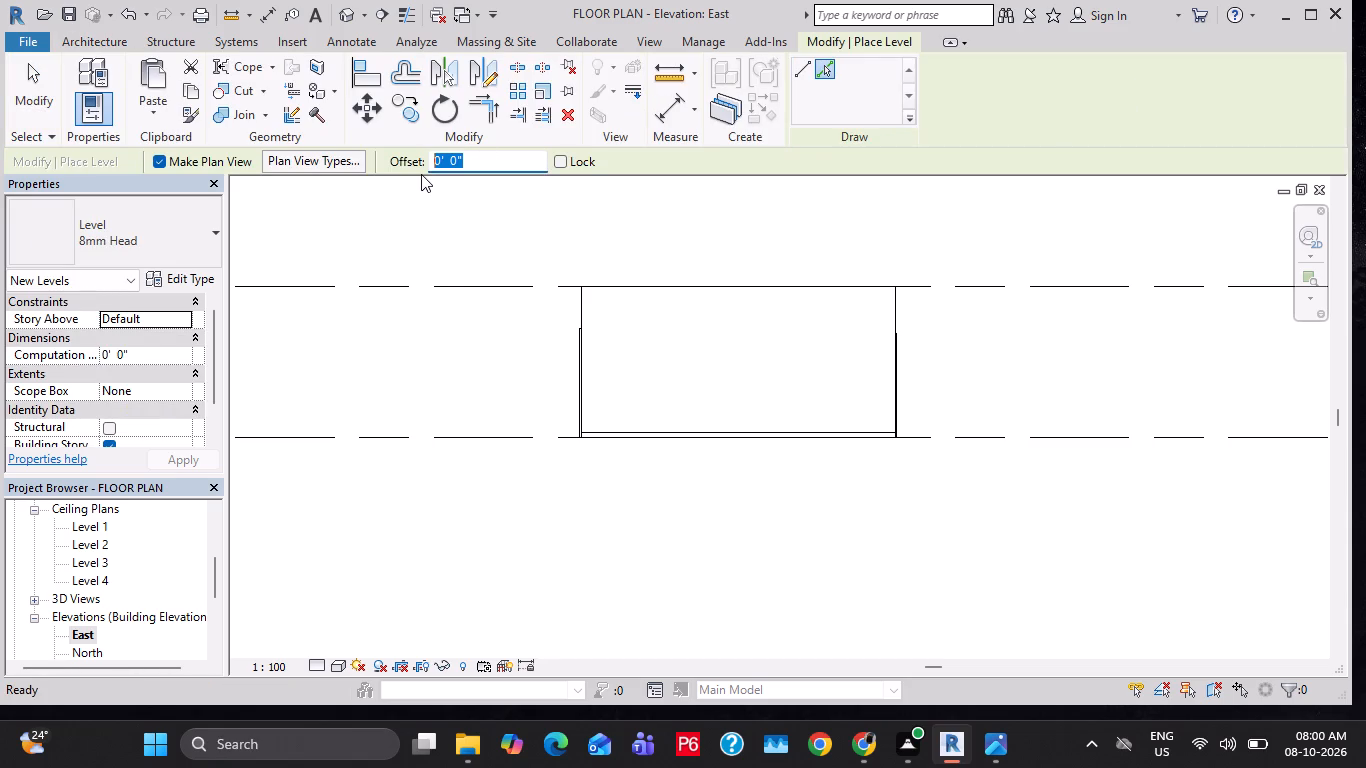
{"action": "type", "text": "2'"}
{"action": "key", "text": "Return"}
{"action": "scroll", "coordinate": [777, 342], "scroll_direction": "down", "scroll_amount": 3}
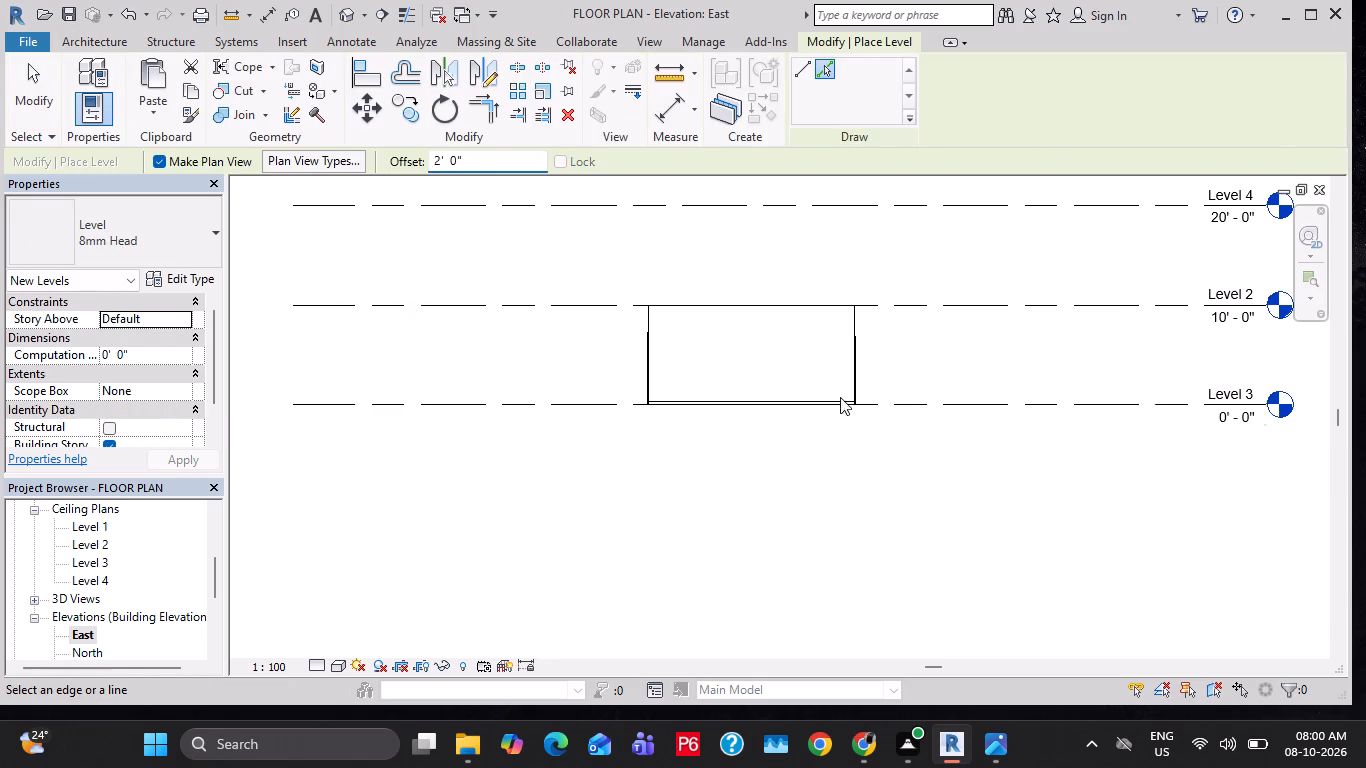
{"action": "left_click", "coordinate": [924, 410]}
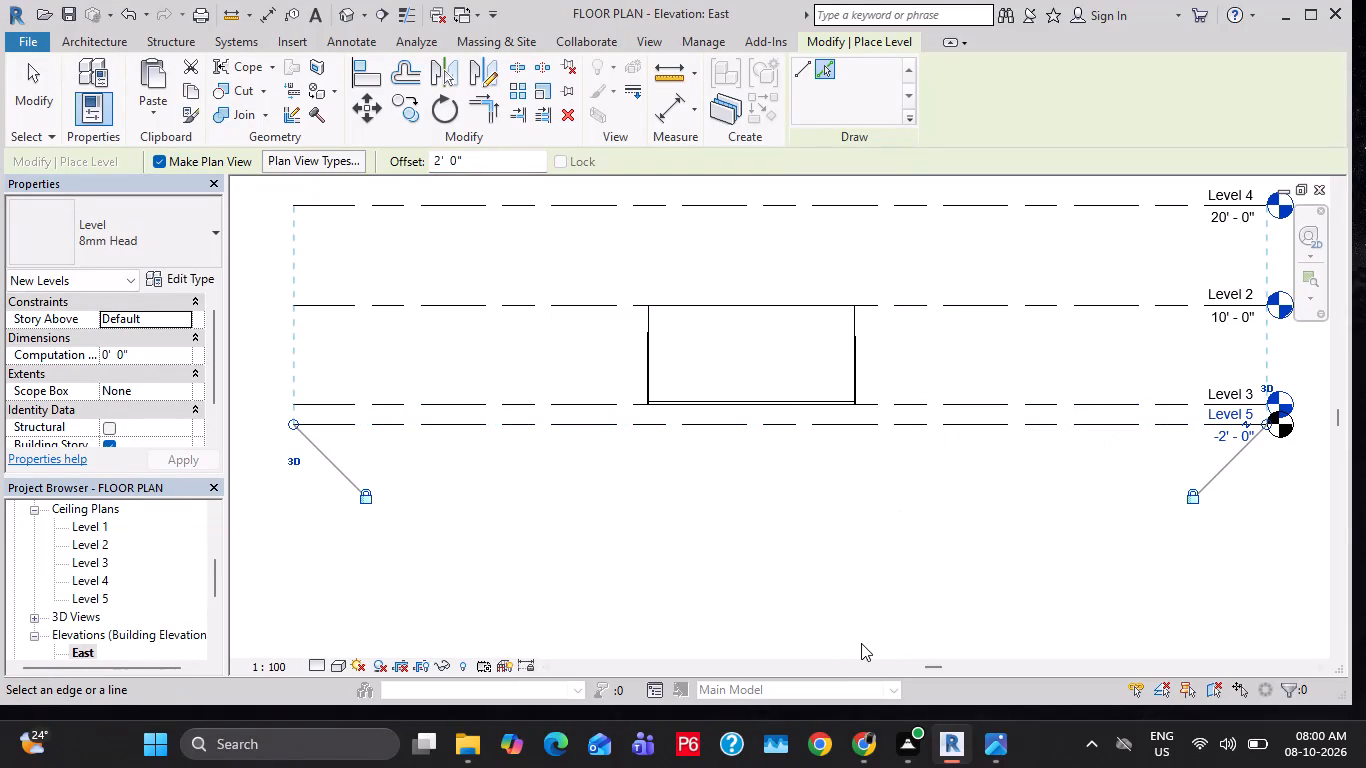
{"action": "key", "text": "Escape"}
{"action": "key", "text": "Escape"}
{"action": "key", "text": "Escape"}
Open the Level 1 floor plan and frame the whole house.
{"action": "middle_click_drag", "start_coordinate": [619, 592], "coordinate": [842, 633]}
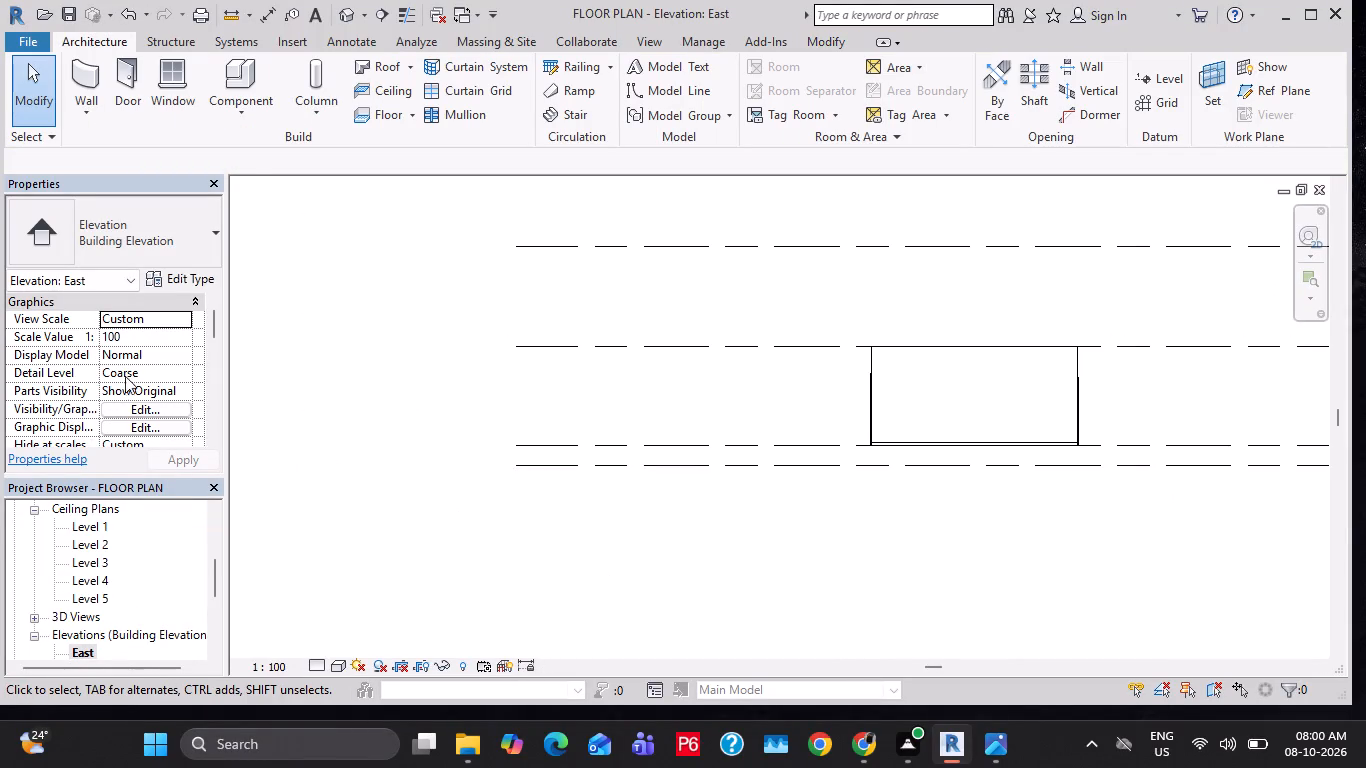
{"action": "scroll", "coordinate": [132, 341], "scroll_direction": "up", "scroll_amount": 4}
{"action": "scroll", "coordinate": [115, 504], "scroll_direction": "down", "scroll_amount": 1}
{"action": "scroll", "coordinate": [107, 517], "scroll_direction": "up", "scroll_amount": 3}
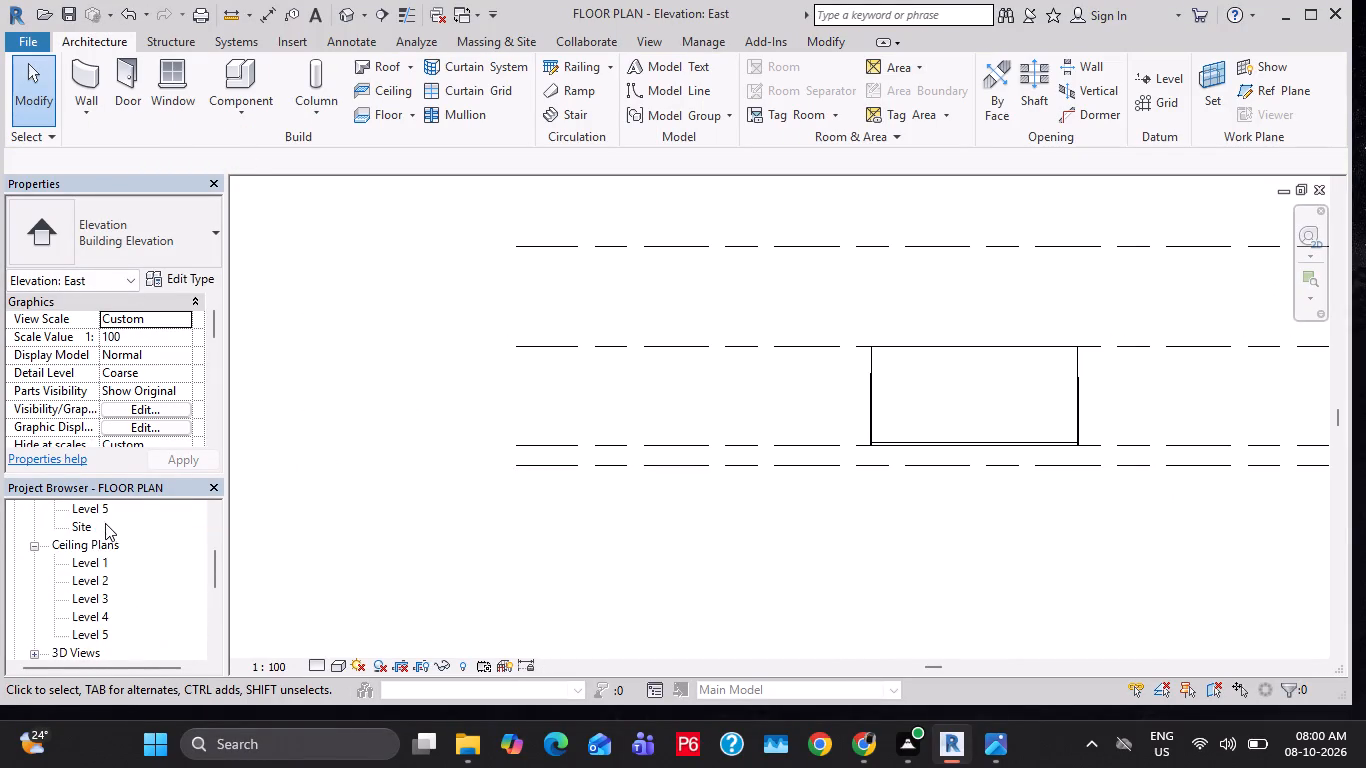
{"action": "scroll", "coordinate": [105, 527], "scroll_direction": "up", "scroll_amount": 10}
{"action": "double_click", "coordinate": [92, 556]}
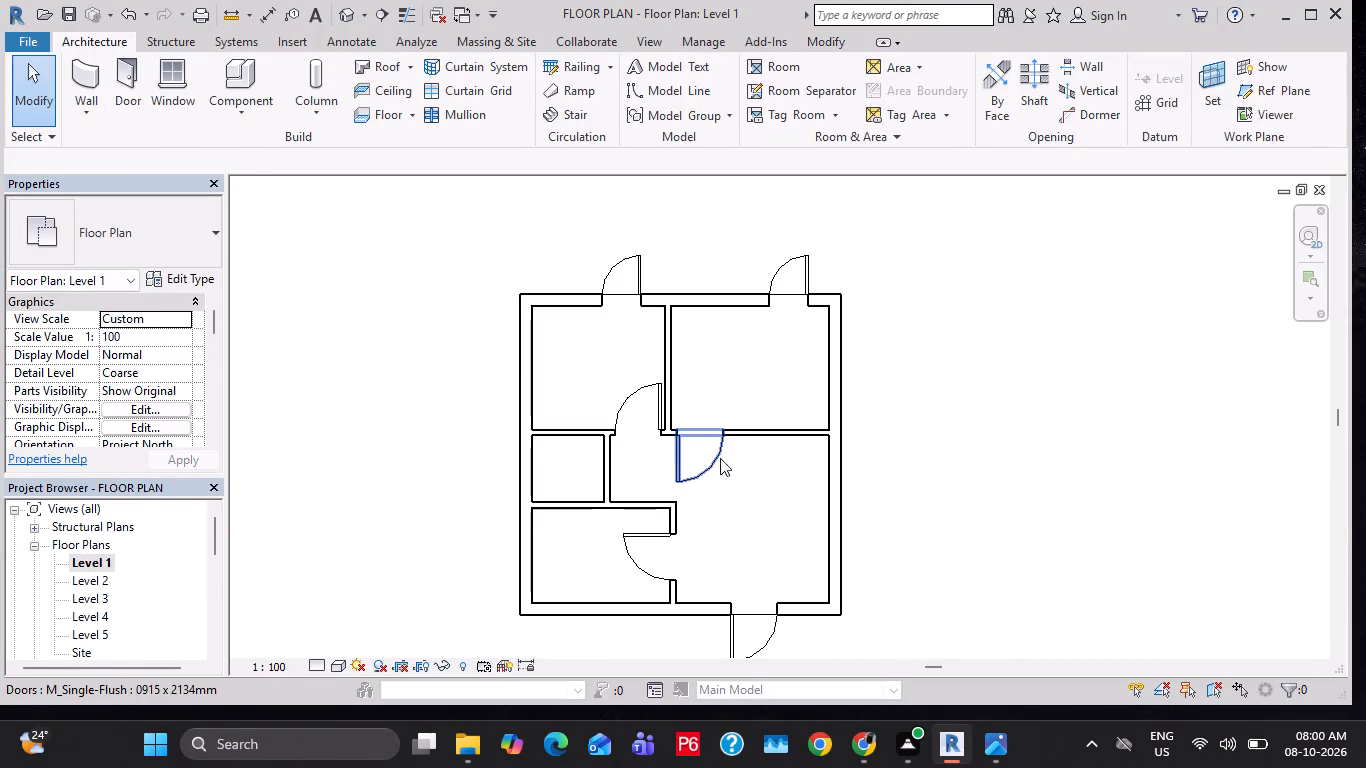
{"action": "middle_click_drag", "start_coordinate": [750, 525], "coordinate": [764, 473]}
{"action": "middle_click_drag", "start_coordinate": [764, 458], "coordinate": [761, 433]}
{"action": "key", "text": "Escape"}
{"action": "key", "text": "Escape"}
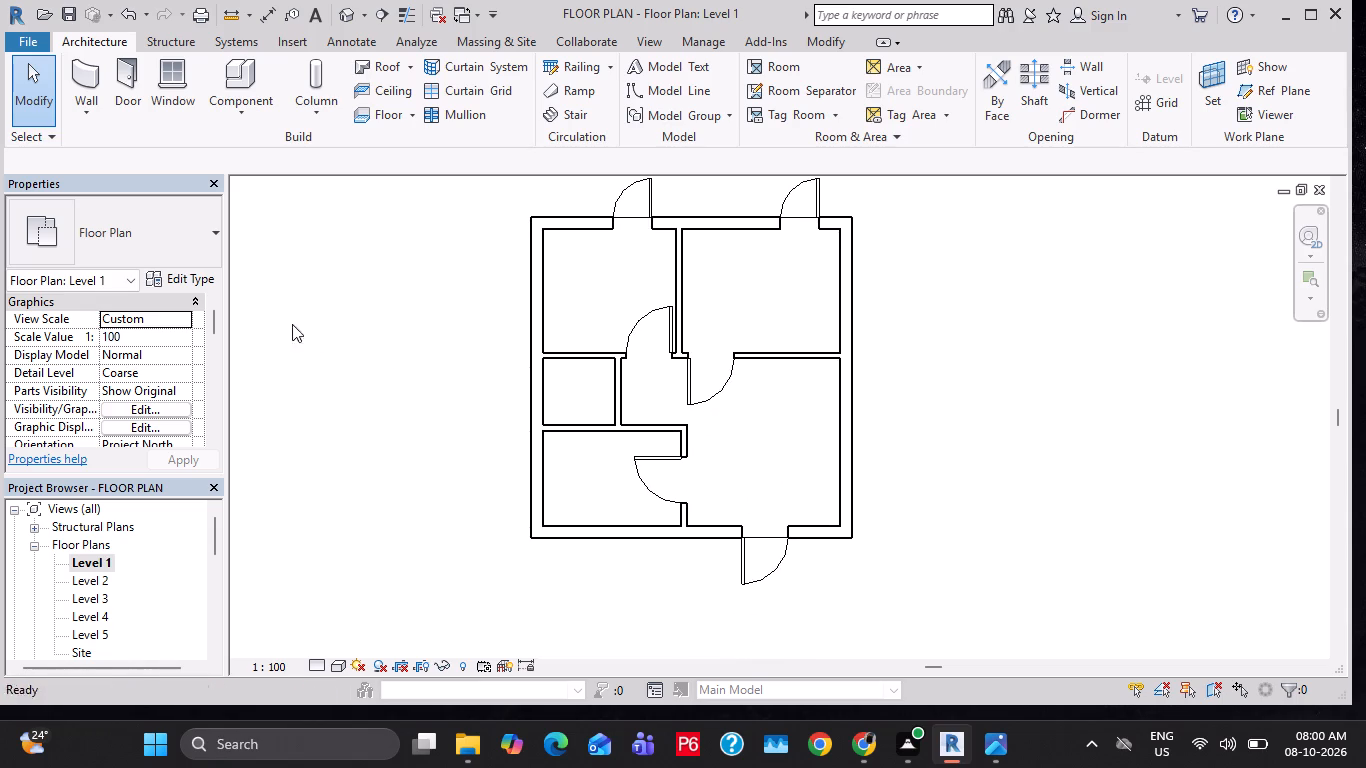
{"action": "key", "text": "Escape"}
Start a FLOOR 4" floor on Level 5 and pick the four 9" outer walls as its boundary along their outer faces.
{"action": "left_click", "coordinate": [381, 115]}
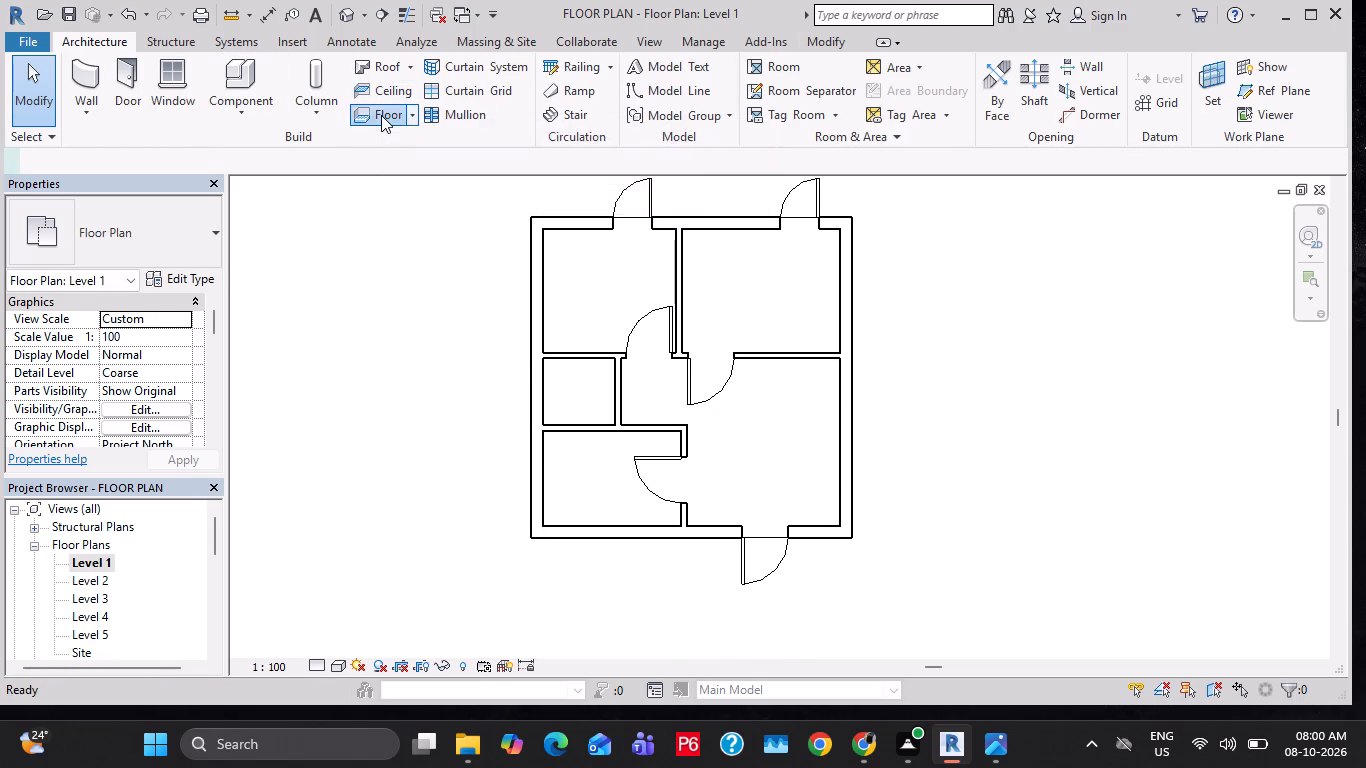
{"action": "left_click", "coordinate": [161, 320]}
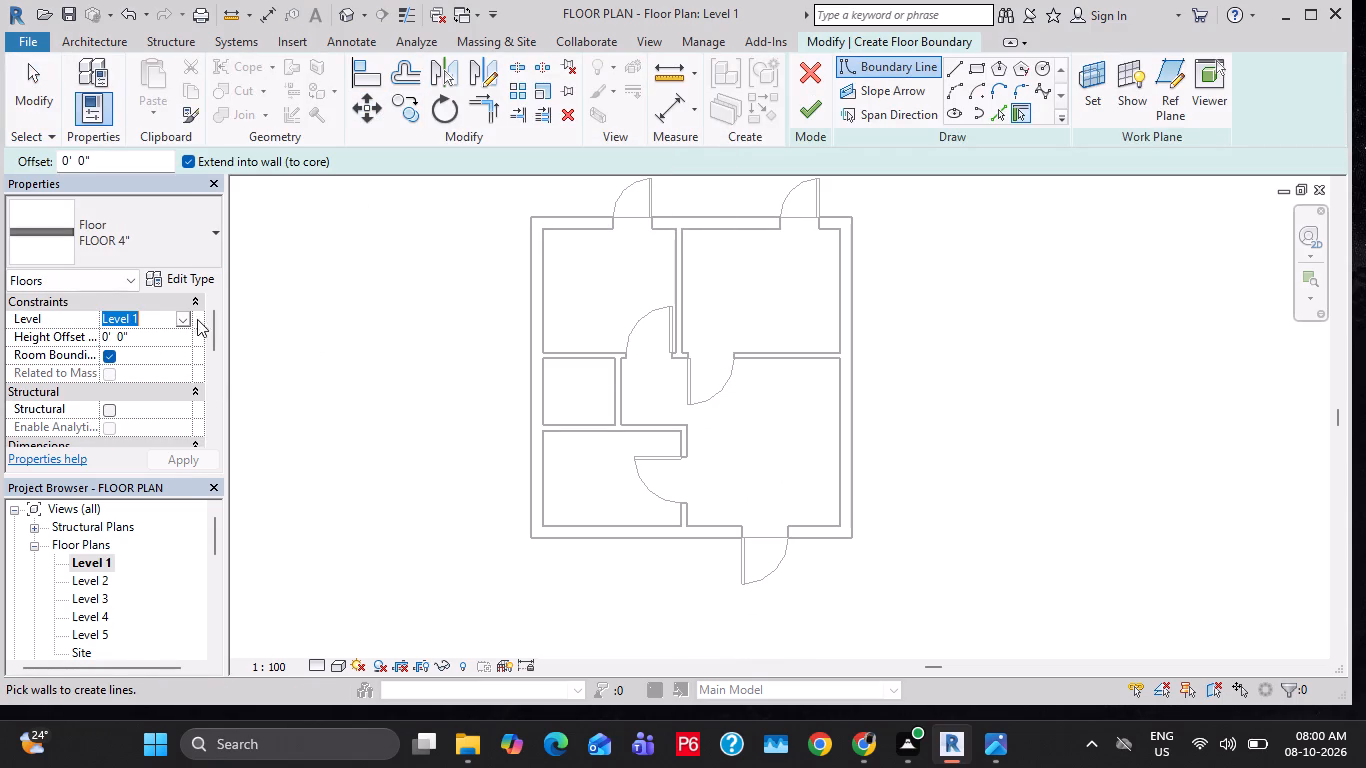
{"action": "left_click", "coordinate": [186, 319]}
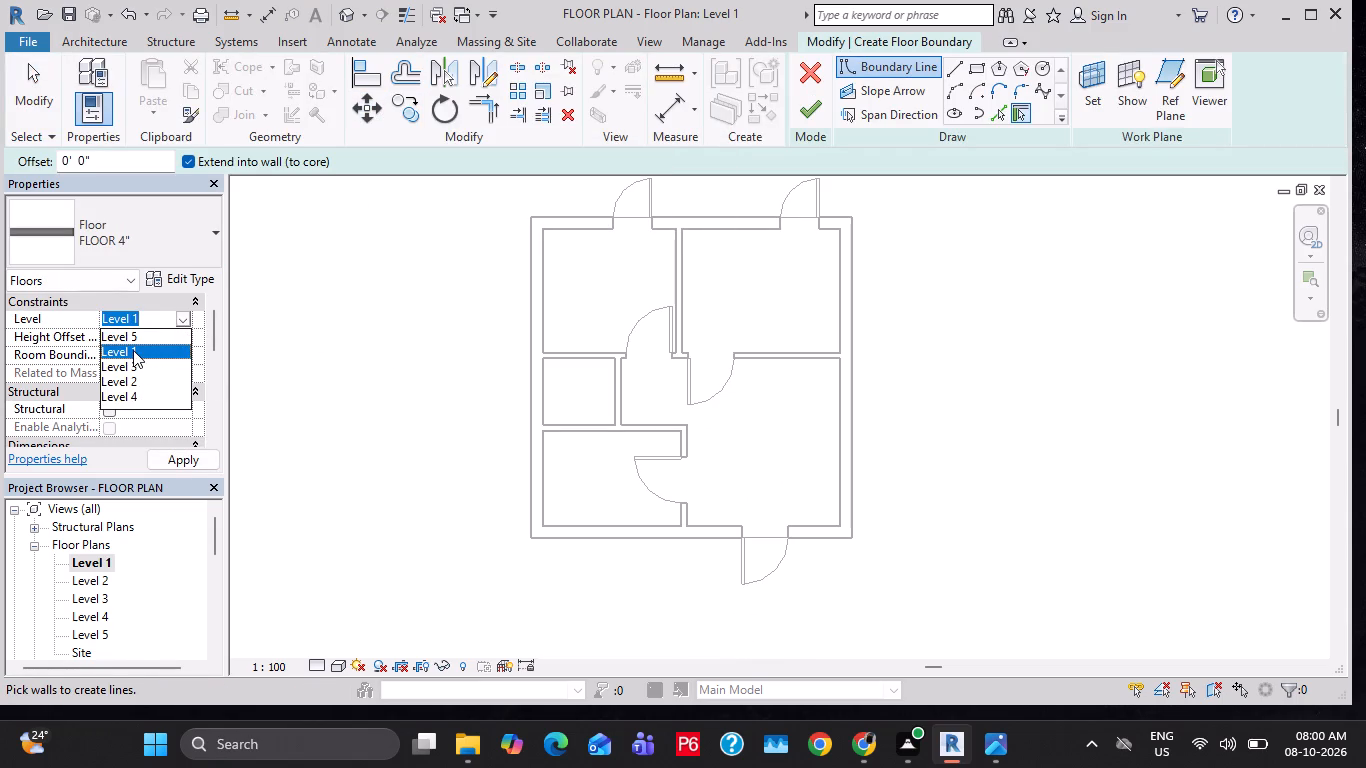
{"action": "left_click", "coordinate": [143, 340]}
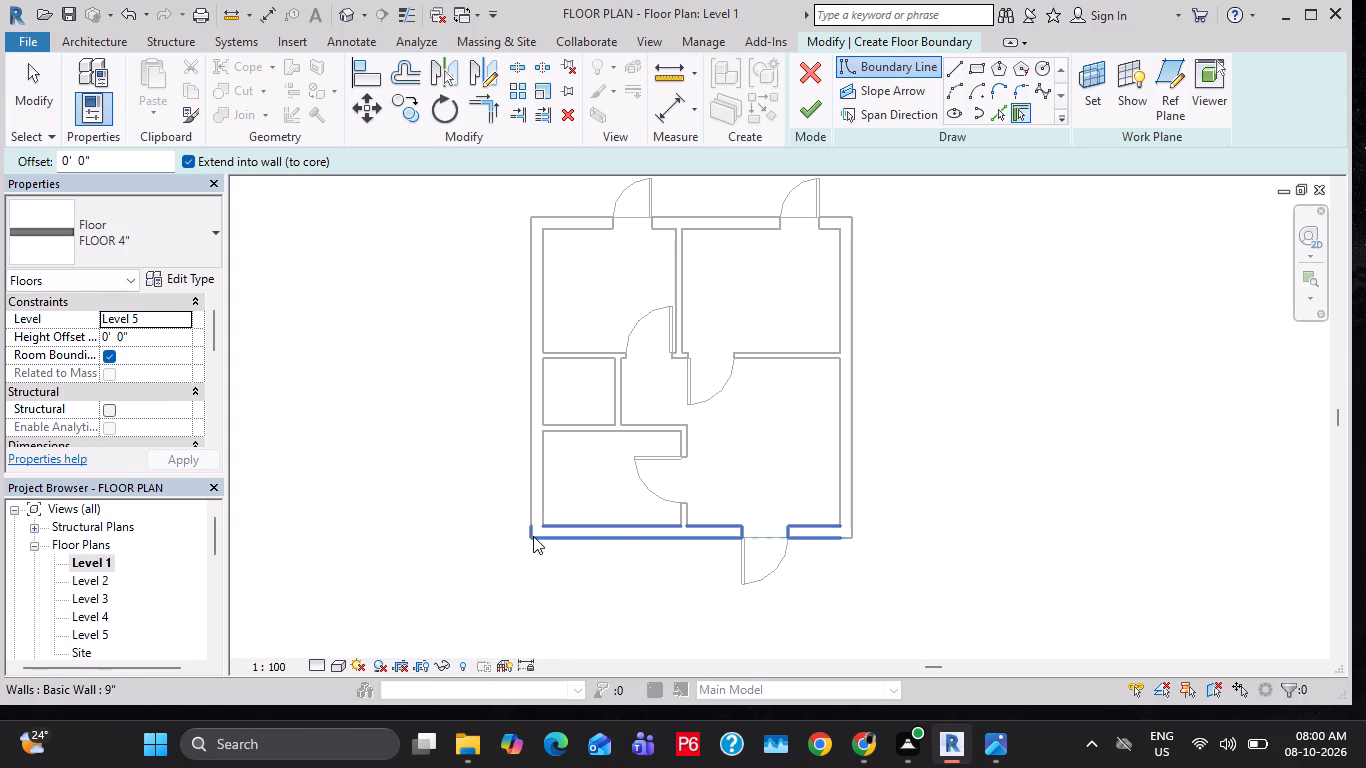
{"action": "left_click", "coordinate": [534, 536]}
{"action": "left_click", "coordinate": [526, 468]}
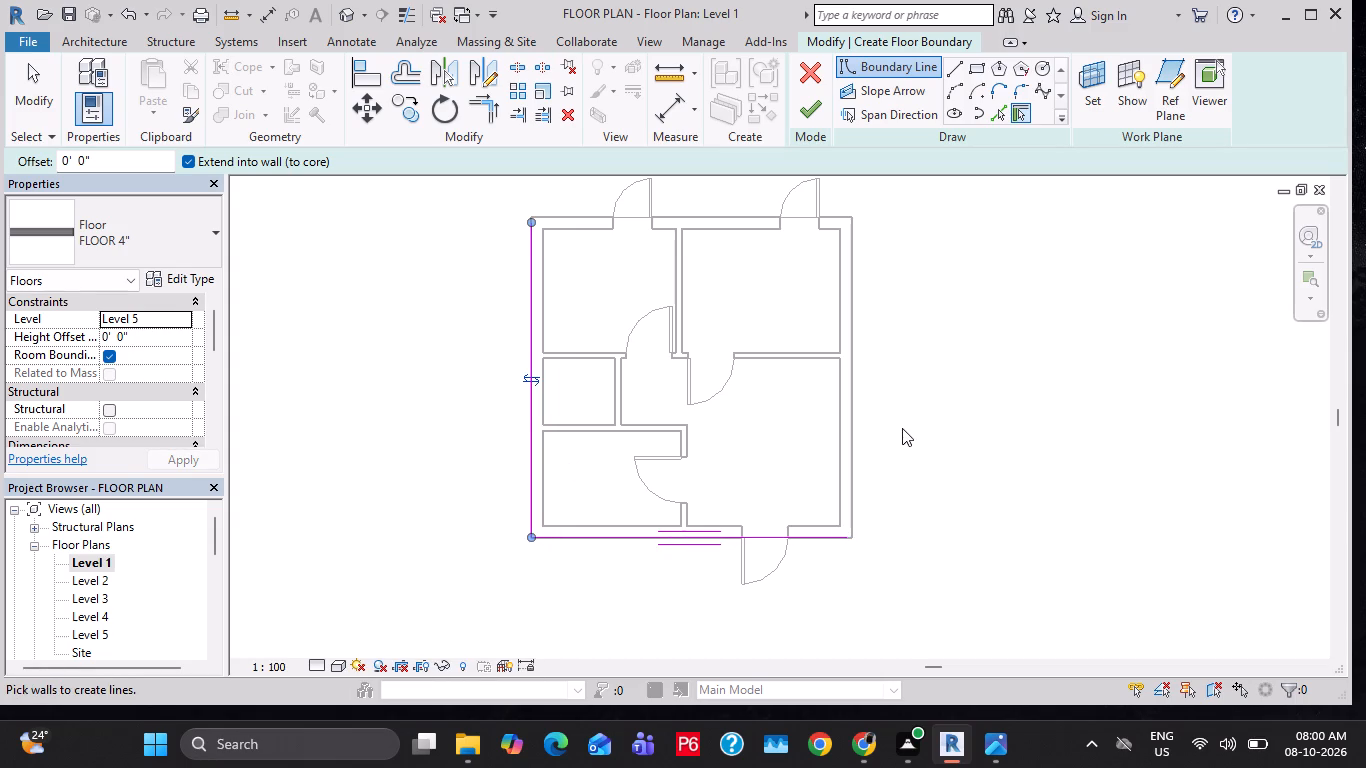
{"action": "left_click", "coordinate": [859, 401]}
{"action": "left_click", "coordinate": [760, 213]}
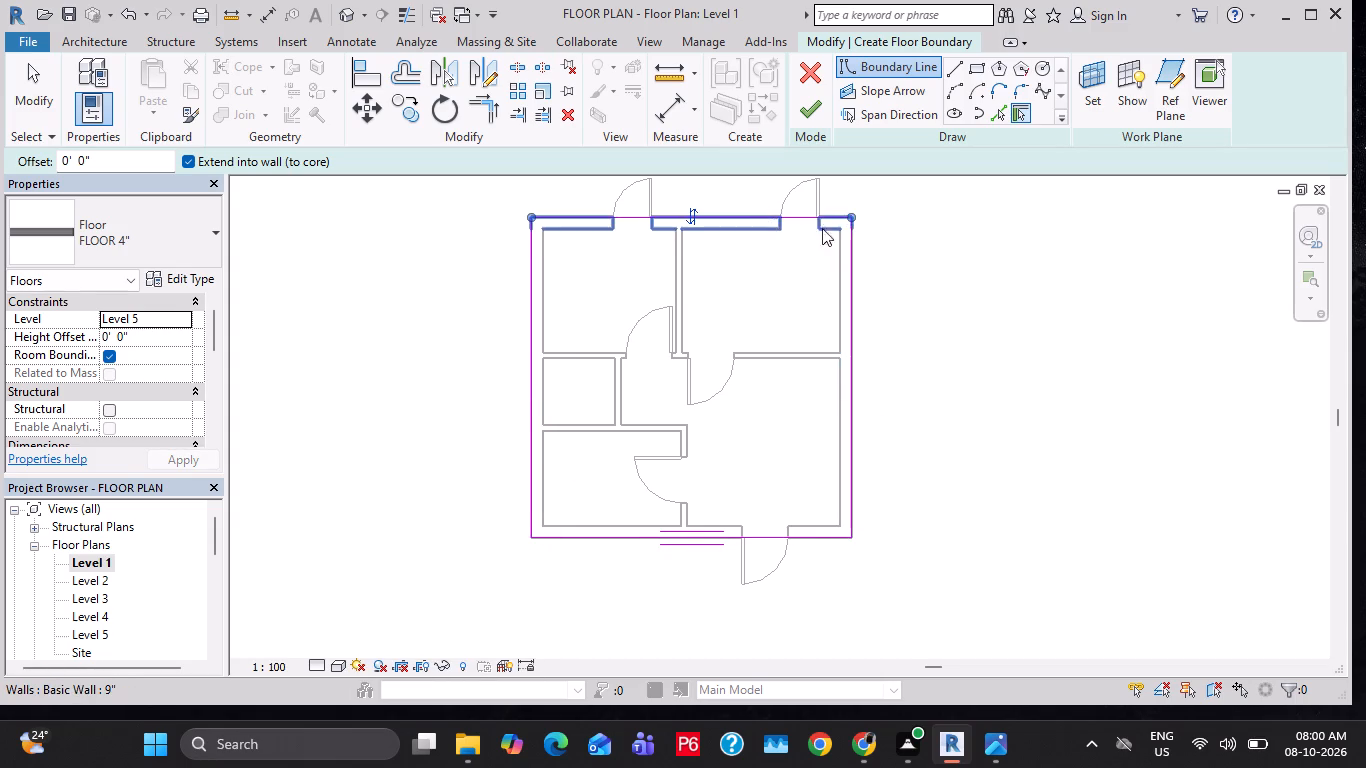
{"action": "middle_click_drag", "start_coordinate": [881, 229], "coordinate": [869, 290]}
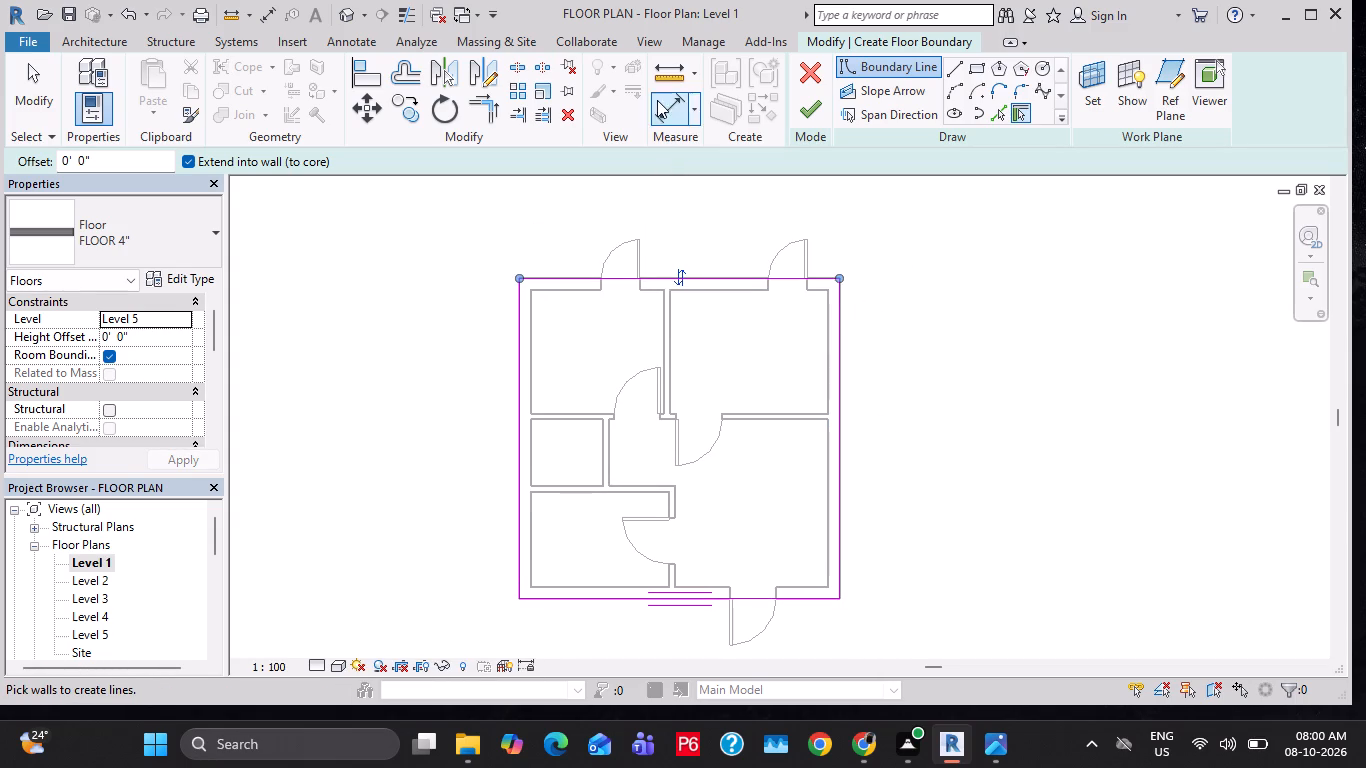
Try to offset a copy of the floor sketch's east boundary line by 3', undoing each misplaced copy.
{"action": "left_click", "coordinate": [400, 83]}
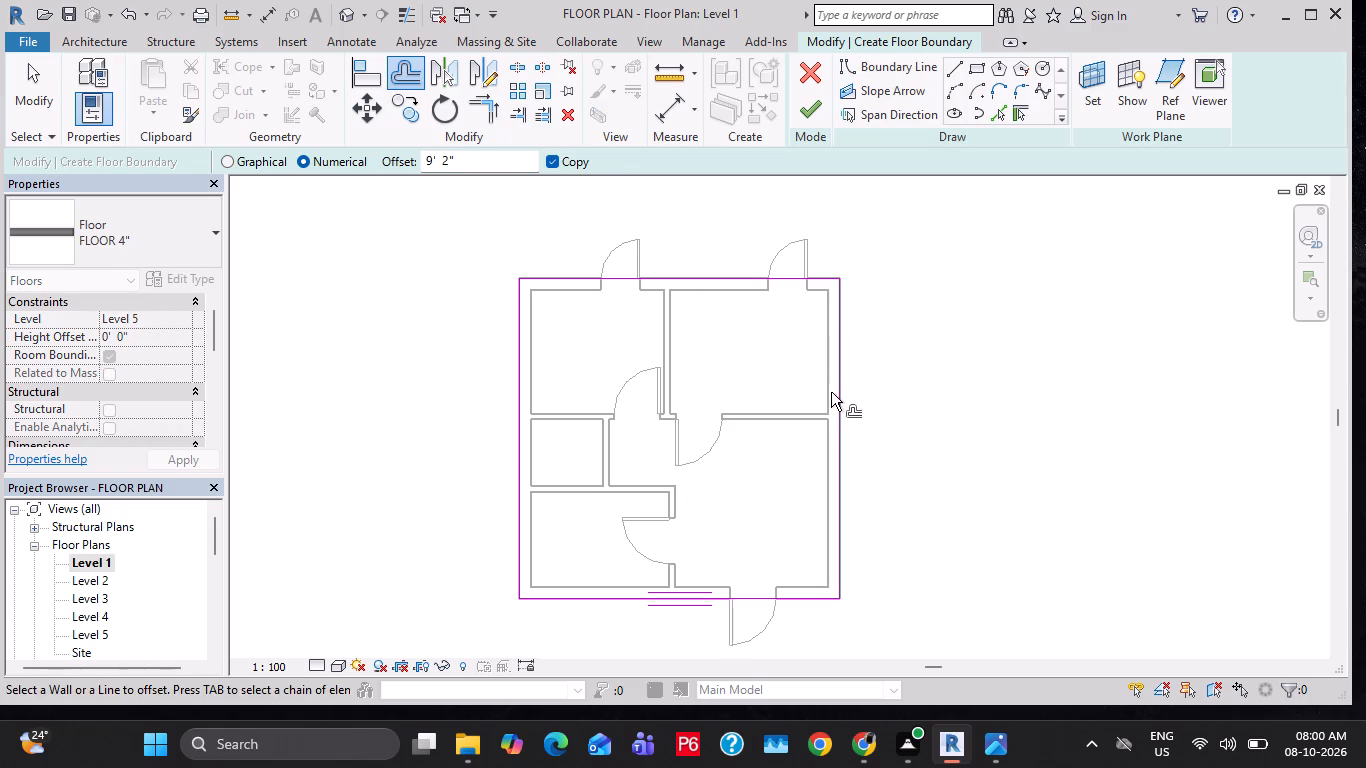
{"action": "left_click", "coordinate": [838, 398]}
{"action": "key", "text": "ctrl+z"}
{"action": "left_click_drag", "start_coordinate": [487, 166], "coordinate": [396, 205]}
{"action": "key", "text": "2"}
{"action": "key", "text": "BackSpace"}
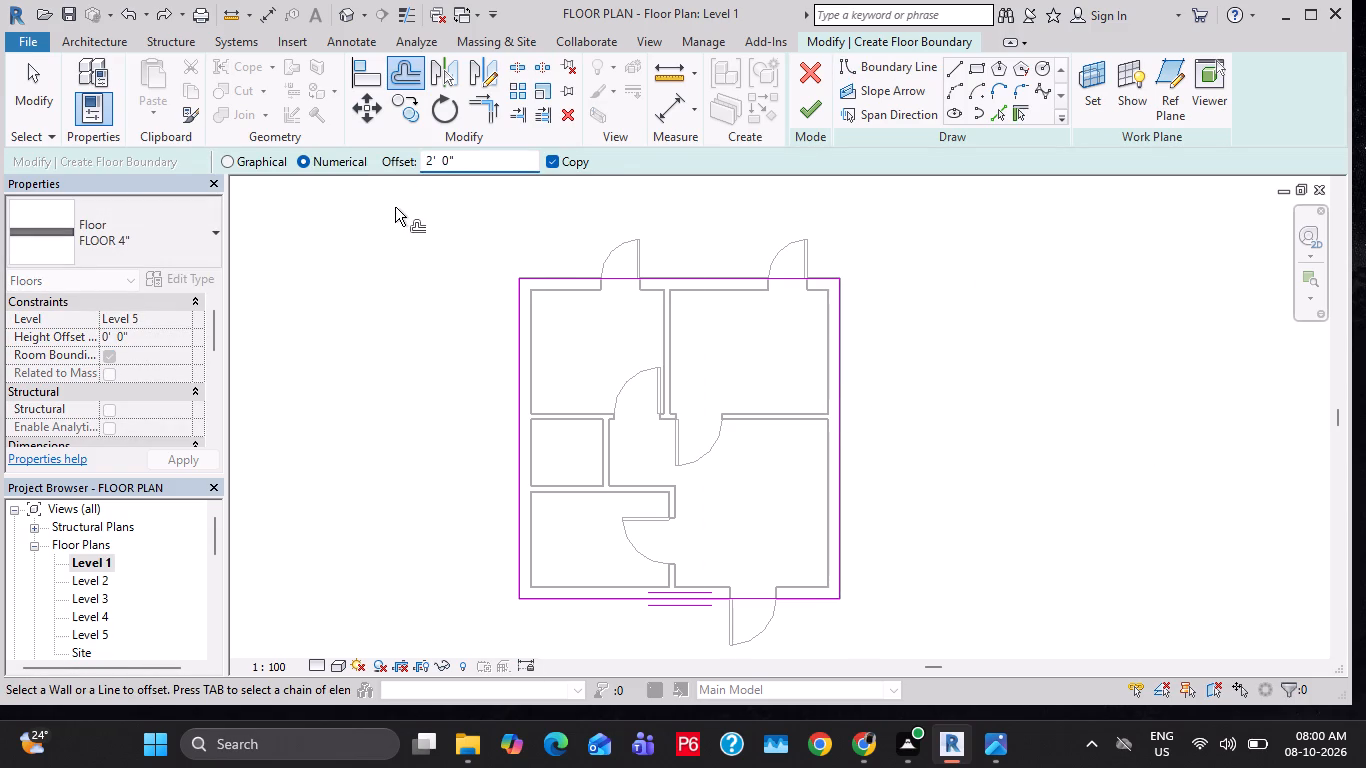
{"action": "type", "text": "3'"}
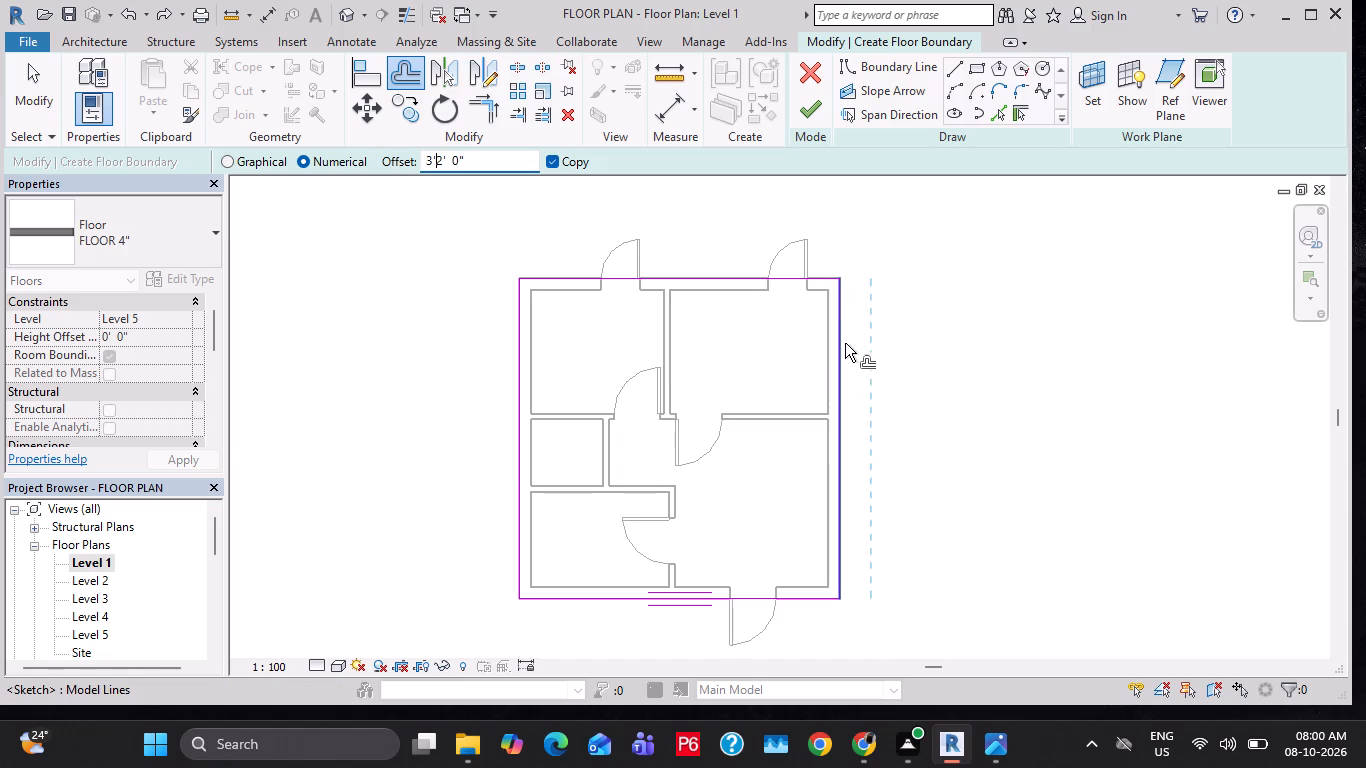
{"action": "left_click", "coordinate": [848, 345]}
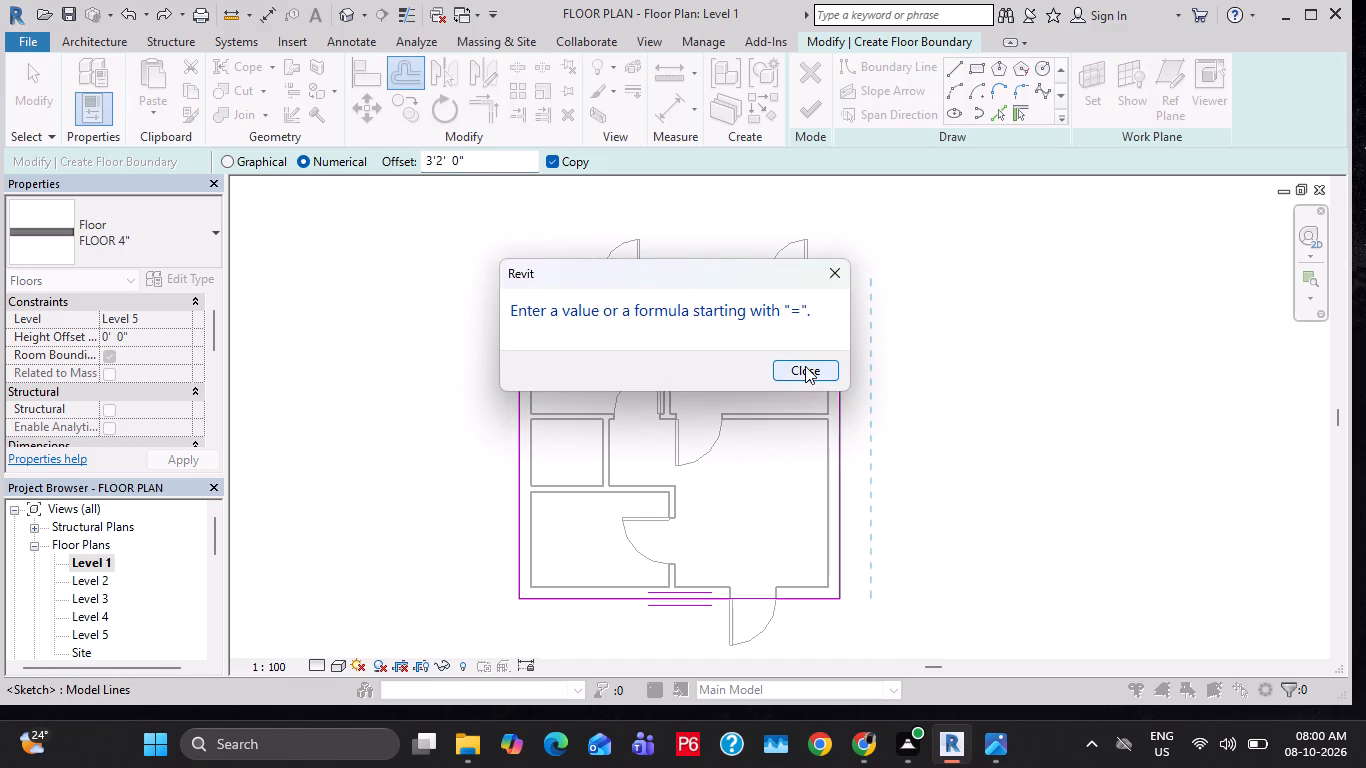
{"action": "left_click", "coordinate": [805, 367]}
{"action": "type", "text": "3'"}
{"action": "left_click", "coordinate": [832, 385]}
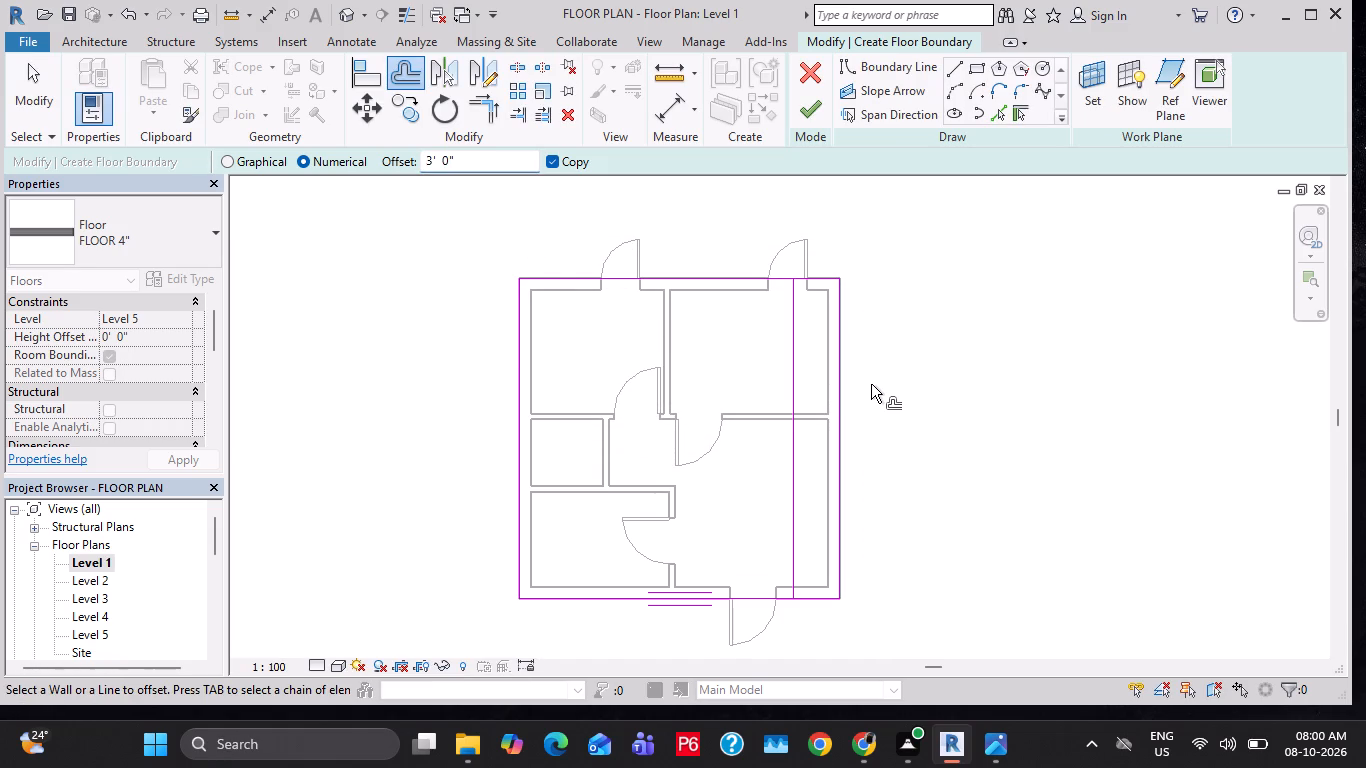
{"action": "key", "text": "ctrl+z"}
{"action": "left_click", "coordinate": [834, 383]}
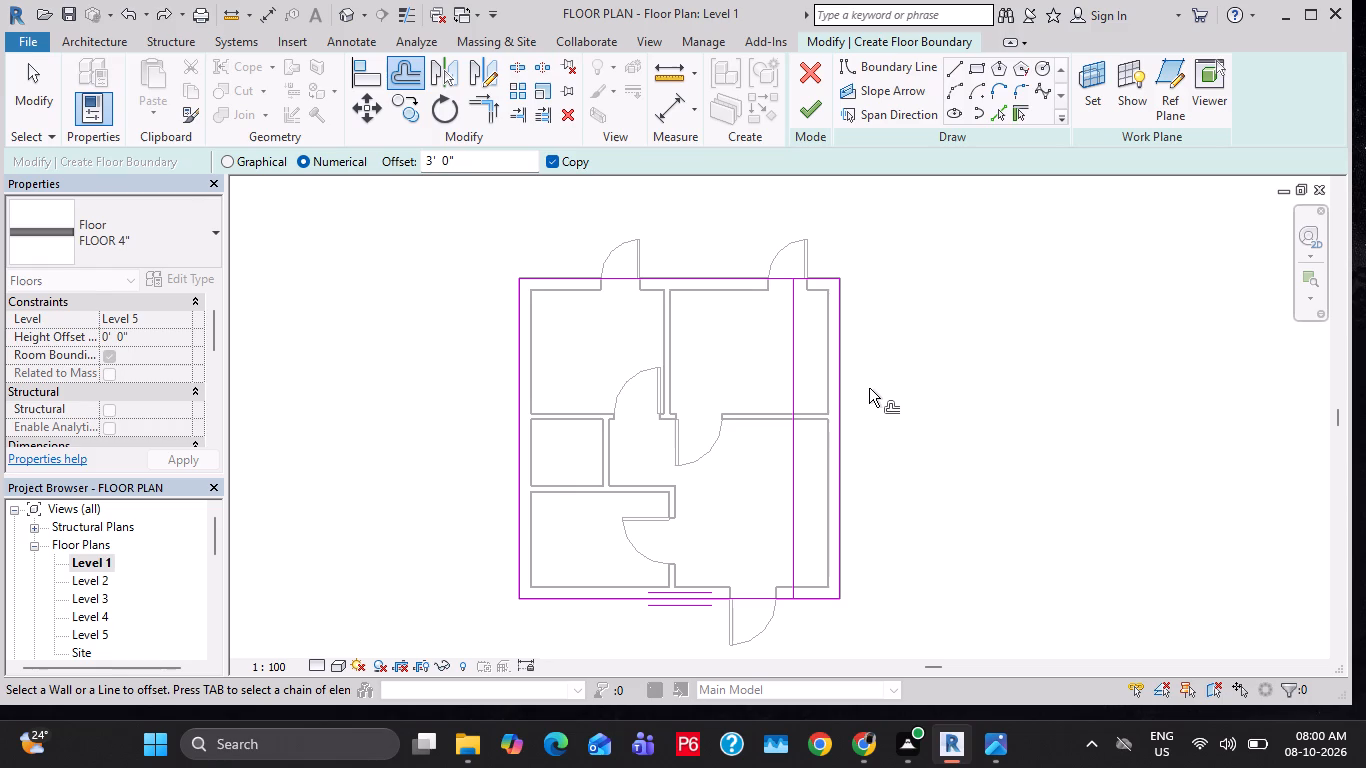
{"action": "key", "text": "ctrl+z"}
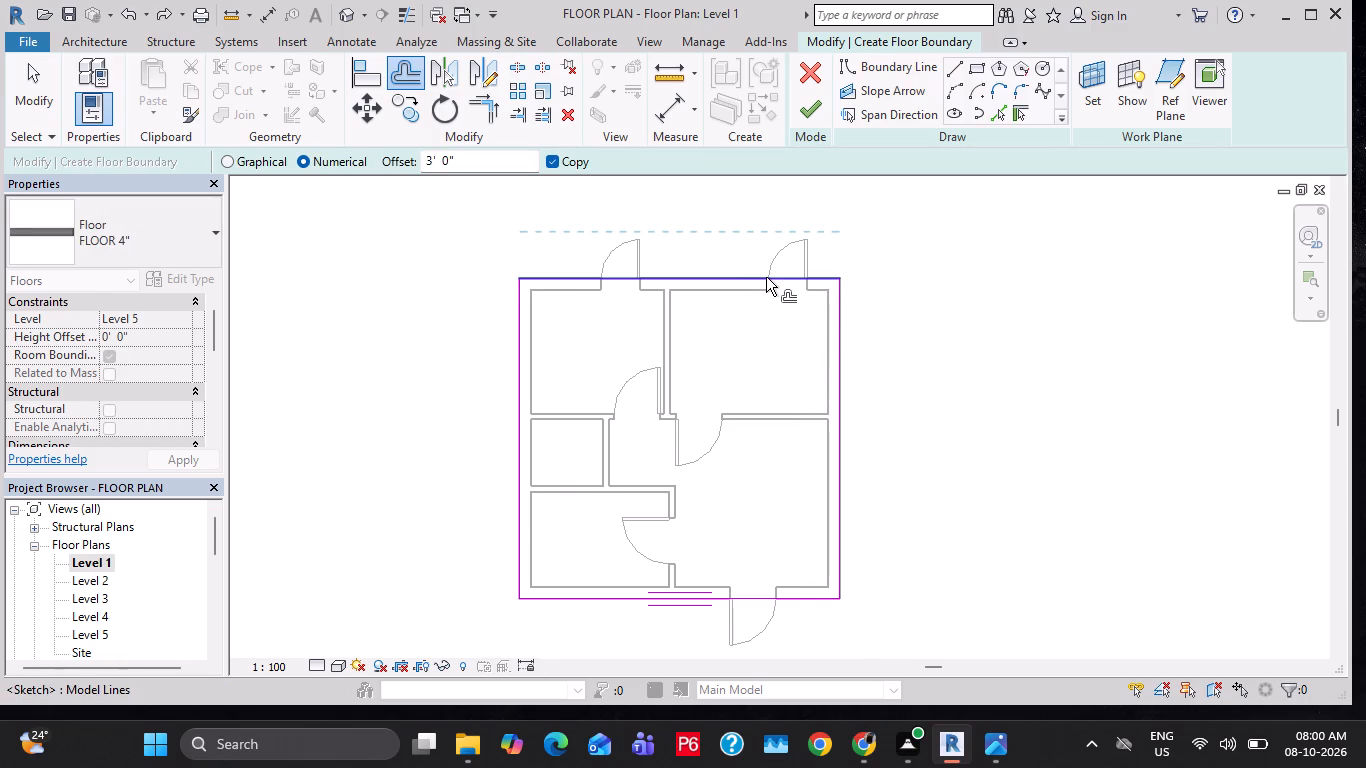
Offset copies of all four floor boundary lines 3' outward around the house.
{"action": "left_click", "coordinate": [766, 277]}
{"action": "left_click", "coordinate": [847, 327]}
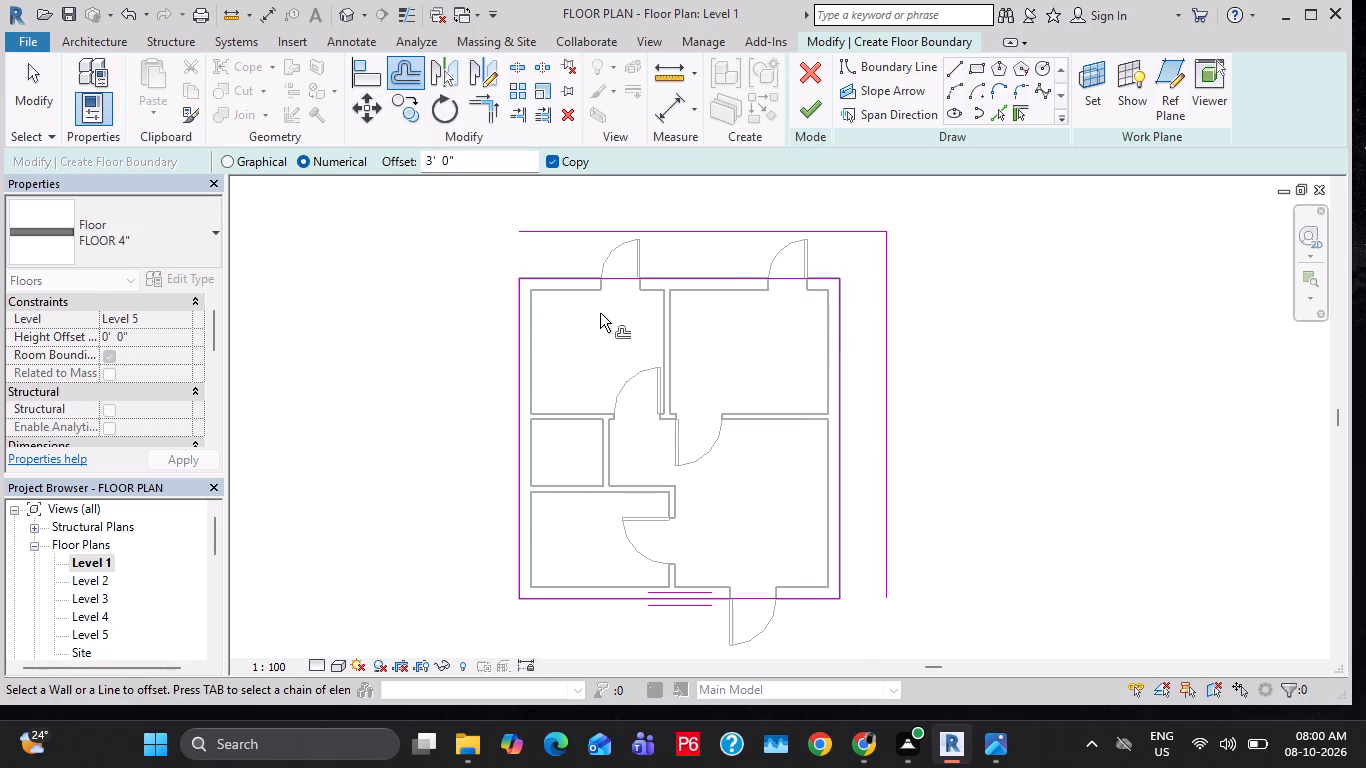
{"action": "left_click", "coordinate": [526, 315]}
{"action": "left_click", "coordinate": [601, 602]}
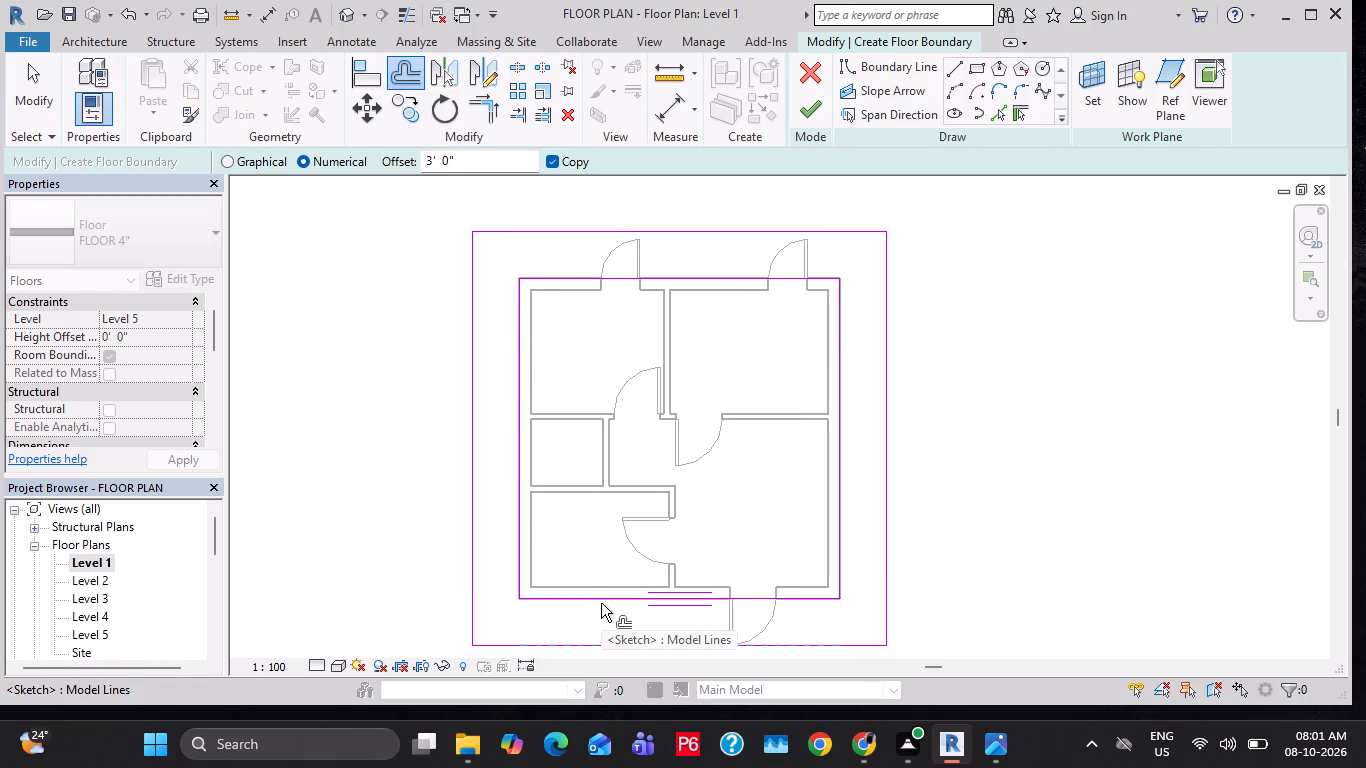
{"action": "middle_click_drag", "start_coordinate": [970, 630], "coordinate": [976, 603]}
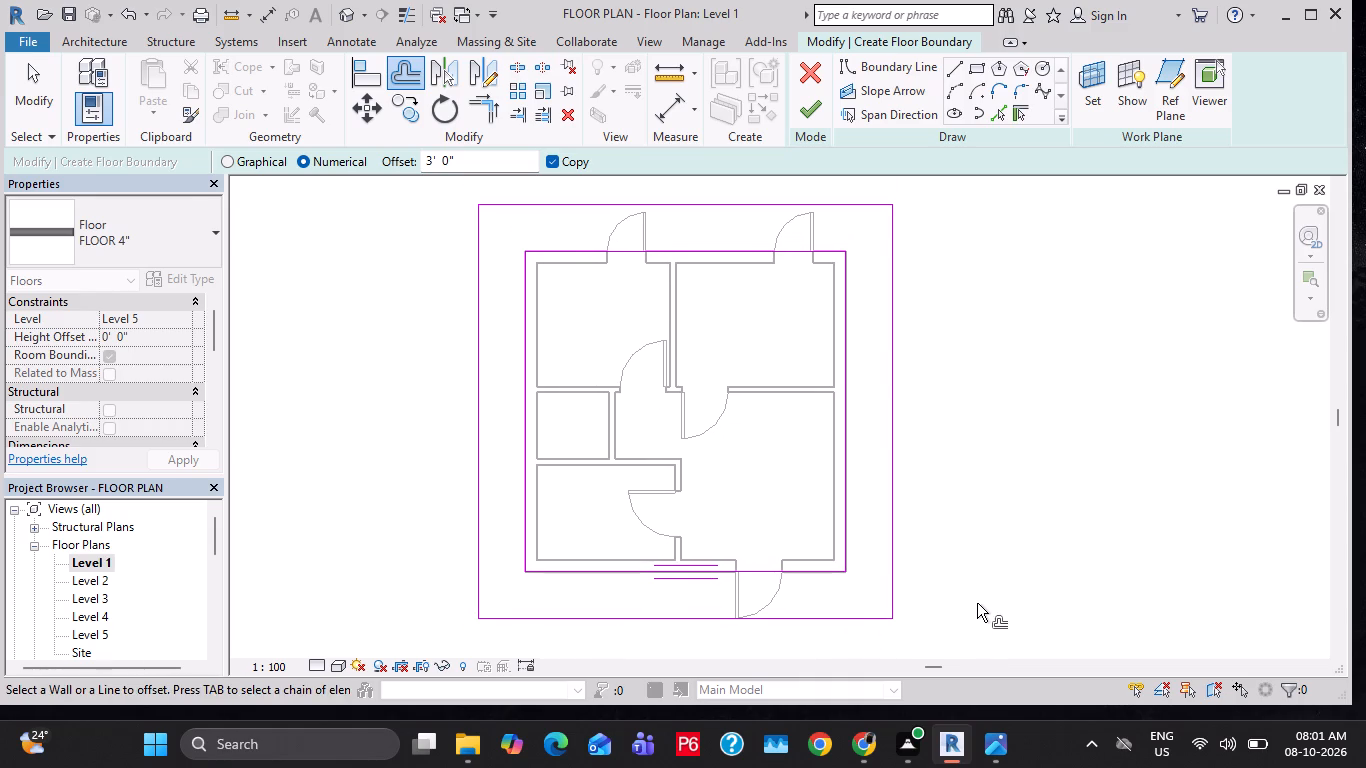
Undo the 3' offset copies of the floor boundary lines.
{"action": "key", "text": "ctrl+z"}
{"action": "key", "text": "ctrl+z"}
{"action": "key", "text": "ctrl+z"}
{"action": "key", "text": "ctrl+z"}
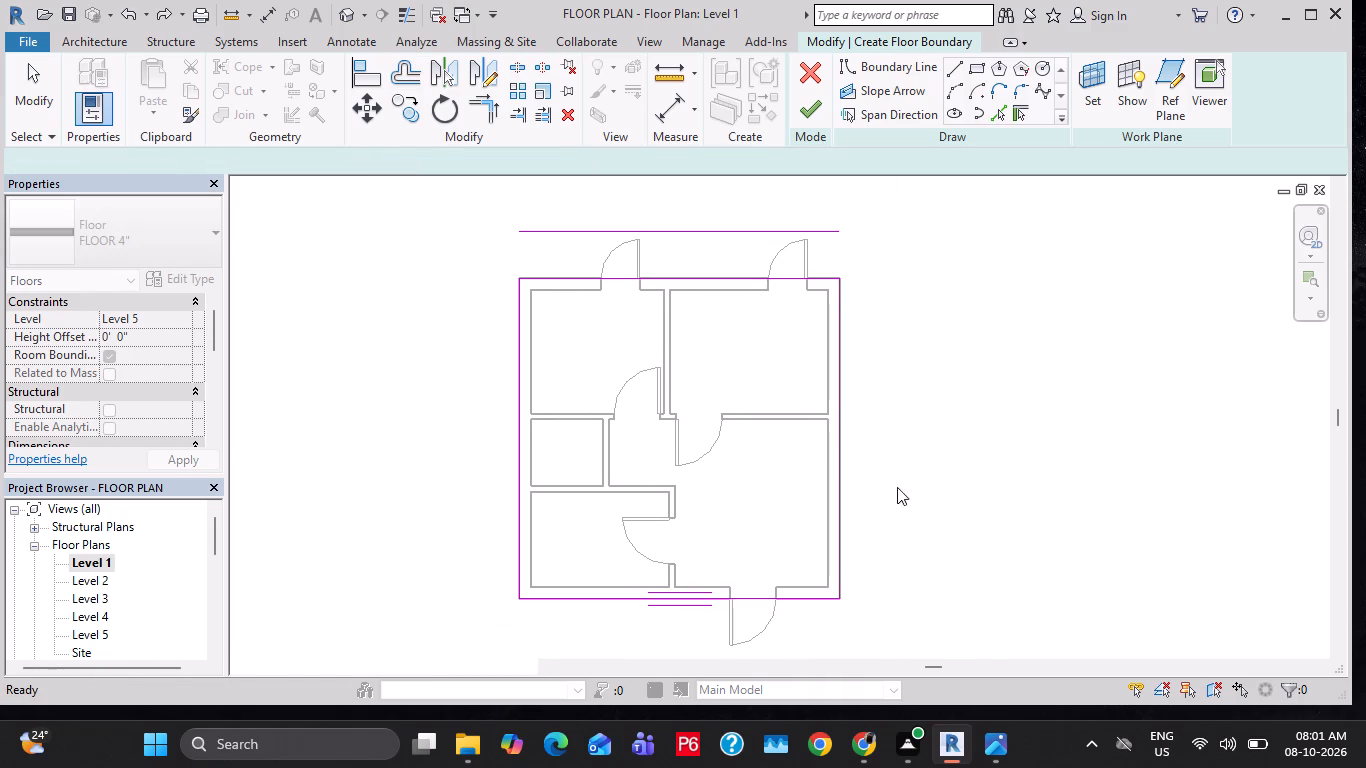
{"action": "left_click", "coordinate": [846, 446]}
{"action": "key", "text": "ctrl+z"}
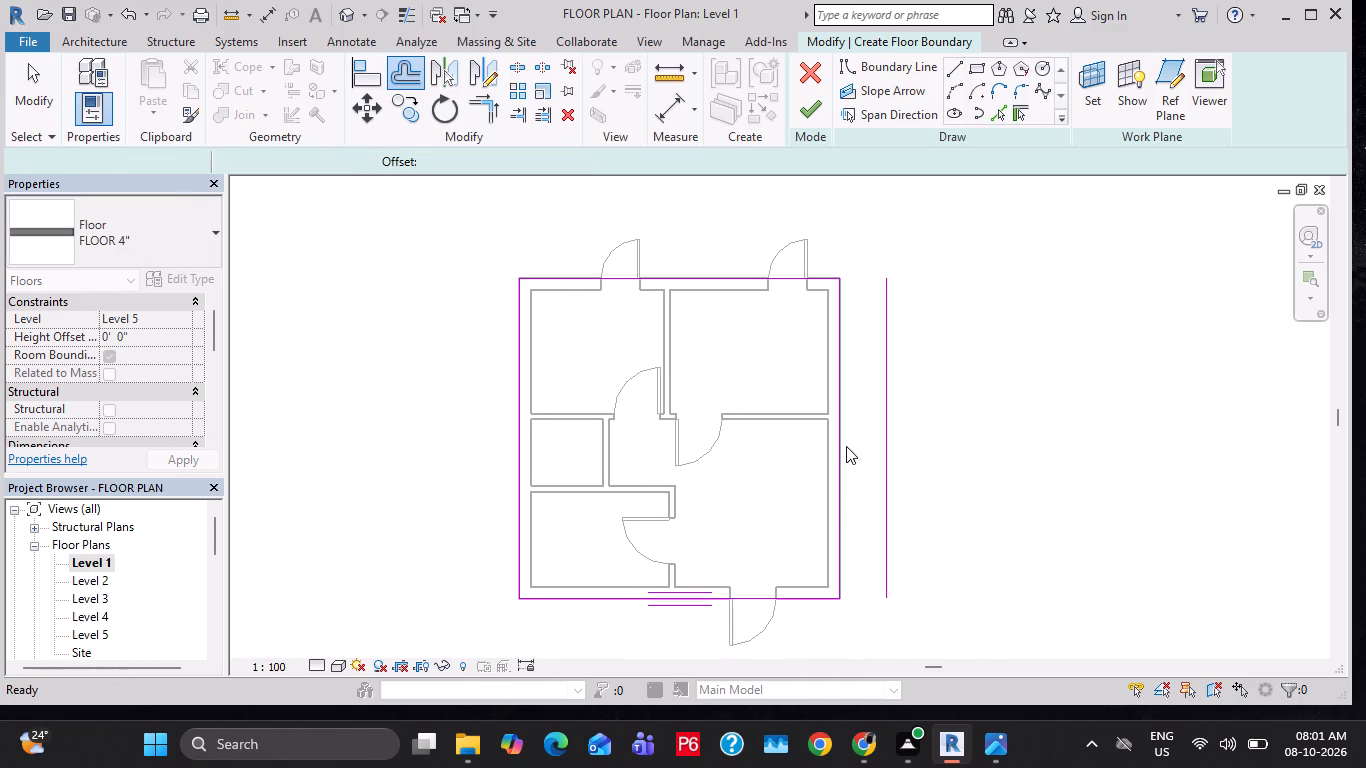
Offset copies of all four floor boundary lines 4' outward to form an outer boundary around the house.
{"action": "left_click_drag", "start_coordinate": [479, 172], "coordinate": [428, 172]}
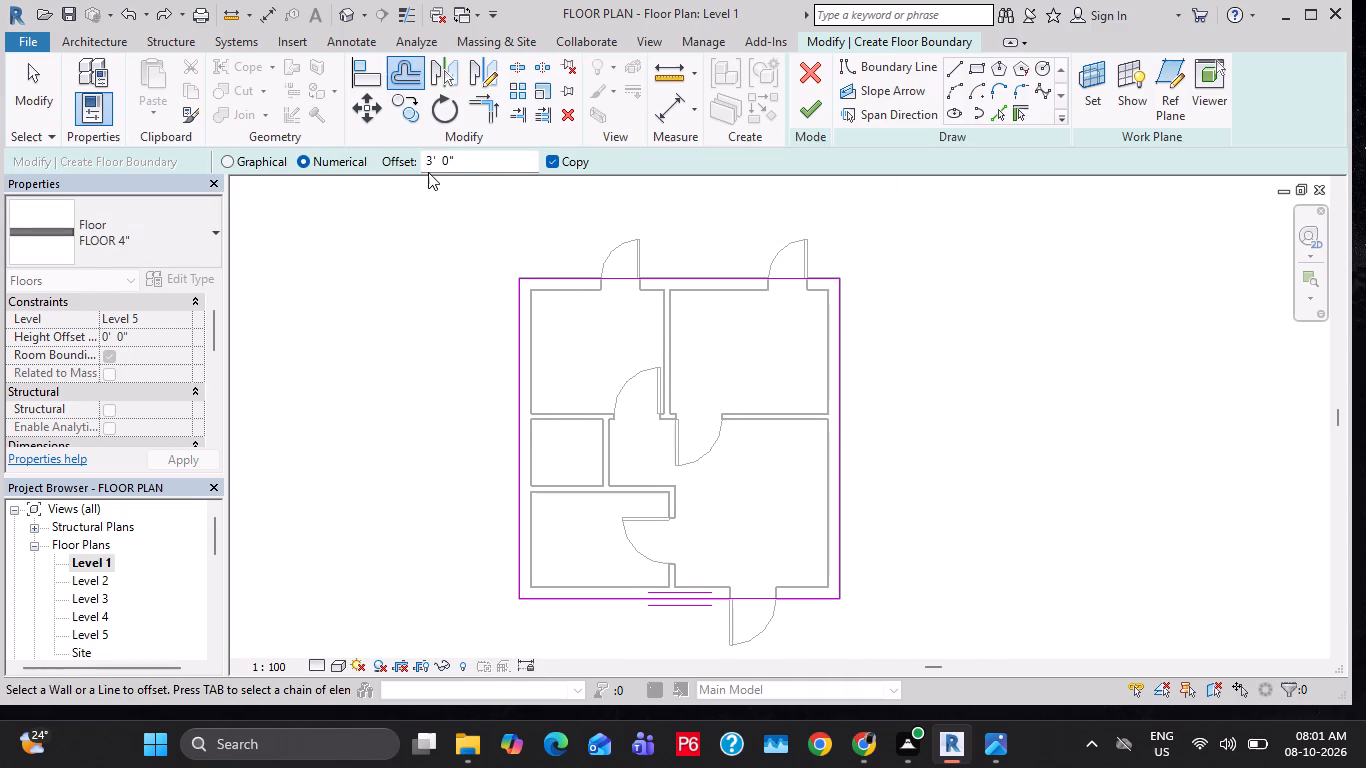
{"action": "left_click_drag", "start_coordinate": [428, 172], "coordinate": [427, 172]}
{"action": "left_click_drag", "start_coordinate": [482, 160], "coordinate": [405, 167]}
{"action": "key", "text": "4"}
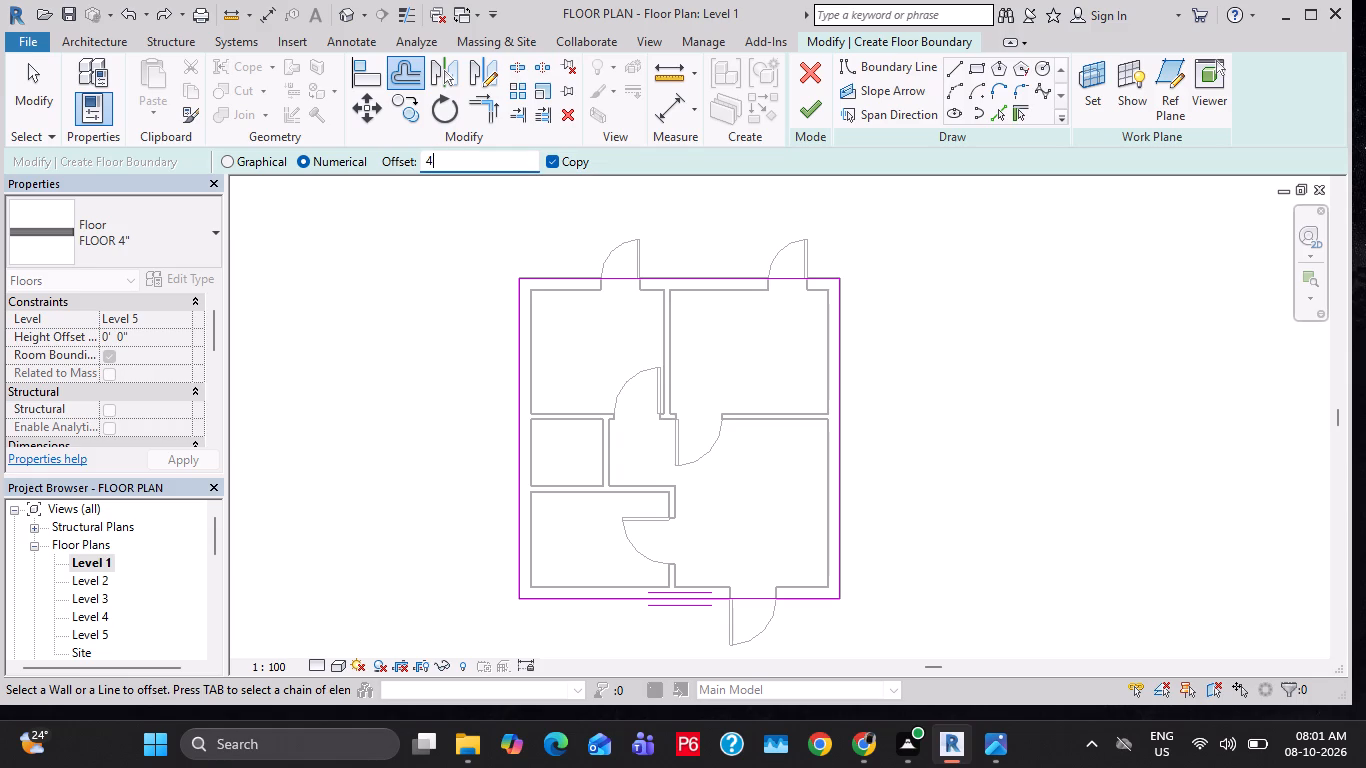
{"action": "key", "text": "apostrophe"}
{"action": "left_click", "coordinate": [840, 361]}
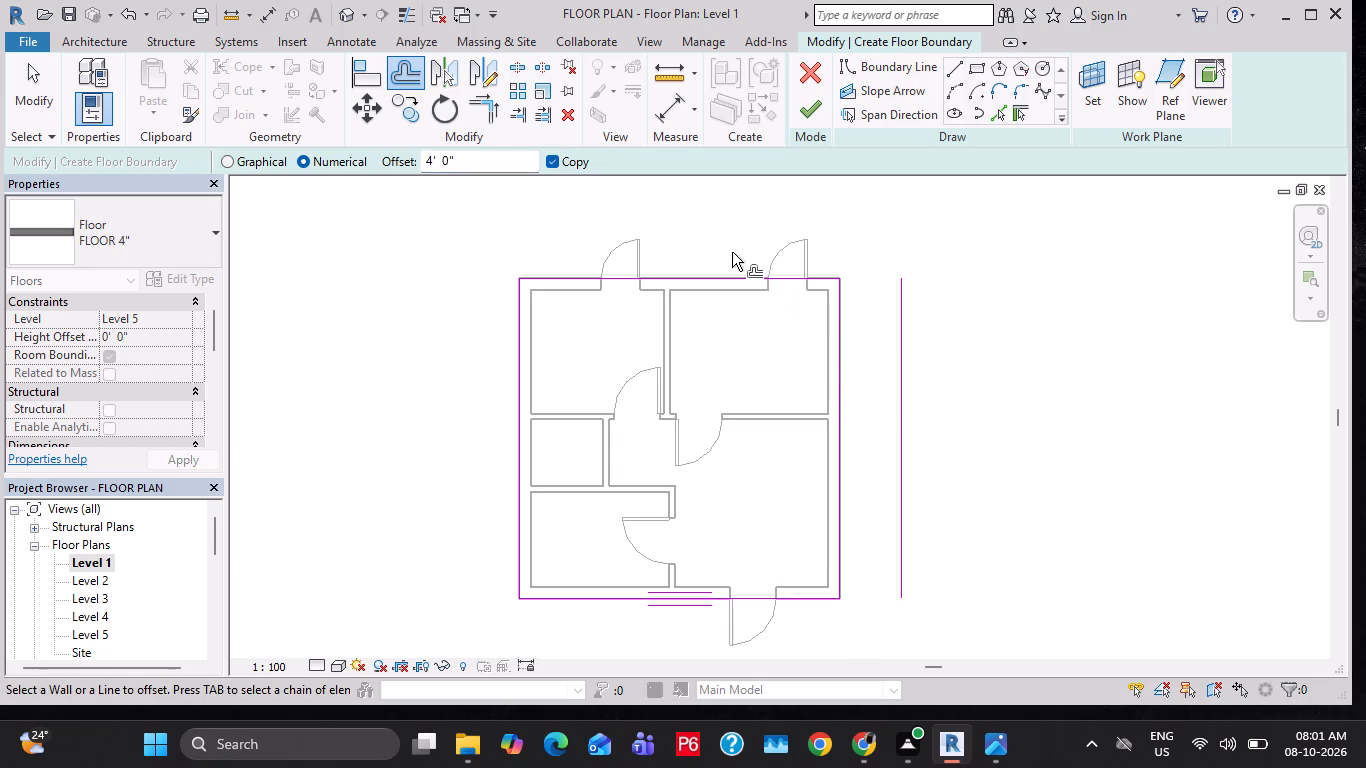
{"action": "left_click", "coordinate": [730, 271]}
{"action": "left_click", "coordinate": [517, 342]}
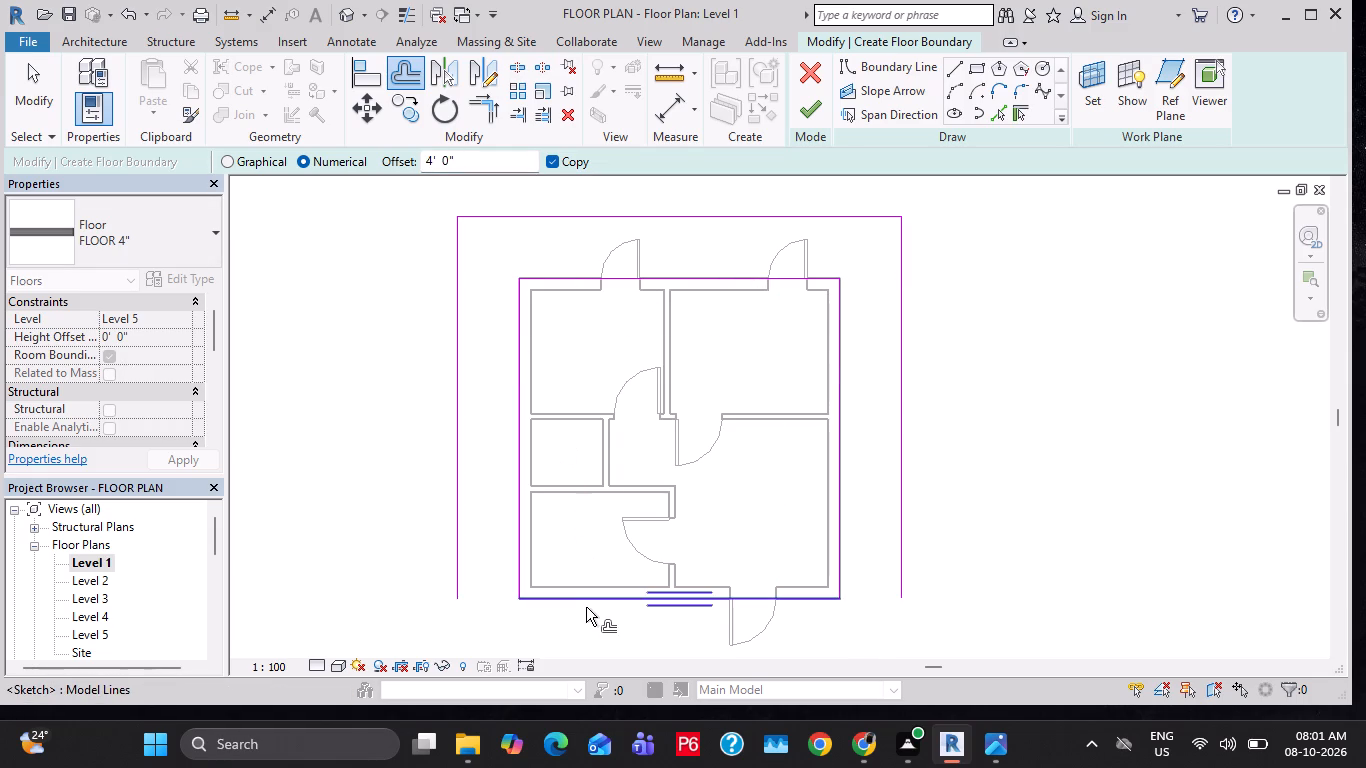
{"action": "left_click", "coordinate": [586, 607]}
Finish the floor sketch as a 4' wide ring around the house and clear the selection.
{"action": "scroll", "coordinate": [945, 536], "scroll_direction": "down", "scroll_amount": 1}
{"action": "middle_click_drag", "start_coordinate": [945, 527], "coordinate": [968, 494]}
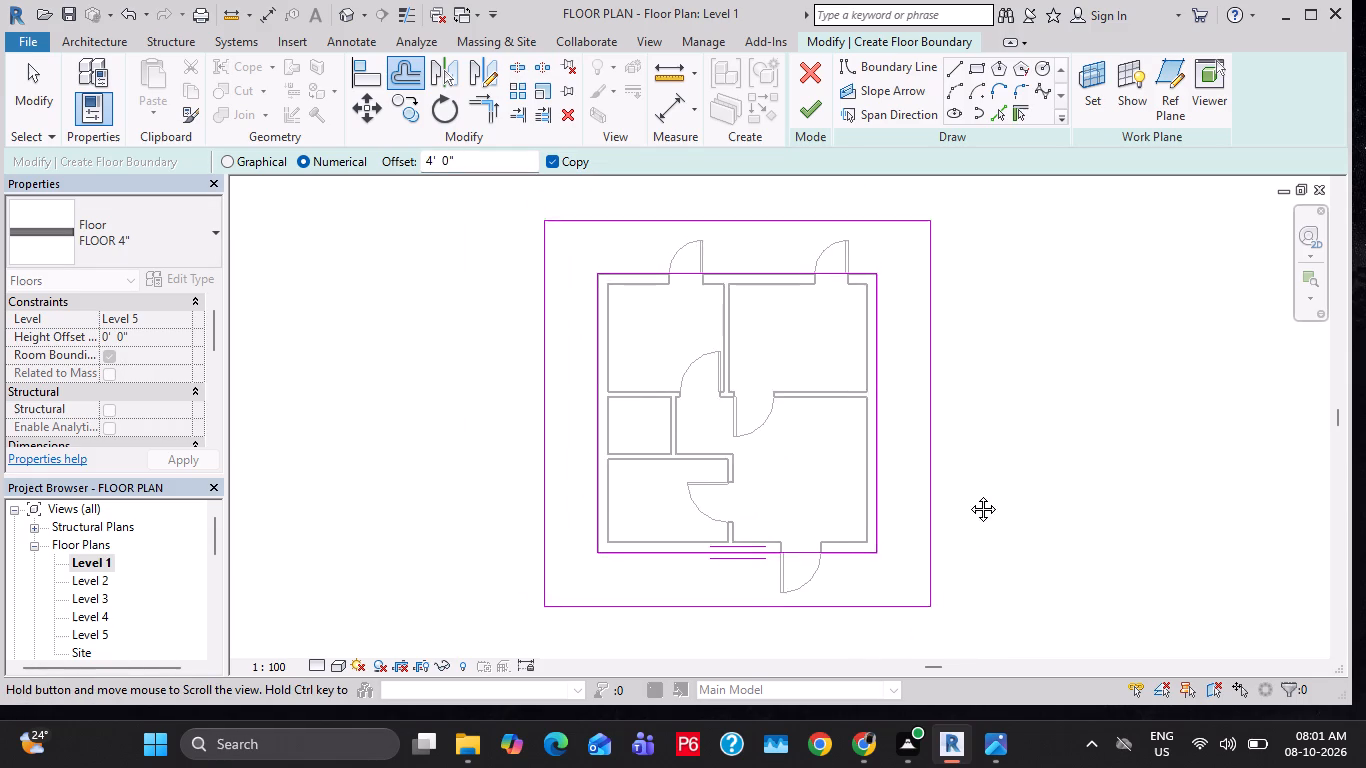
{"action": "middle_click_drag", "start_coordinate": [968, 494], "coordinate": [928, 361]}
{"action": "left_click", "coordinate": [819, 108]}
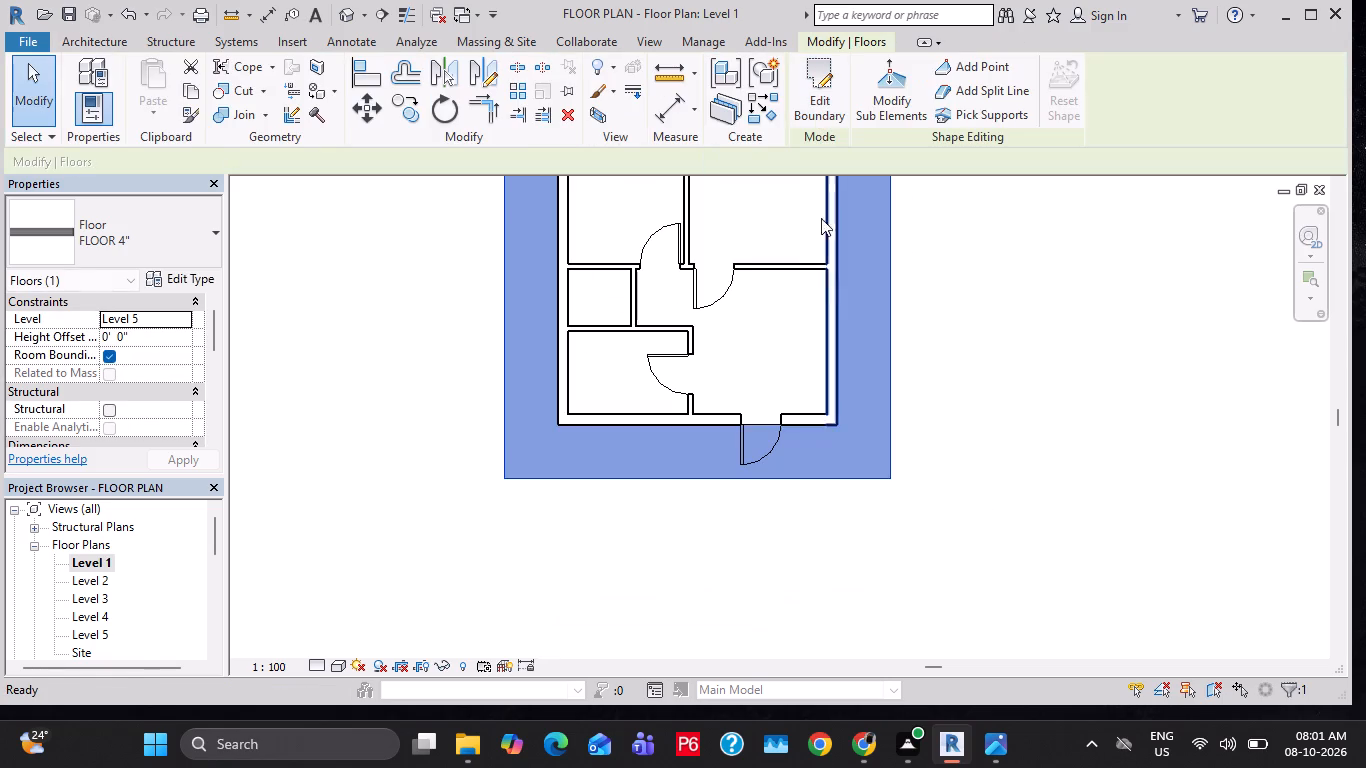
{"action": "middle_click_drag", "start_coordinate": [1020, 376], "coordinate": [1024, 412]}
{"action": "key", "text": "Escape"}
{"action": "key", "text": "Escape"}
{"action": "key", "text": "Escape"}
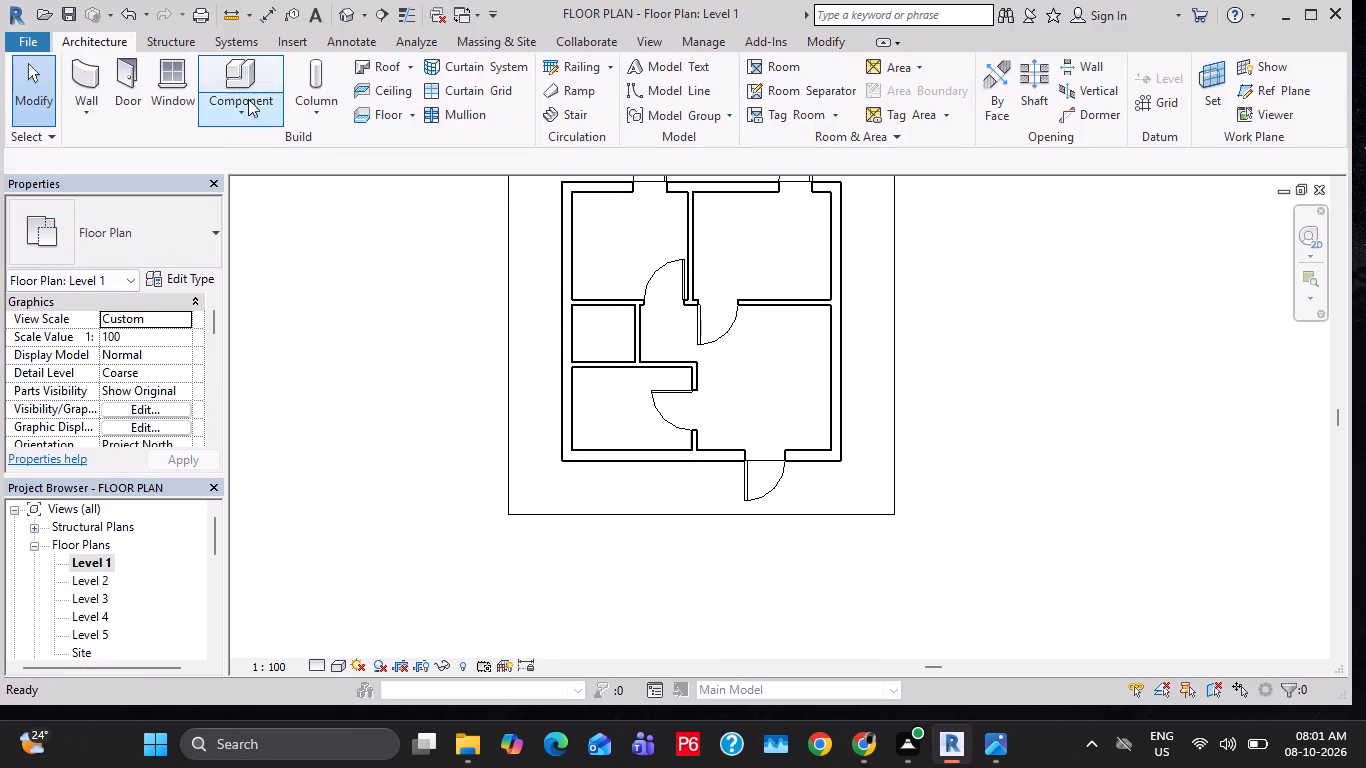
Open the default 3D view and examine the new ring-shaped floor below the house.
{"action": "left_click", "coordinate": [352, 12]}
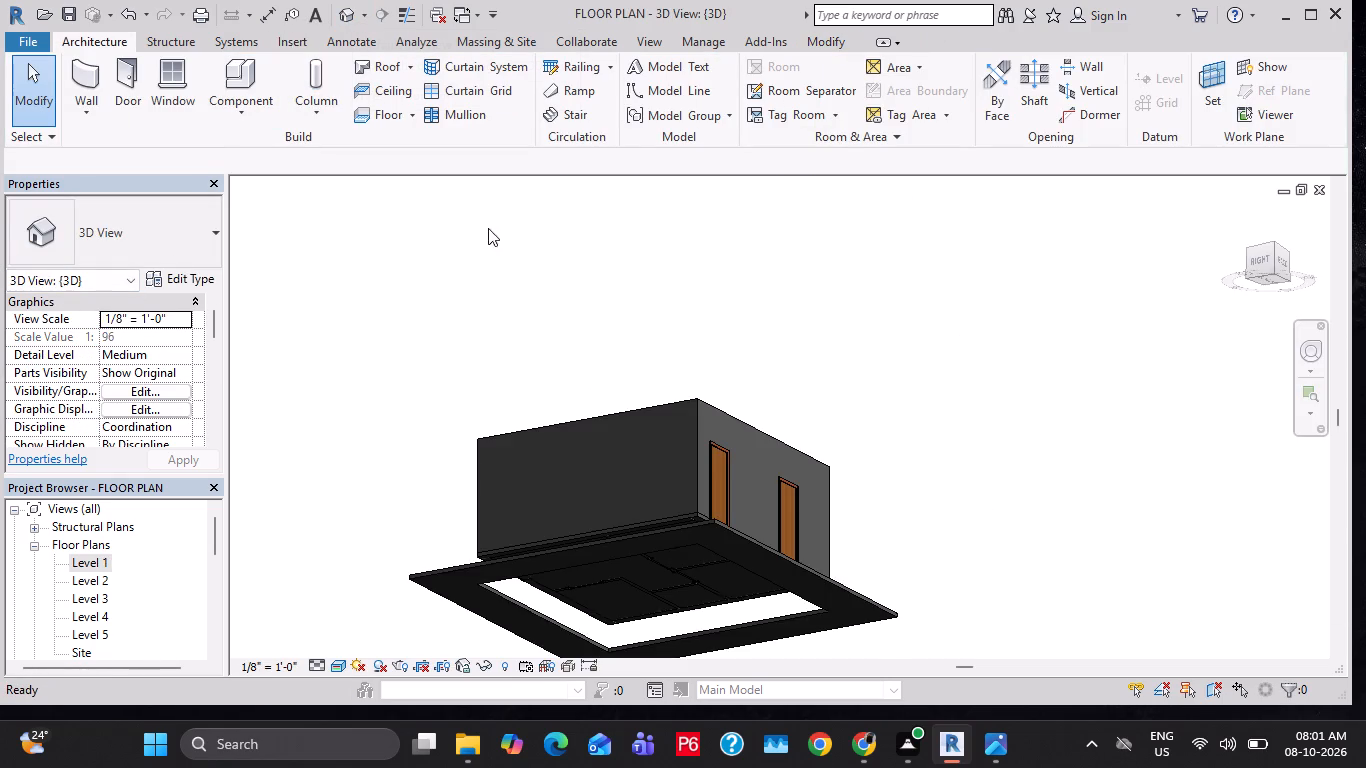
{"action": "middle_click_drag", "start_coordinate": [751, 567], "coordinate": [747, 449]}
{"action": "scroll", "coordinate": [742, 445], "scroll_direction": "up", "scroll_amount": 8}
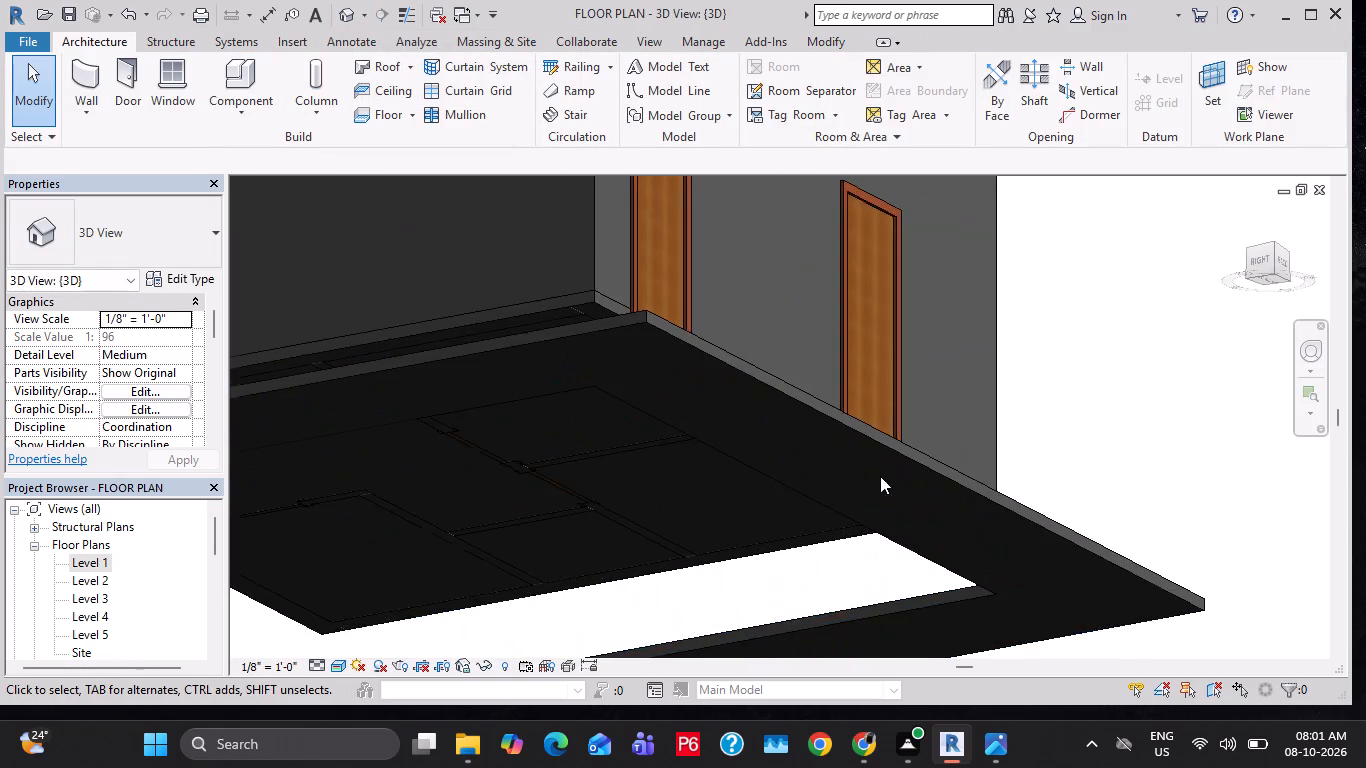
{"action": "scroll", "coordinate": [881, 474], "scroll_direction": "down", "scroll_amount": 3}
{"action": "key", "text": "space"}
{"action": "left_click", "coordinate": [1034, 414]}
{"action": "middle_click_drag", "start_coordinate": [559, 383], "coordinate": [603, 409]}
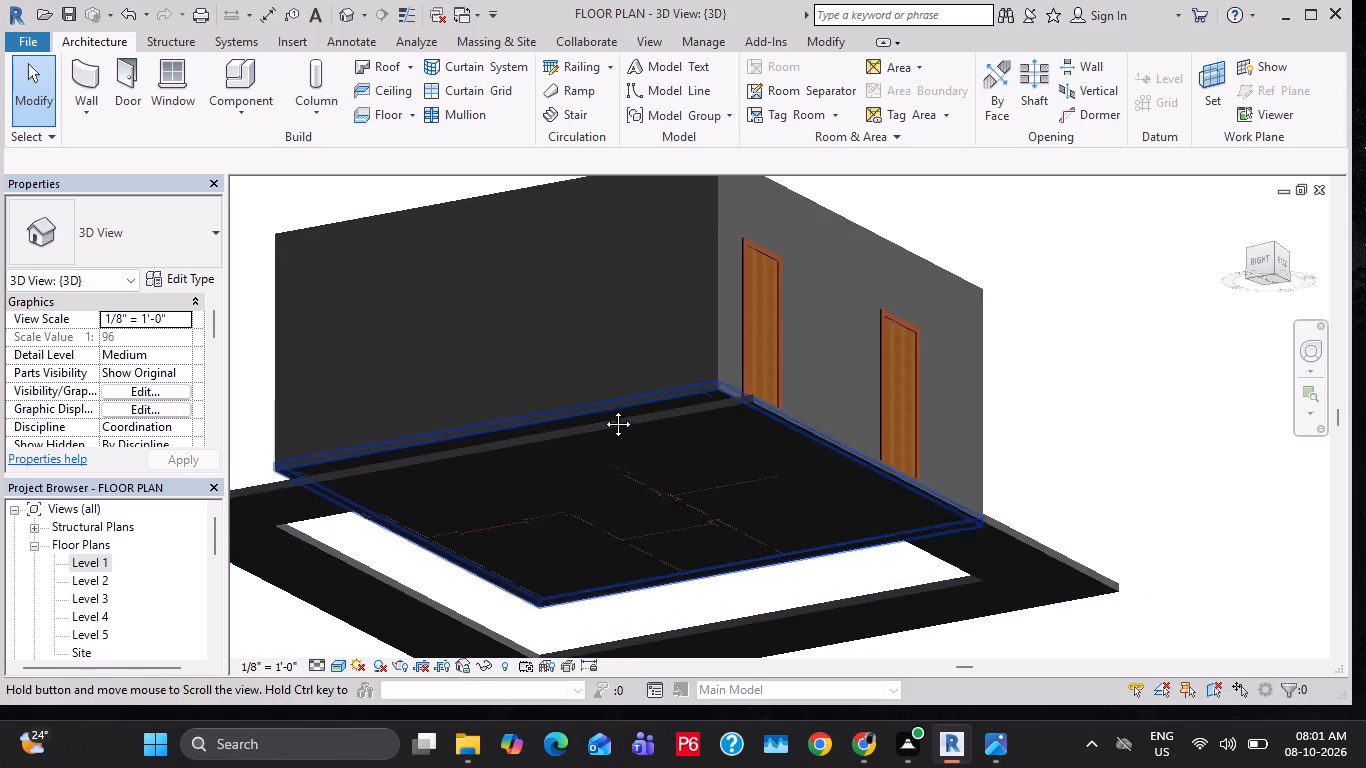
{"action": "middle_click_drag", "start_coordinate": [603, 409], "coordinate": [675, 362]}
{"action": "middle_click_drag", "start_coordinate": [811, 455], "coordinate": [757, 482], "text": "ctrl"}
{"action": "scroll", "coordinate": [779, 454], "scroll_direction": "up", "scroll_amount": 1}
{"action": "scroll", "coordinate": [788, 440], "scroll_direction": "down", "scroll_amount": 4}
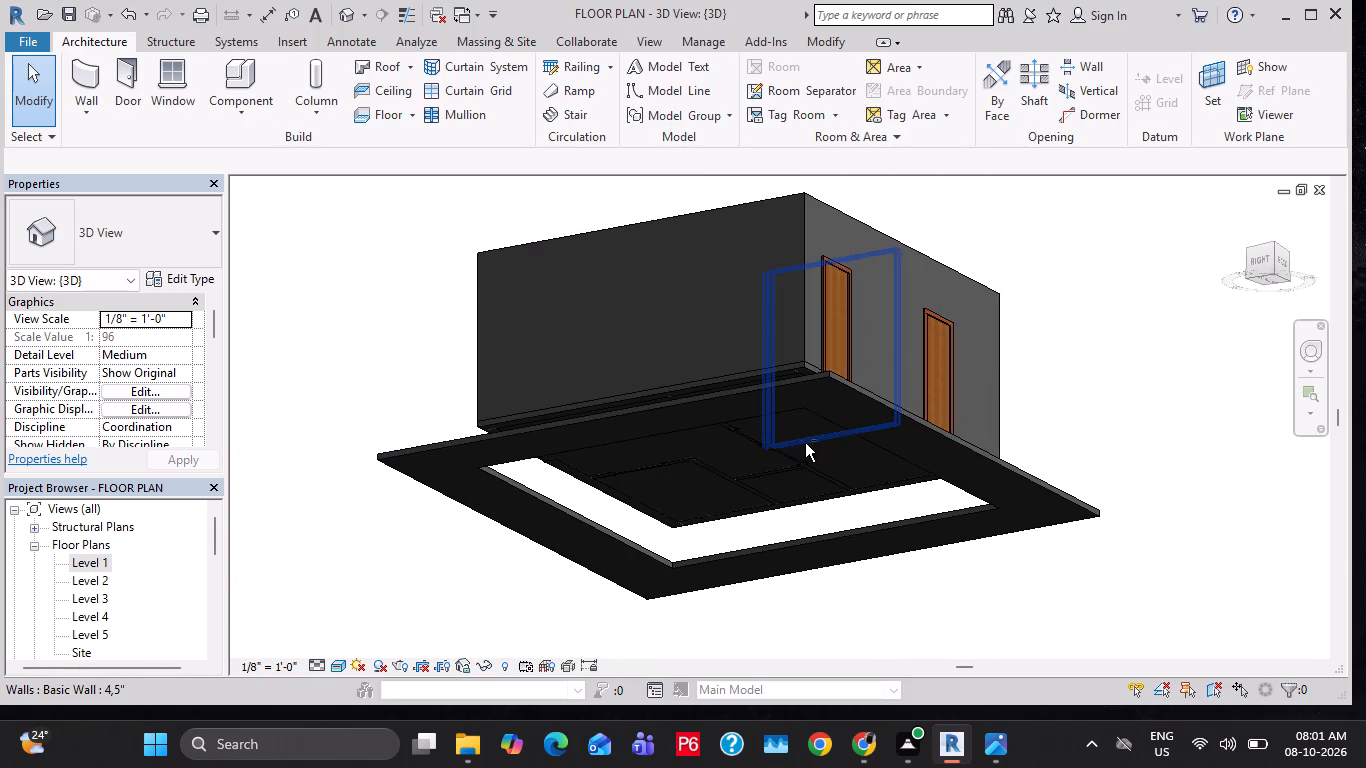
Duplicate the type of the ring-shaped floor around the house as a new floor type named PLINTH.
{"action": "left_click_drag", "start_coordinate": [804, 444], "coordinate": [663, 523], "text": "shift"}
{"action": "left_click", "coordinate": [1218, 388]}
{"action": "left_click", "coordinate": [1075, 370]}
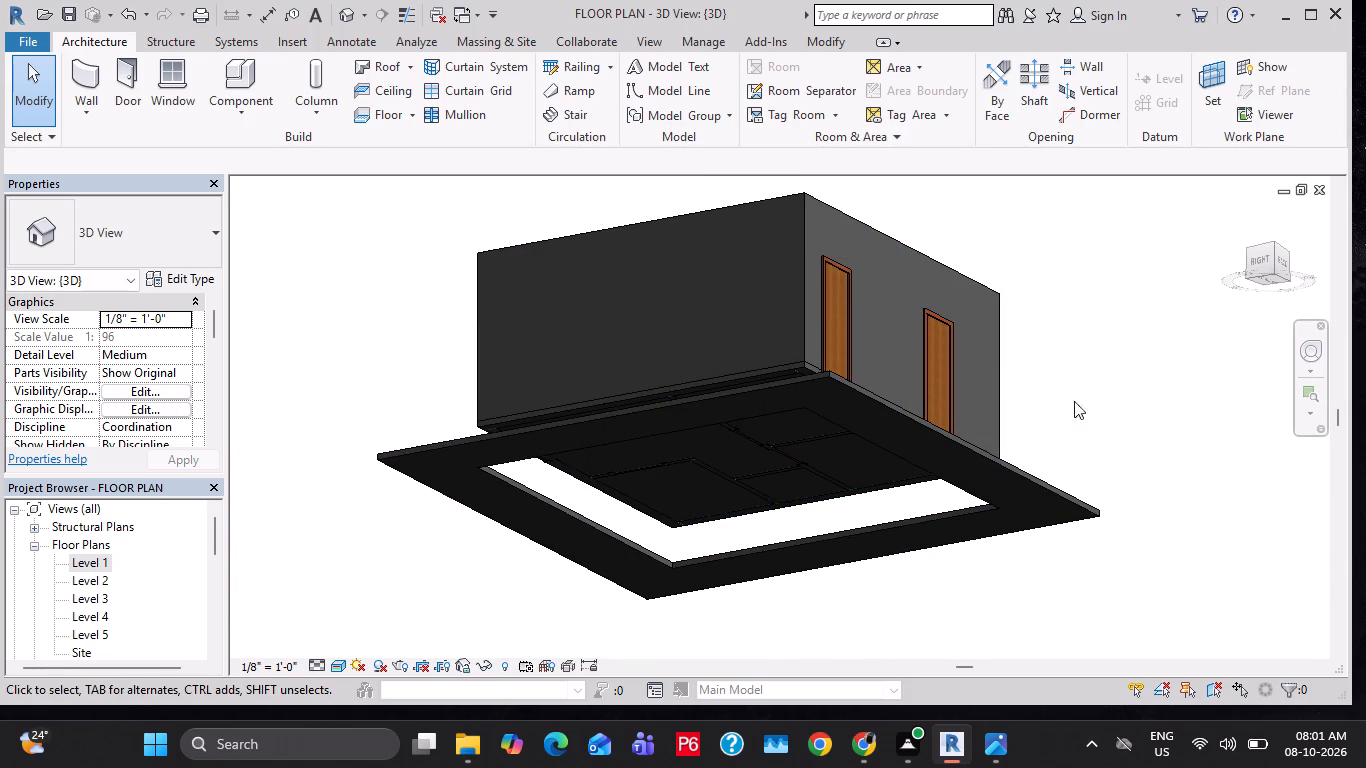
{"action": "middle_click_drag", "start_coordinate": [1064, 409], "coordinate": [977, 607]}
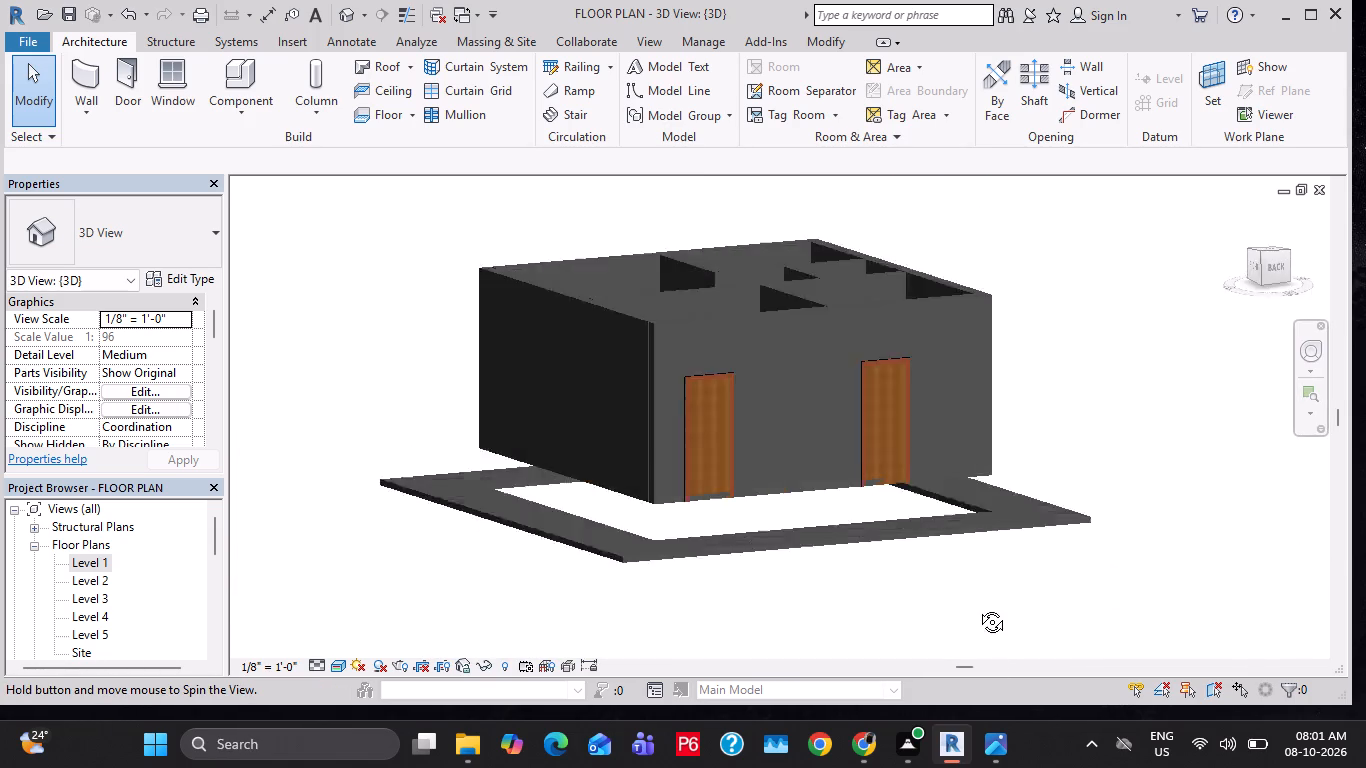
{"action": "middle_click_drag", "start_coordinate": [977, 607], "coordinate": [981, 660]}
{"action": "middle_click_drag", "start_coordinate": [873, 394], "coordinate": [953, 328], "text": "shift"}
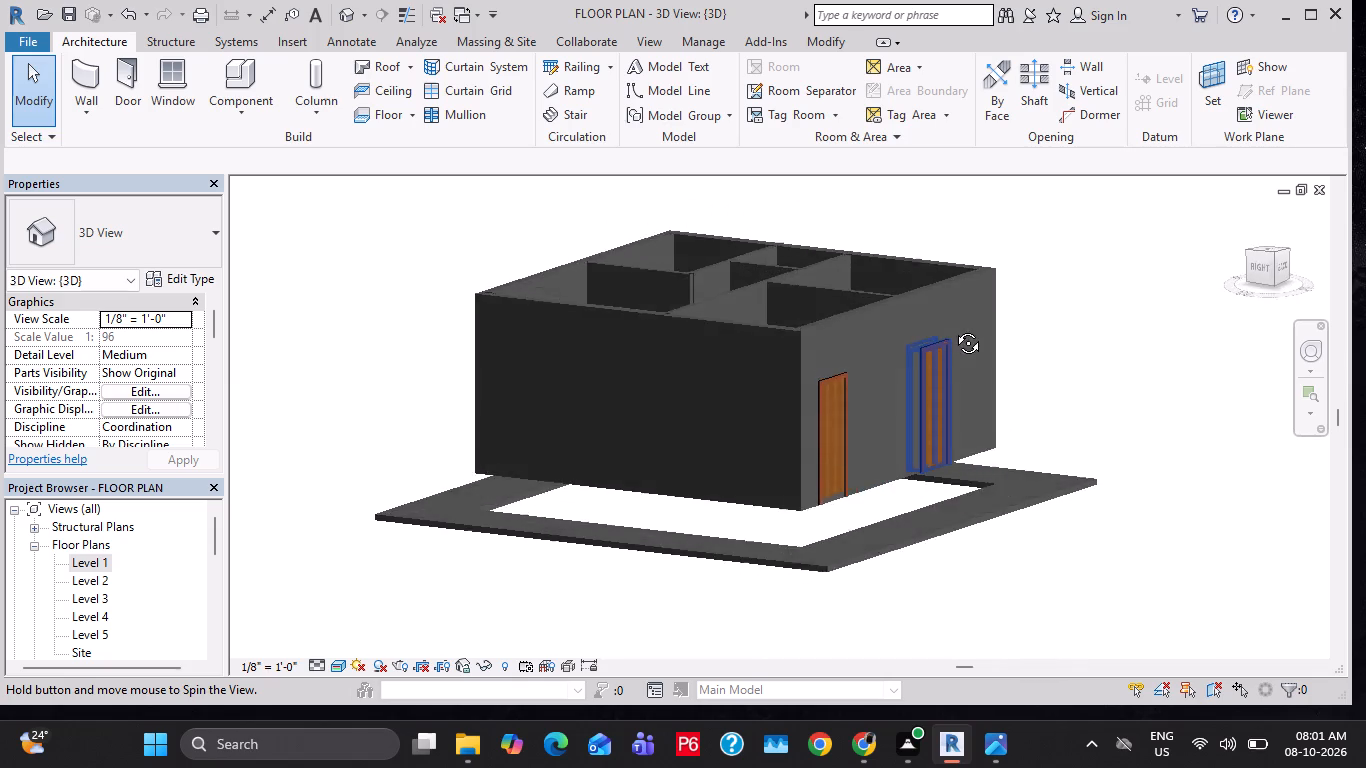
{"action": "middle_click_drag", "start_coordinate": [953, 328], "coordinate": [931, 379], "text": "shift"}
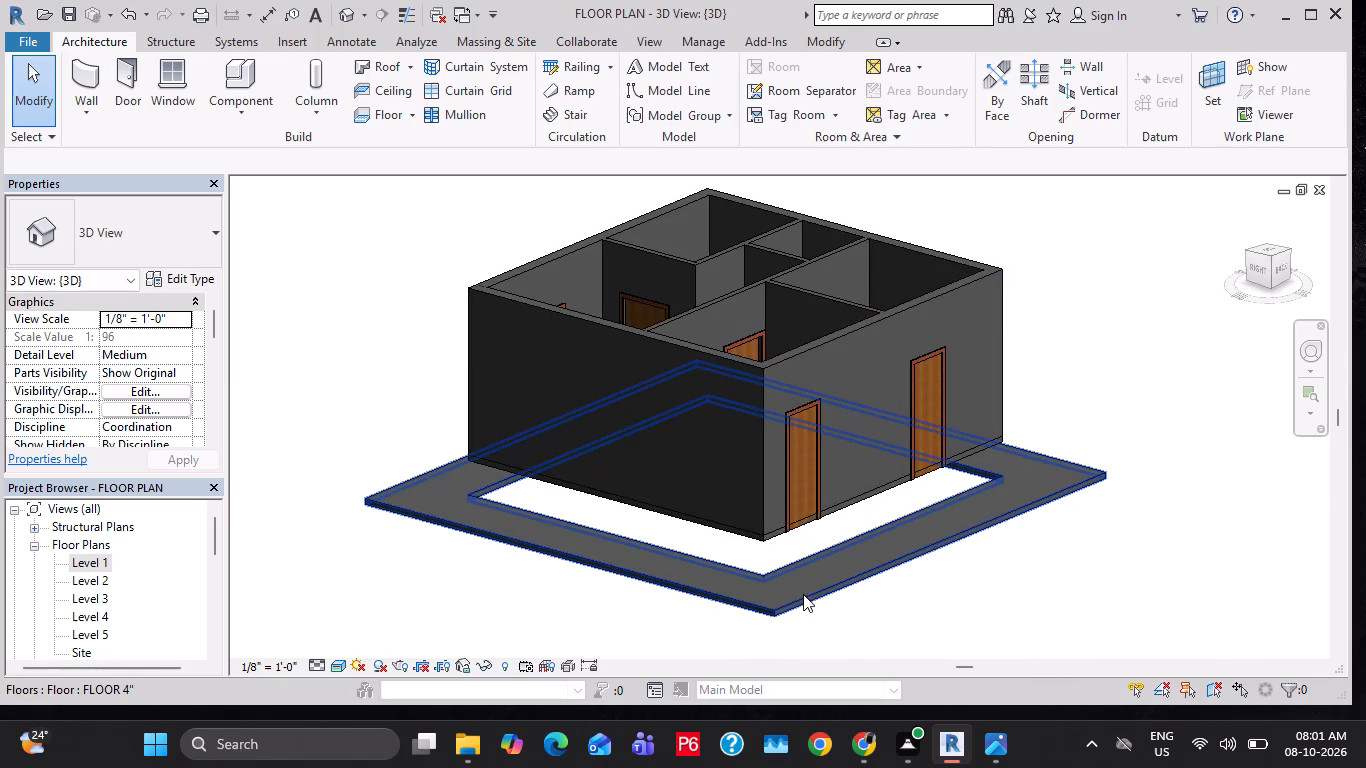
{"action": "left_click", "coordinate": [553, 560]}
{"action": "left_click", "coordinate": [199, 270]}
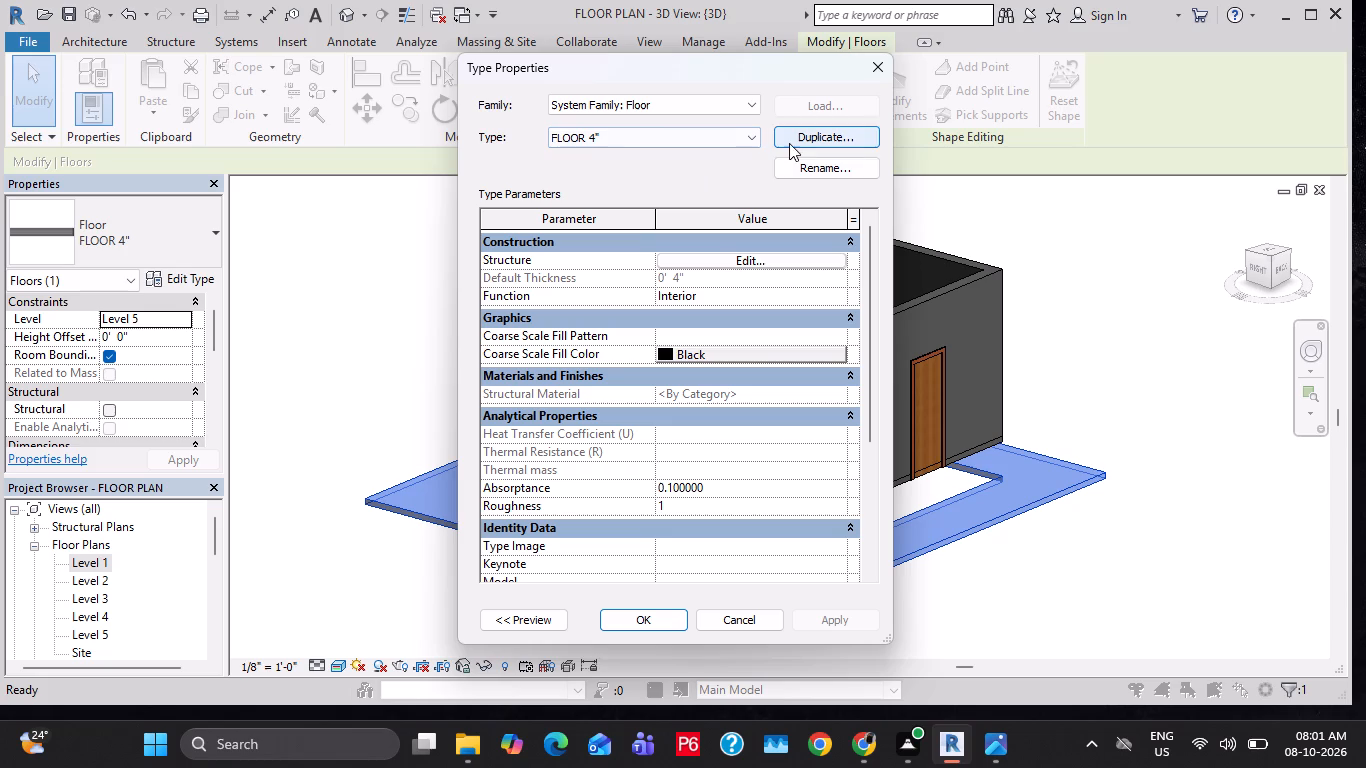
{"action": "left_click", "coordinate": [801, 137]}
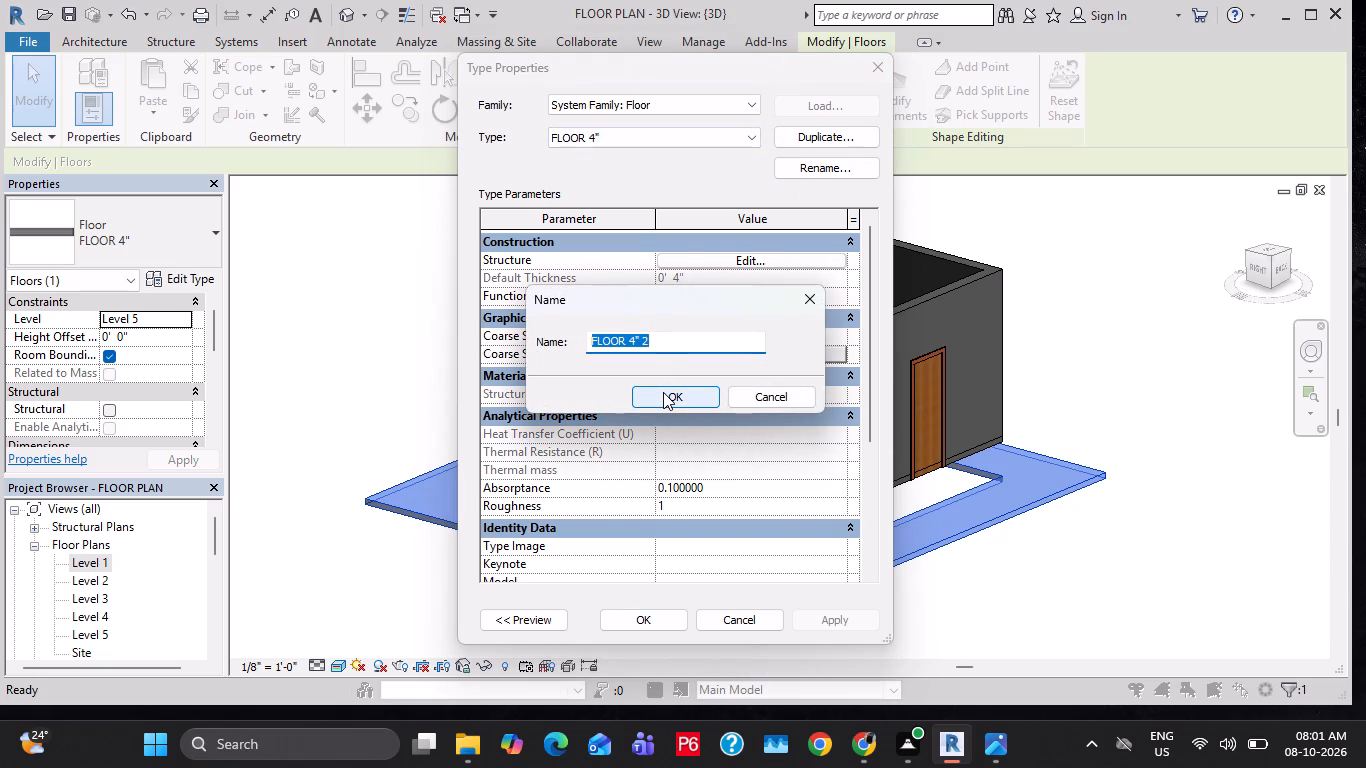
{"action": "type", "text": "PLINTH"}
{"action": "left_click", "coordinate": [664, 393]}
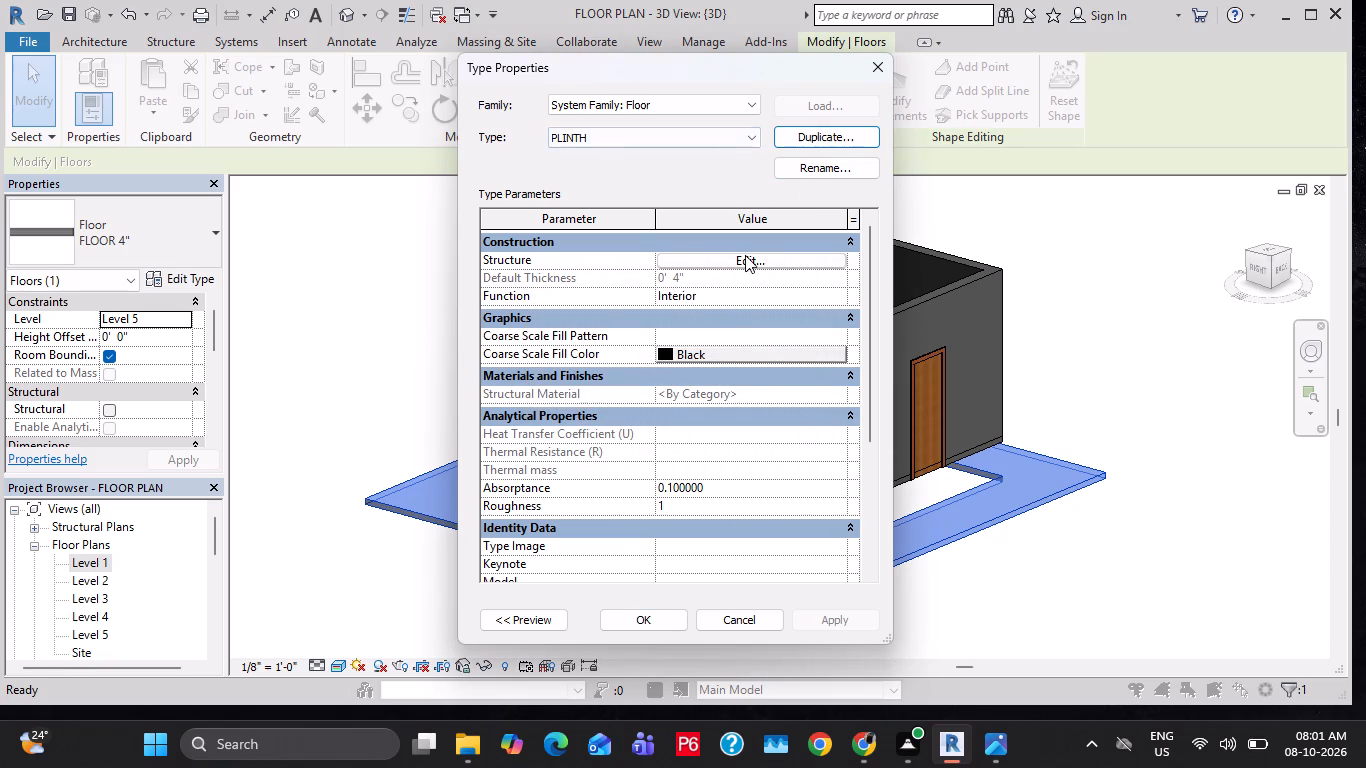
Set the PLINTH type's structure layer thickness to 2' and apply the type to the surrounding floor.
{"action": "left_click", "coordinate": [745, 255]}
{"action": "left_click_drag", "start_coordinate": [696, 303], "coordinate": [648, 303]}
{"action": "left_click_drag", "start_coordinate": [678, 302], "coordinate": [657, 311]}
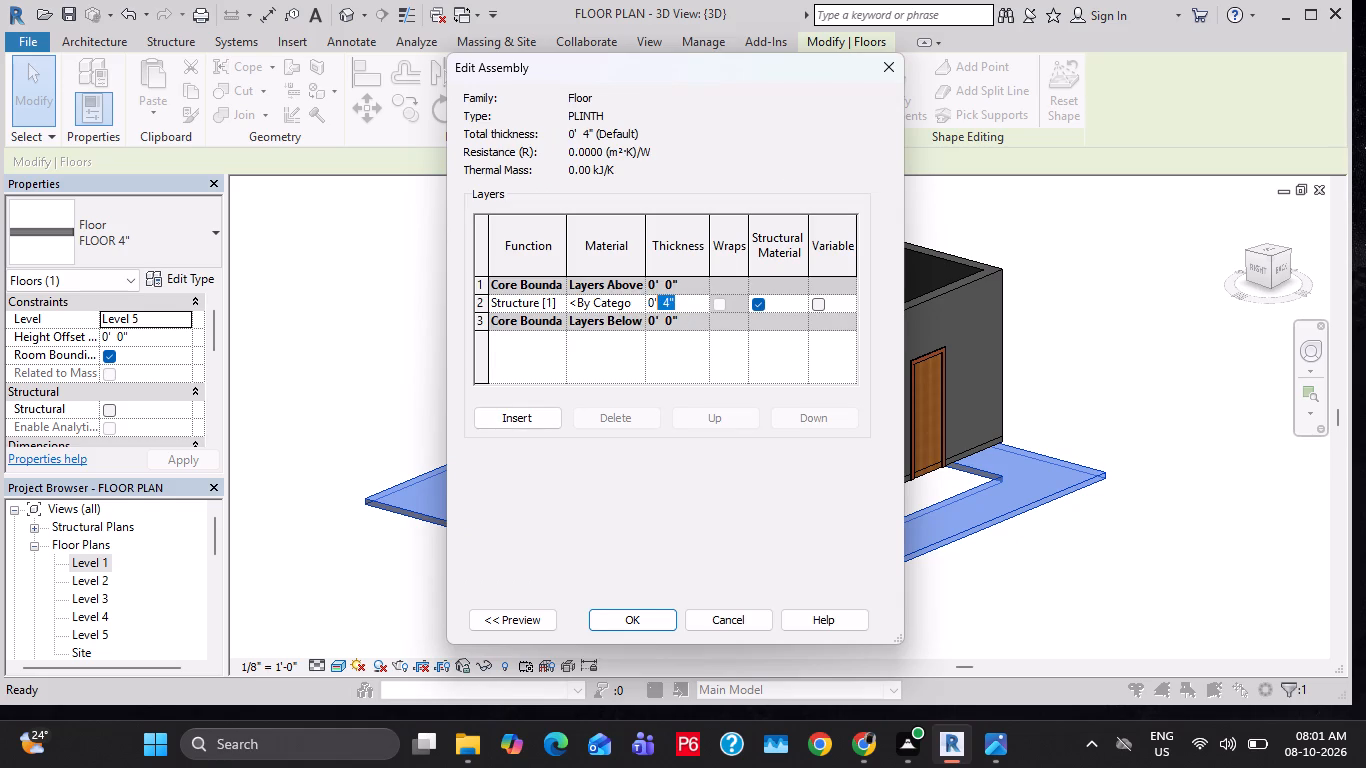
{"action": "left_click_drag", "start_coordinate": [657, 311], "coordinate": [643, 313]}
{"action": "type", "text": "2';"}
{"action": "key", "text": "Return"}
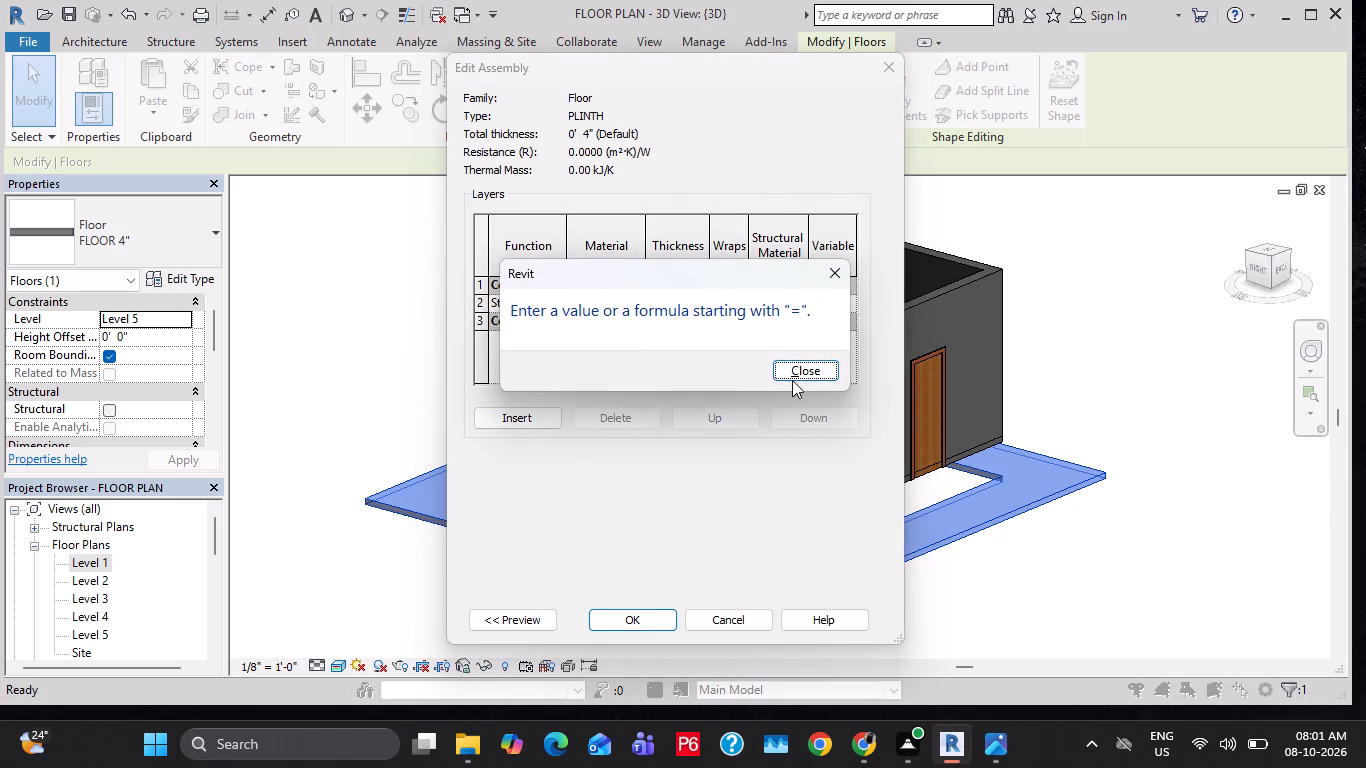
{"action": "left_click", "coordinate": [792, 380]}
{"action": "key", "text": "BackSpace"}
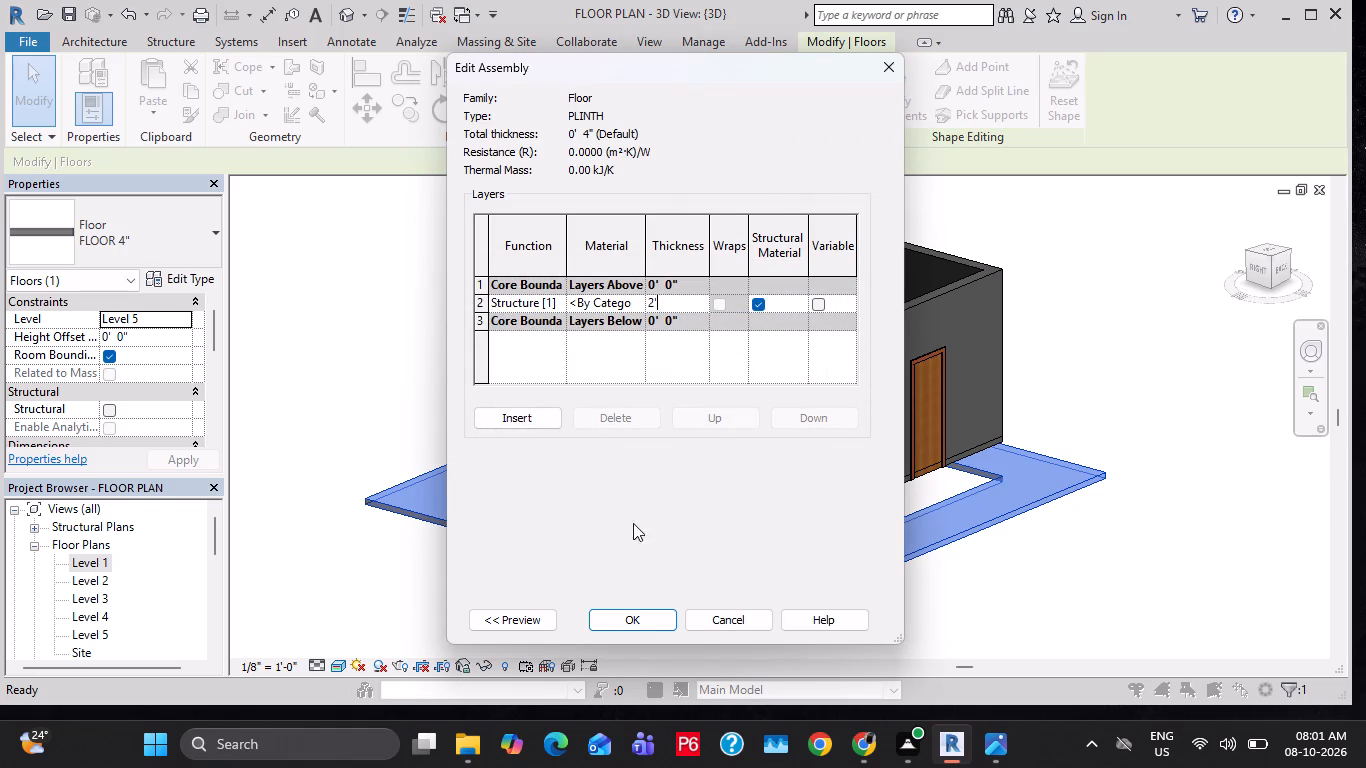
{"action": "key", "text": "Return"}
{"action": "left_click", "coordinate": [650, 618]}
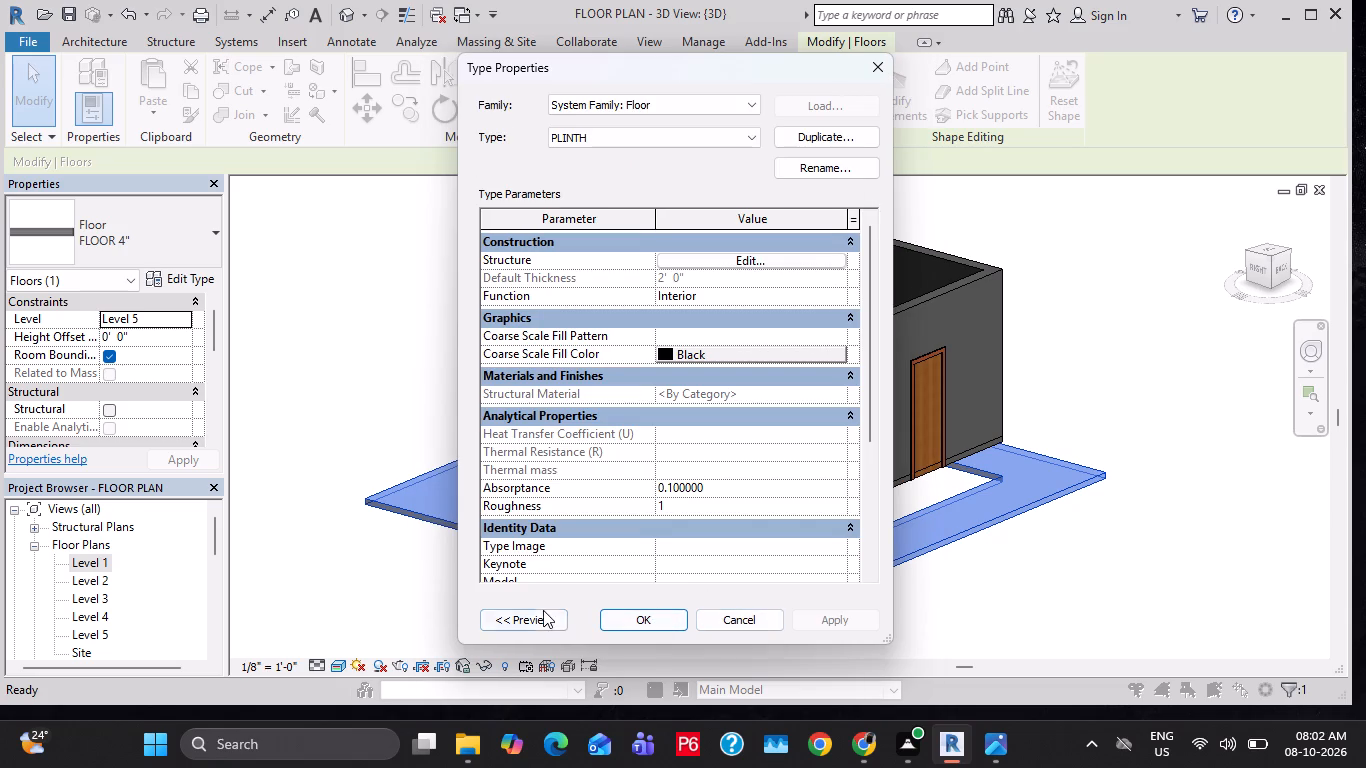
{"action": "left_click", "coordinate": [636, 619]}
{"action": "left_click", "coordinate": [1049, 622]}
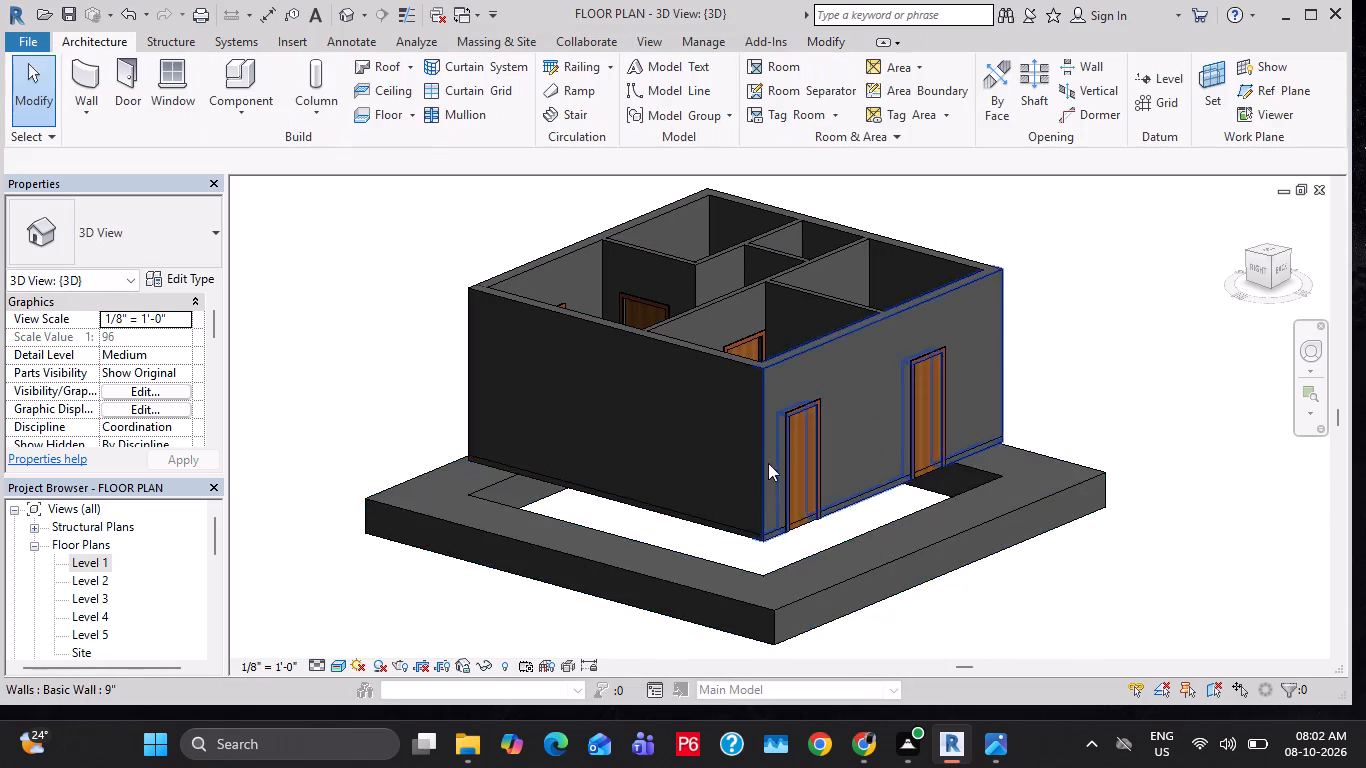
In the East elevation, raise the plinth floor 2' so its top aligns with the level at the base of the house walls.
{"action": "middle_click_drag", "start_coordinate": [765, 455], "coordinate": [760, 413]}
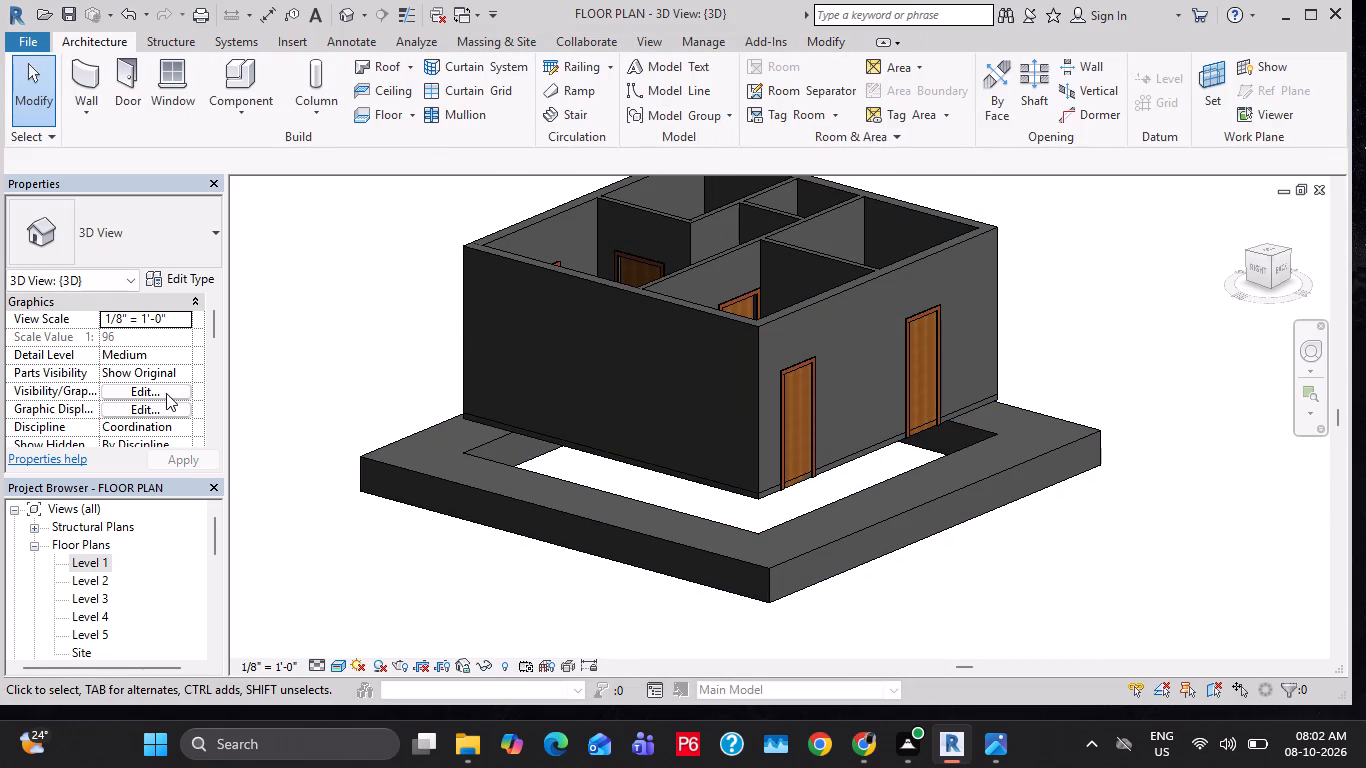
{"action": "scroll", "coordinate": [185, 551], "scroll_direction": "down", "scroll_amount": 10}
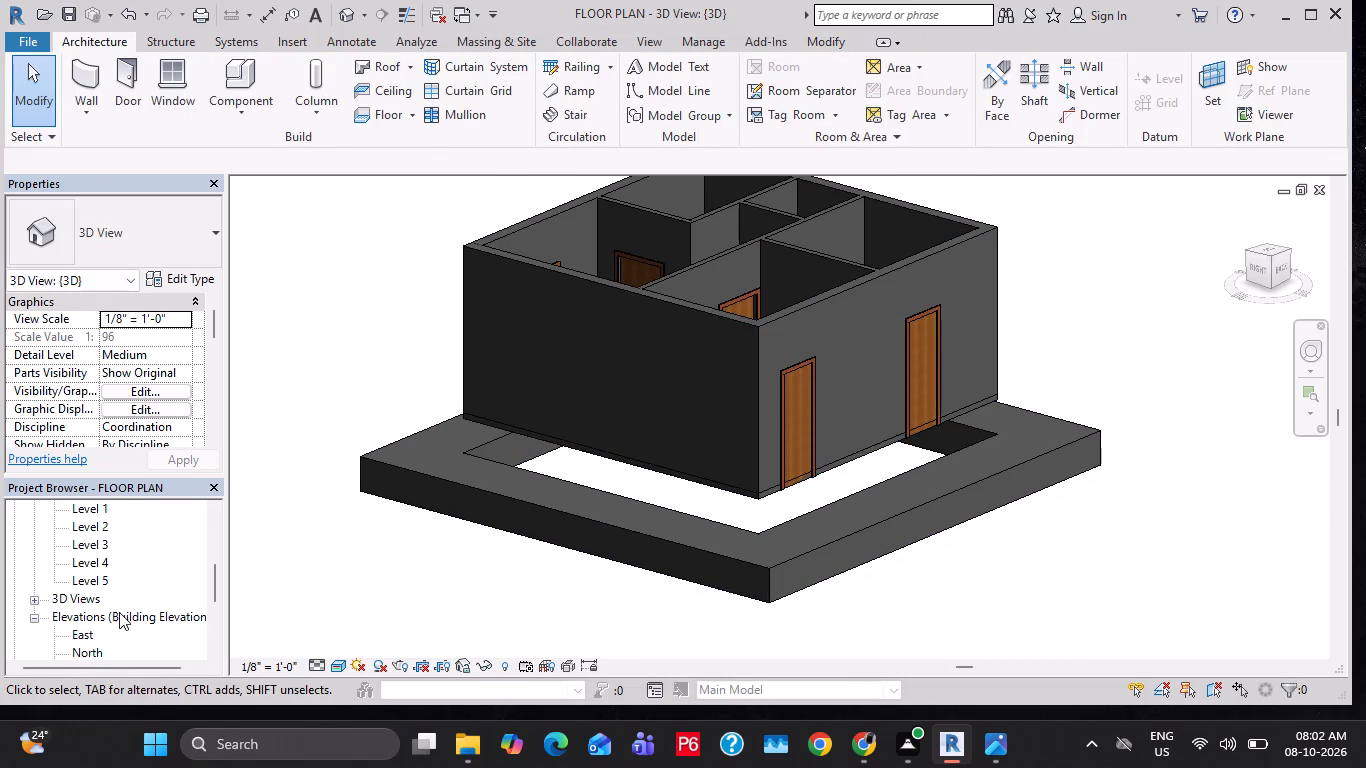
{"action": "scroll", "coordinate": [119, 612], "scroll_direction": "down", "scroll_amount": 3}
{"action": "double_click", "coordinate": [83, 635]}
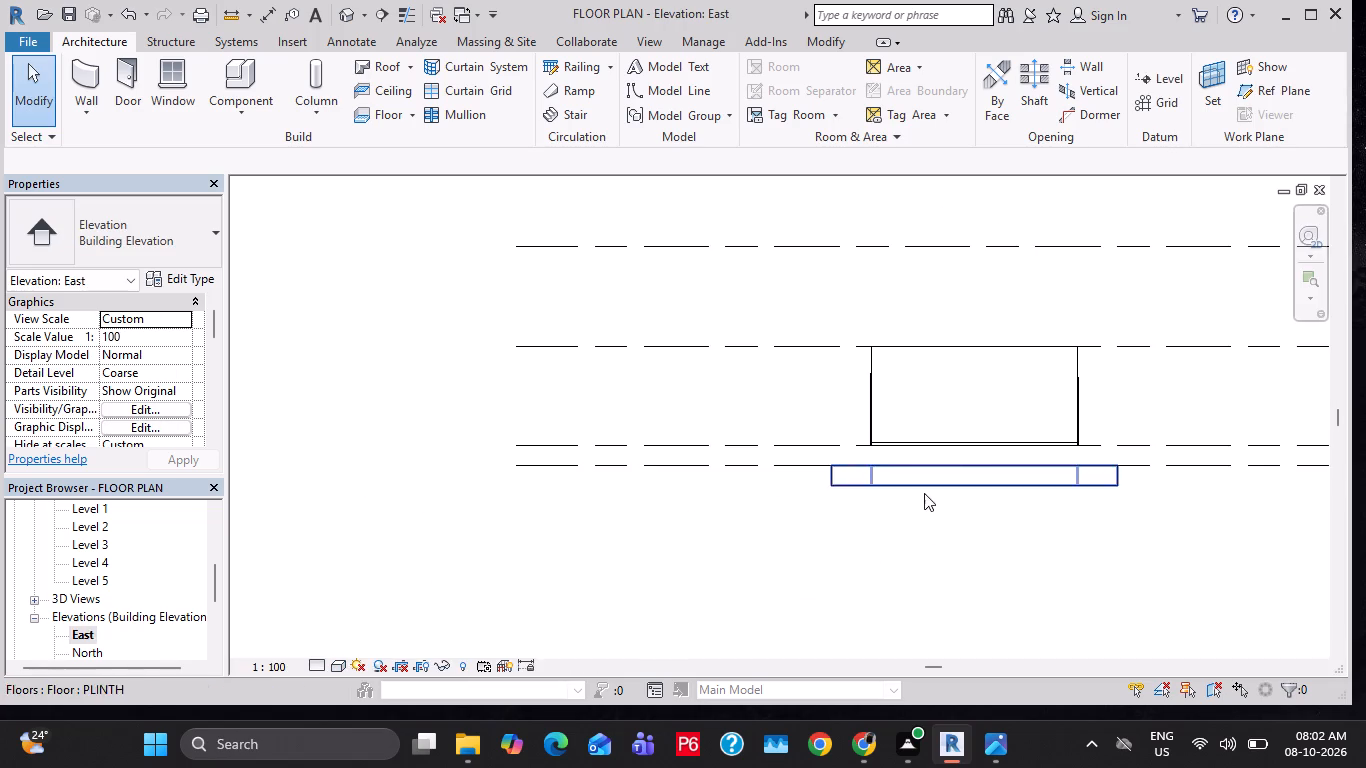
{"action": "middle_click_drag", "start_coordinate": [915, 493], "coordinate": [825, 512]}
{"action": "scroll", "coordinate": [824, 500], "scroll_direction": "up", "scroll_amount": 2}
{"action": "left_click", "coordinate": [828, 510]}
{"action": "scroll", "coordinate": [874, 523], "scroll_direction": "up", "scroll_amount": 1}
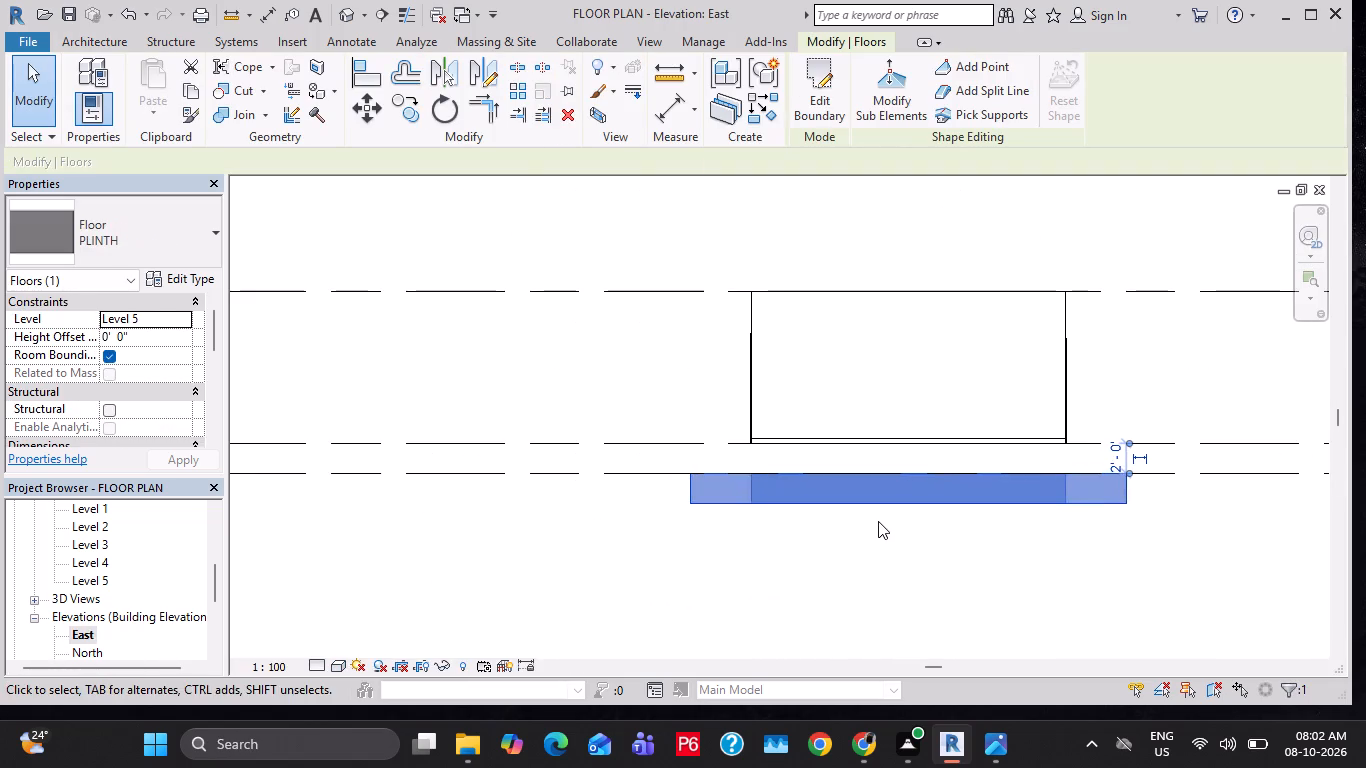
{"action": "left_click_drag", "start_coordinate": [877, 473], "coordinate": [877, 441]}
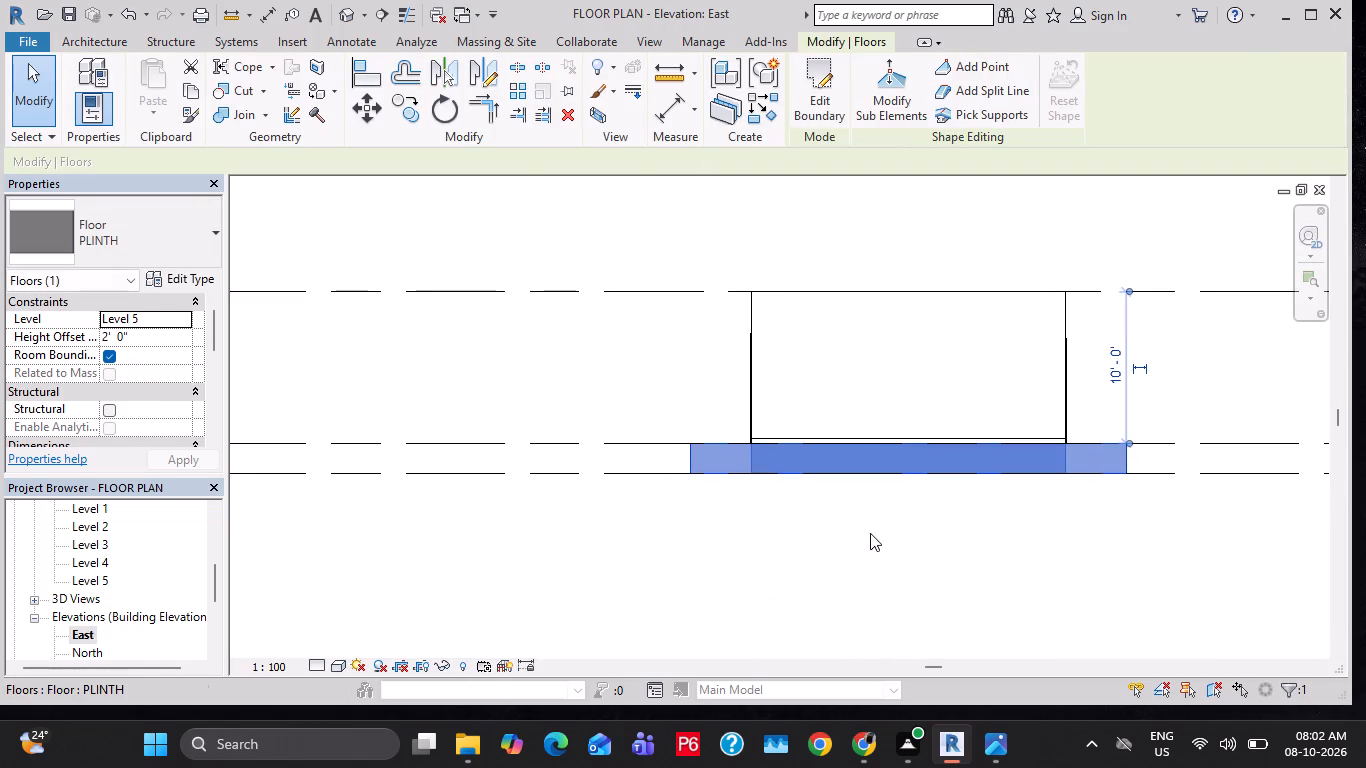
{"action": "left_click", "coordinate": [864, 566]}
Examine the raised plinth, rooms and doors from several angles in the default 3D view.
{"action": "scroll", "coordinate": [132, 337], "scroll_direction": "up", "scroll_amount": 2}
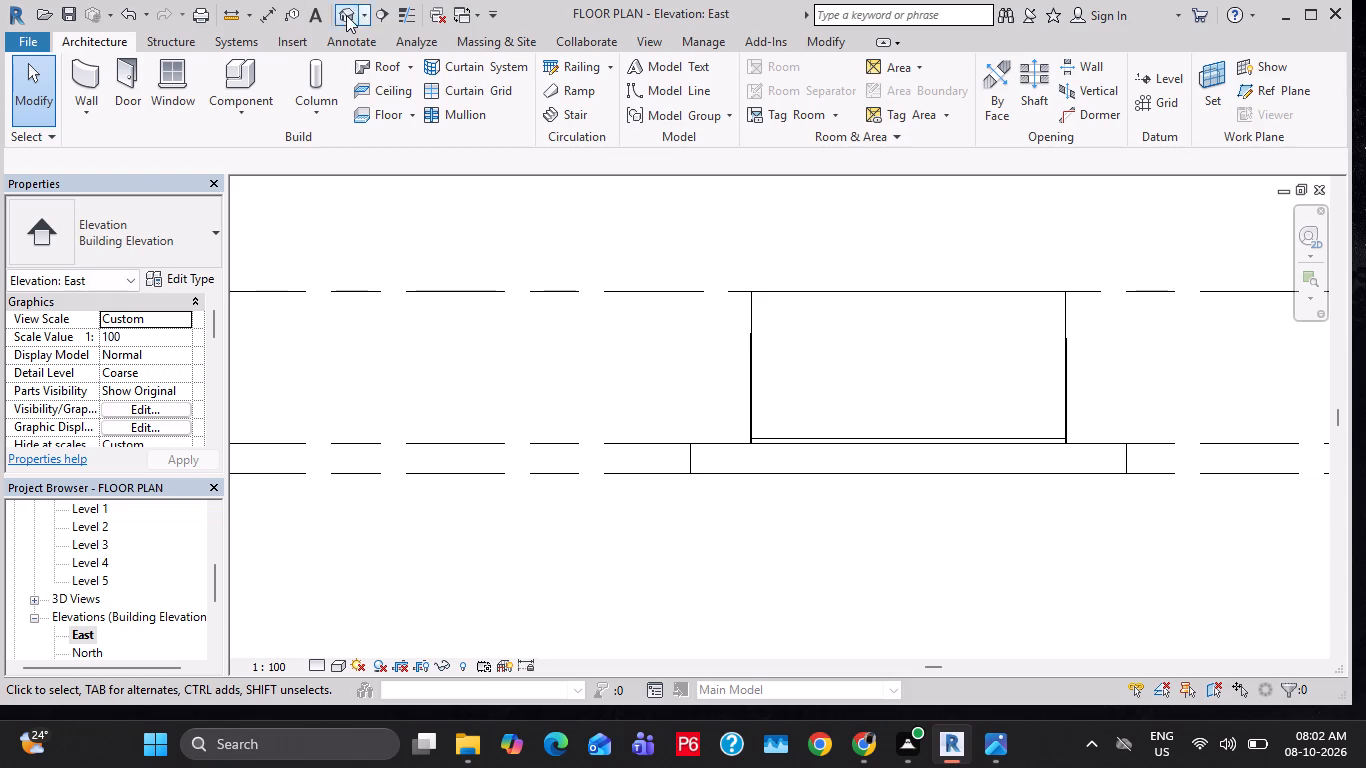
{"action": "double_click", "coordinate": [340, 14]}
{"action": "scroll", "coordinate": [801, 539], "scroll_direction": "down", "scroll_amount": 3}
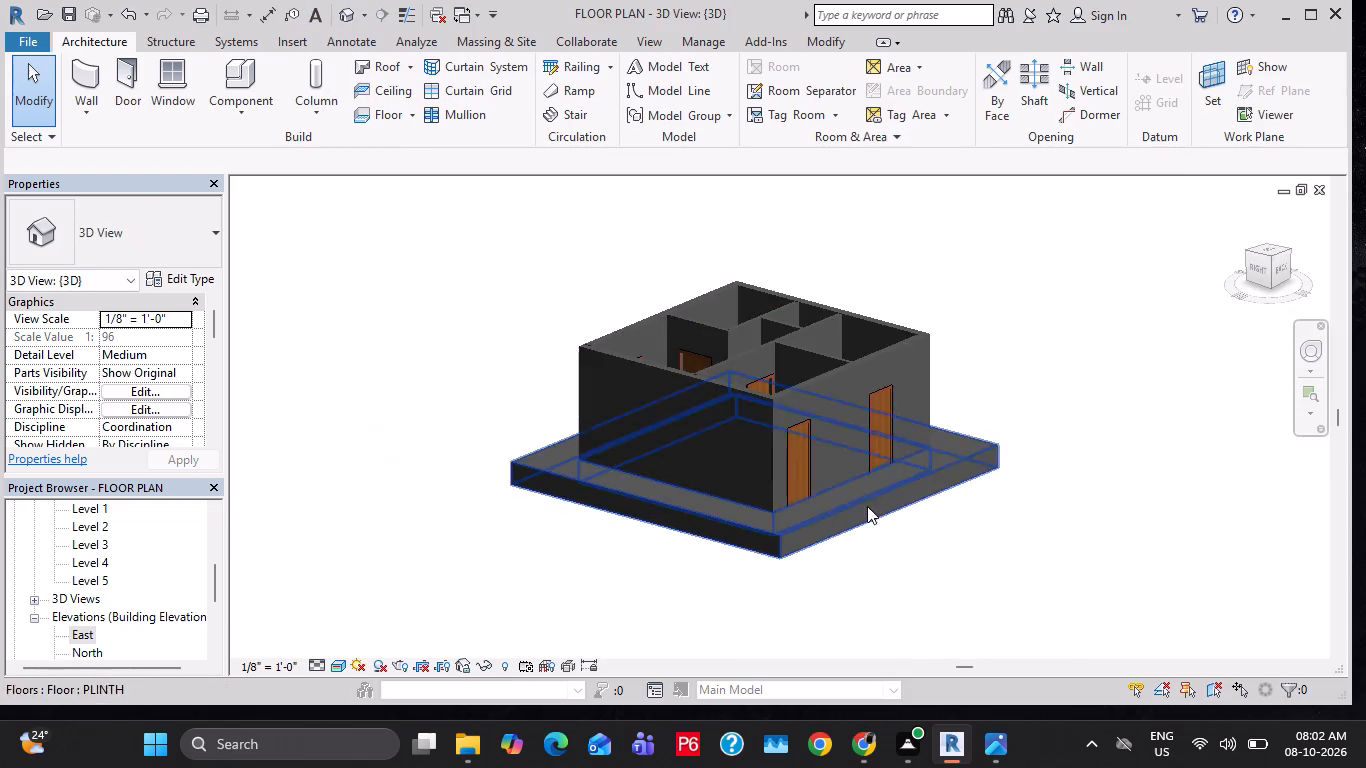
{"action": "middle_click_drag", "start_coordinate": [970, 513], "coordinate": [923, 554]}
{"action": "middle_click_drag", "start_coordinate": [973, 588], "coordinate": [876, 609], "text": "ctrl"}
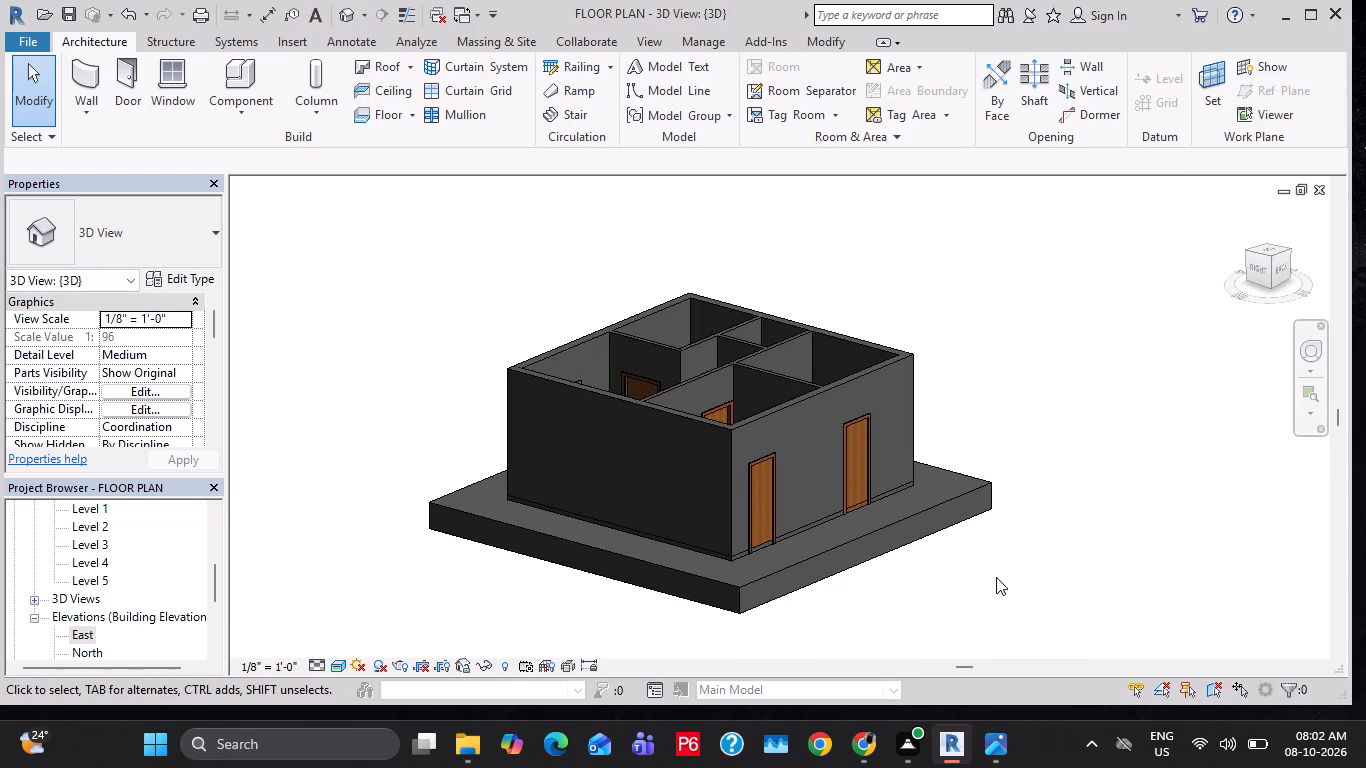
{"action": "left_click_drag", "start_coordinate": [999, 576], "coordinate": [870, 613], "text": "shift"}
{"action": "middle_click_drag", "start_coordinate": [1060, 545], "coordinate": [806, 736], "text": "shift"}
{"action": "scroll", "coordinate": [1047, 555], "scroll_direction": "down", "scroll_amount": 1, "text": "shift"}
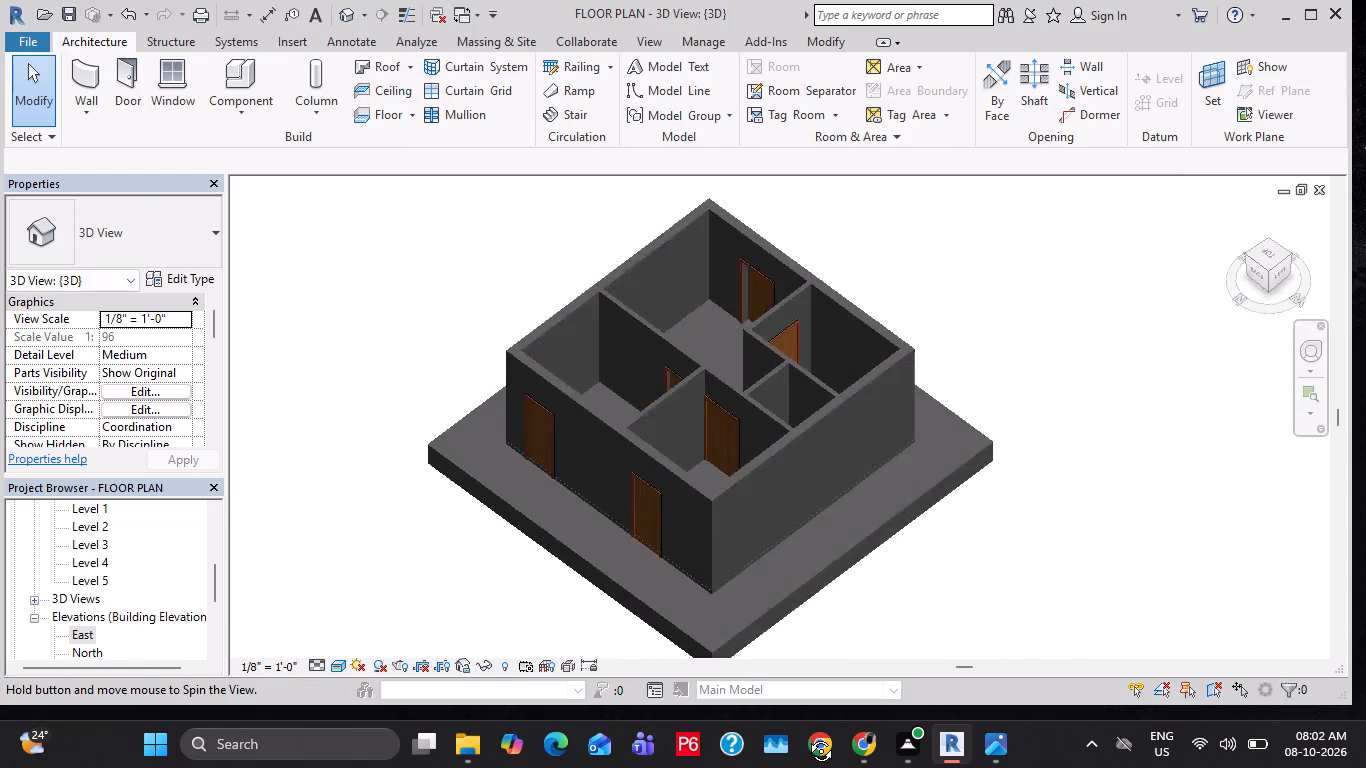
{"action": "middle_click_drag", "start_coordinate": [806, 736], "coordinate": [1020, 747], "text": "shift"}
{"action": "scroll", "coordinate": [650, 310], "scroll_direction": "up", "scroll_amount": 4, "text": "shift"}
{"action": "middle_click_drag", "start_coordinate": [881, 336], "coordinate": [840, 386], "text": "shift"}
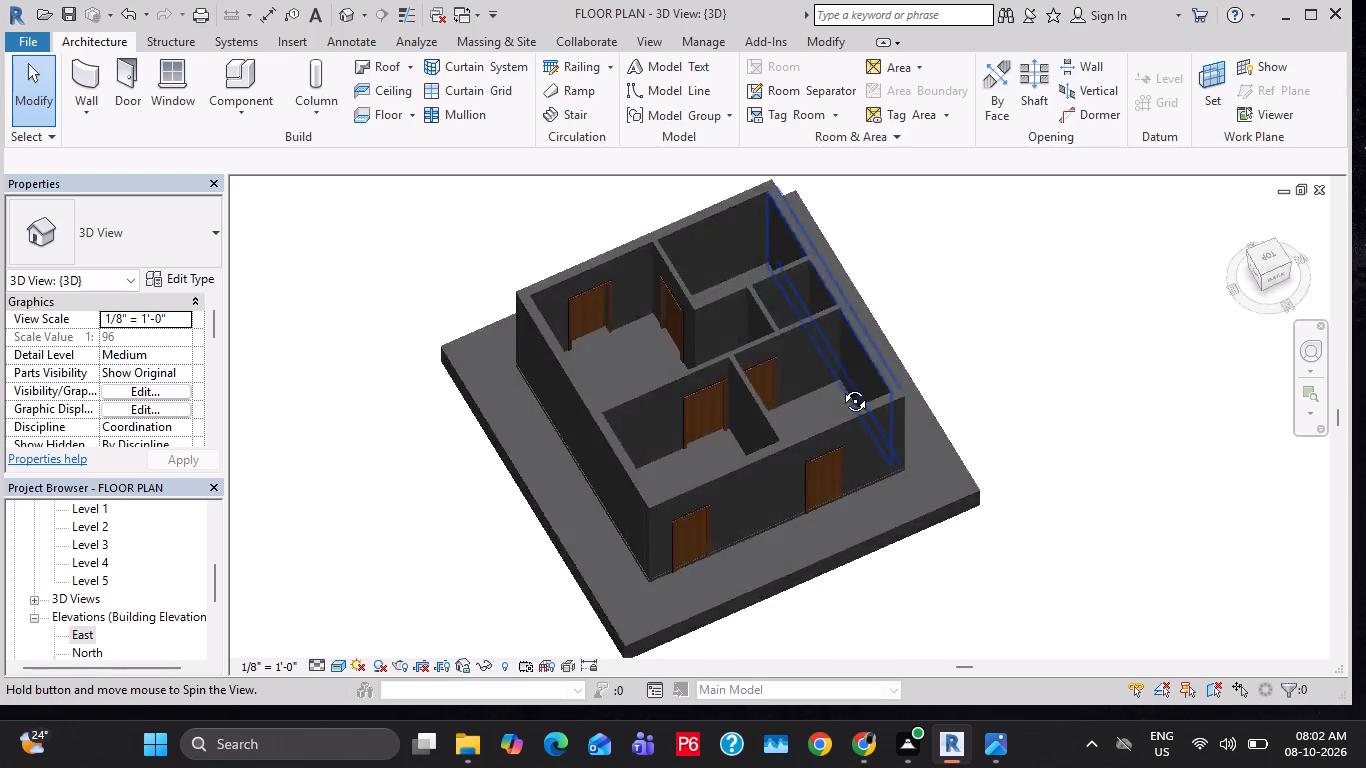
{"action": "middle_click_drag", "start_coordinate": [840, 386], "coordinate": [1145, 249], "text": "shift"}
{"action": "scroll", "coordinate": [665, 404], "scroll_direction": "up", "scroll_amount": 8}
{"action": "middle_click_drag", "start_coordinate": [904, 336], "coordinate": [876, 402]}
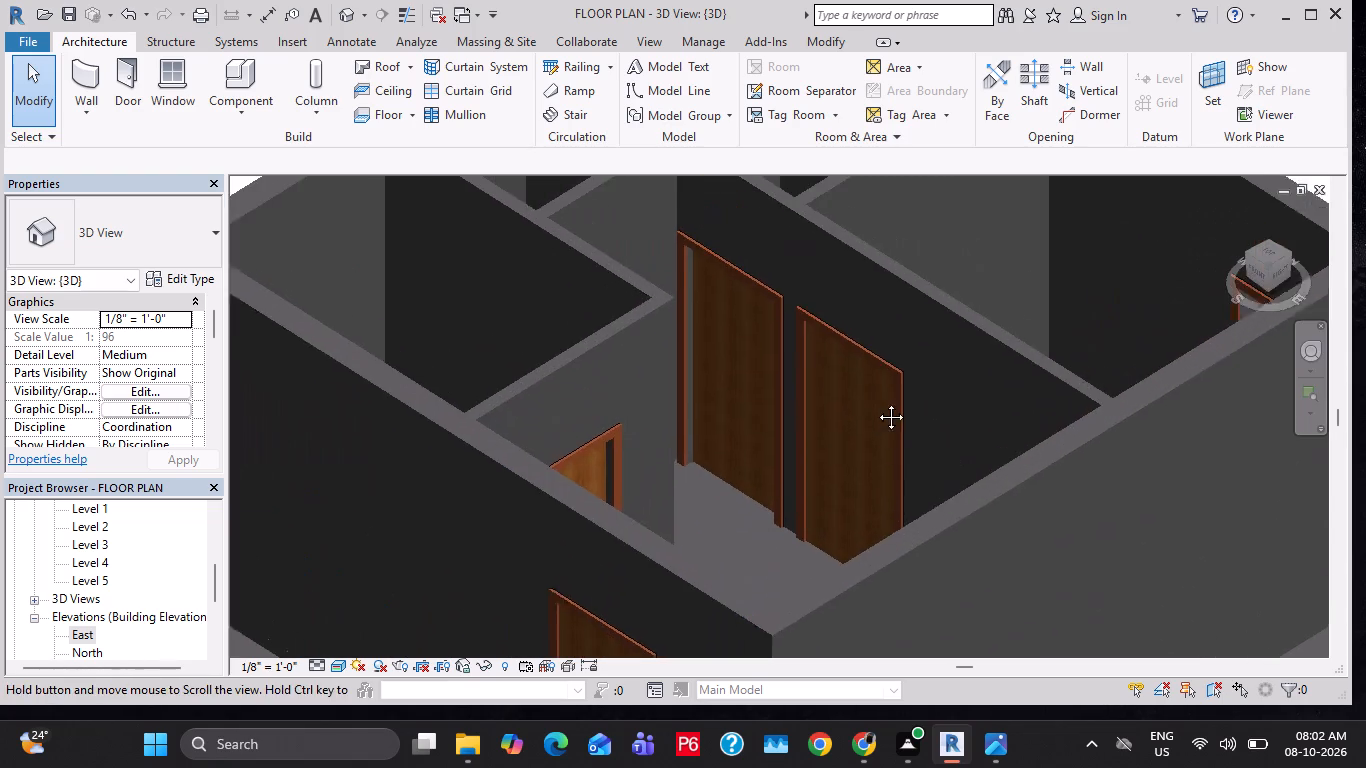
{"action": "middle_click_drag", "start_coordinate": [876, 402], "coordinate": [870, 427]}
{"action": "middle_click_drag", "start_coordinate": [923, 329], "coordinate": [484, 448], "text": "shift"}
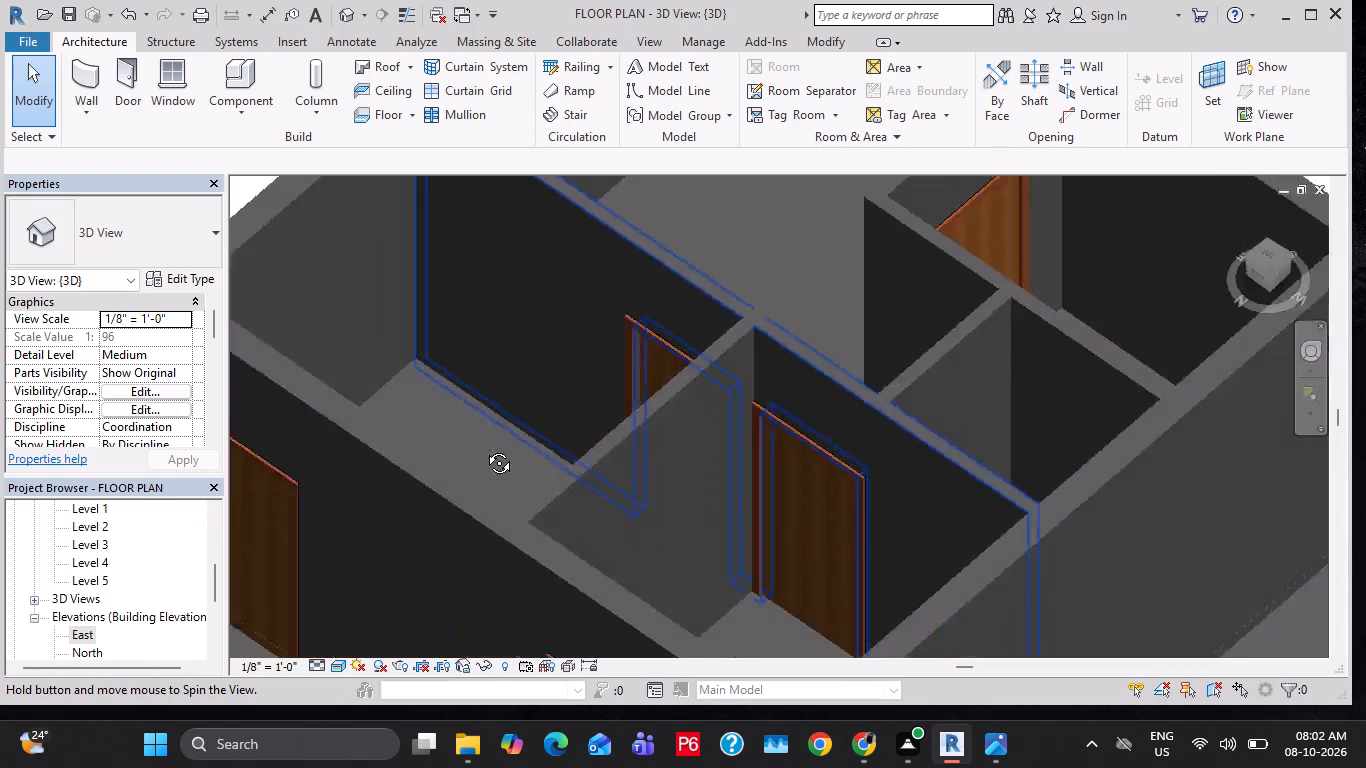
{"action": "middle_click_drag", "start_coordinate": [484, 448], "coordinate": [544, 458], "text": "shift"}
{"action": "scroll", "coordinate": [408, 392], "scroll_direction": "down", "scroll_amount": 2}
{"action": "scroll", "coordinate": [177, 640], "scroll_direction": "down", "scroll_amount": 1}
{"action": "scroll", "coordinate": [152, 602], "scroll_direction": "up", "scroll_amount": 2}
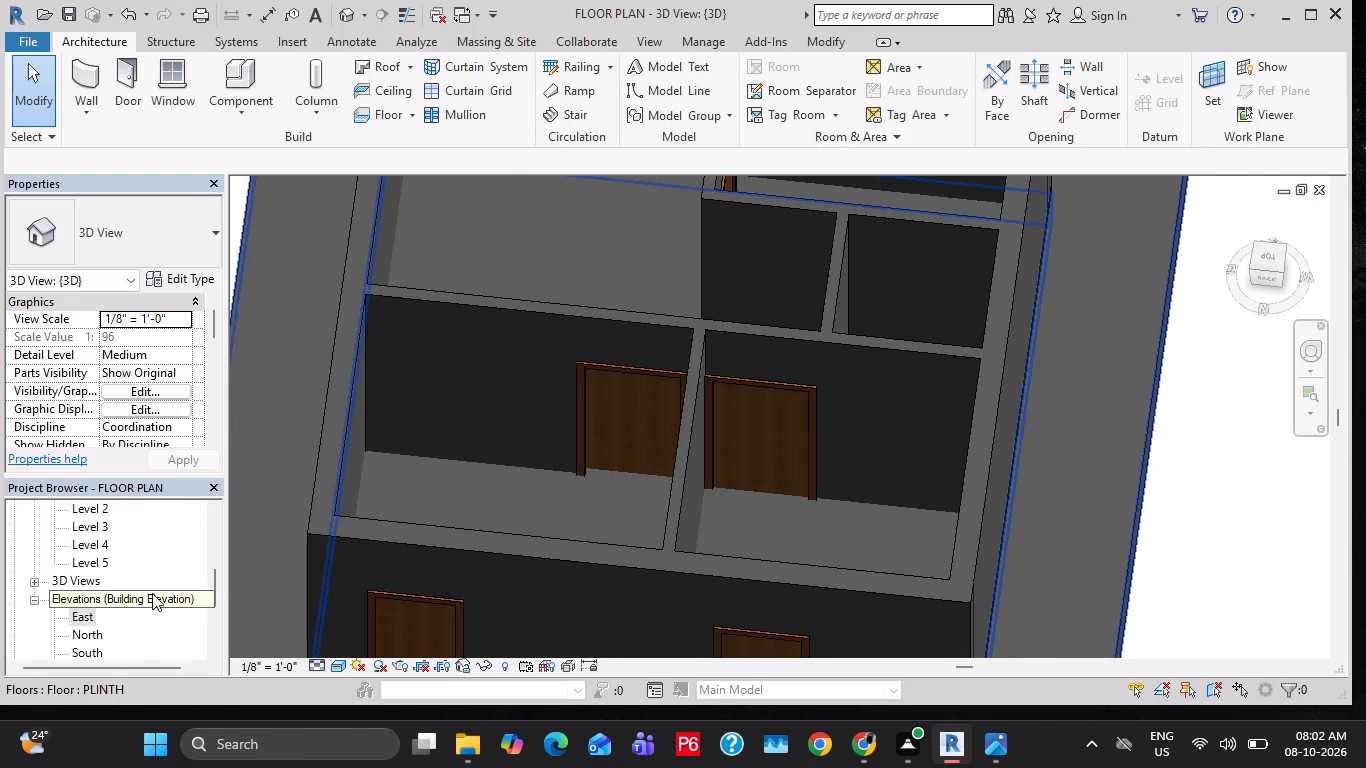
On the Level 1 plan, place an M_Fixed 0915 x 1220mm window midway along the northwest bedroom's west exterior wall.
{"action": "scroll", "coordinate": [152, 593], "scroll_direction": "up", "scroll_amount": 15}
{"action": "double_click", "coordinate": [81, 561]}
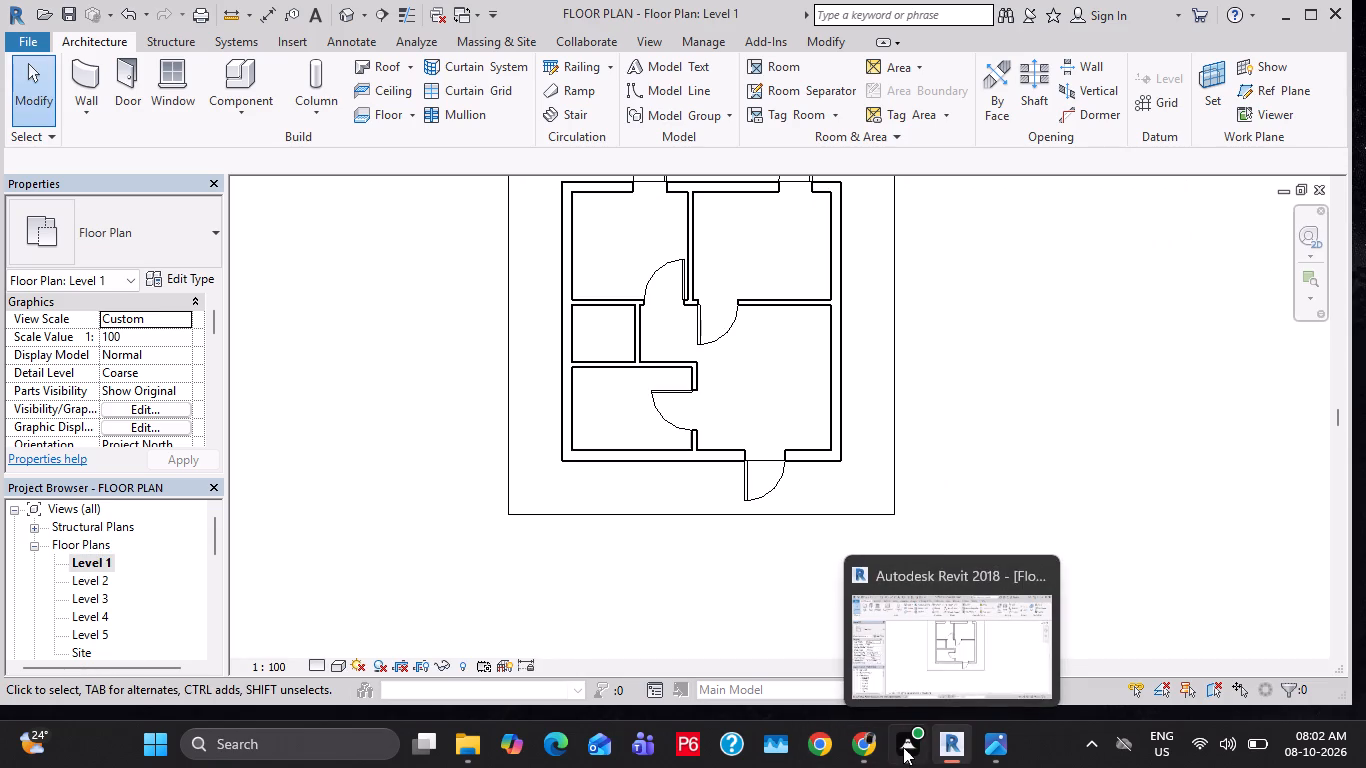
{"action": "scroll", "coordinate": [949, 373], "scroll_direction": "down", "scroll_amount": 1}
{"action": "middle_click_drag", "start_coordinate": [803, 333], "coordinate": [795, 443]}
{"action": "scroll", "coordinate": [720, 306], "scroll_direction": "up", "scroll_amount": 7}
{"action": "middle_click_drag", "start_coordinate": [680, 314], "coordinate": [701, 289]}
{"action": "left_click", "coordinate": [174, 78]}
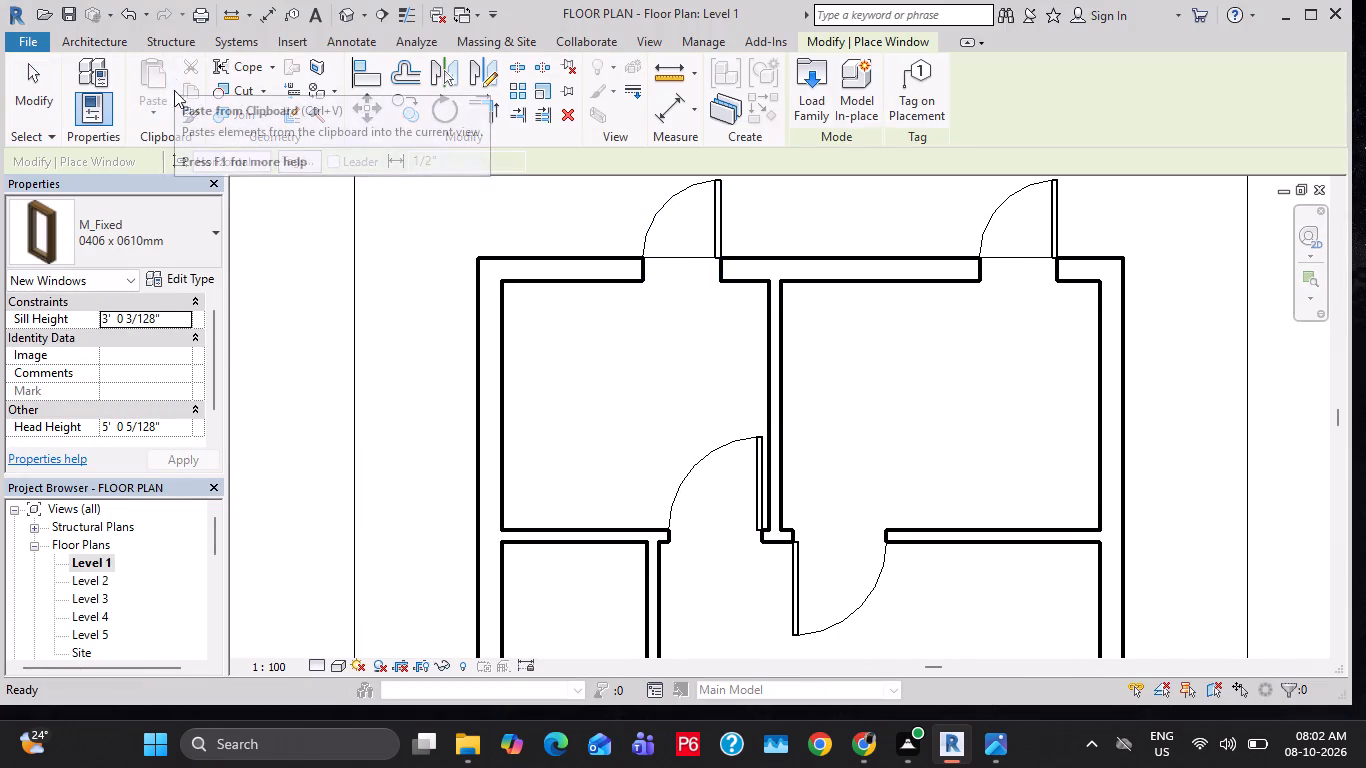
{"action": "left_click", "coordinate": [138, 224]}
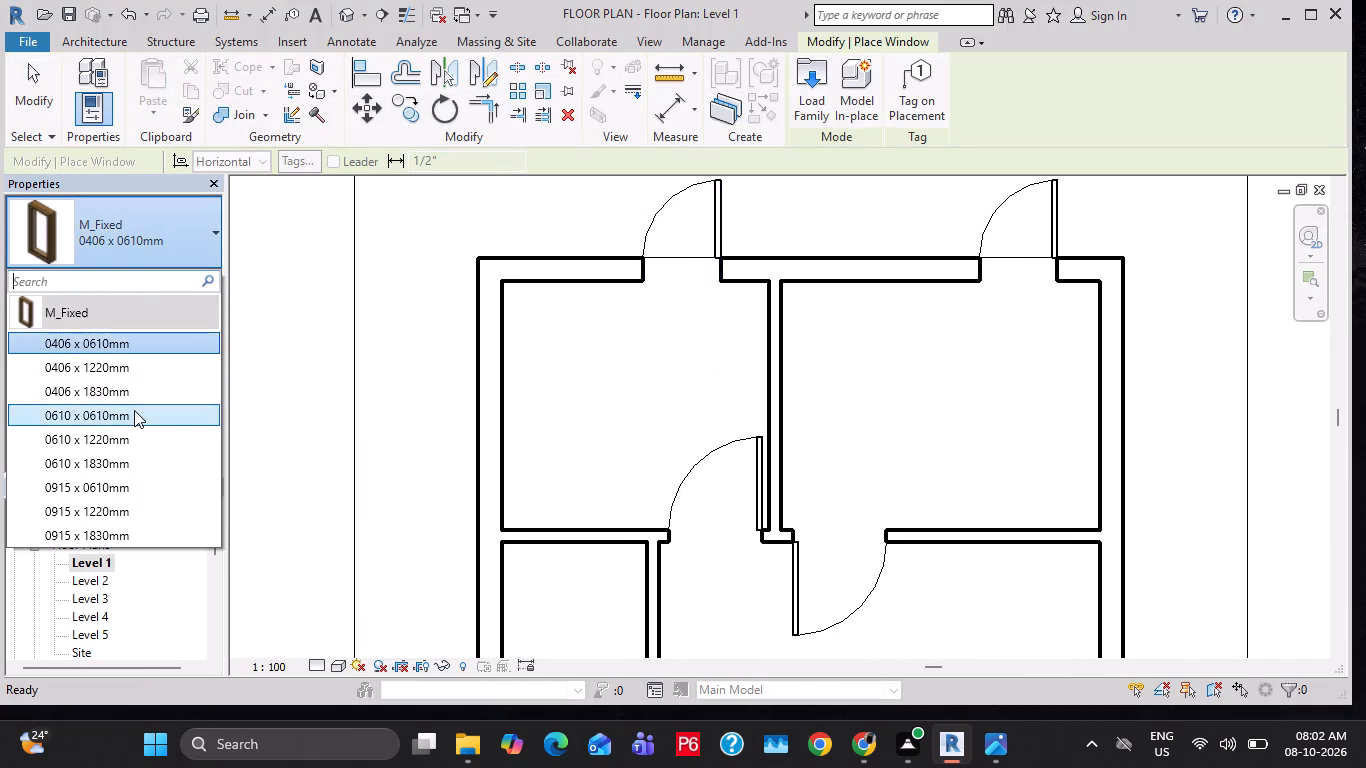
{"action": "left_click", "coordinate": [124, 413]}
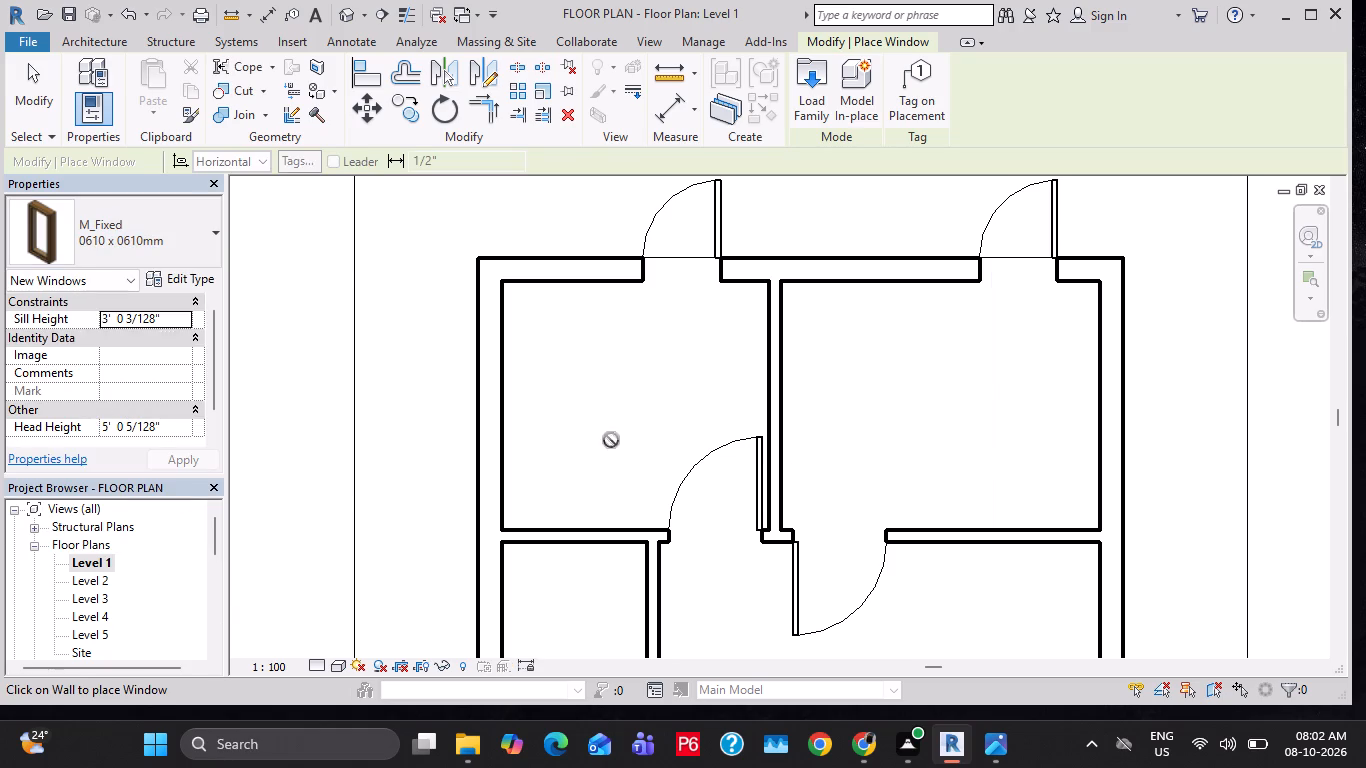
{"action": "left_click", "coordinate": [178, 252]}
{"action": "scroll", "coordinate": [133, 473], "scroll_direction": "down", "scroll_amount": 2}
{"action": "left_click", "coordinate": [110, 514]}
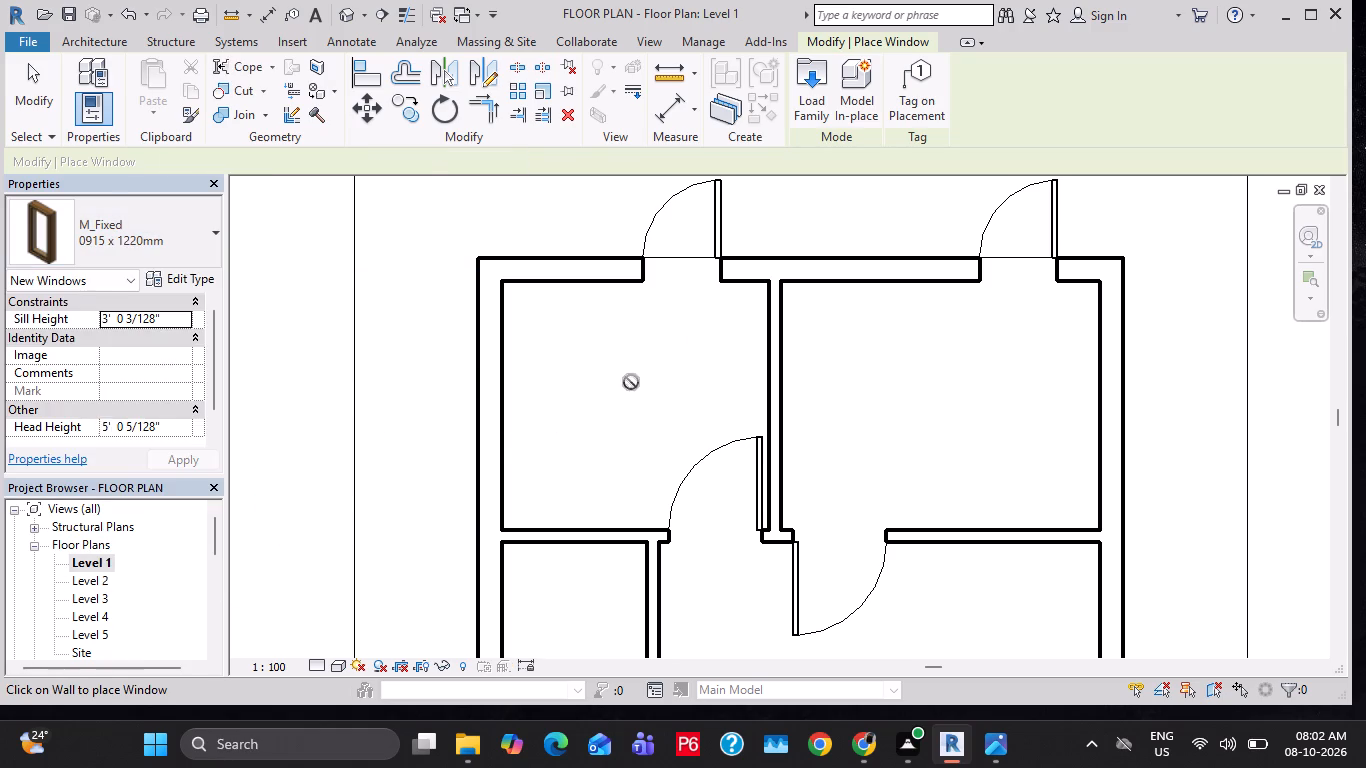
{"action": "scroll", "coordinate": [494, 405], "scroll_direction": "up", "scroll_amount": 2}
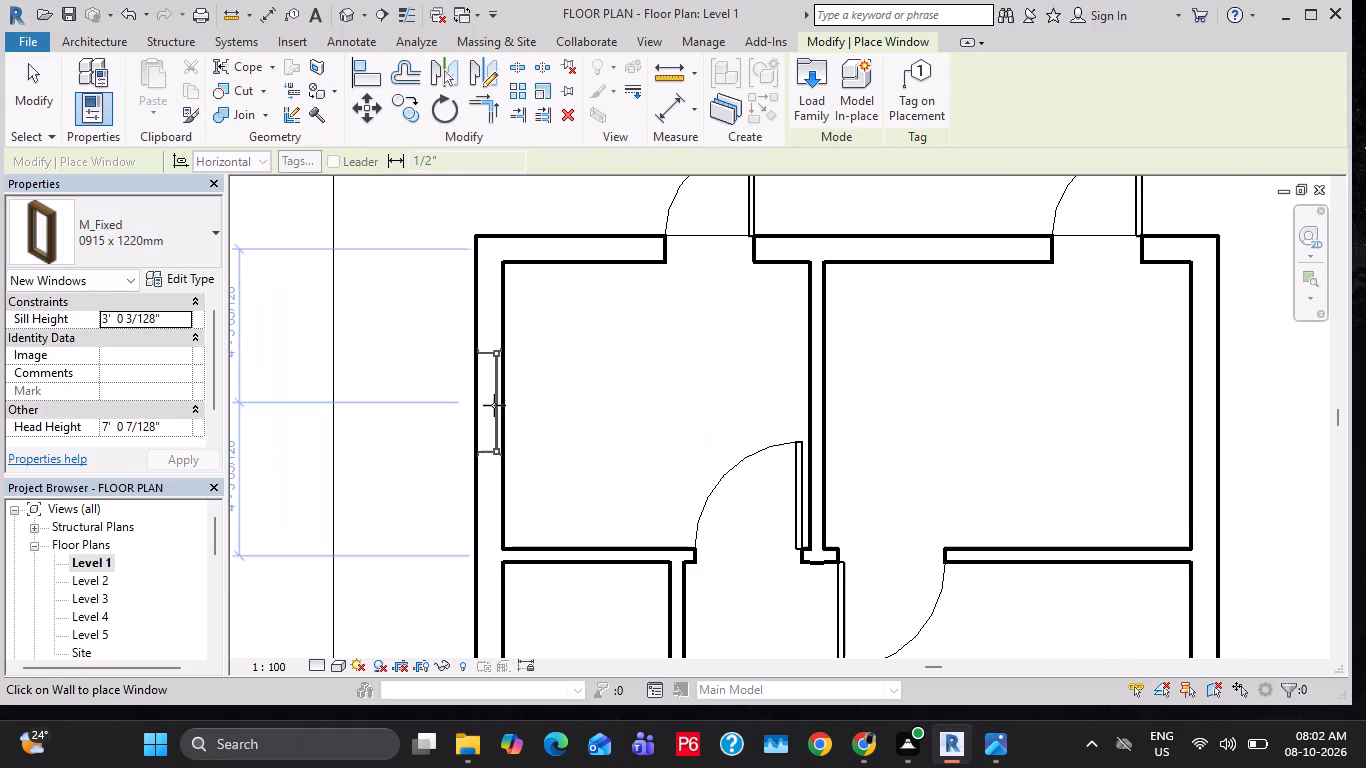
{"action": "scroll", "coordinate": [494, 405], "scroll_direction": "up", "scroll_amount": 2}
{"action": "left_click", "coordinate": [487, 406]}
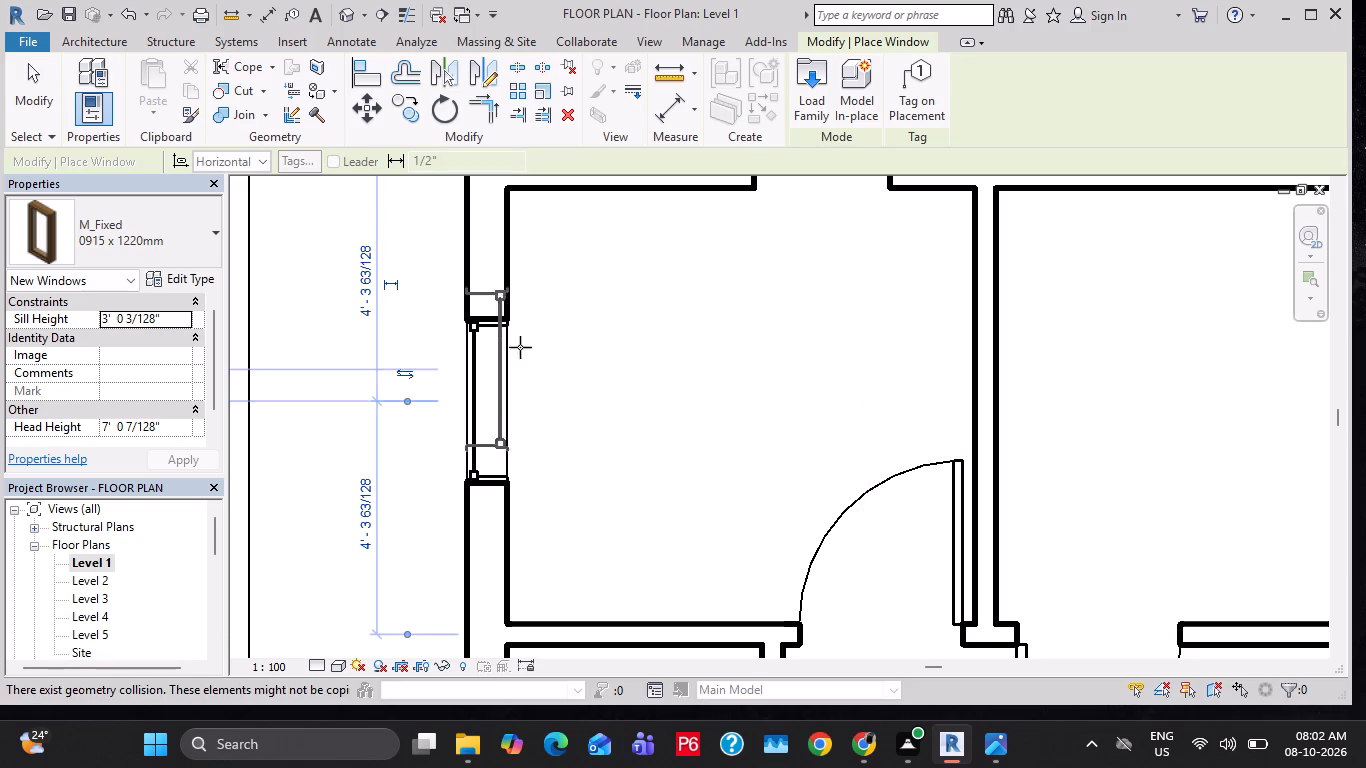
Place two more 0915 x 1220mm windows in the east exterior wall, one in the northeast bedroom and one centred in the room south of it.
{"action": "scroll", "coordinate": [526, 333], "scroll_direction": "down", "scroll_amount": 5}
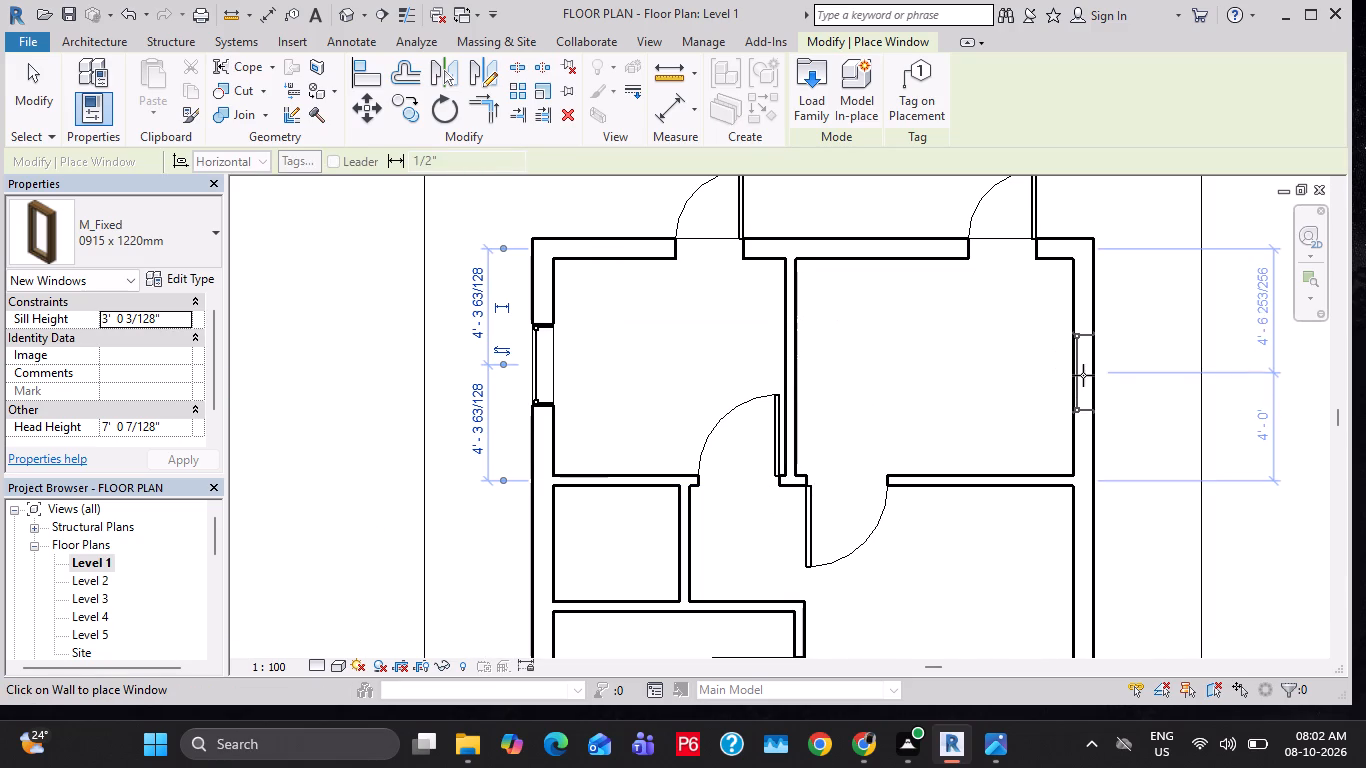
{"action": "left_click", "coordinate": [1083, 376]}
{"action": "middle_click_drag", "start_coordinate": [1044, 446], "coordinate": [993, 261]}
{"action": "left_click", "coordinate": [1022, 446]}
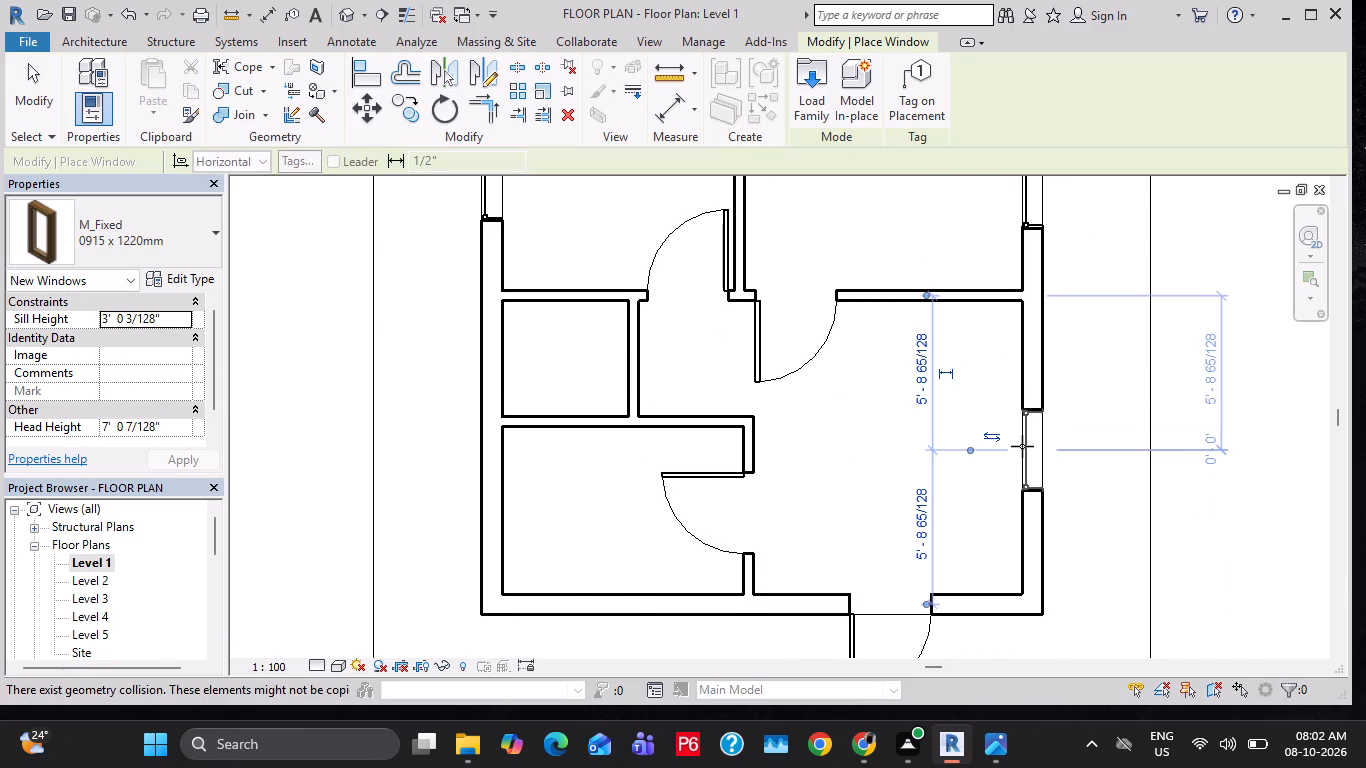
Place a 0915 x 1220mm window in the southwest room's west exterior wall, 3' 0" south of the room's north partition.
{"action": "left_click", "coordinate": [503, 499]}
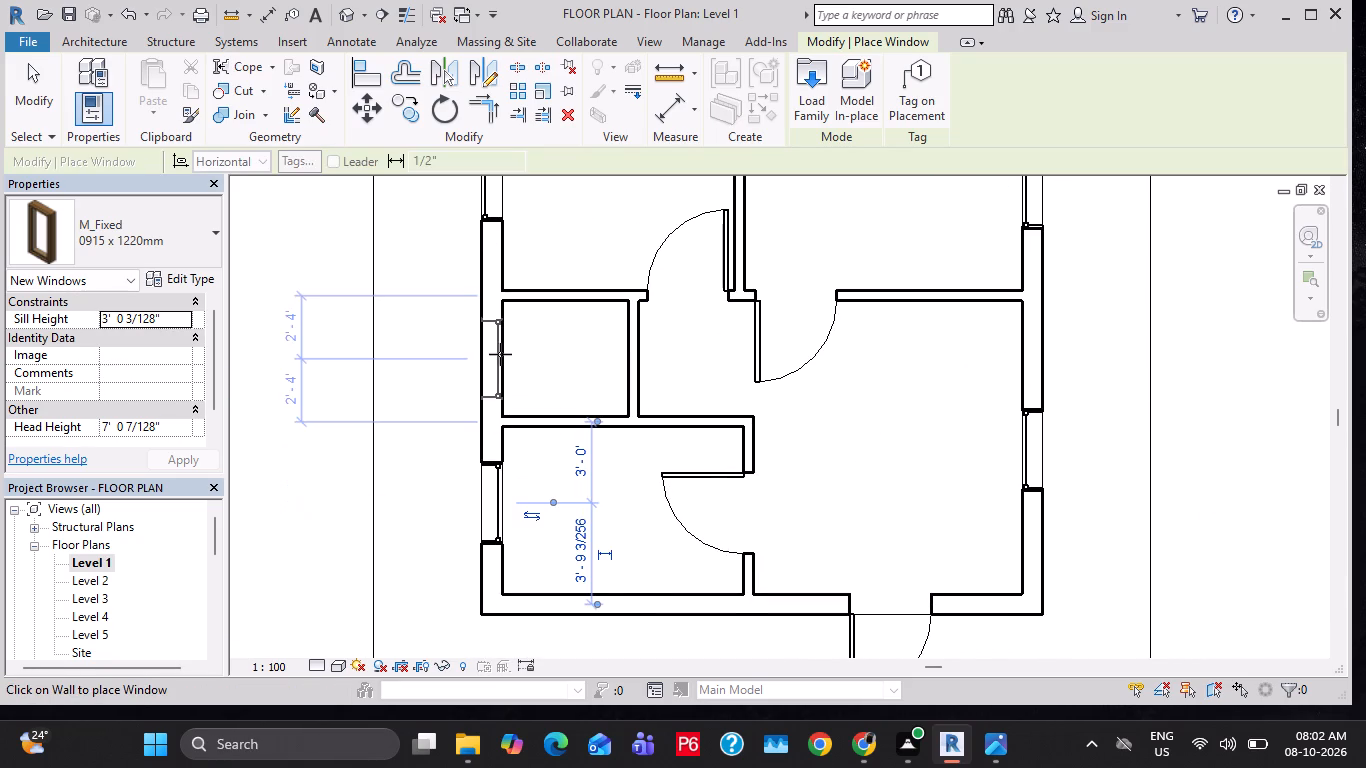
Place an M_Fixed 0406 x 0610mm window in the small west room's exterior wall, centred 2' 4" from each partition.
{"action": "left_click", "coordinate": [131, 240]}
{"action": "scroll", "coordinate": [127, 438], "scroll_direction": "down", "scroll_amount": 8}
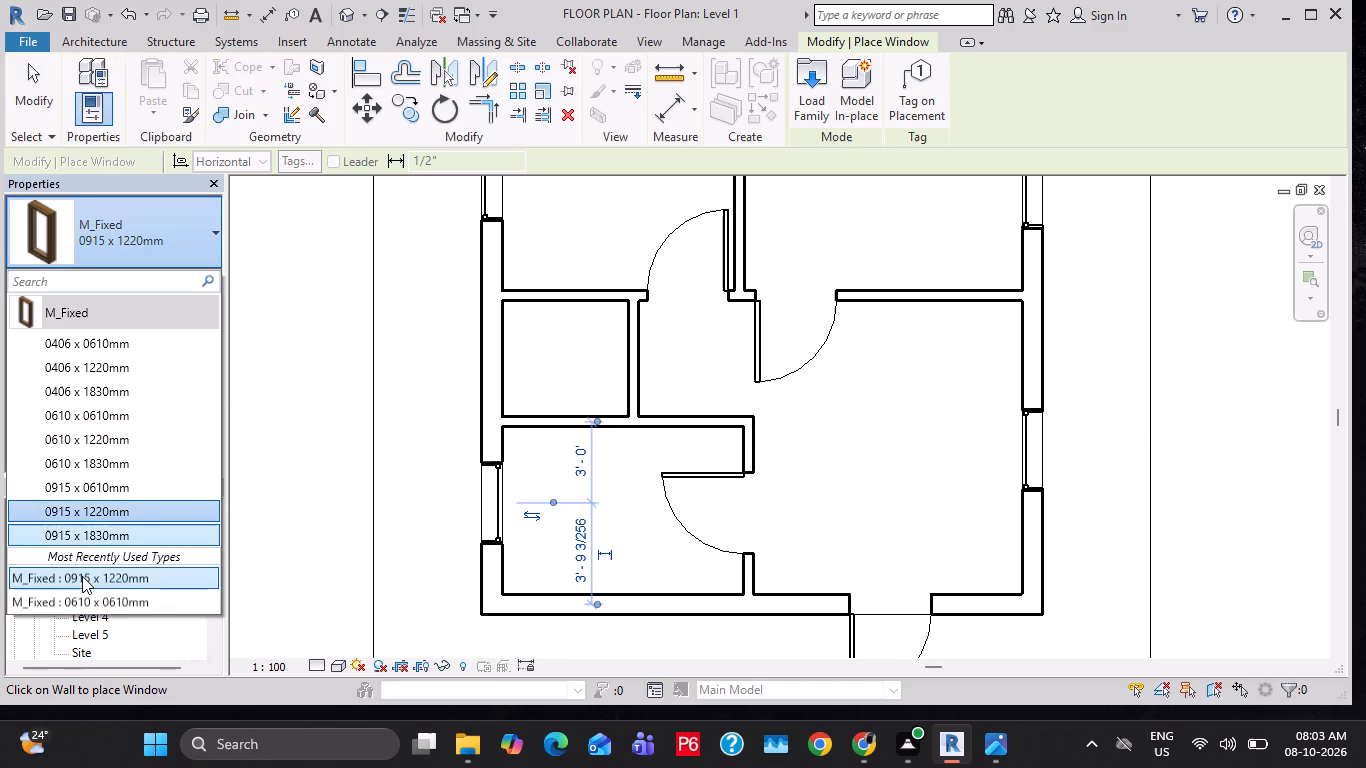
{"action": "scroll", "coordinate": [64, 450], "scroll_direction": "up", "scroll_amount": 6}
{"action": "left_click", "coordinate": [100, 340]}
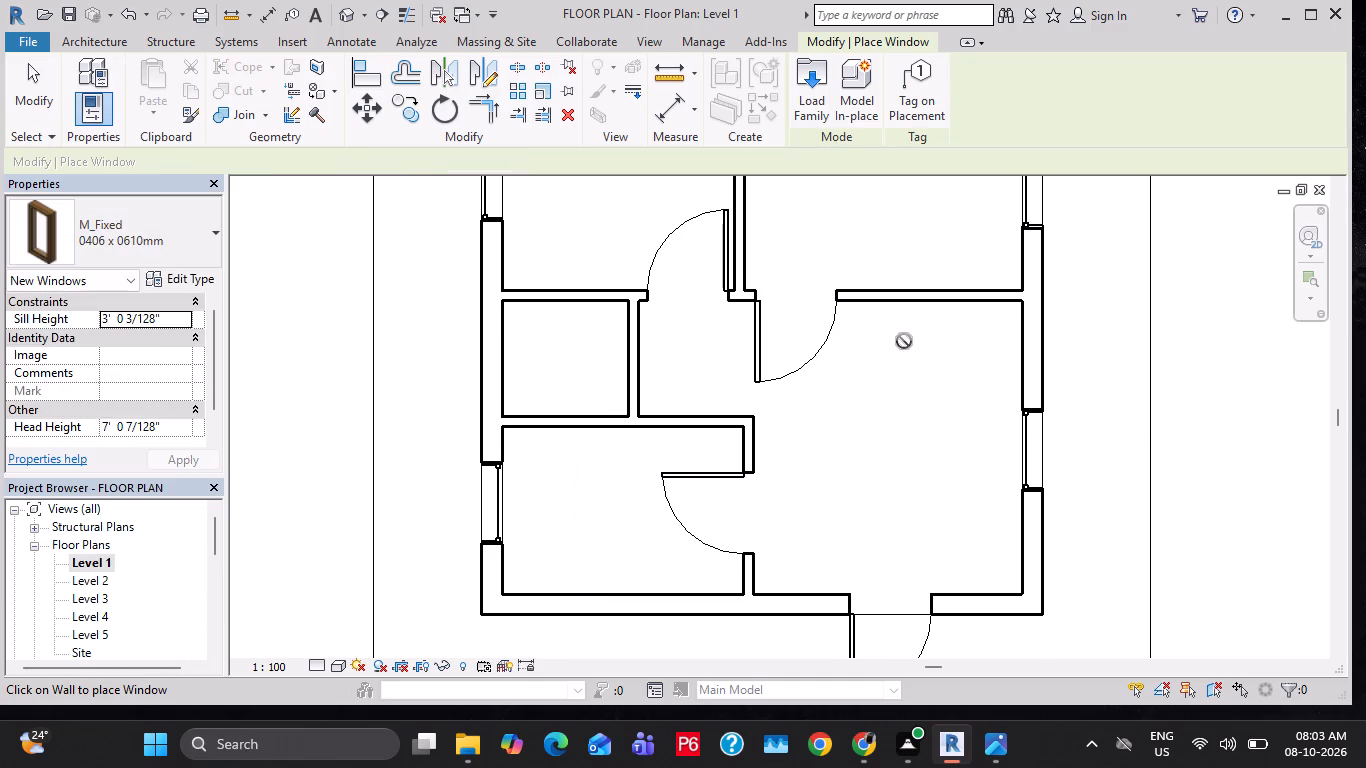
{"action": "middle_click_drag", "start_coordinate": [905, 341], "coordinate": [898, 399]}
{"action": "left_click", "coordinate": [502, 421]}
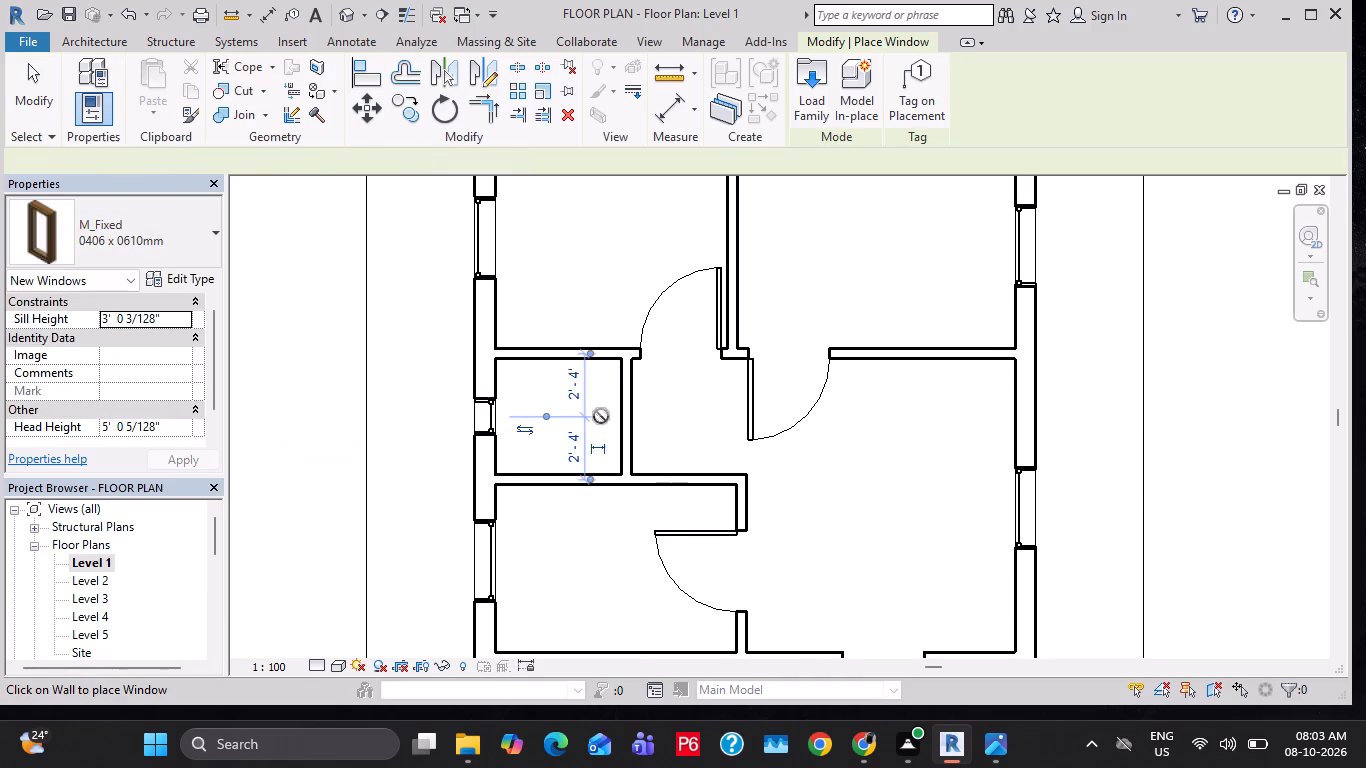
Place two 0915 x 1220mm windows in the north wall: 3' from the partition in the northeast bedroom, about 2' 6" from the west wall in the northwest.
{"action": "middle_click_drag", "start_coordinate": [601, 416], "coordinate": [651, 590]}
{"action": "middle_click", "coordinate": [1012, 456]}
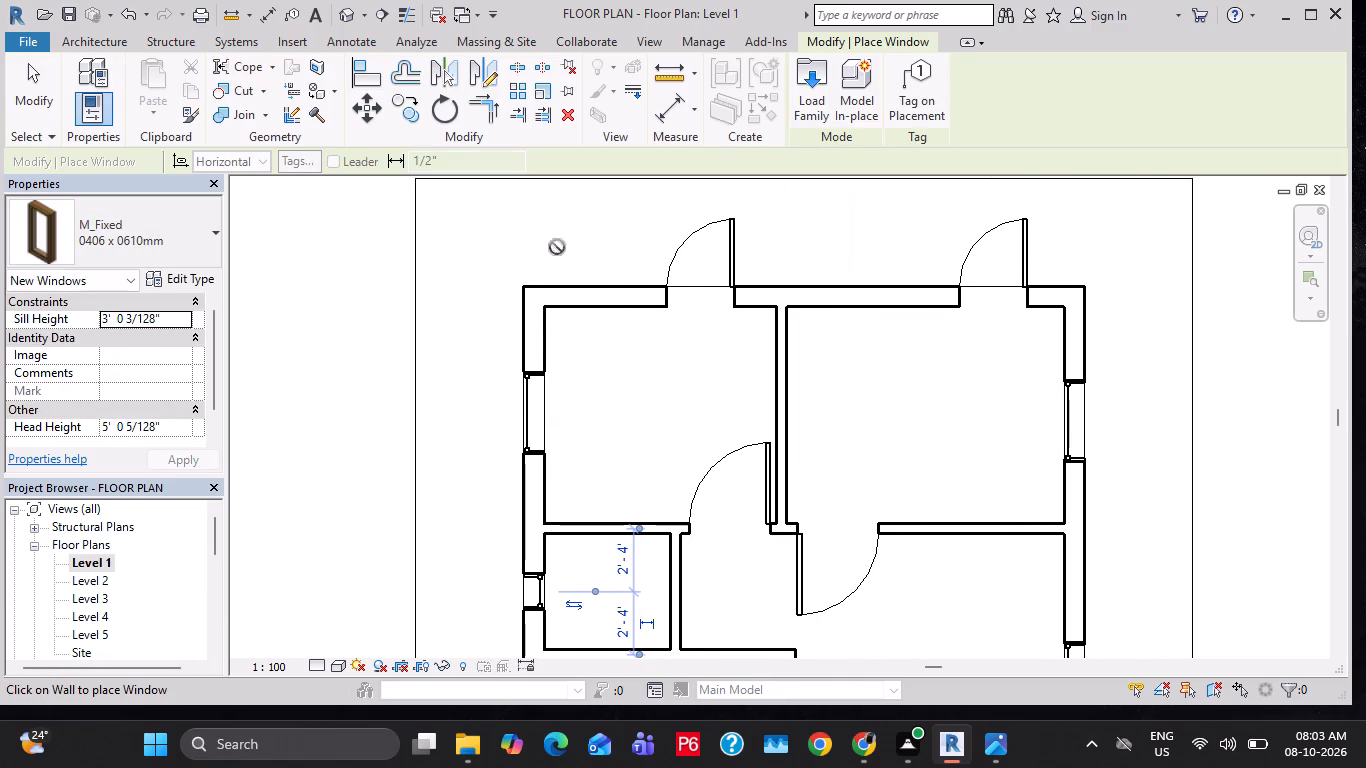
{"action": "left_click", "coordinate": [113, 259]}
{"action": "left_click", "coordinate": [111, 518]}
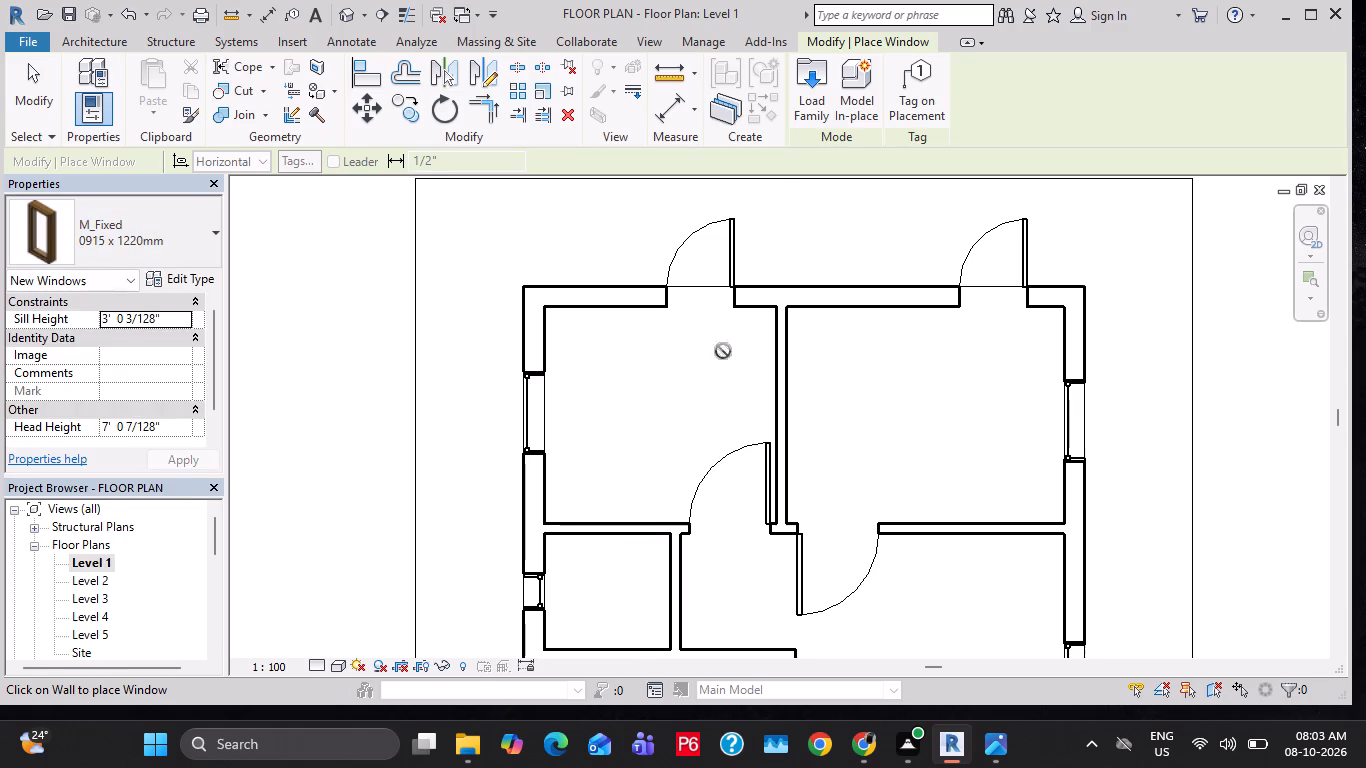
{"action": "left_click", "coordinate": [866, 300]}
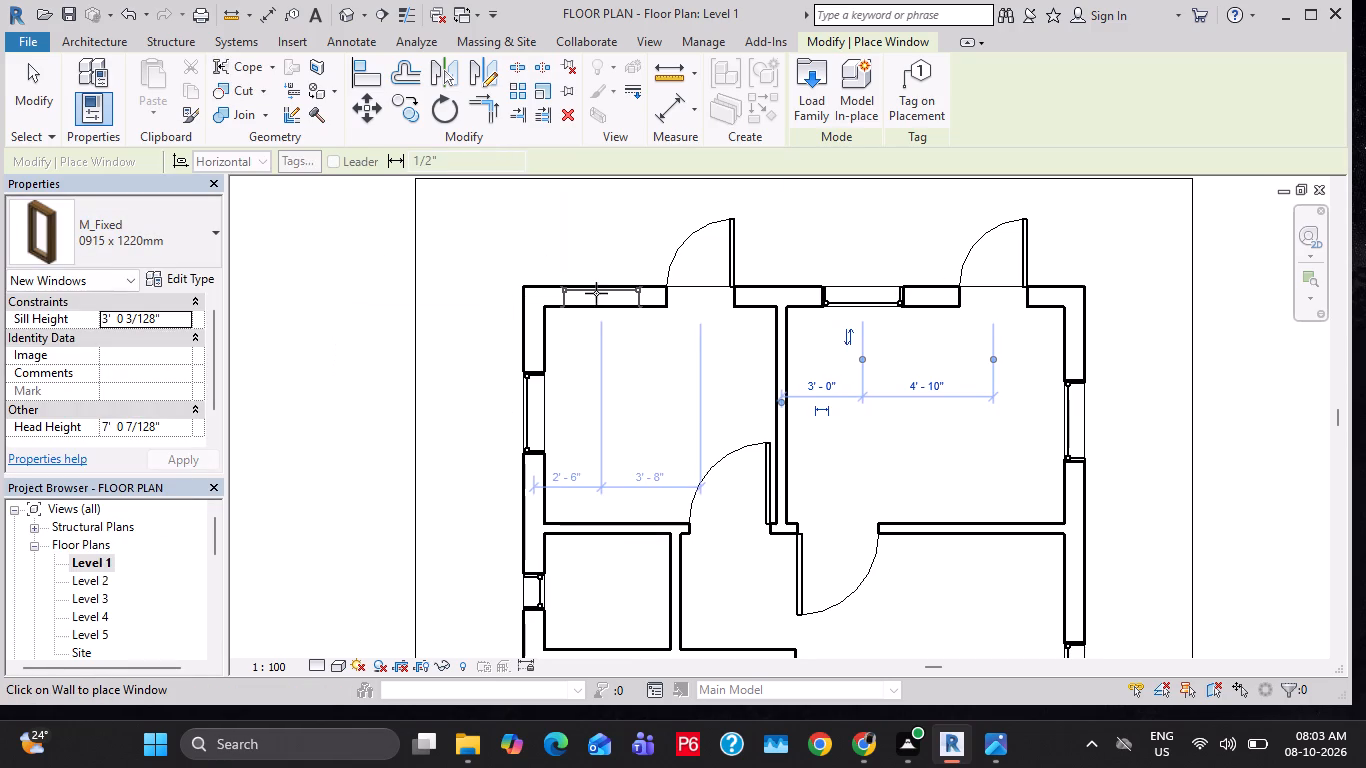
{"action": "left_click", "coordinate": [596, 293]}
Place a 0915 x 1220mm window in the southwest room's south exterior wall, about 5' 6" west of the room's east partition.
{"action": "middle_click_drag", "start_coordinate": [633, 486], "coordinate": [675, 307]}
{"action": "middle_click_drag", "start_coordinate": [810, 424], "coordinate": [797, 341]}
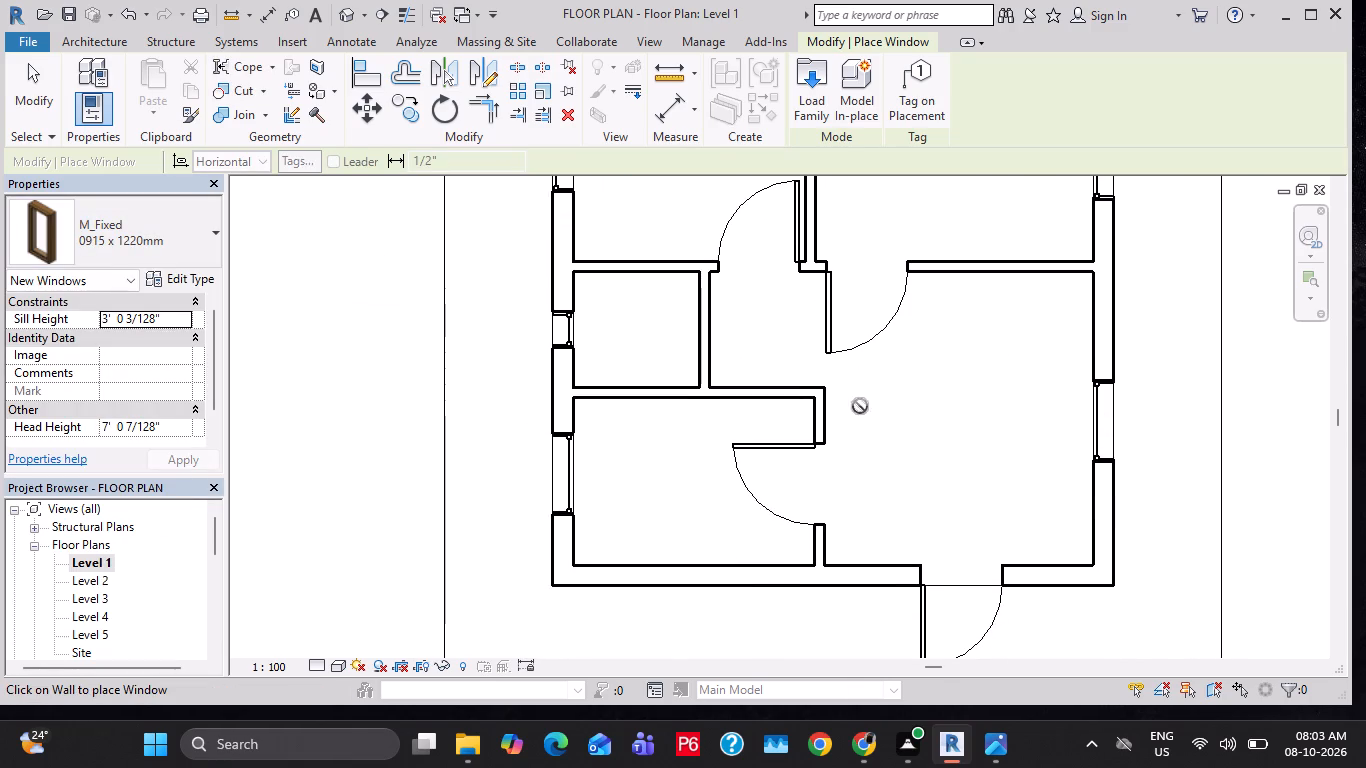
{"action": "left_click", "coordinate": [673, 586]}
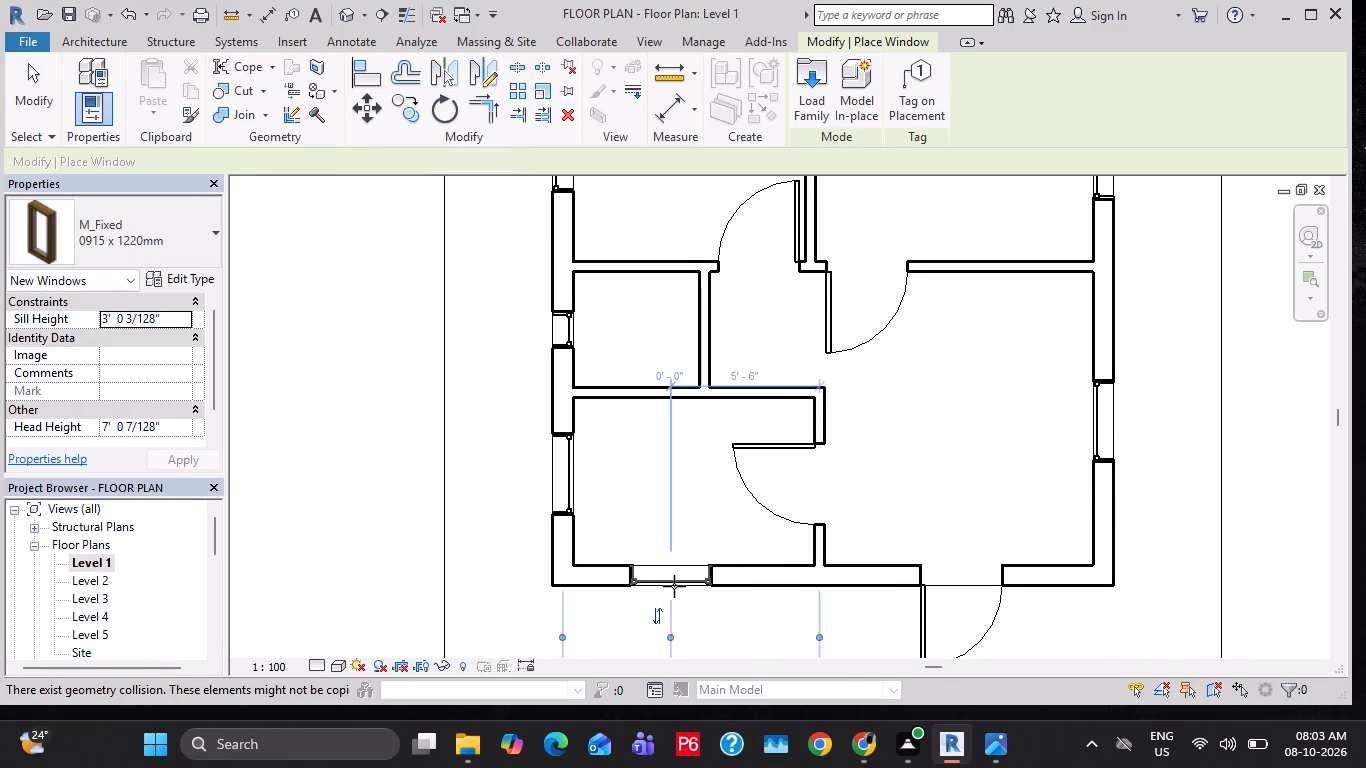
{"action": "key", "text": "Escape"}
{"action": "key", "text": "Escape"}
{"action": "key", "text": "Escape"}
{"action": "key", "text": "Escape"}
{"action": "key", "text": "Escape"}
{"action": "key", "text": "Escape"}
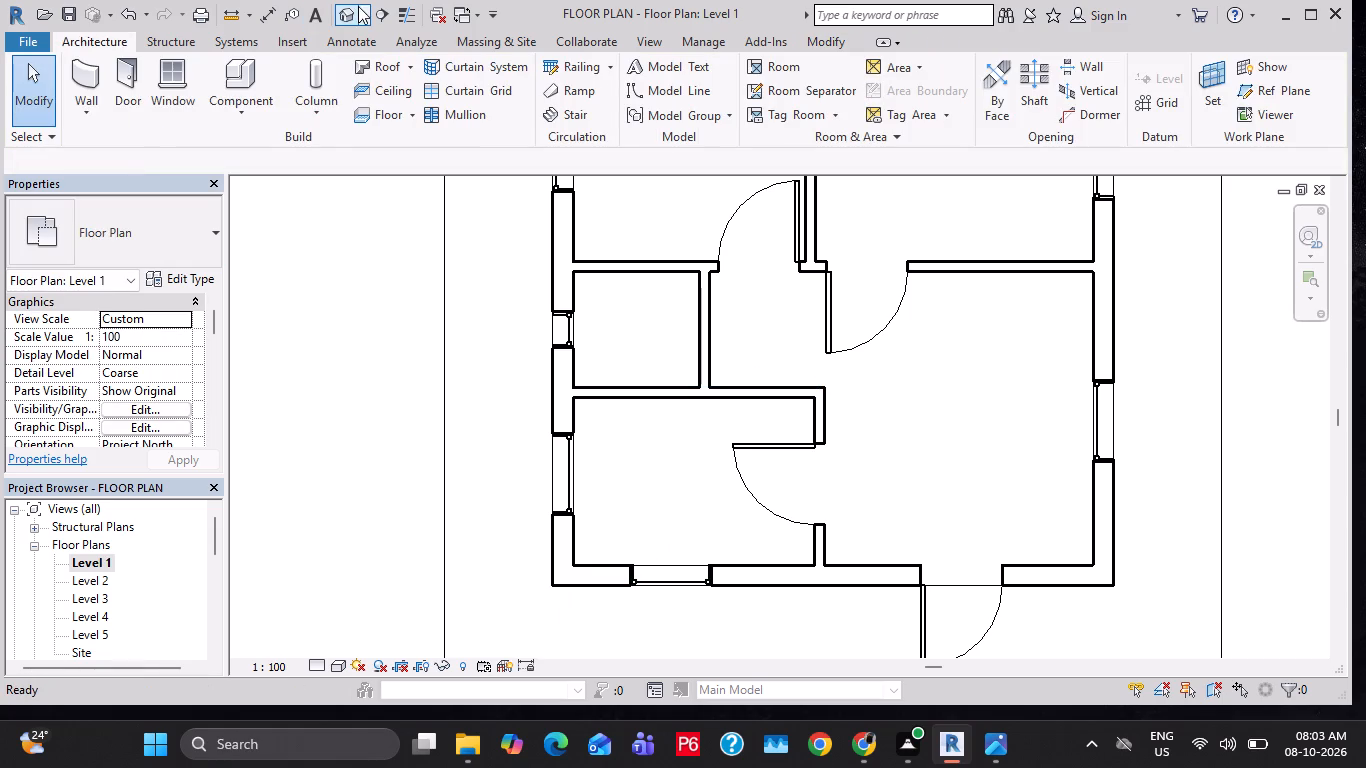
Examine the placed windows on all sides of the house in the default 3D view.
{"action": "left_click", "coordinate": [349, 7]}
{"action": "scroll", "coordinate": [593, 337], "scroll_direction": "down", "scroll_amount": 5}
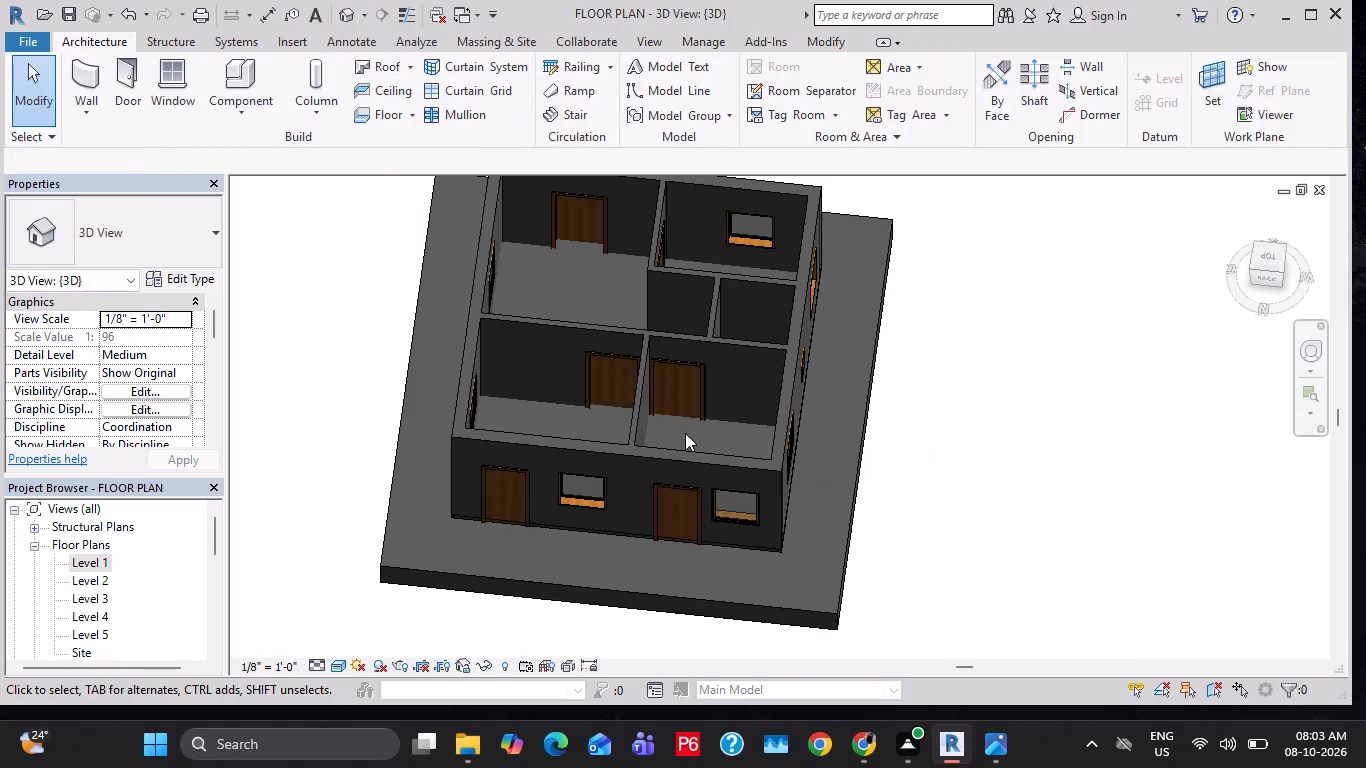
{"action": "middle_click_drag", "start_coordinate": [699, 441], "coordinate": [888, 196], "text": "shift"}
{"action": "middle_click_drag", "start_coordinate": [366, 516], "coordinate": [611, 616], "text": "shift"}
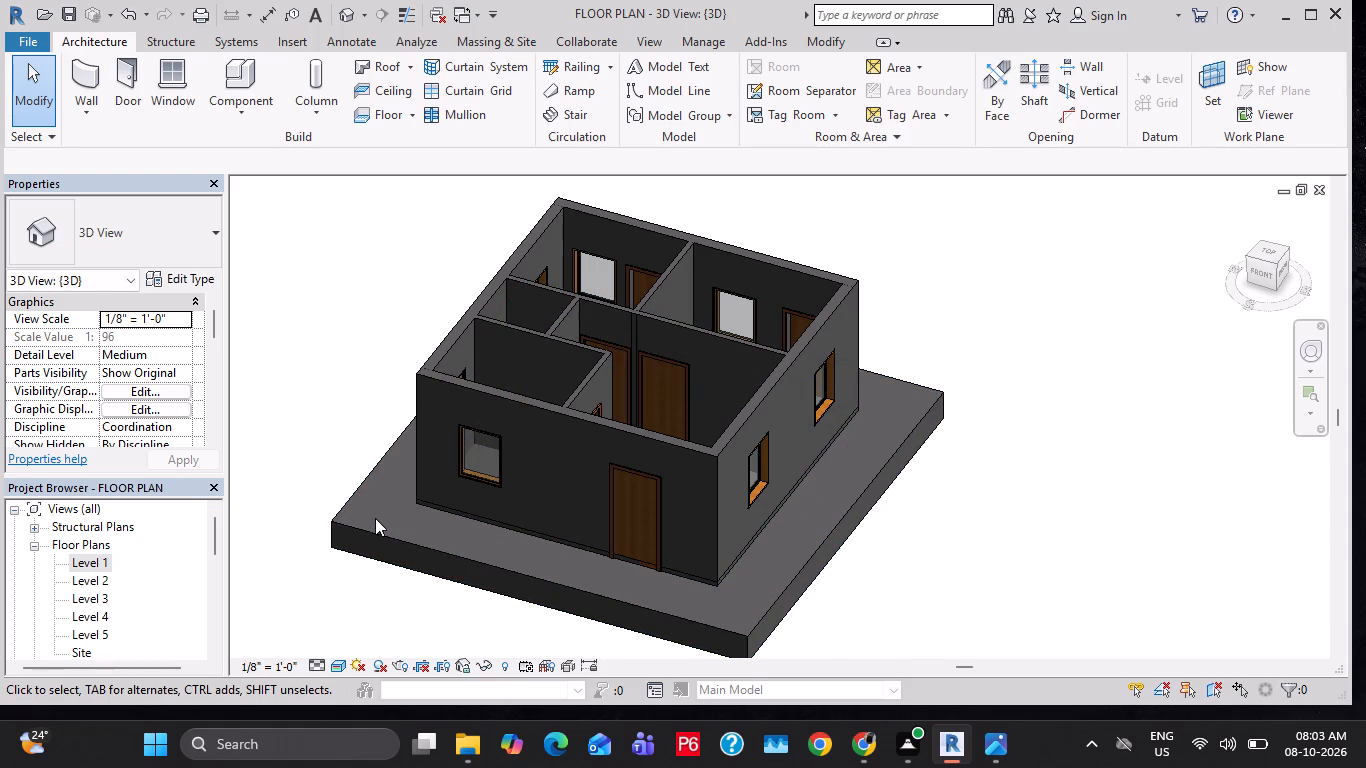
{"action": "scroll", "coordinate": [135, 517], "scroll_direction": "down", "scroll_amount": 1}
{"action": "scroll", "coordinate": [100, 563], "scroll_direction": "up", "scroll_amount": 2}
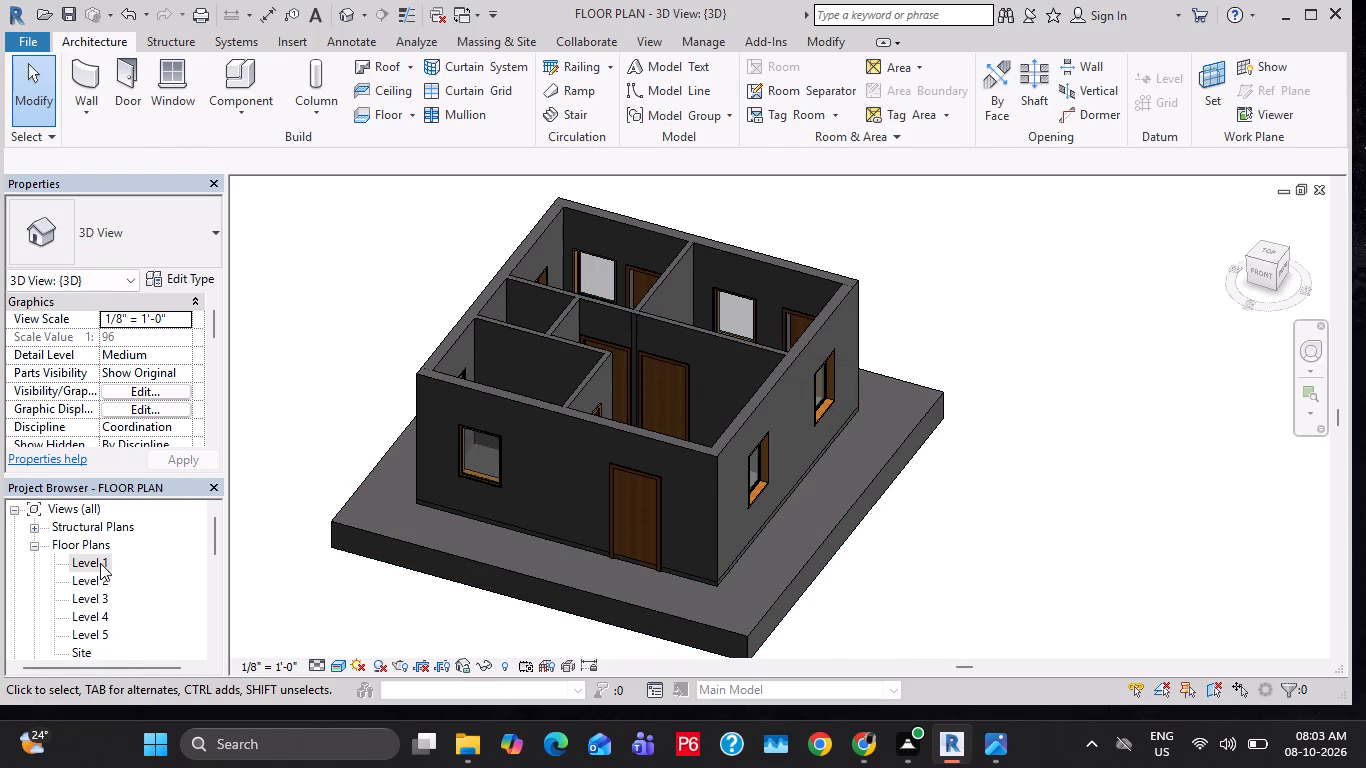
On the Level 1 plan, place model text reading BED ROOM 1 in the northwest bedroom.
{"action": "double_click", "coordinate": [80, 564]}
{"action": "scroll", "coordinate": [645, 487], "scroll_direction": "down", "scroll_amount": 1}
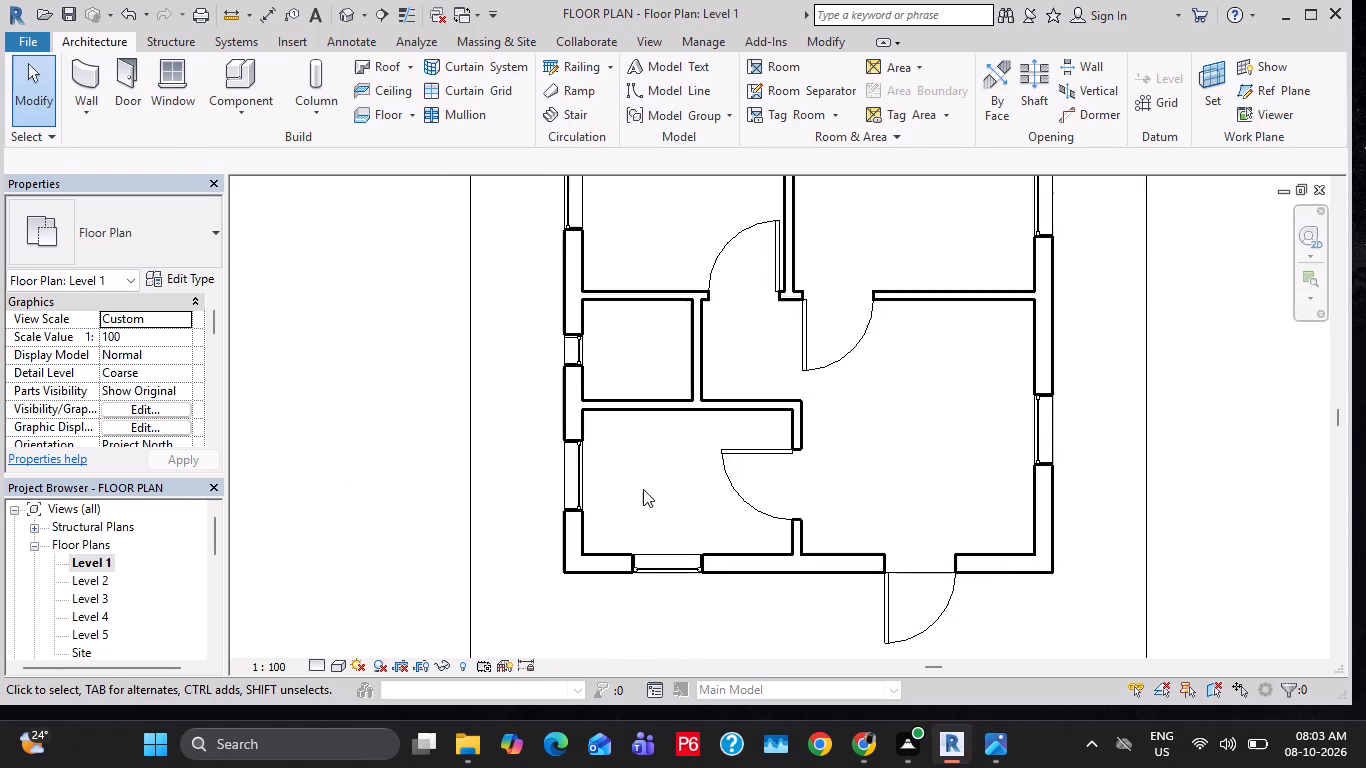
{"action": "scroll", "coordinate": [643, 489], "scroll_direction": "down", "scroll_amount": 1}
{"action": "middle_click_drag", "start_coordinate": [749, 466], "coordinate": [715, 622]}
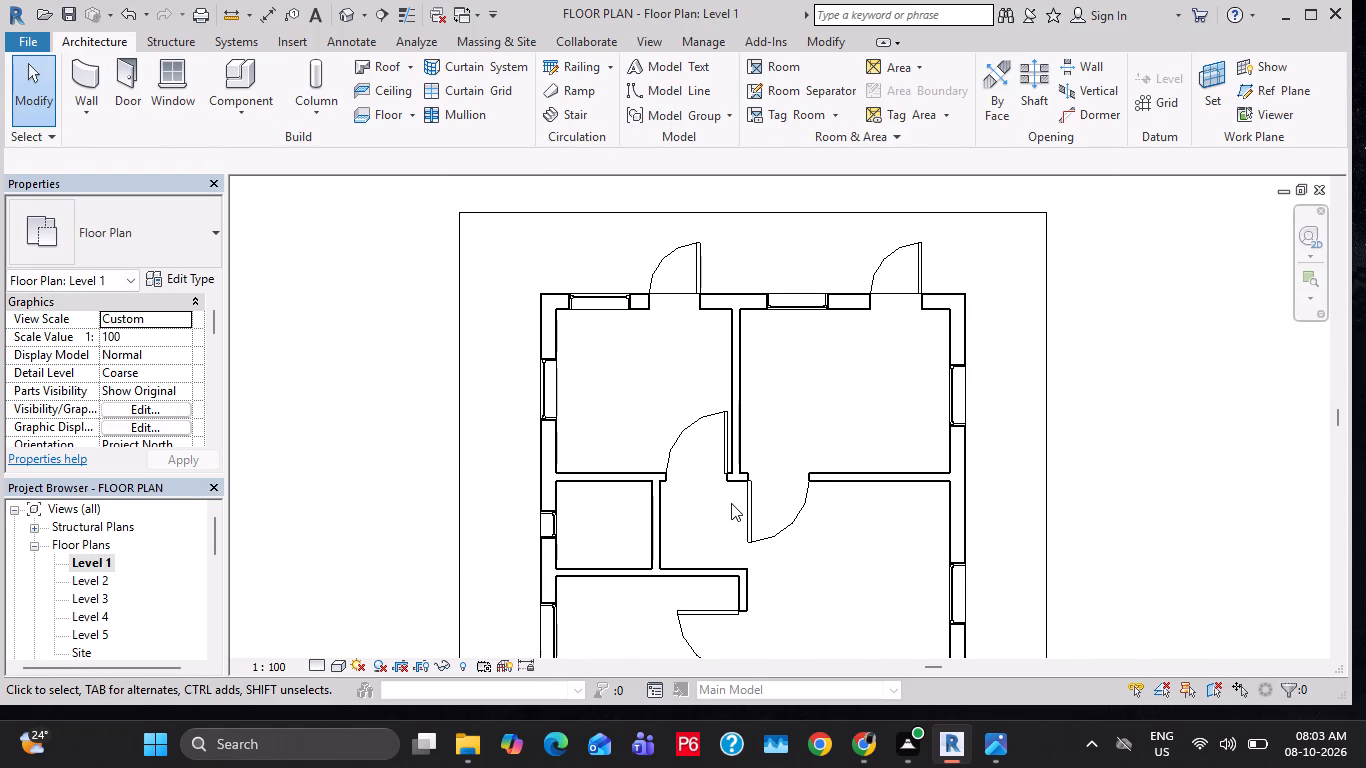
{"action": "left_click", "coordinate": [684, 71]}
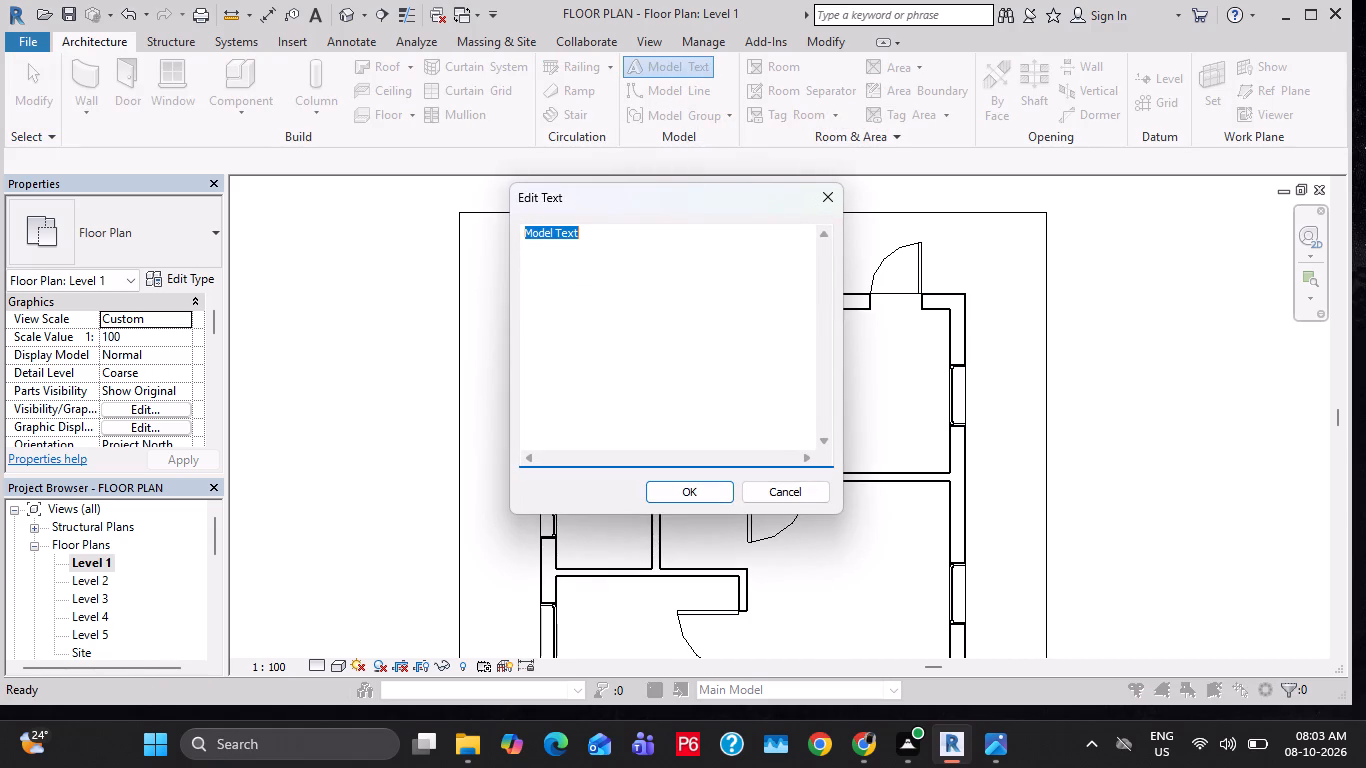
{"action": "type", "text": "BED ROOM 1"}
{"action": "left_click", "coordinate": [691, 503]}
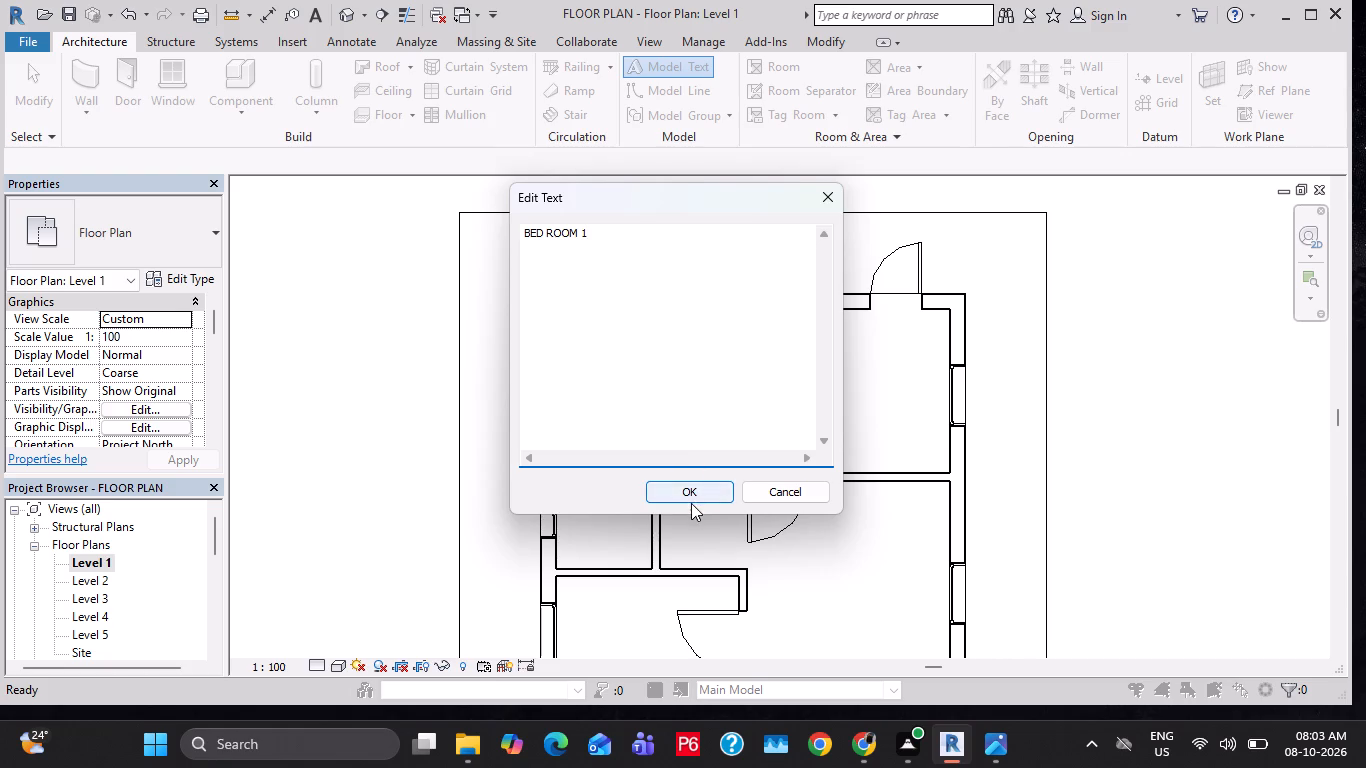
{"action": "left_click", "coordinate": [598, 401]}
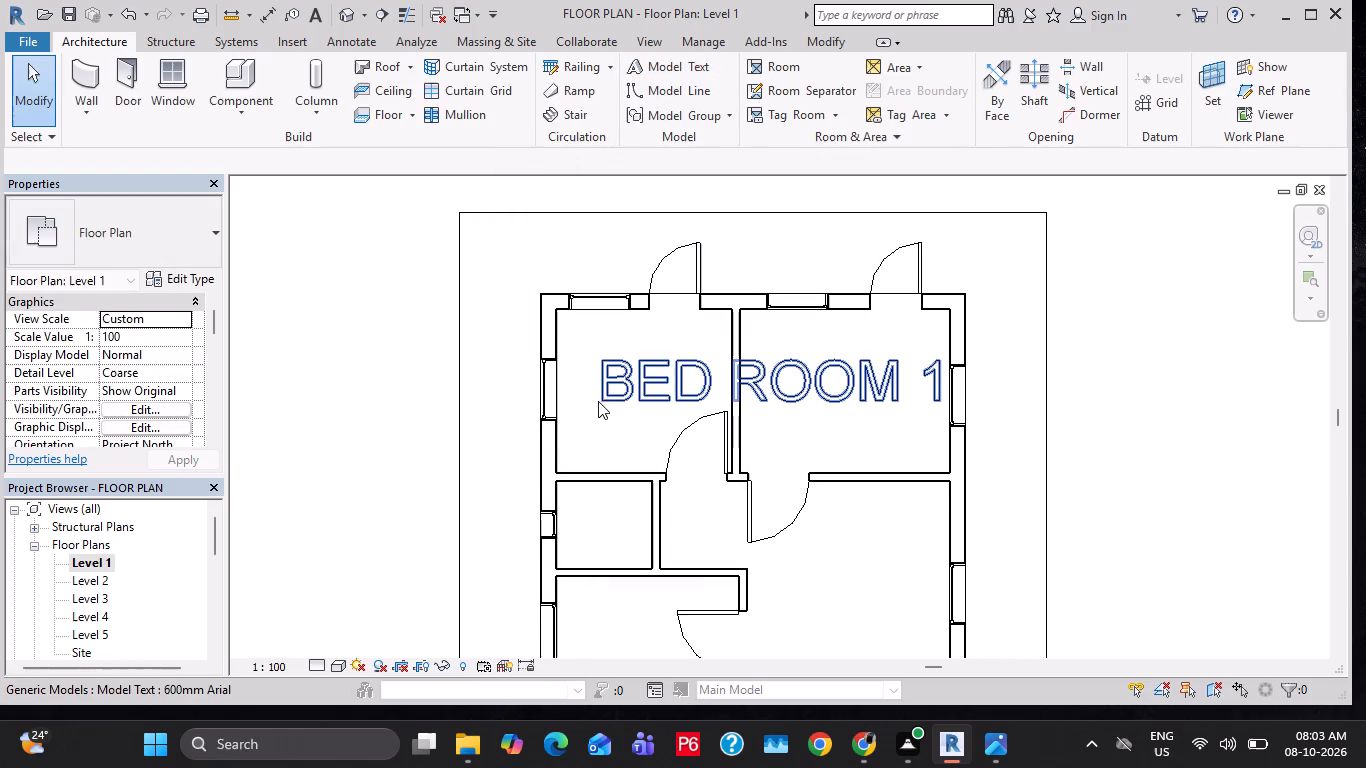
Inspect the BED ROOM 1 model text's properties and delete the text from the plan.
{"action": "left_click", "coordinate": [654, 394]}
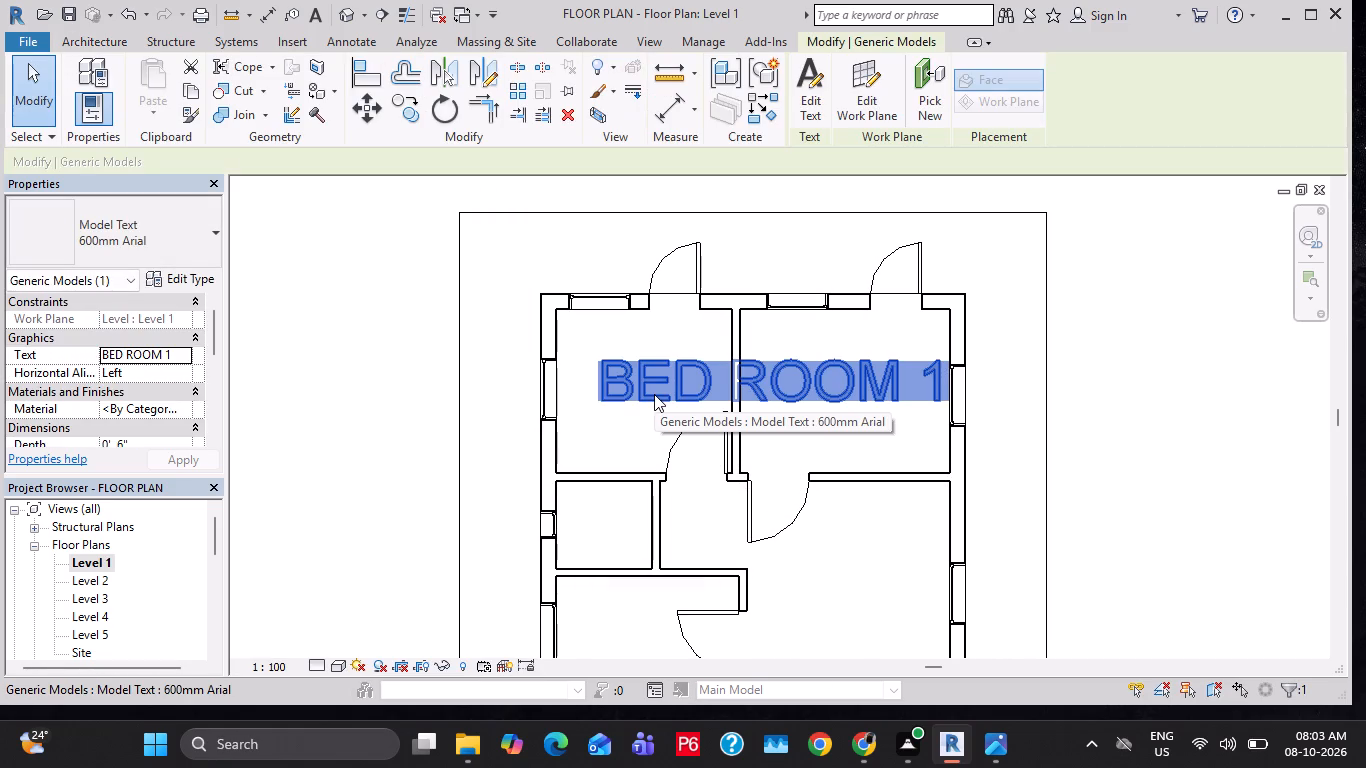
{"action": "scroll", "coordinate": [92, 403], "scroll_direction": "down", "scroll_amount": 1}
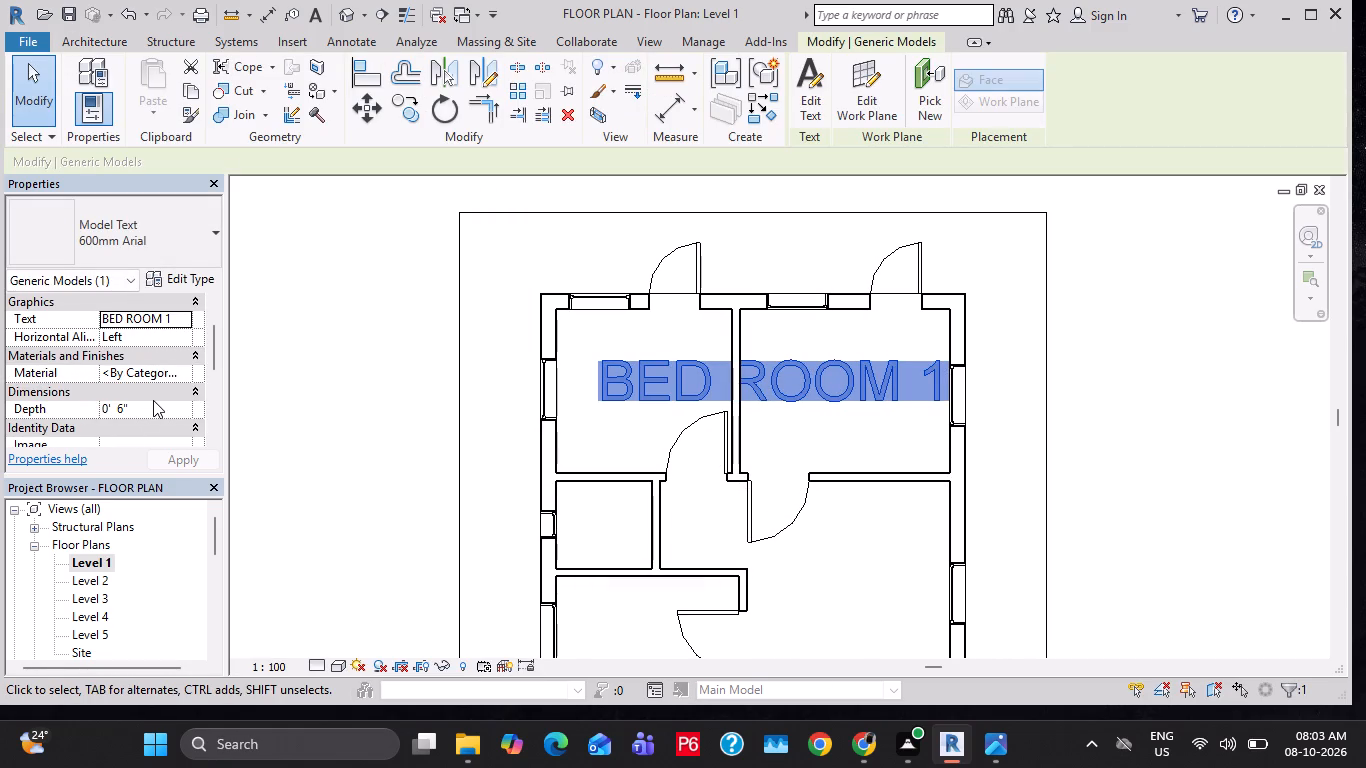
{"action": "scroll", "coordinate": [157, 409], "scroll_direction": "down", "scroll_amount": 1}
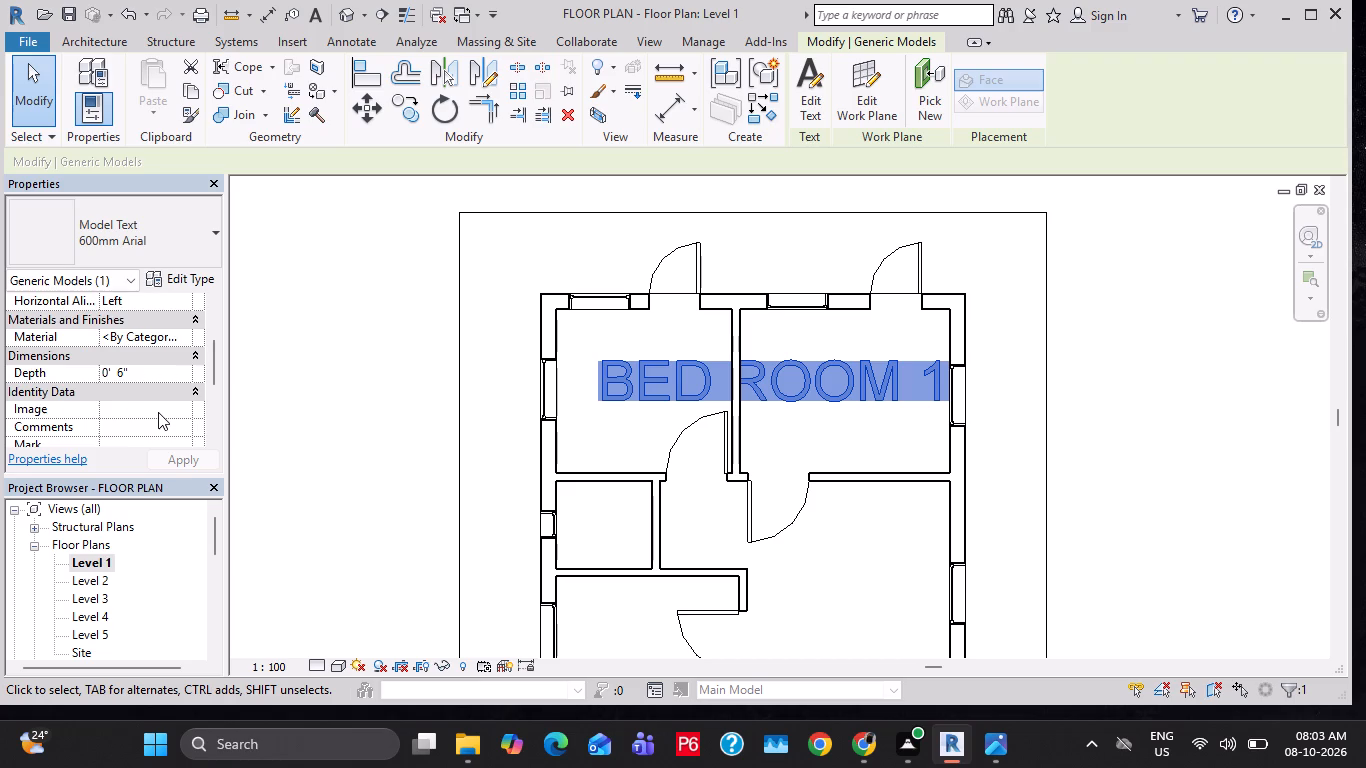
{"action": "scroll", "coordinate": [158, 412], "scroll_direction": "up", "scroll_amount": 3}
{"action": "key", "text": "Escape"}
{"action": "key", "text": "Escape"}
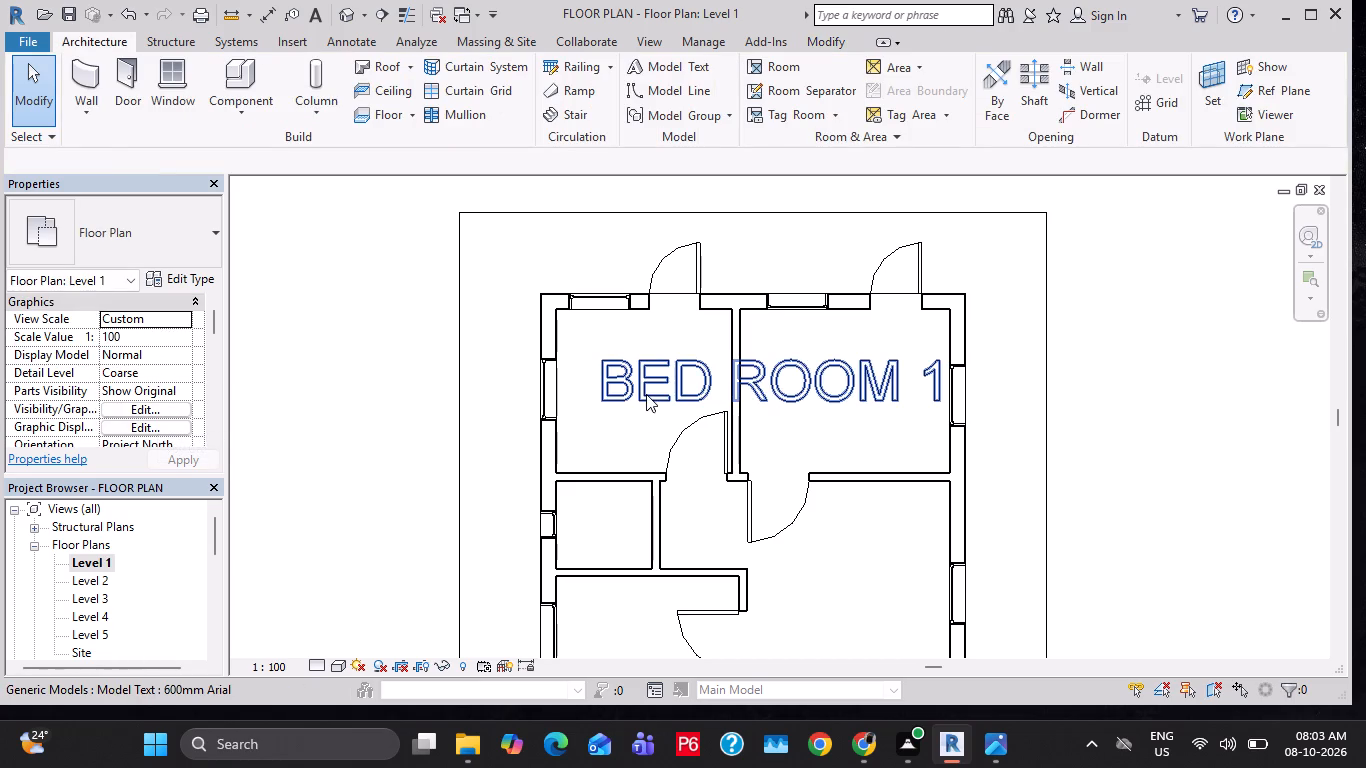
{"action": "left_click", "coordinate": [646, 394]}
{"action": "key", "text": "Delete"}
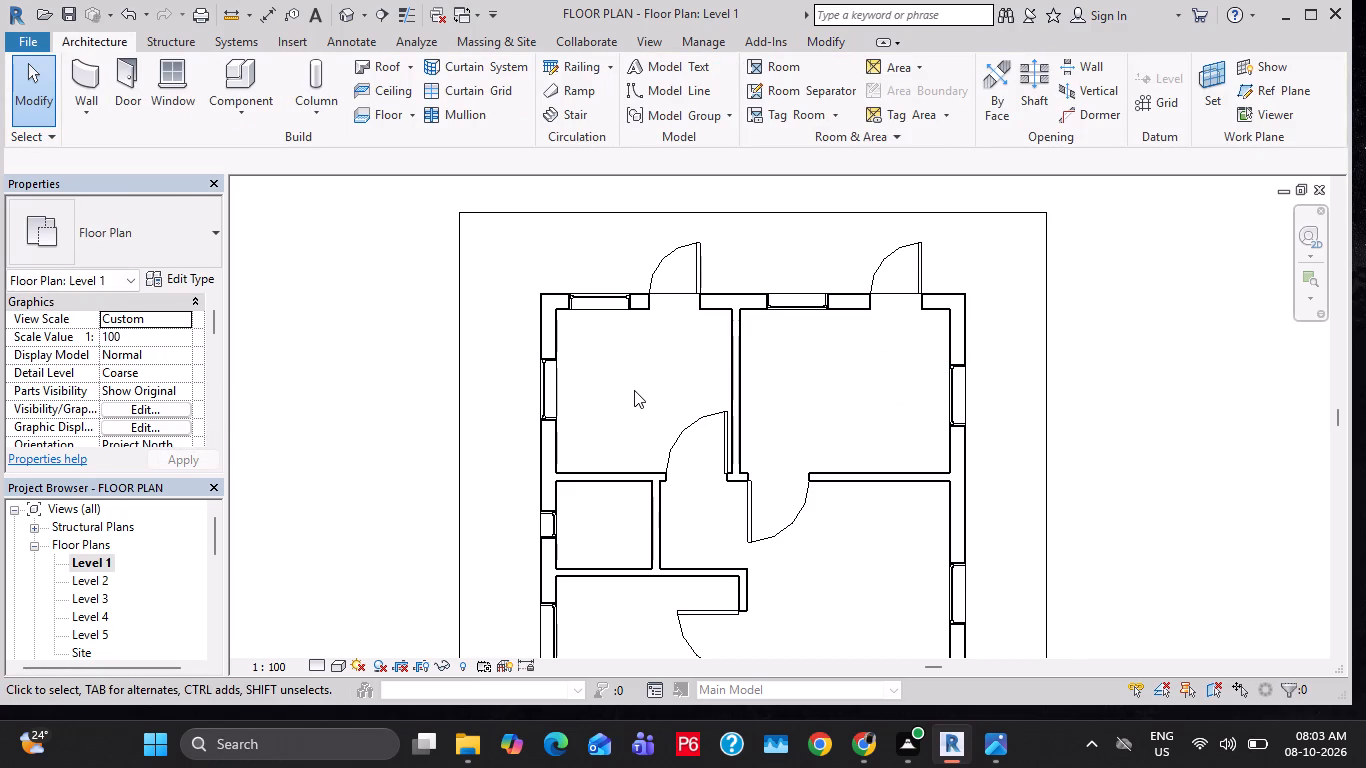
Add a 2.5mm Arial annotation text box reading BED ROOM1 in the upper part of the northwest bedroom.
{"action": "left_click", "coordinate": [195, 52]}
{"action": "left_click", "coordinate": [221, 44]}
{"action": "left_click", "coordinate": [266, 40]}
{"action": "left_click", "coordinate": [286, 39]}
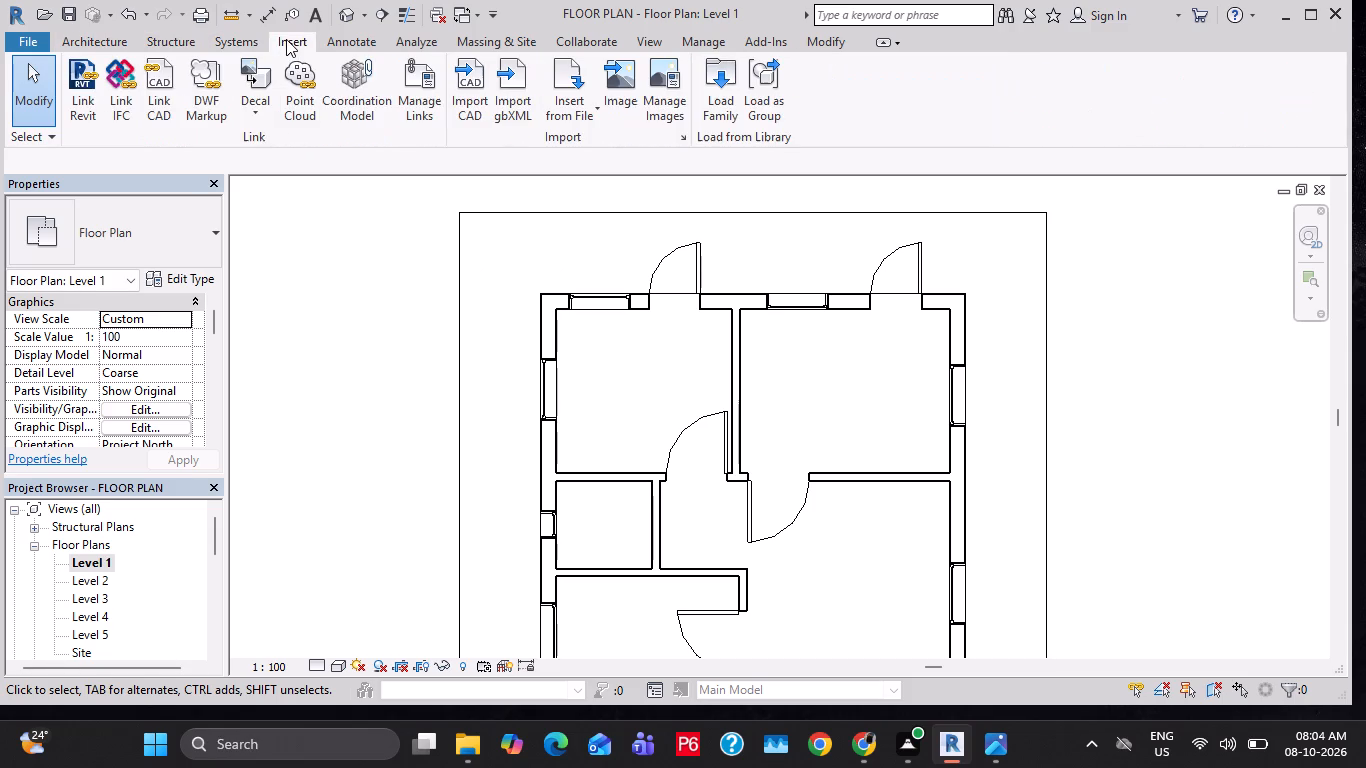
{"action": "left_click", "coordinate": [345, 31]}
{"action": "left_click", "coordinate": [353, 44]}
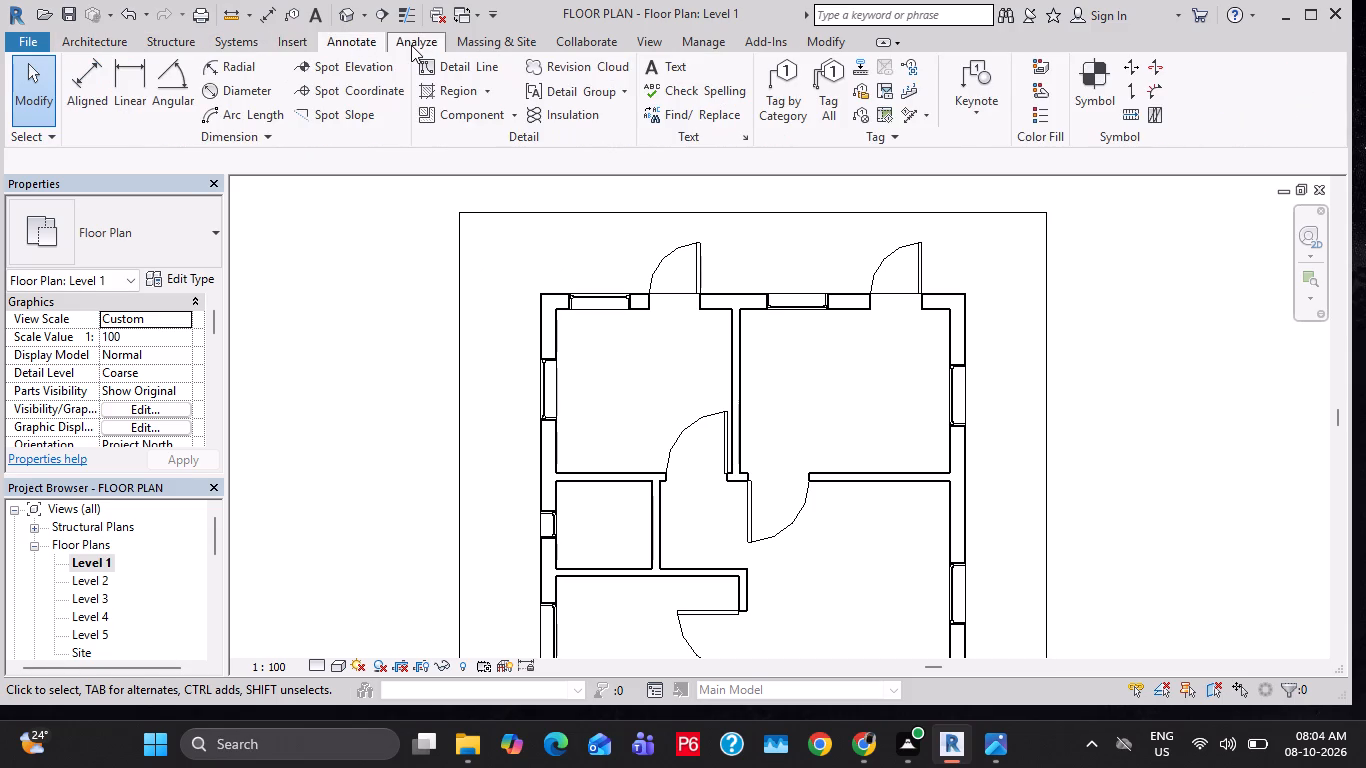
{"action": "left_click", "coordinate": [648, 63]}
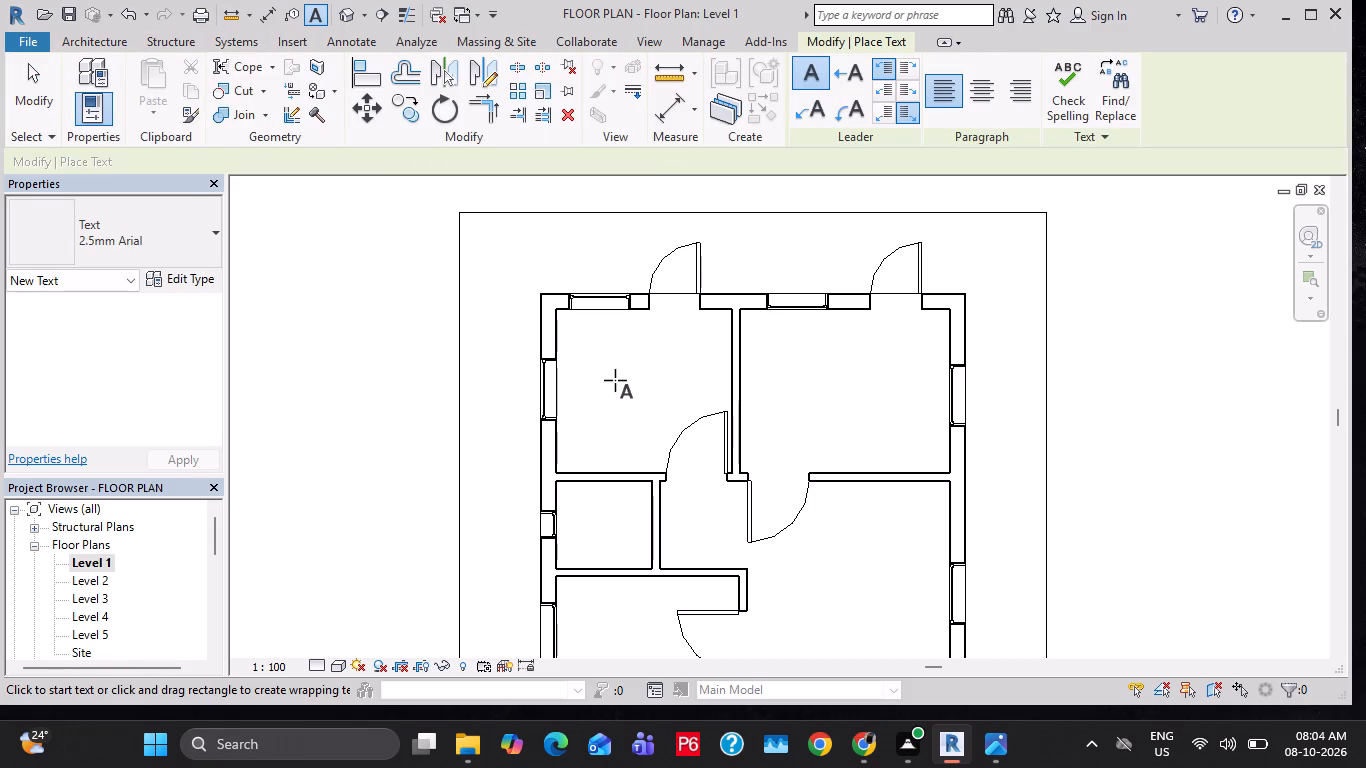
{"action": "left_click_drag", "start_coordinate": [581, 342], "coordinate": [687, 372]}
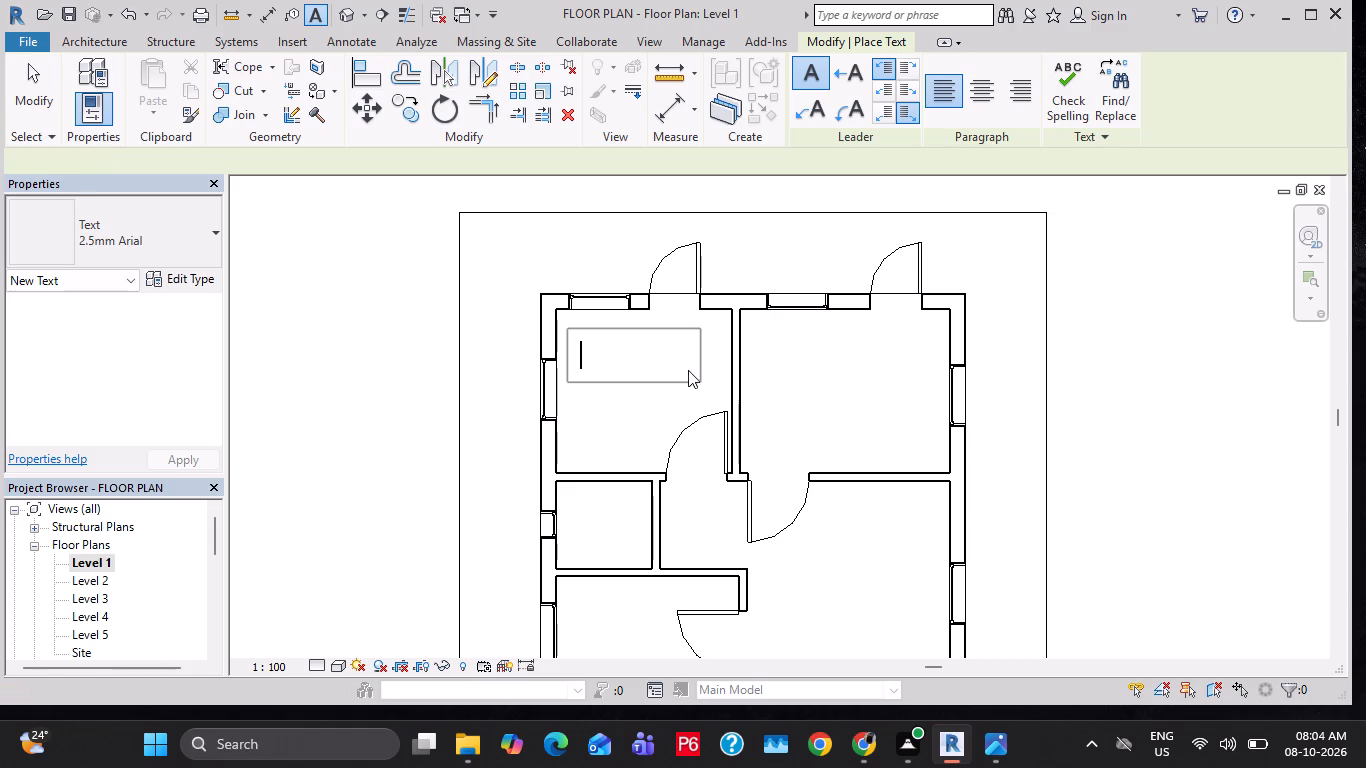
{"action": "type", "text": "BED"}
{"action": "key", "text": "space"}
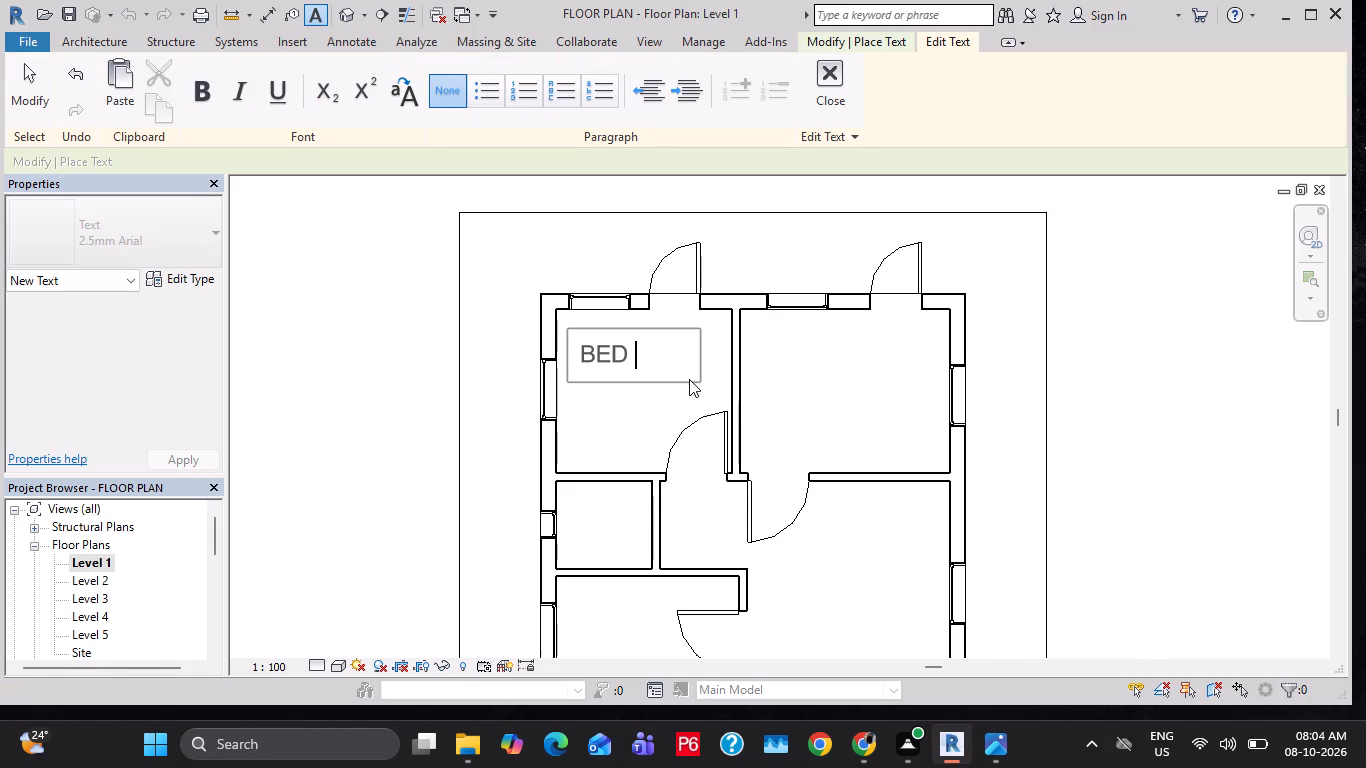
{"action": "type", "text": "ROO"}
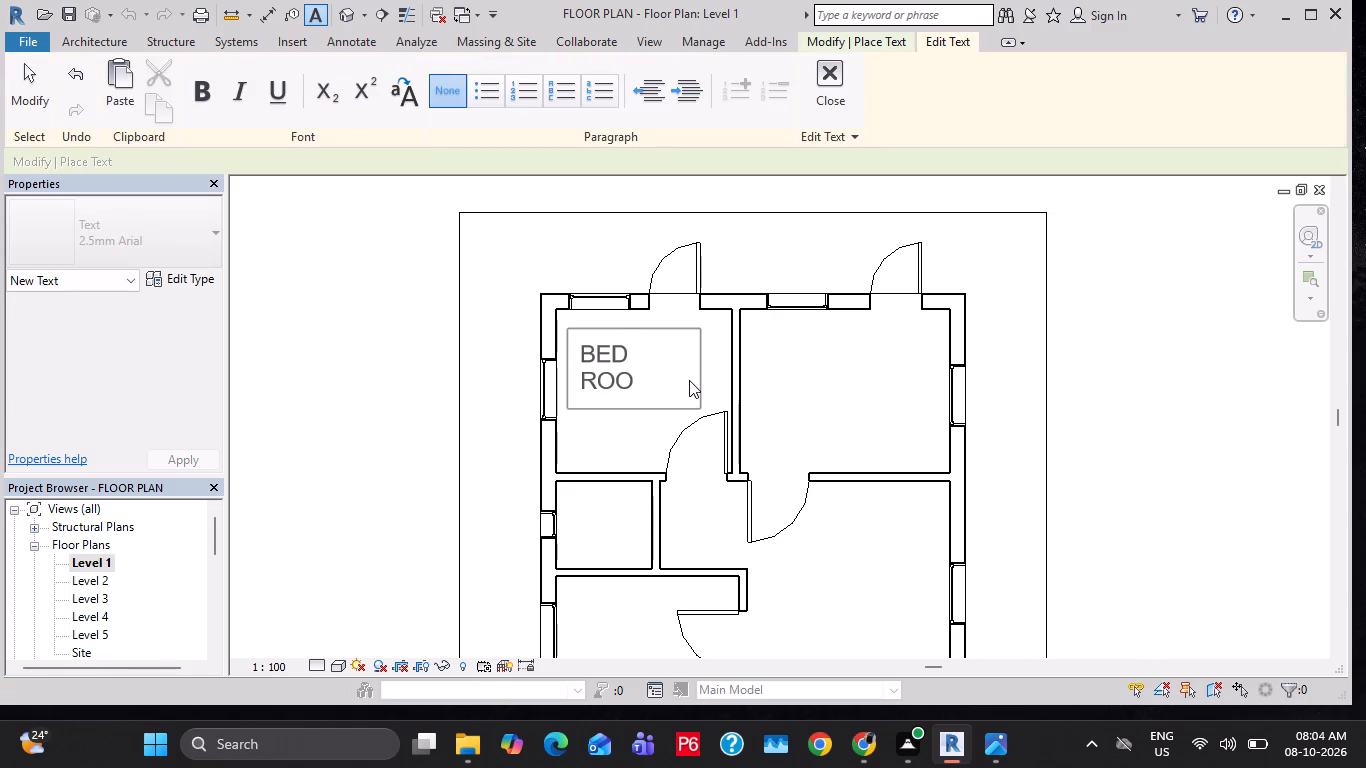
{"action": "type", "text": "MQ"}
{"action": "key", "text": "BackSpace"}
{"action": "key", "text": "1"}
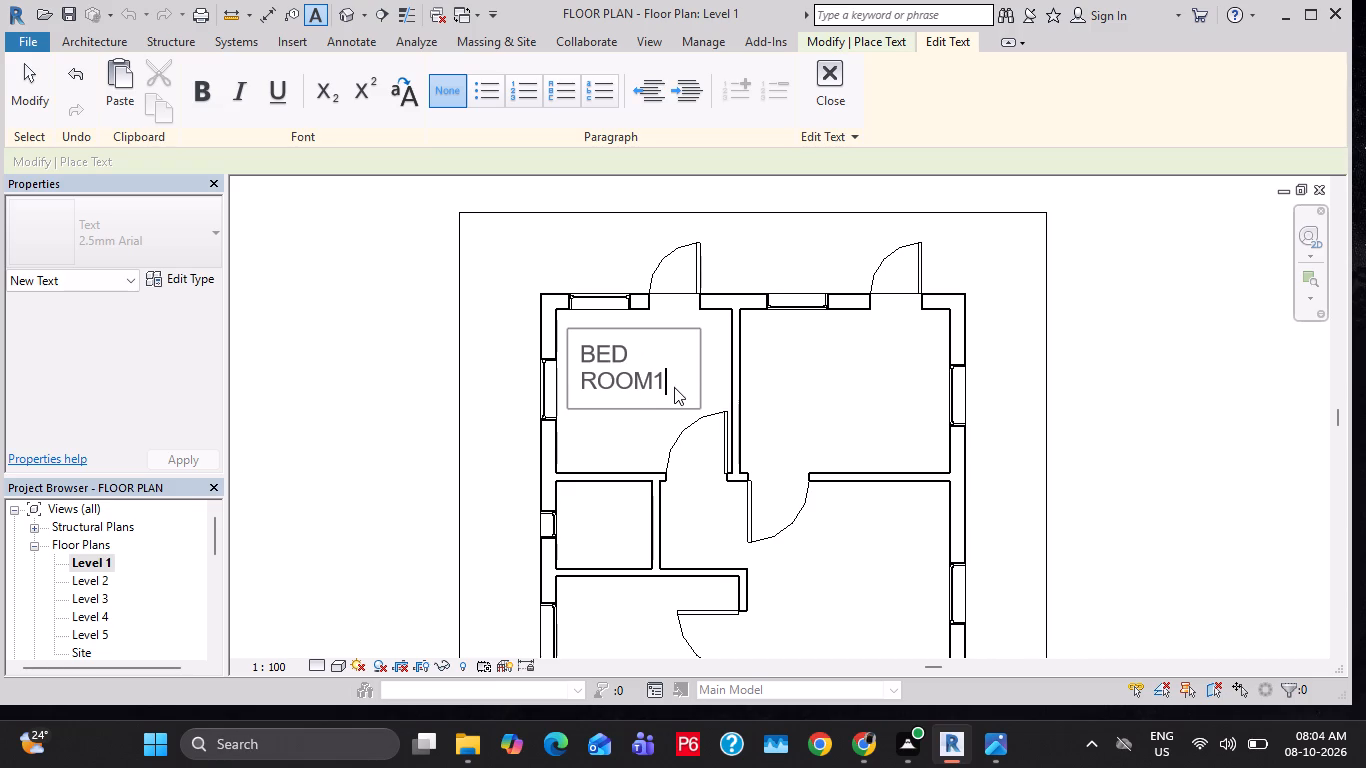
Look through the paragraph list styles and text editor display options for the whole BED ROOM1 text.
{"action": "left_click_drag", "start_coordinate": [674, 387], "coordinate": [578, 340]}
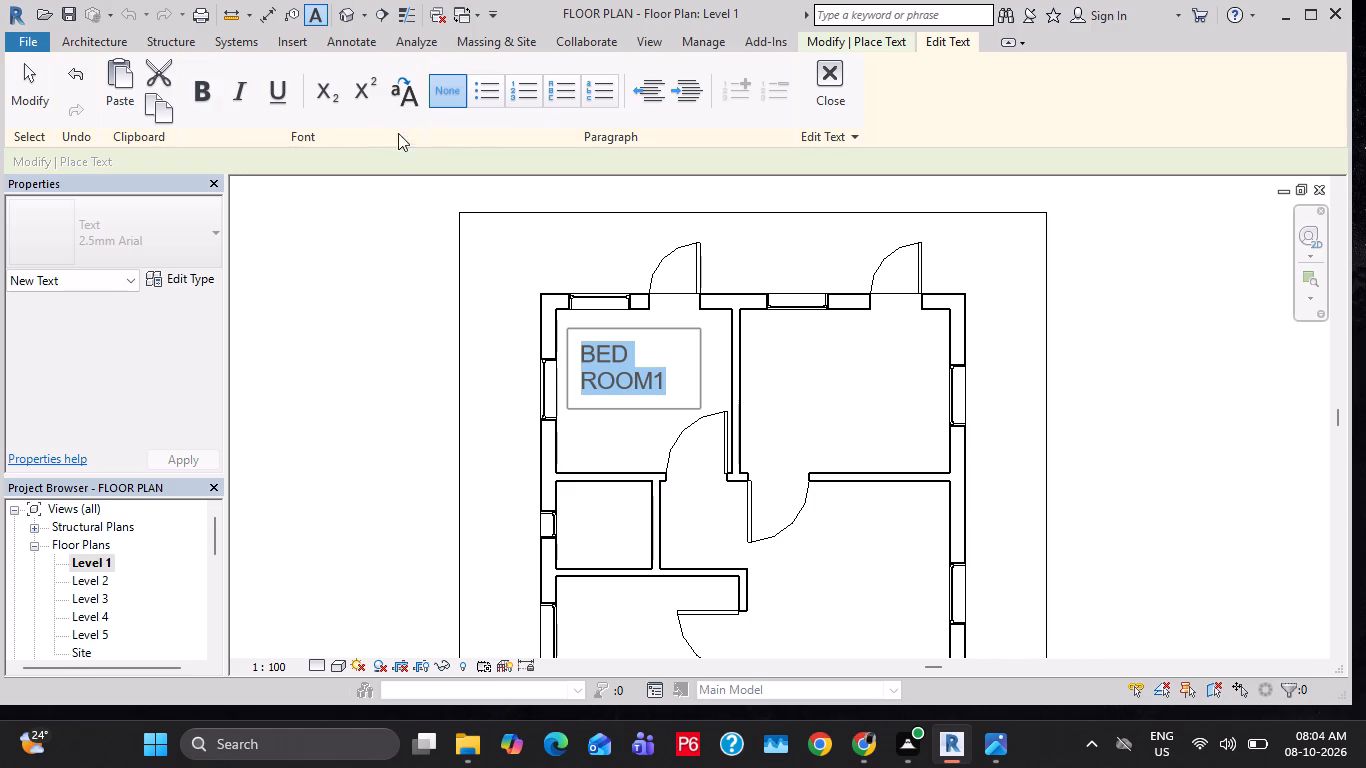
{"action": "left_click", "coordinate": [460, 99]}
{"action": "left_click", "coordinate": [472, 96]}
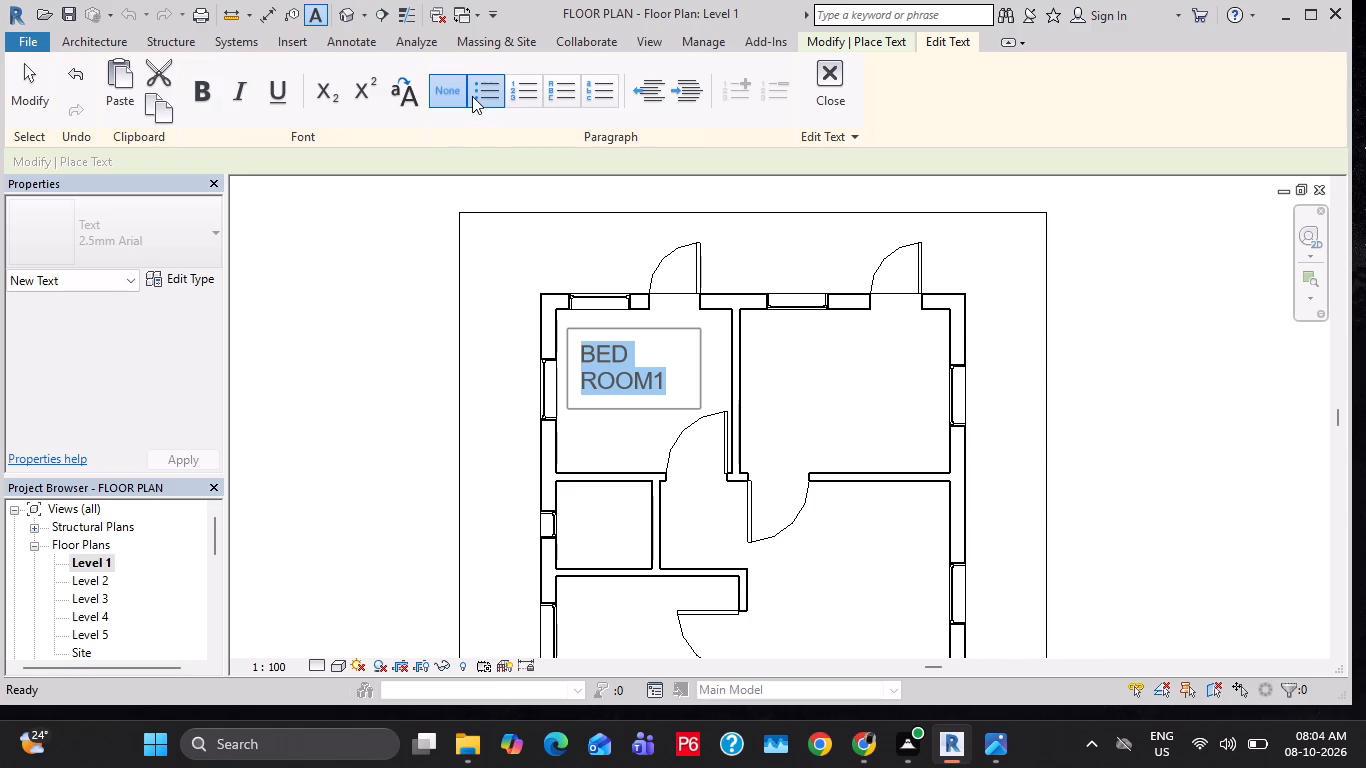
{"action": "left_click", "coordinate": [455, 96]}
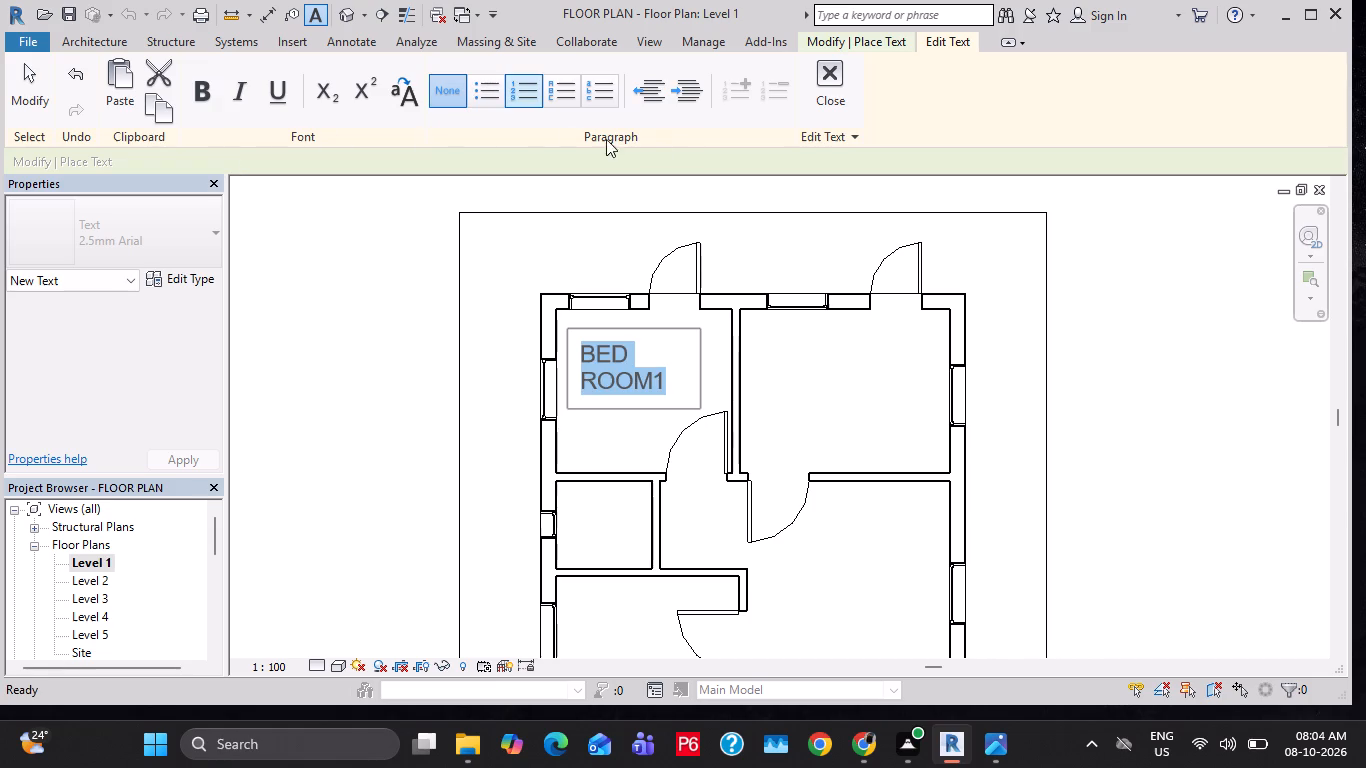
{"action": "left_click", "coordinate": [841, 128]}
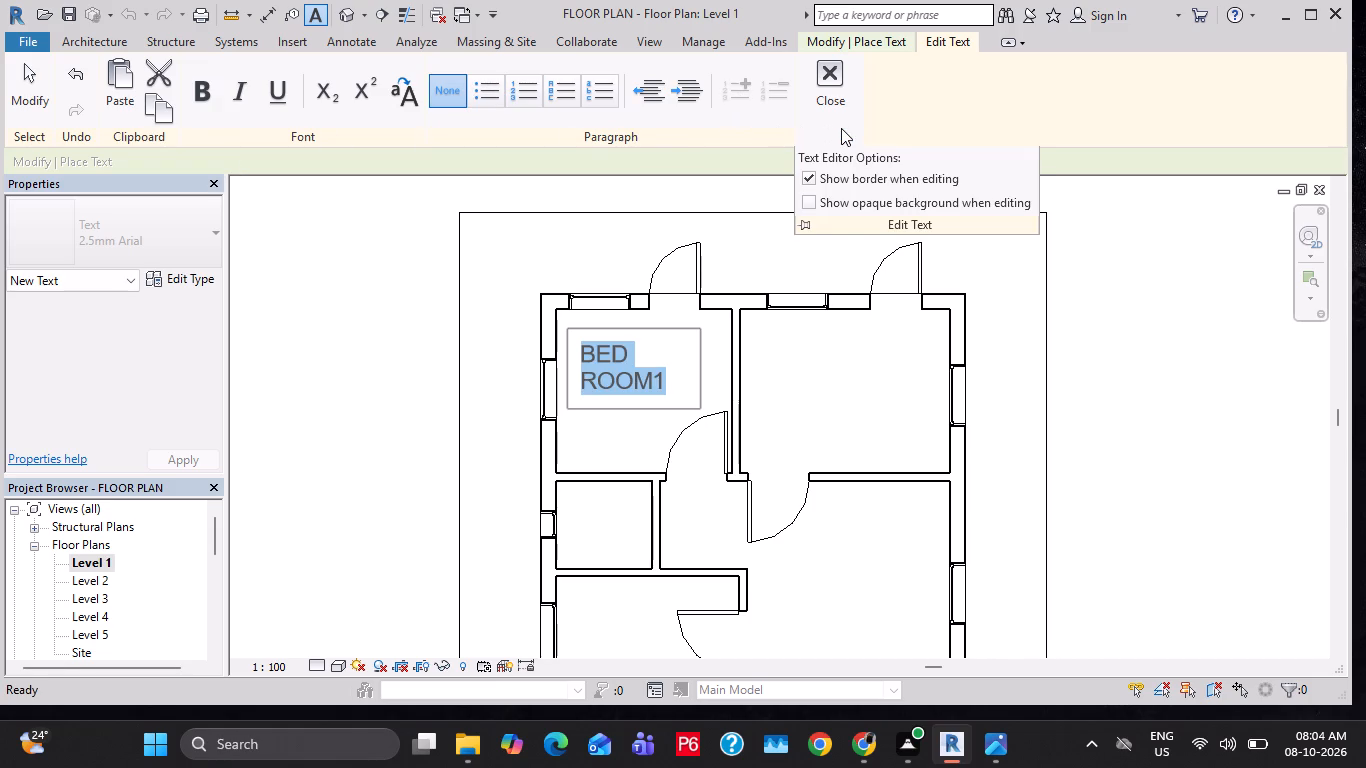
{"action": "left_click", "coordinate": [830, 203]}
{"action": "left_click", "coordinate": [830, 203]}
{"action": "left_click", "coordinate": [870, 222]}
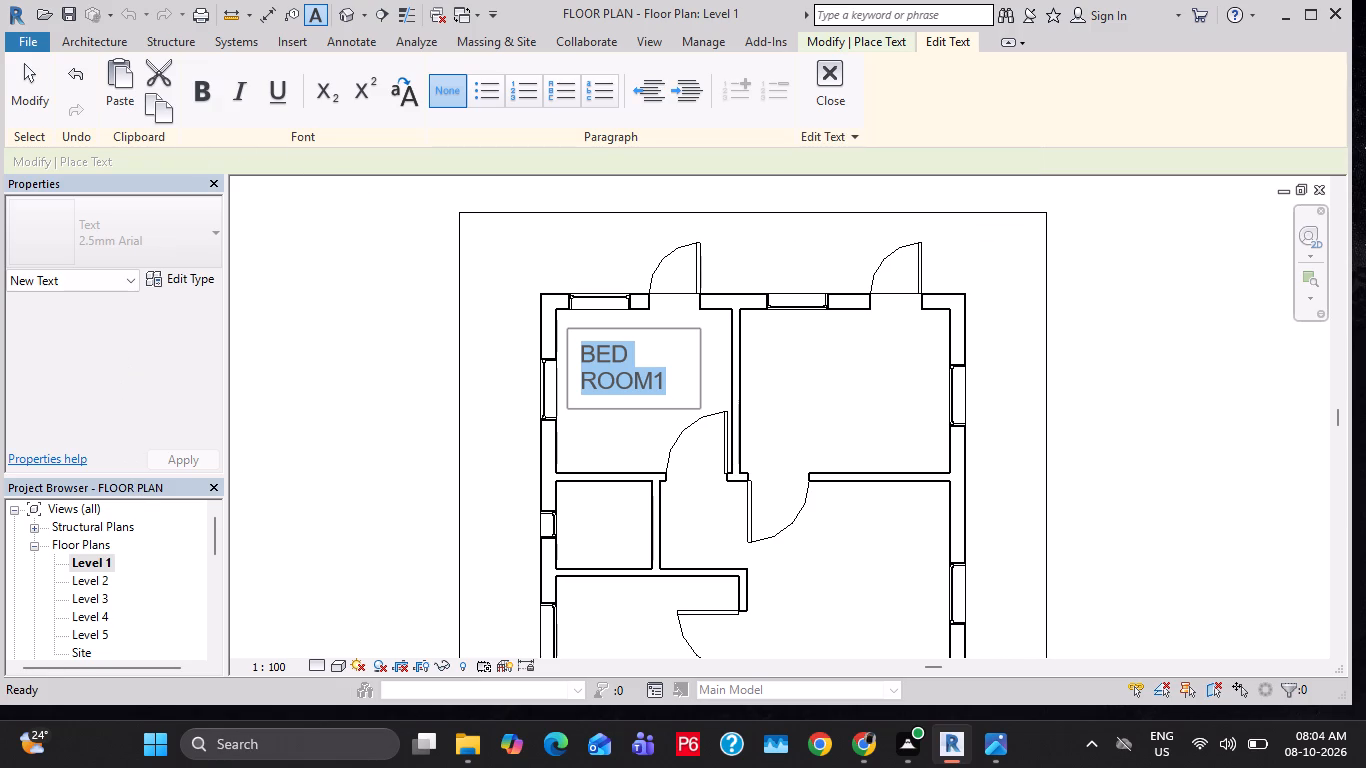
View the Level 1 floor plan's properties and its type properties without changing them.
{"action": "left_click", "coordinate": [100, 281]}
{"action": "left_click", "coordinate": [100, 284]}
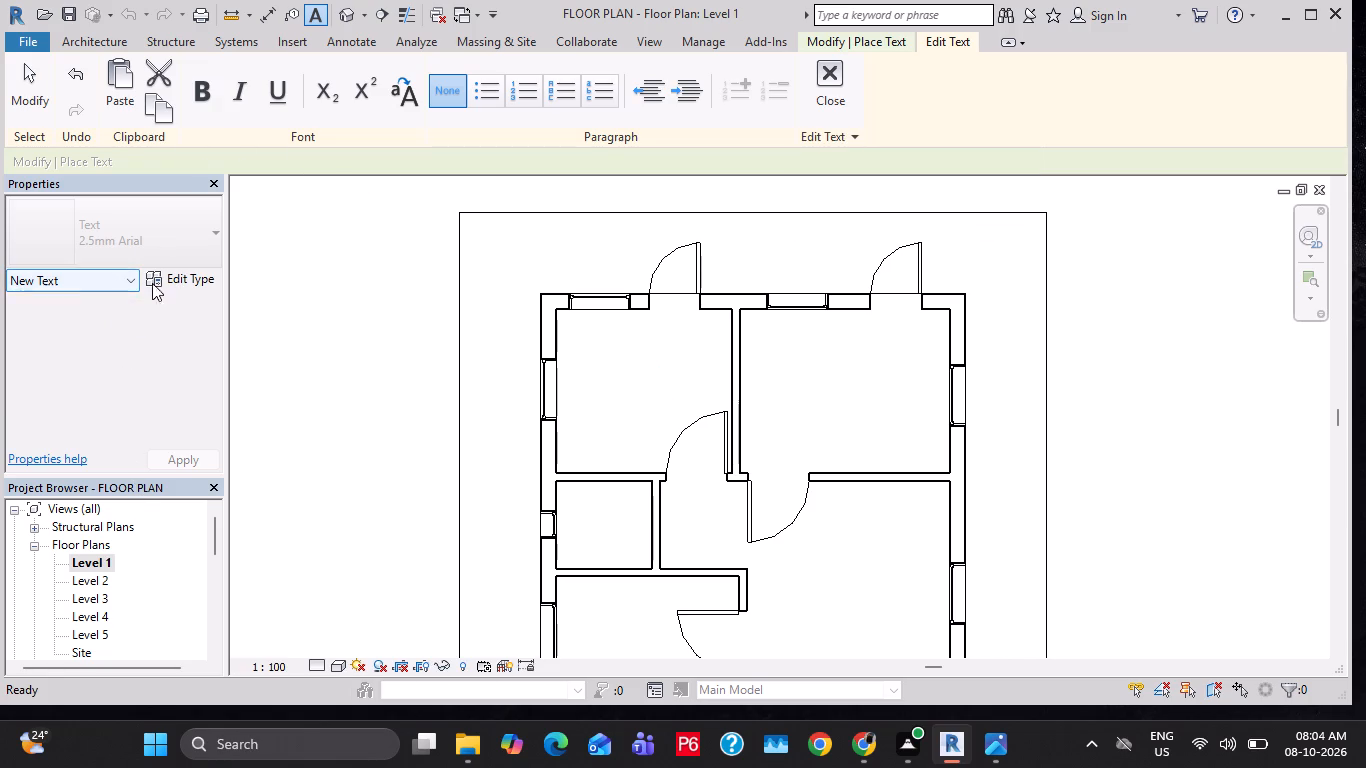
{"action": "left_click", "coordinate": [89, 289]}
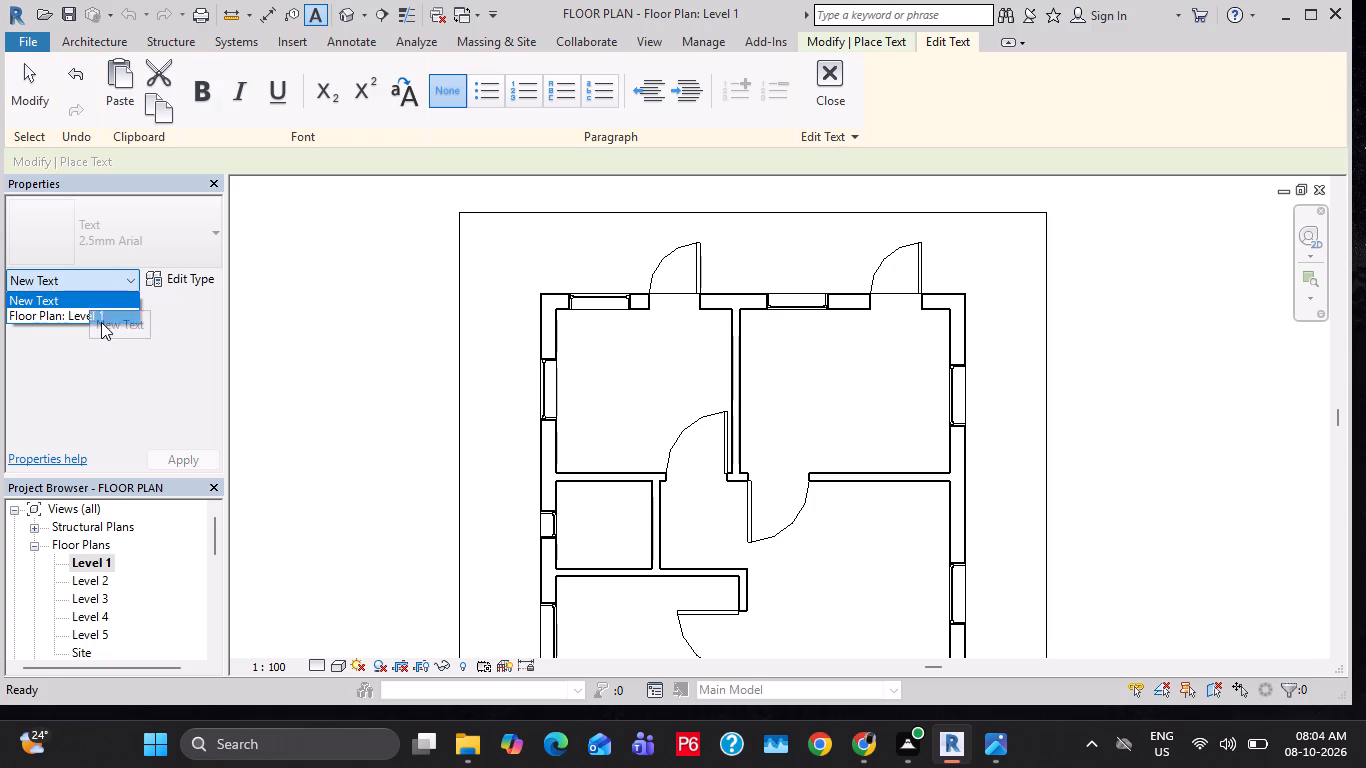
{"action": "left_click", "coordinate": [101, 321]}
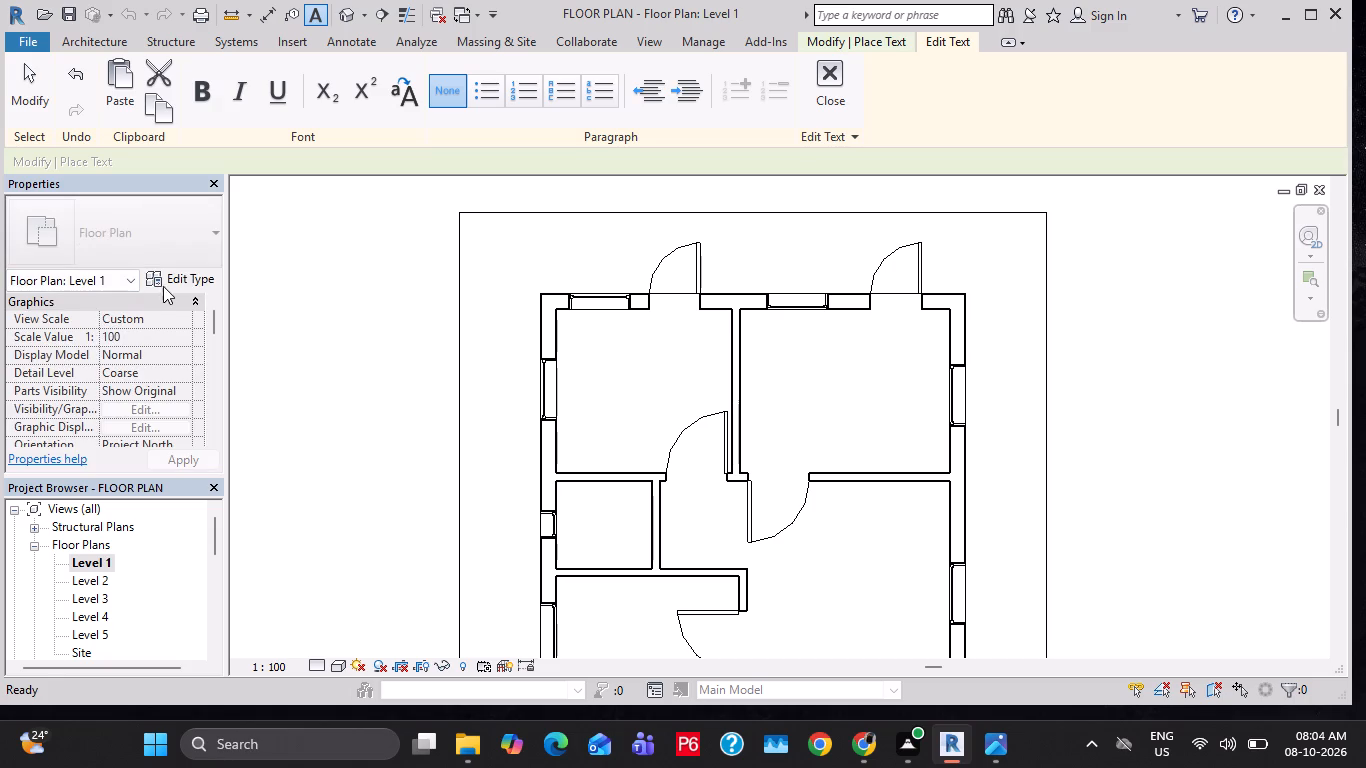
{"action": "left_click", "coordinate": [173, 281]}
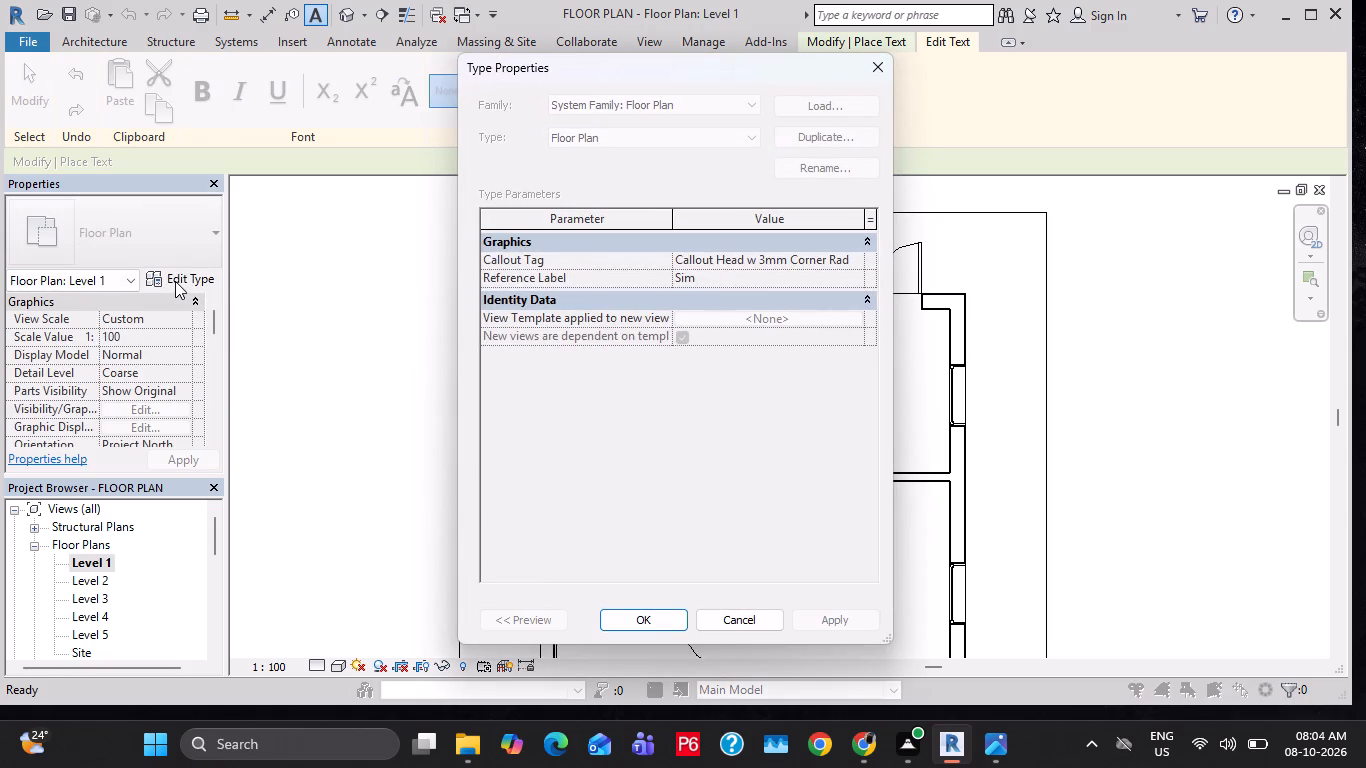
{"action": "key", "text": "Escape"}
{"action": "key", "text": "Escape"}
{"action": "key", "text": "Escape"}
{"action": "key", "text": "Escape"}
{"action": "key", "text": "Escape"}
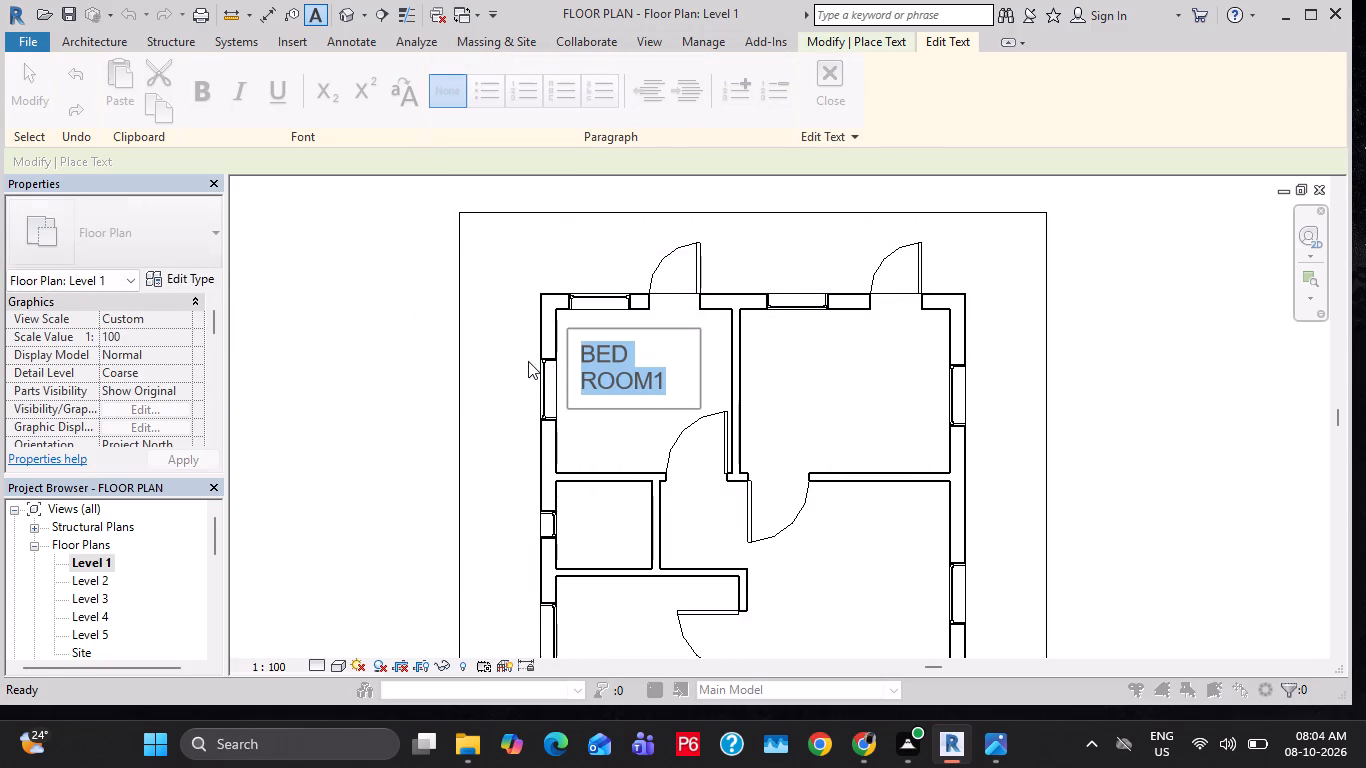
Finish the BED ROOM1 text note in the northwest bedroom and leave the Text command.
{"action": "left_click", "coordinate": [528, 361]}
{"action": "left_click", "coordinate": [663, 366]}
{"action": "scroll", "coordinate": [634, 383], "scroll_direction": "up", "scroll_amount": 3}
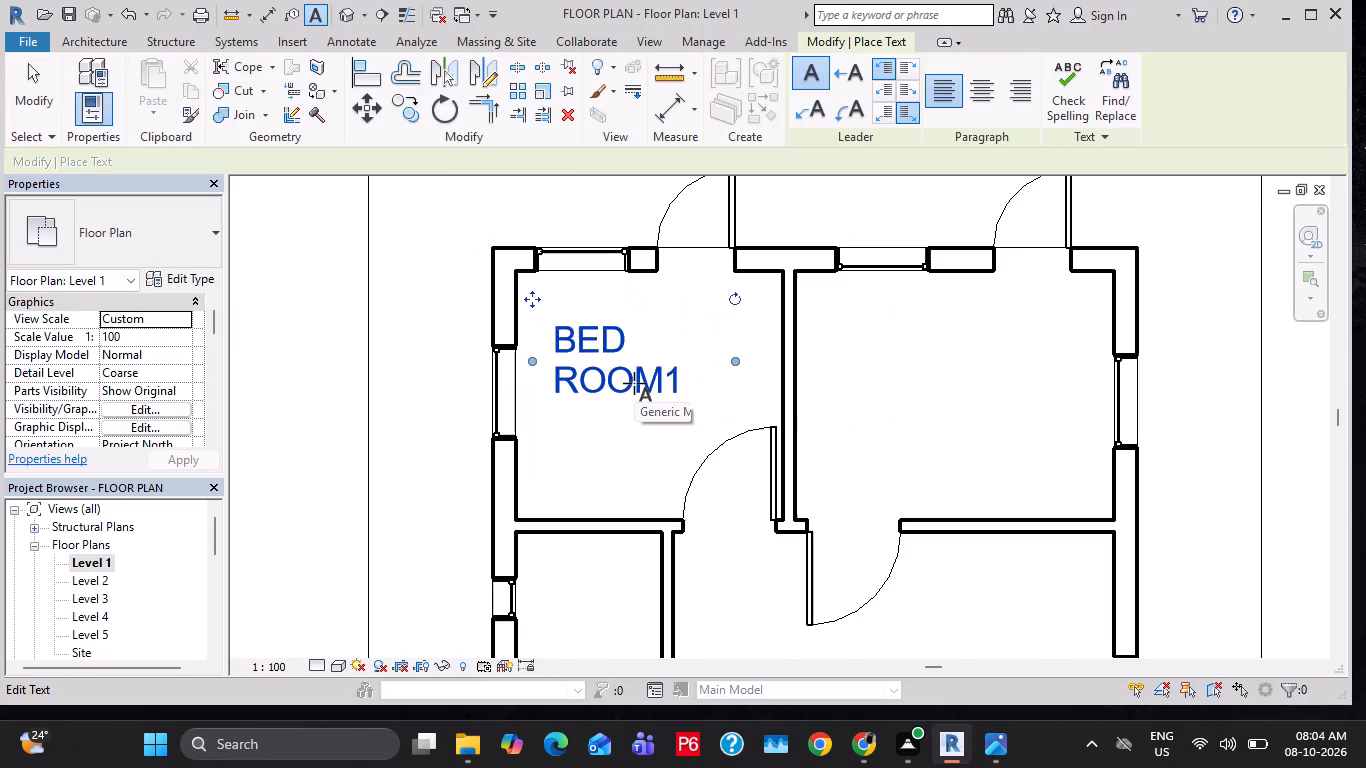
{"action": "key", "text": "Escape"}
{"action": "key", "text": "Escape"}
{"action": "key", "text": "Escape"}
{"action": "key", "text": "Escape"}
{"action": "key", "text": "Escape"}
Widen the BED ROOM1 text box eastward so that its text fits on a single line.
{"action": "left_click", "coordinate": [634, 384]}
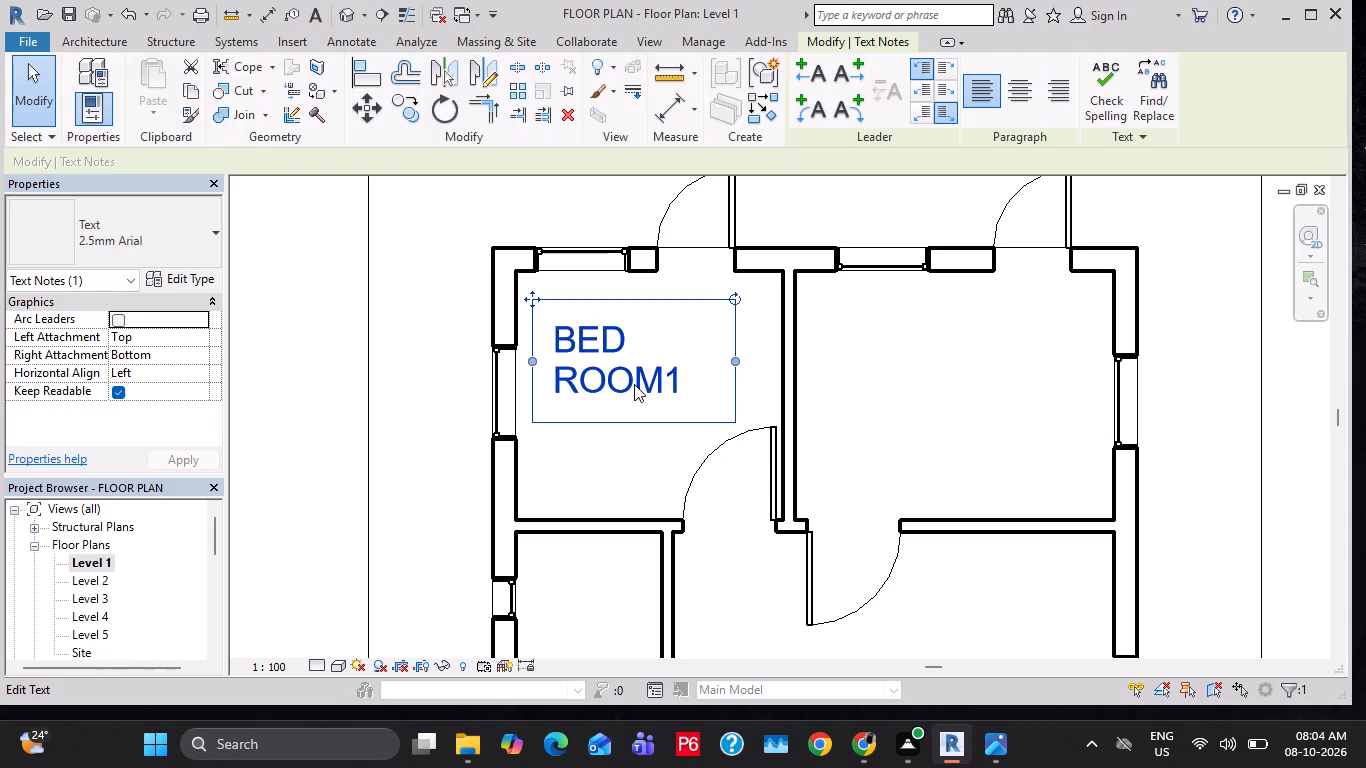
{"action": "double_click", "coordinate": [634, 384]}
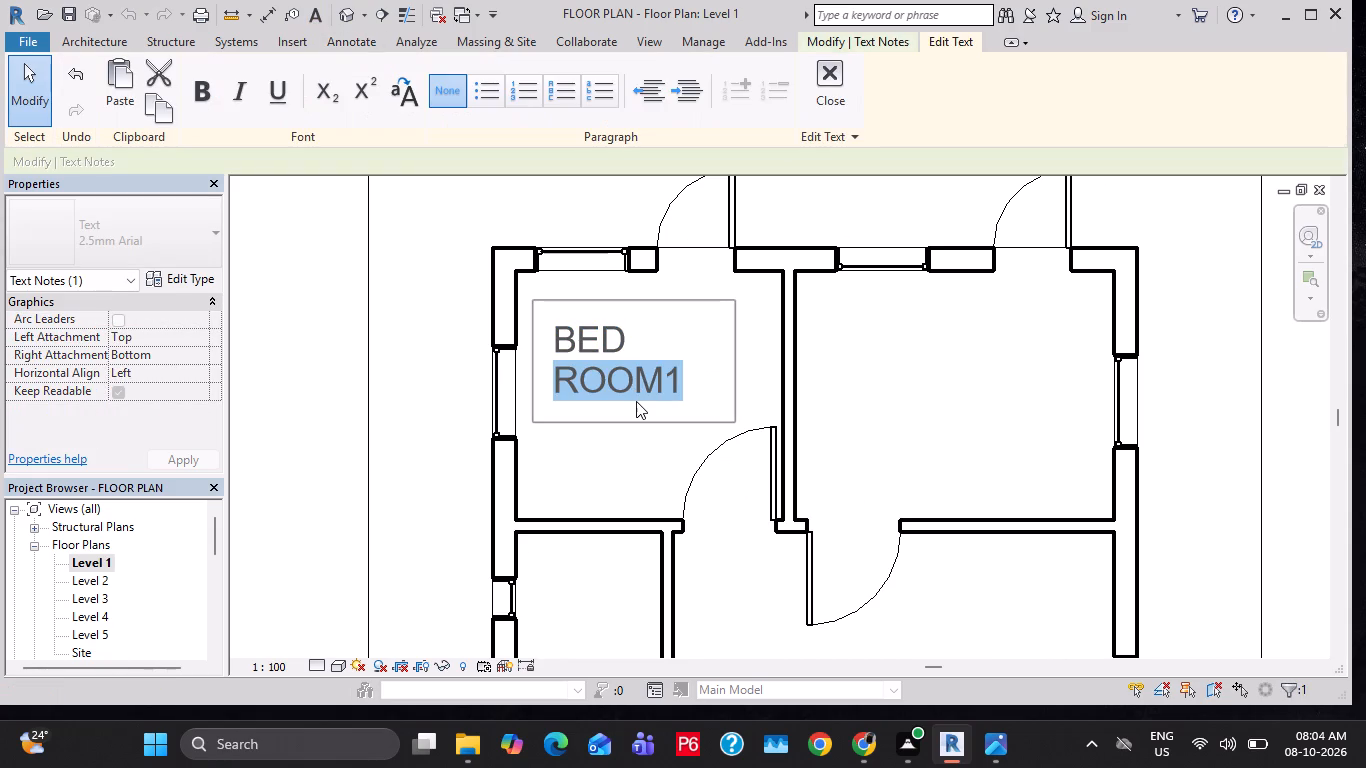
{"action": "left_click", "coordinate": [636, 401]}
{"action": "key", "text": "Escape"}
{"action": "key", "text": "Escape"}
{"action": "key", "text": "Escape"}
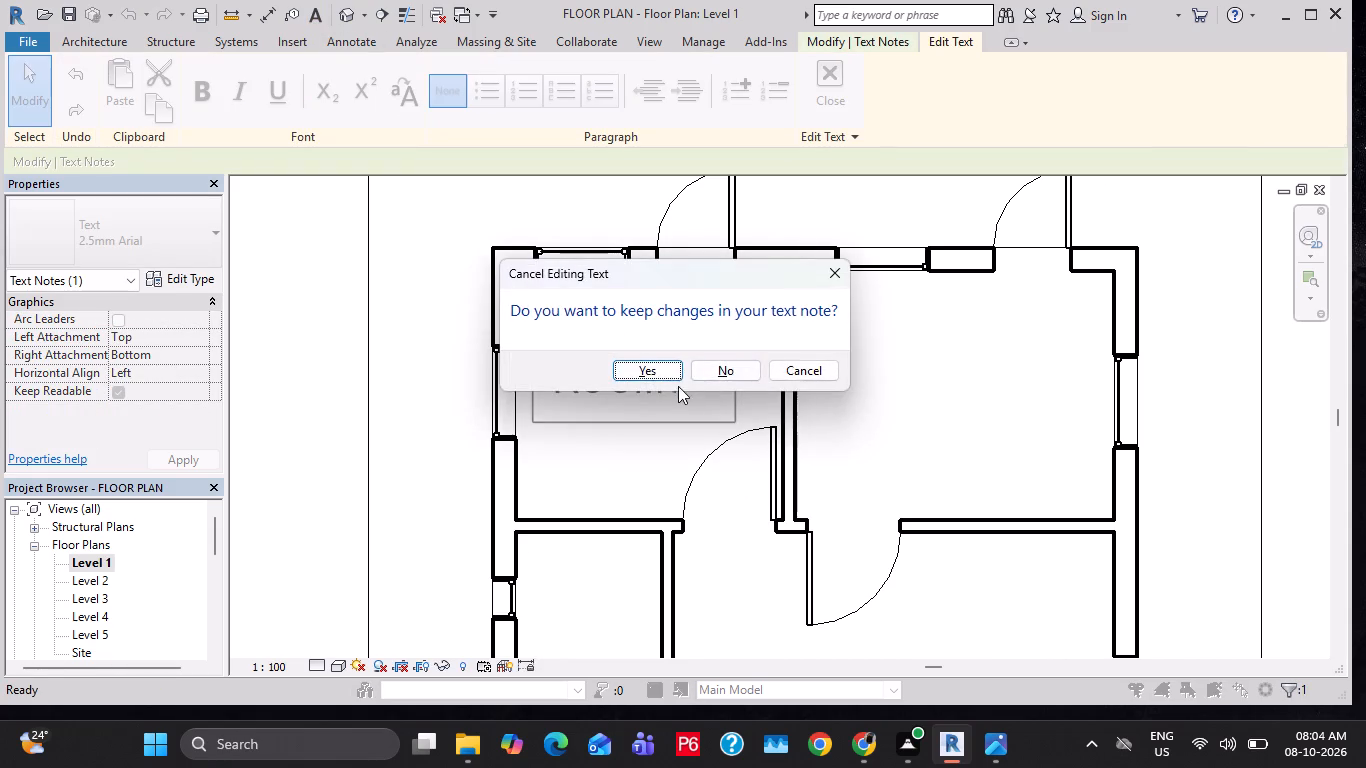
{"action": "left_click", "coordinate": [667, 376]}
{"action": "left_click_drag", "start_coordinate": [733, 358], "coordinate": [757, 358]}
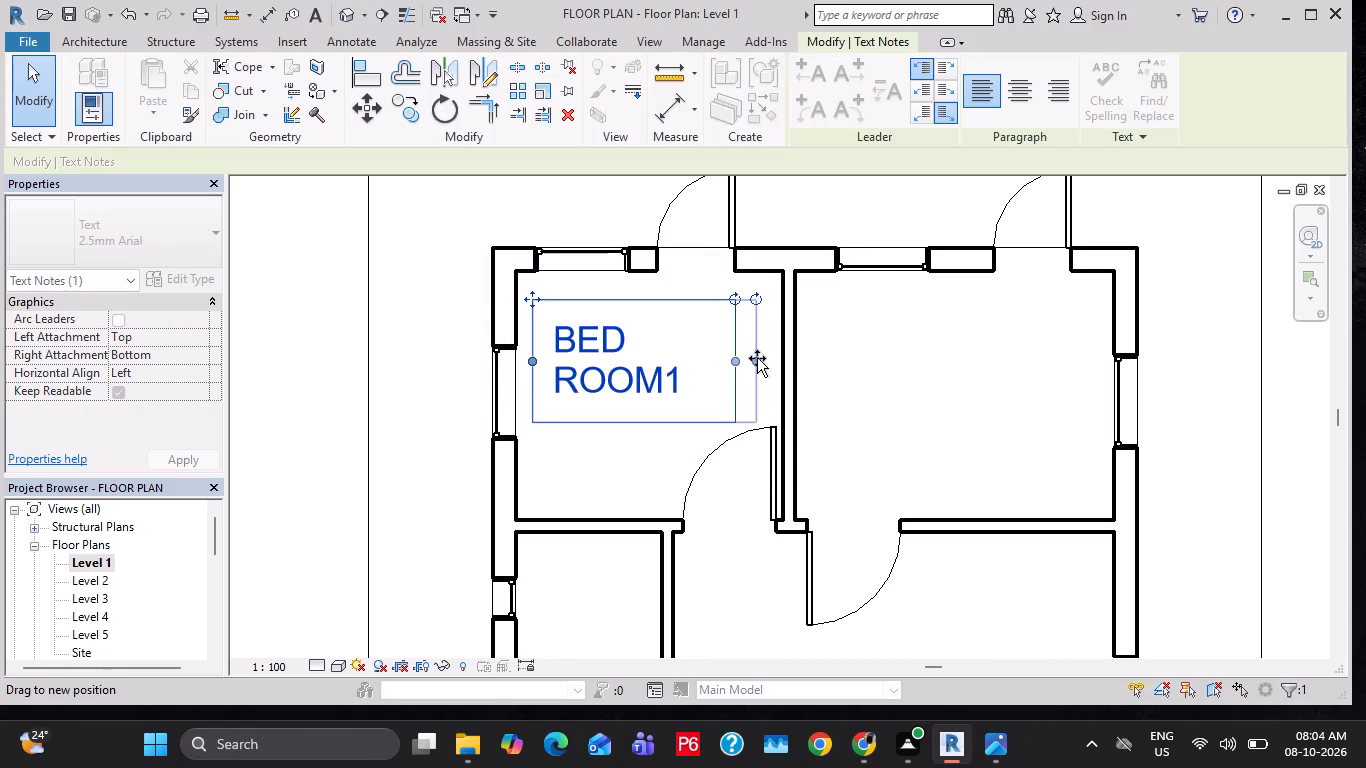
{"action": "left_click_drag", "start_coordinate": [757, 358], "coordinate": [831, 346]}
{"action": "left_click", "coordinate": [935, 360]}
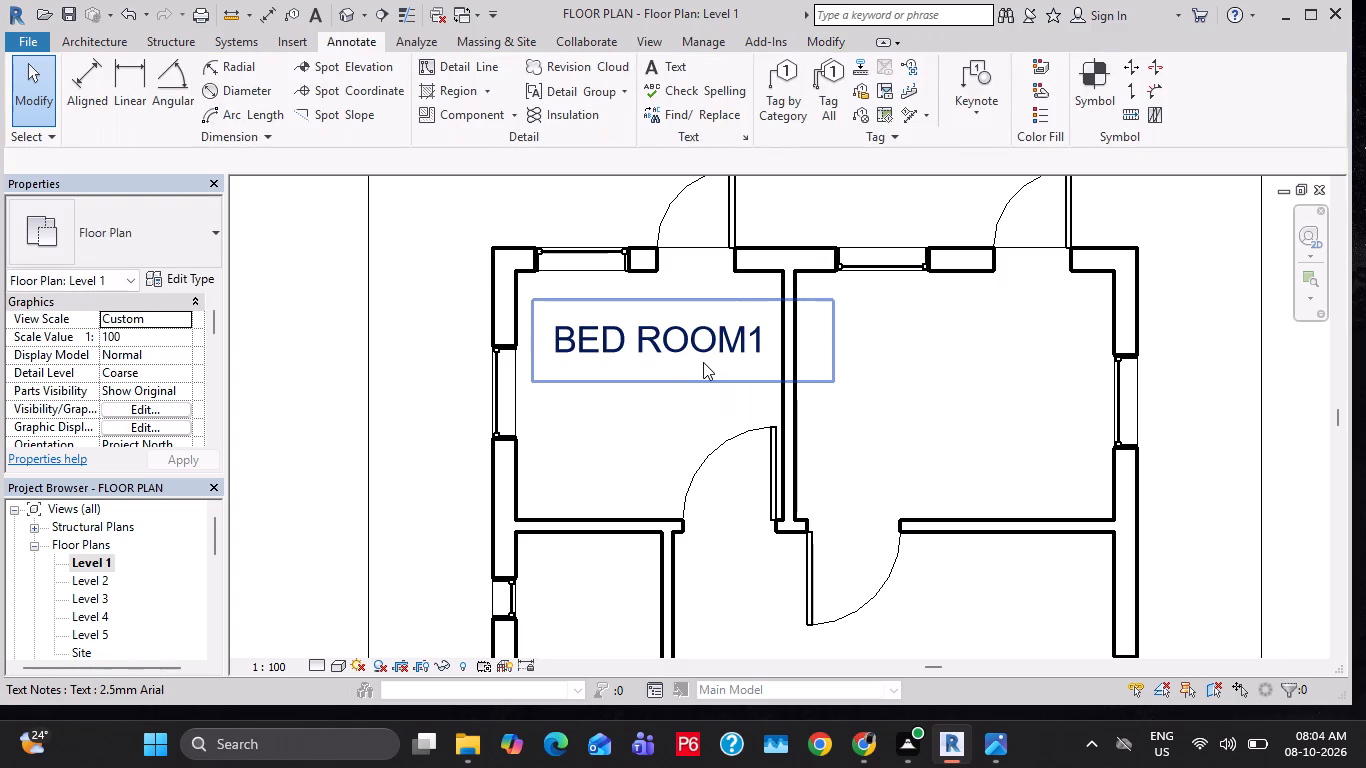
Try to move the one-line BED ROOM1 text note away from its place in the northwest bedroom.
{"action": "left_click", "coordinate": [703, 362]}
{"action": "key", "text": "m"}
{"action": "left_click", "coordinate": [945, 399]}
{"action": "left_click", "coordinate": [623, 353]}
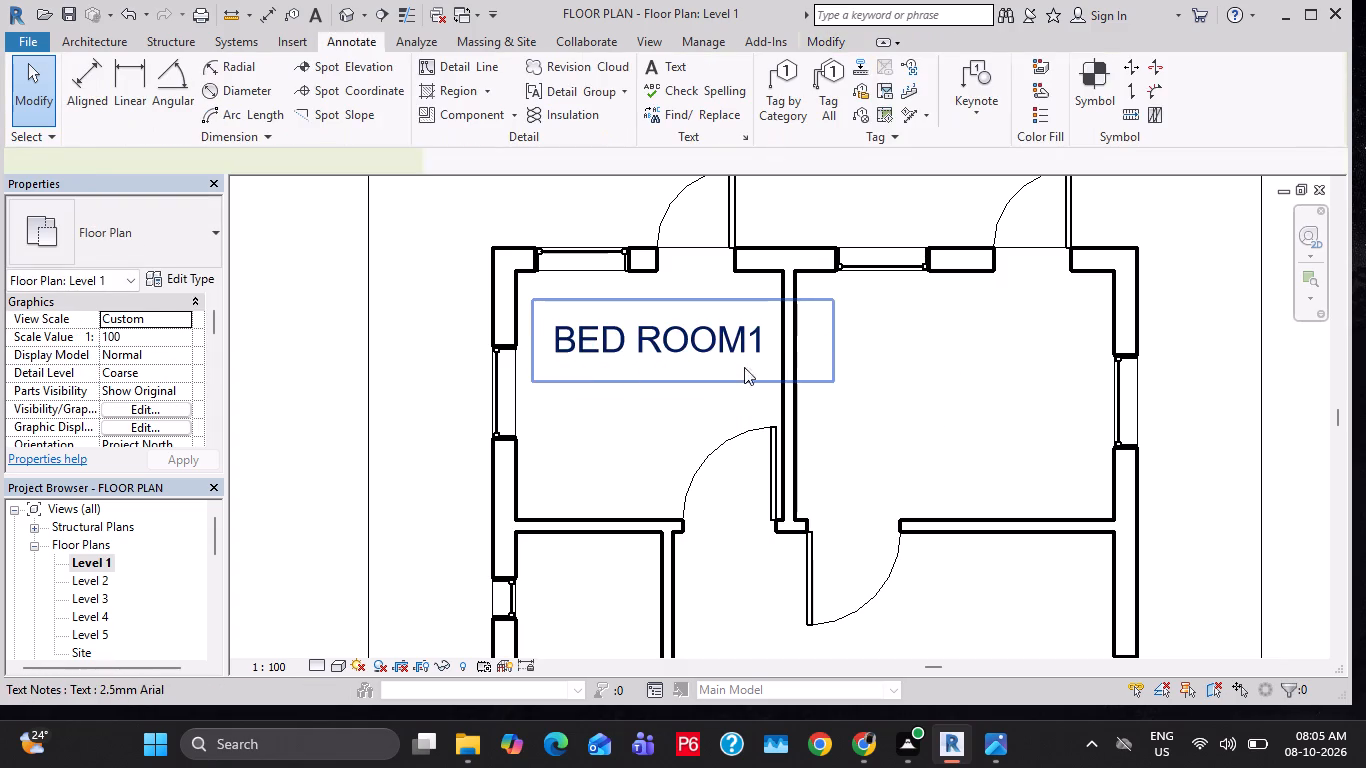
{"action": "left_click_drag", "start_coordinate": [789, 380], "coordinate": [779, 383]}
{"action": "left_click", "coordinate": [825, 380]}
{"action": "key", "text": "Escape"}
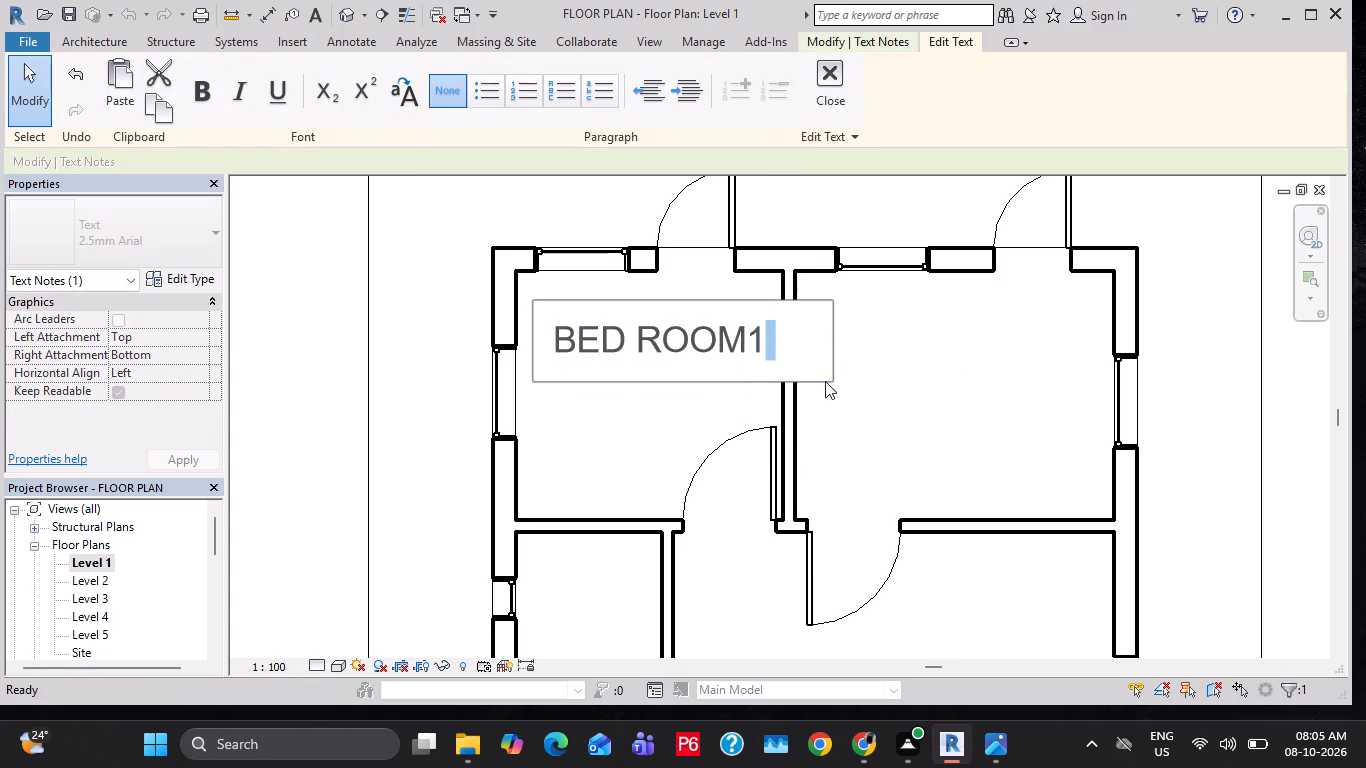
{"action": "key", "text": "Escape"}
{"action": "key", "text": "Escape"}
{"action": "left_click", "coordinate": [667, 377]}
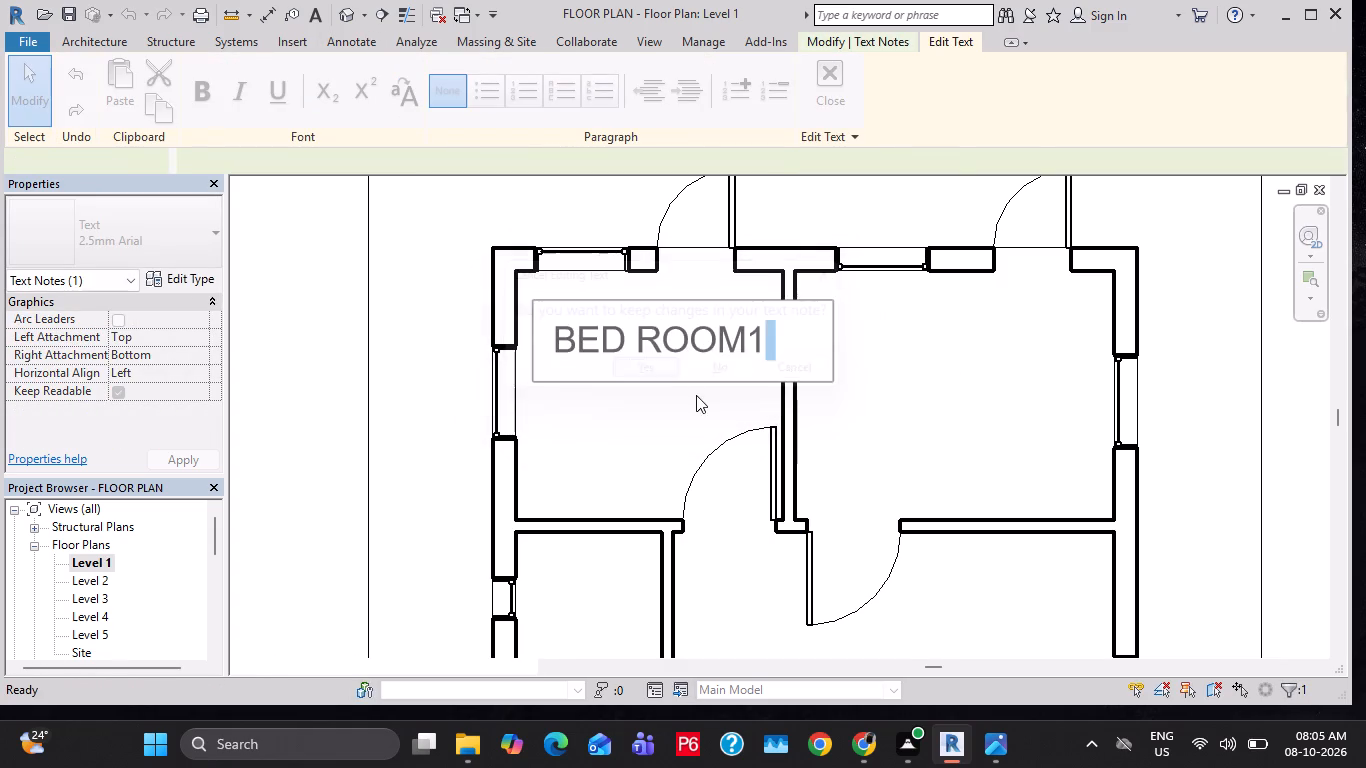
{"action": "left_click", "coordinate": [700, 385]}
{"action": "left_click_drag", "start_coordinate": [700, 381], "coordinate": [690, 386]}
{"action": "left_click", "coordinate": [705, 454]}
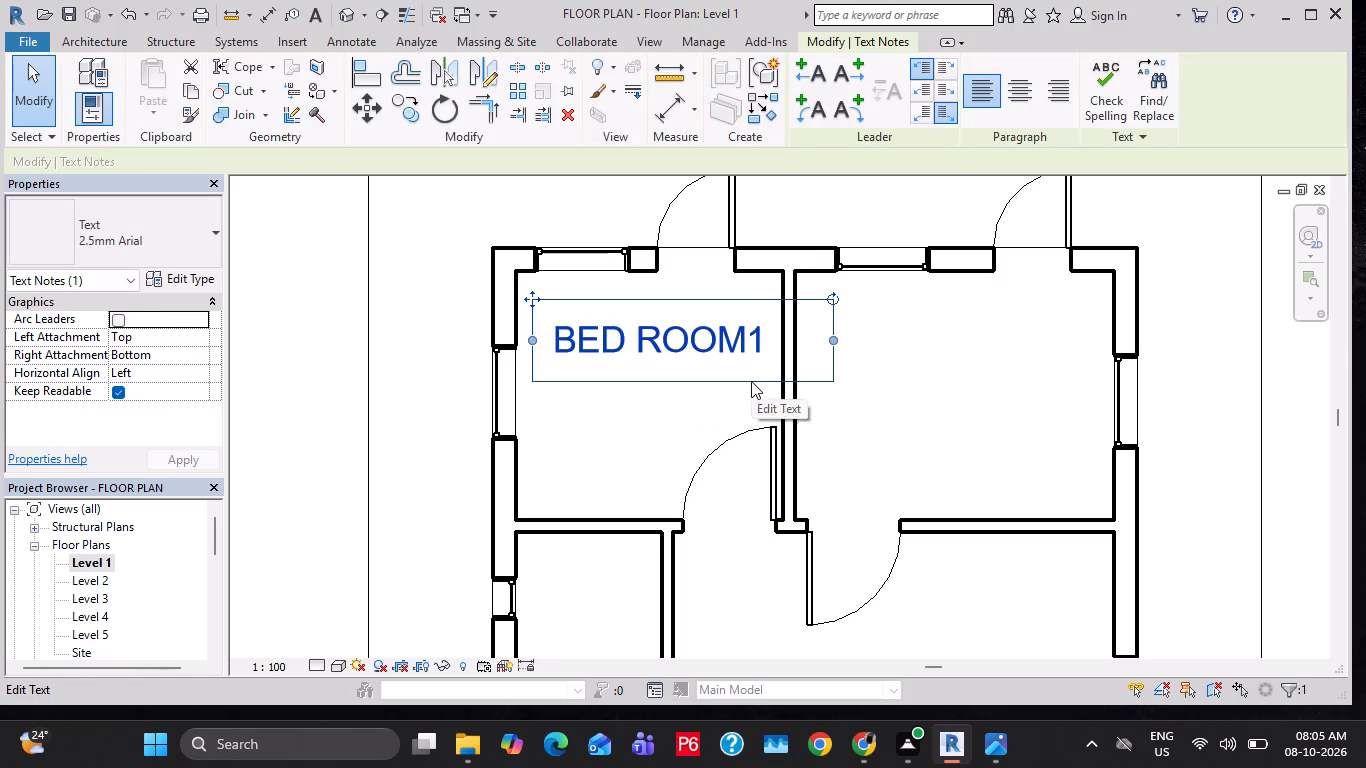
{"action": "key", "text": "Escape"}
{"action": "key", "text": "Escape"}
Move the BED ROOM1 text note across into the upper part of the northeast bedroom.
{"action": "left_click_drag", "start_coordinate": [631, 382], "coordinate": [623, 384]}
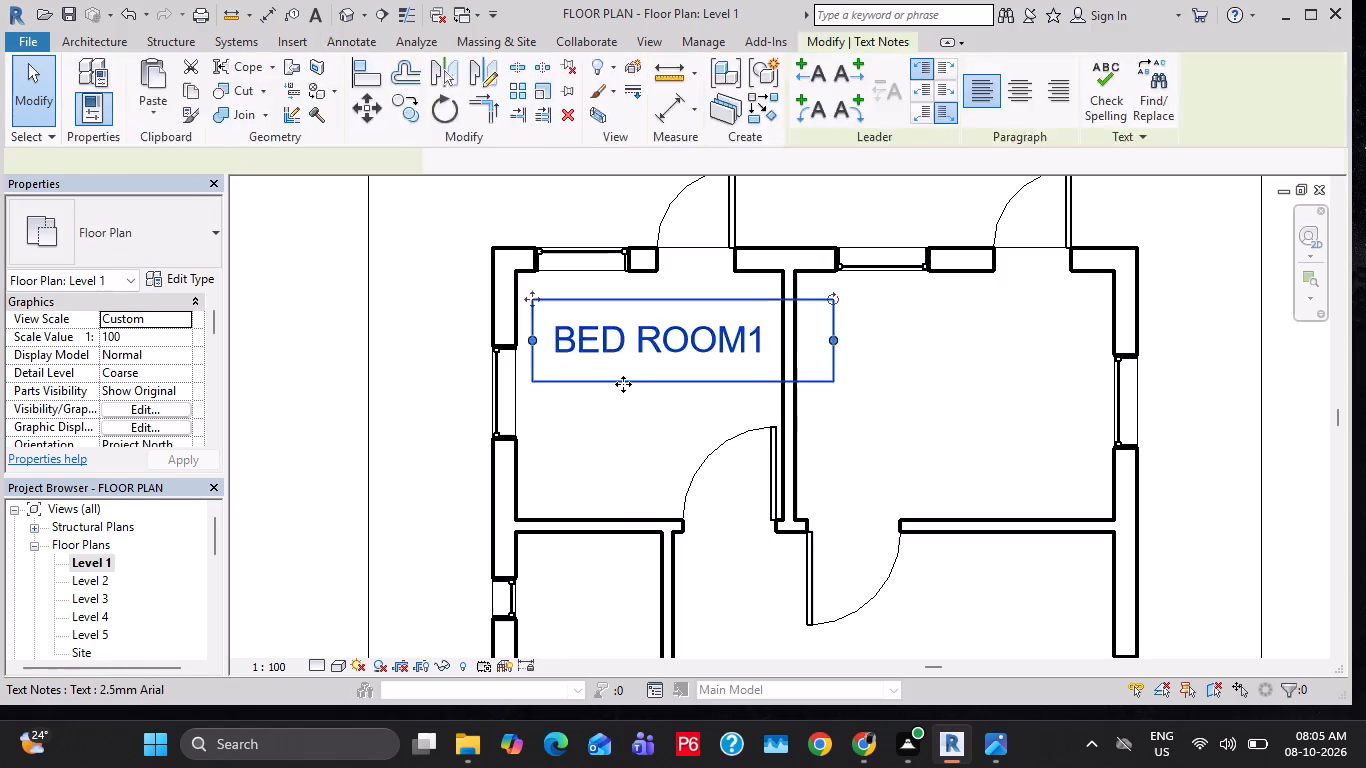
{"action": "left_click_drag", "start_coordinate": [623, 384], "coordinate": [952, 446]}
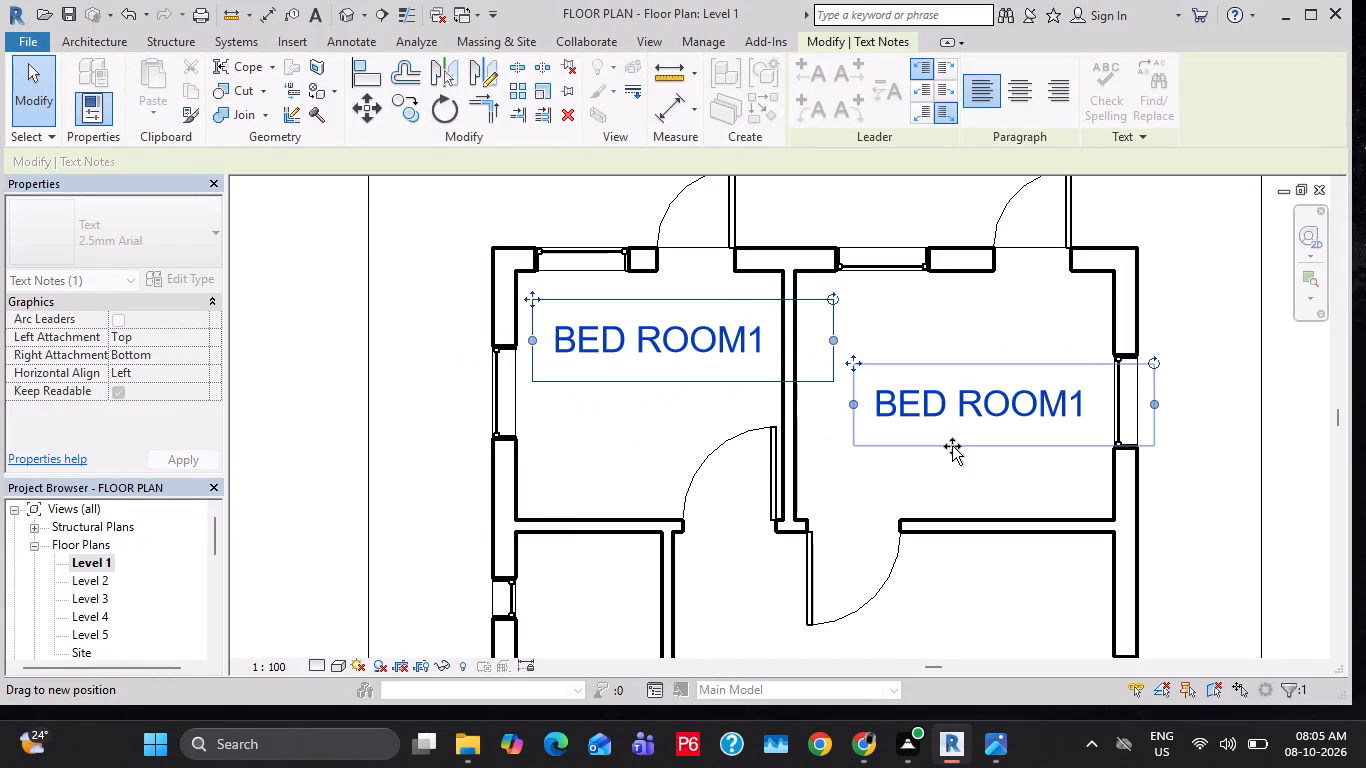
{"action": "left_click_drag", "start_coordinate": [952, 446], "coordinate": [898, 384]}
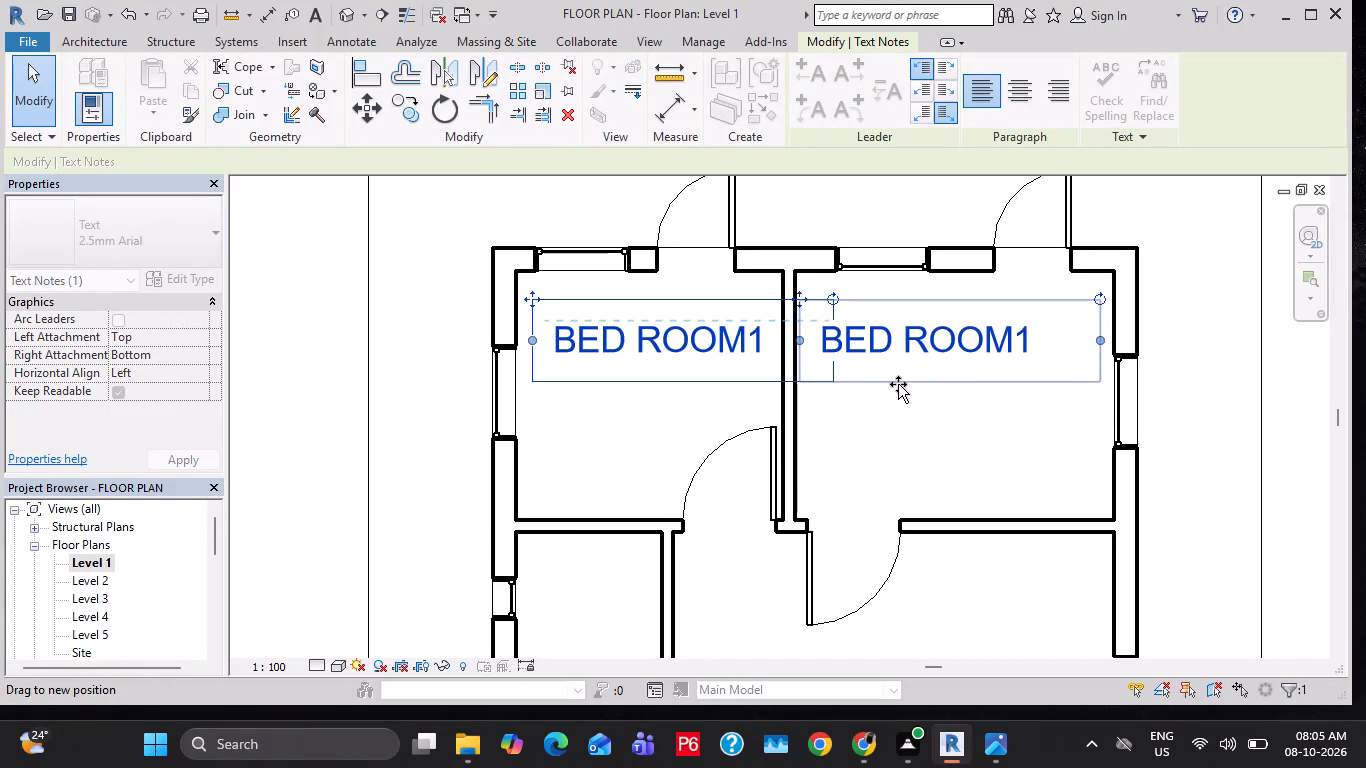
{"action": "left_click_drag", "start_coordinate": [898, 384], "coordinate": [897, 384]}
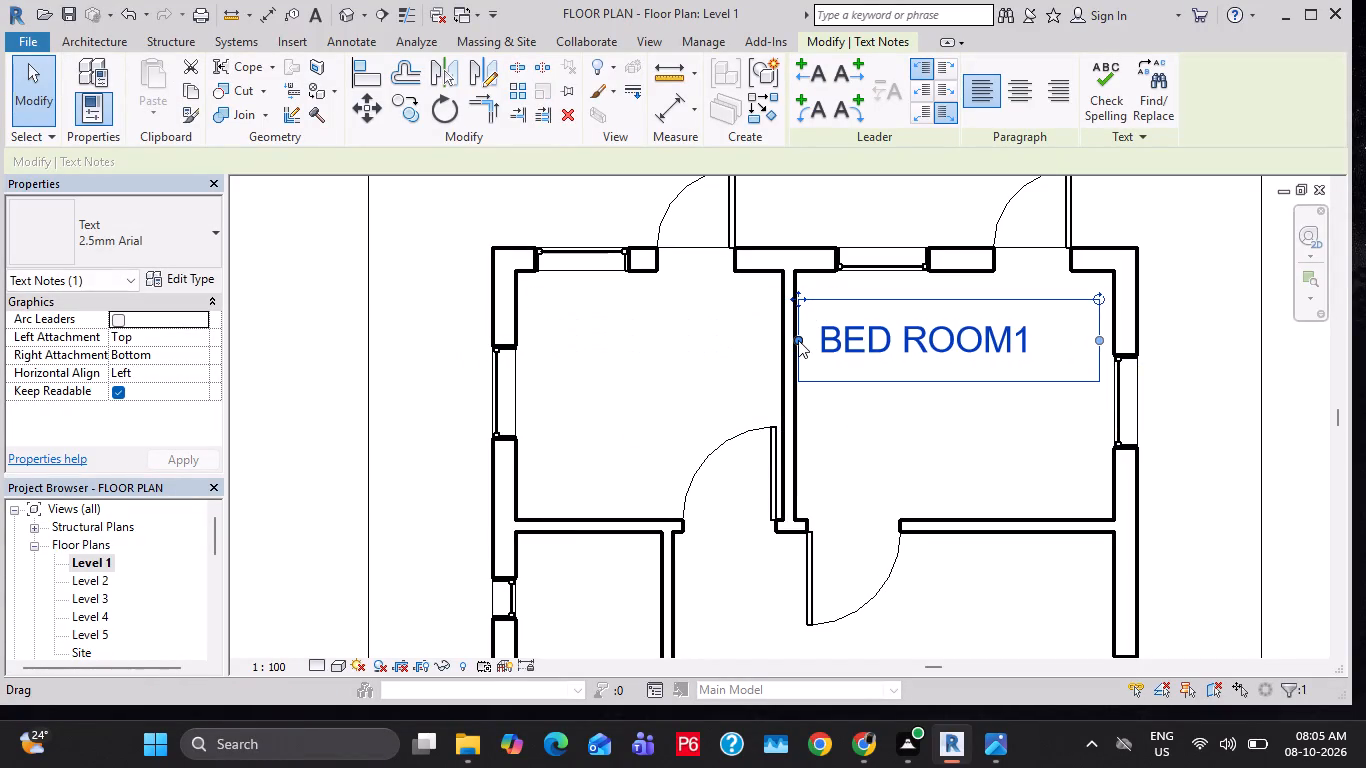
Narrow the BED ROOM1 text box from both sides so it fits between the northeast bedroom's walls on one line.
{"action": "left_click_drag", "start_coordinate": [798, 340], "coordinate": [819, 351]}
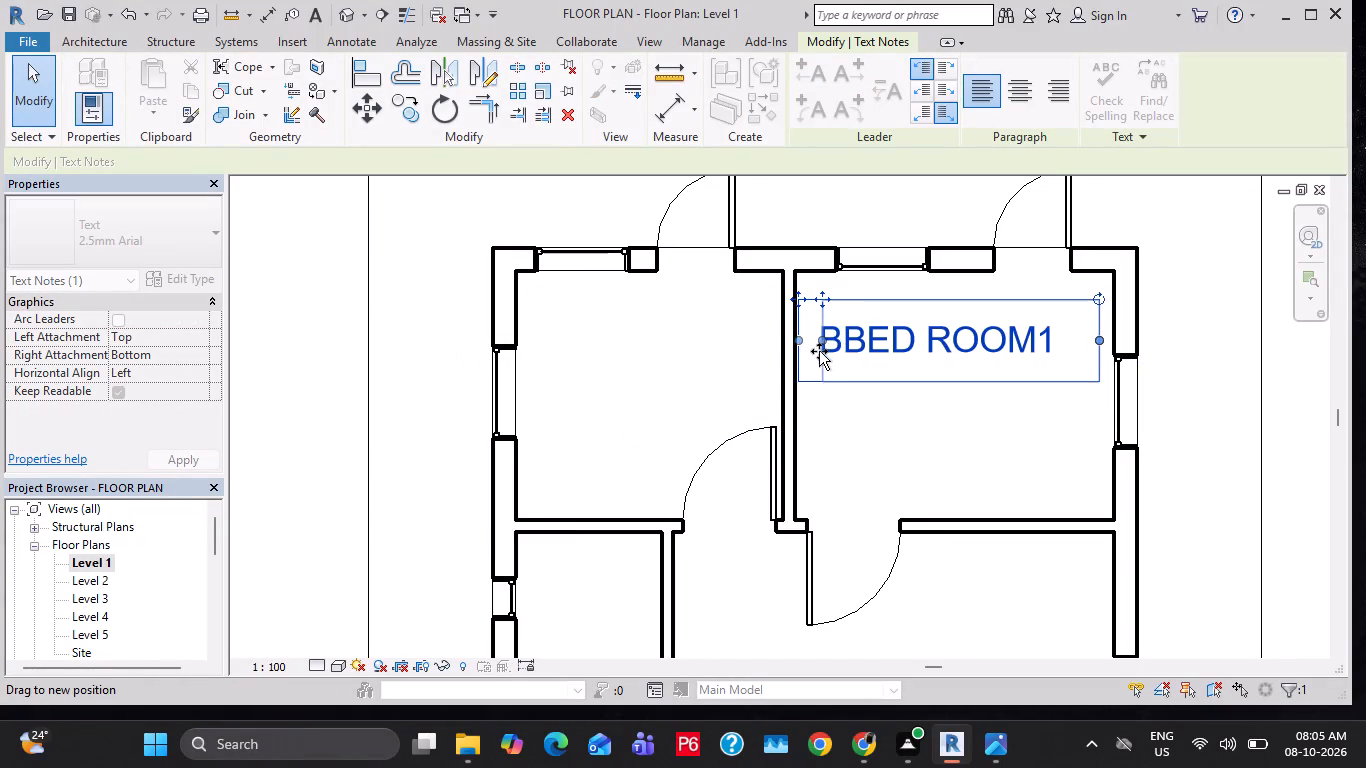
{"action": "left_click_drag", "start_coordinate": [819, 351], "coordinate": [810, 370]}
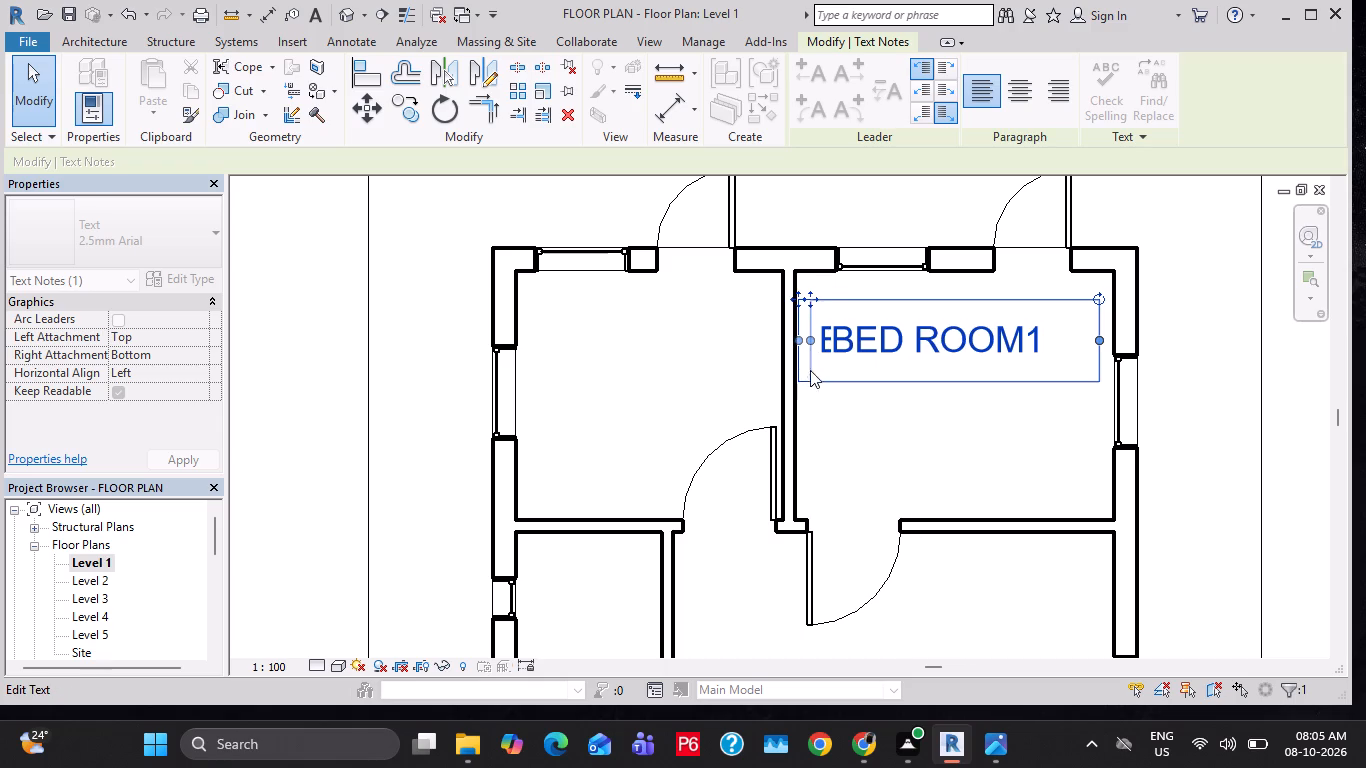
{"action": "left_click_drag", "start_coordinate": [1103, 339], "coordinate": [1086, 343]}
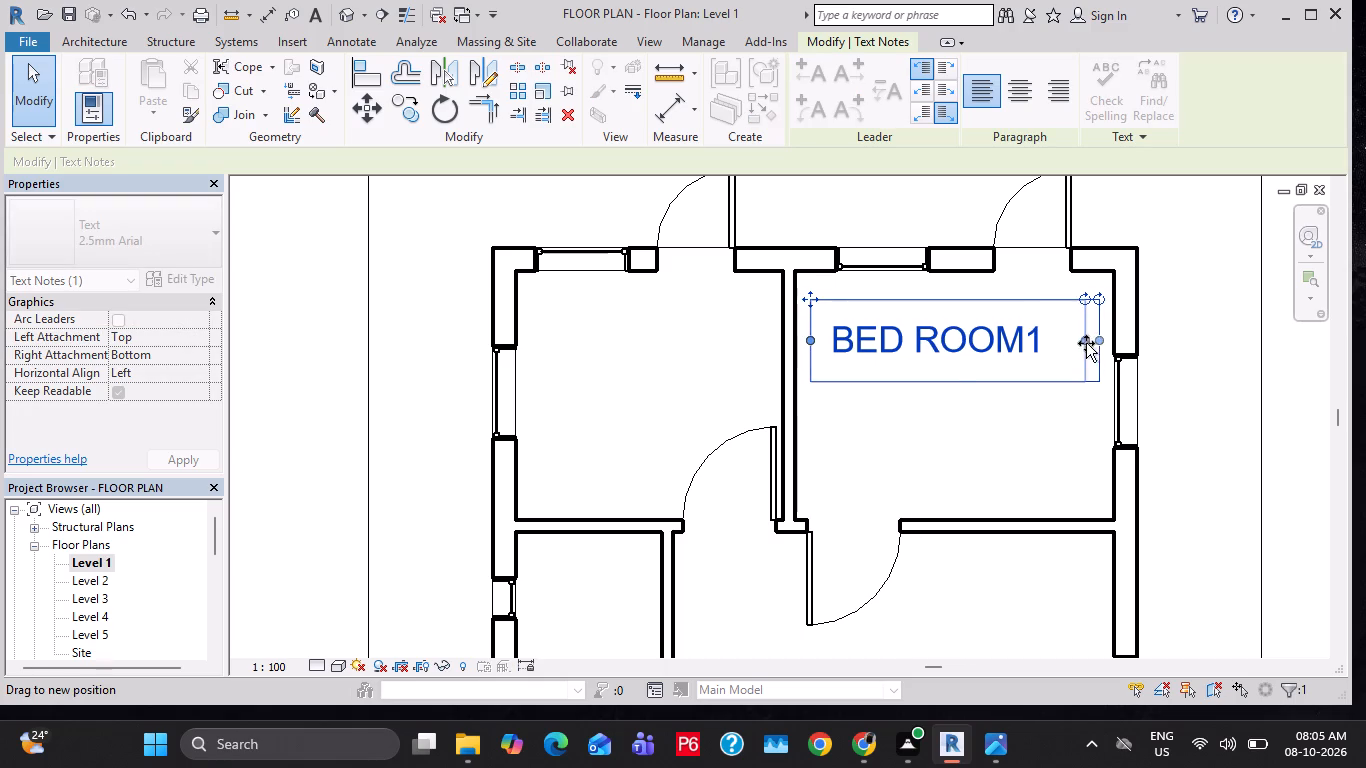
{"action": "left_click_drag", "start_coordinate": [1086, 343], "coordinate": [1071, 353]}
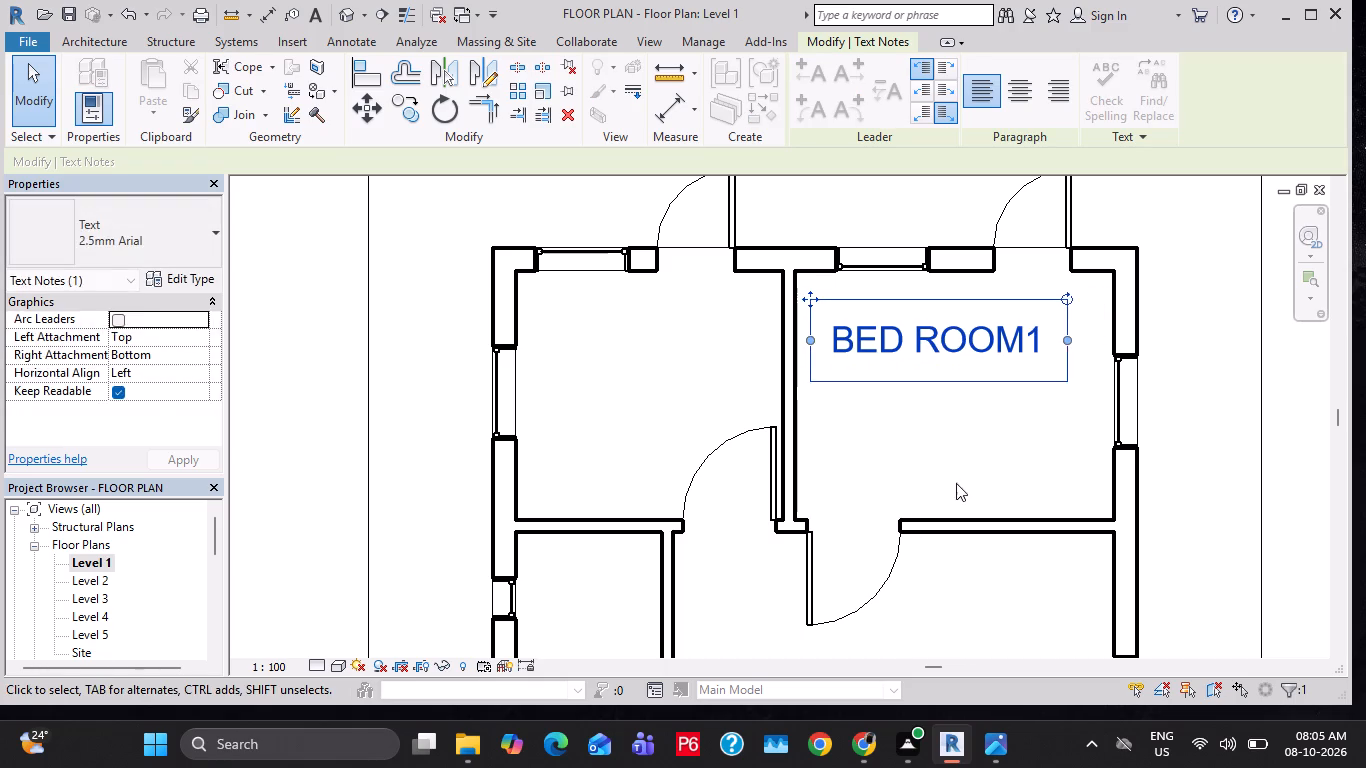
{"action": "left_click", "coordinate": [956, 483]}
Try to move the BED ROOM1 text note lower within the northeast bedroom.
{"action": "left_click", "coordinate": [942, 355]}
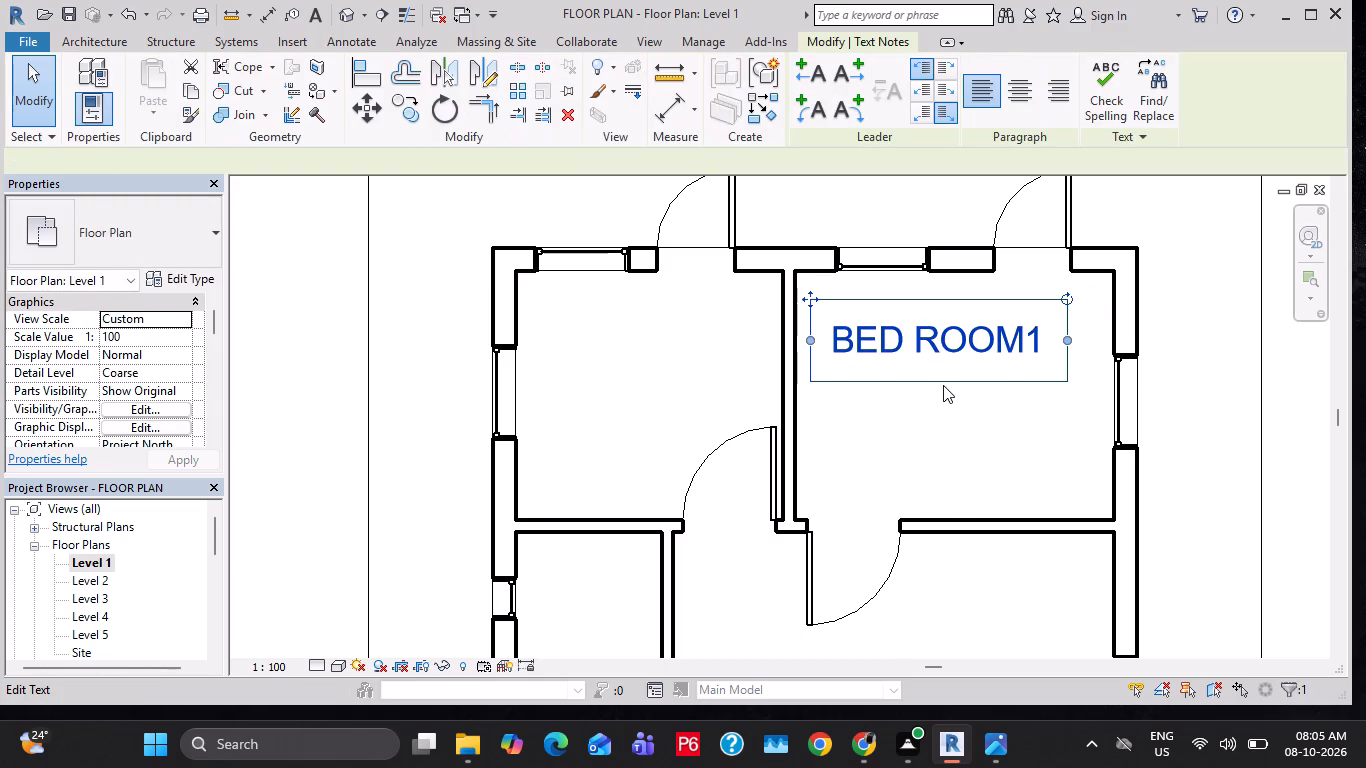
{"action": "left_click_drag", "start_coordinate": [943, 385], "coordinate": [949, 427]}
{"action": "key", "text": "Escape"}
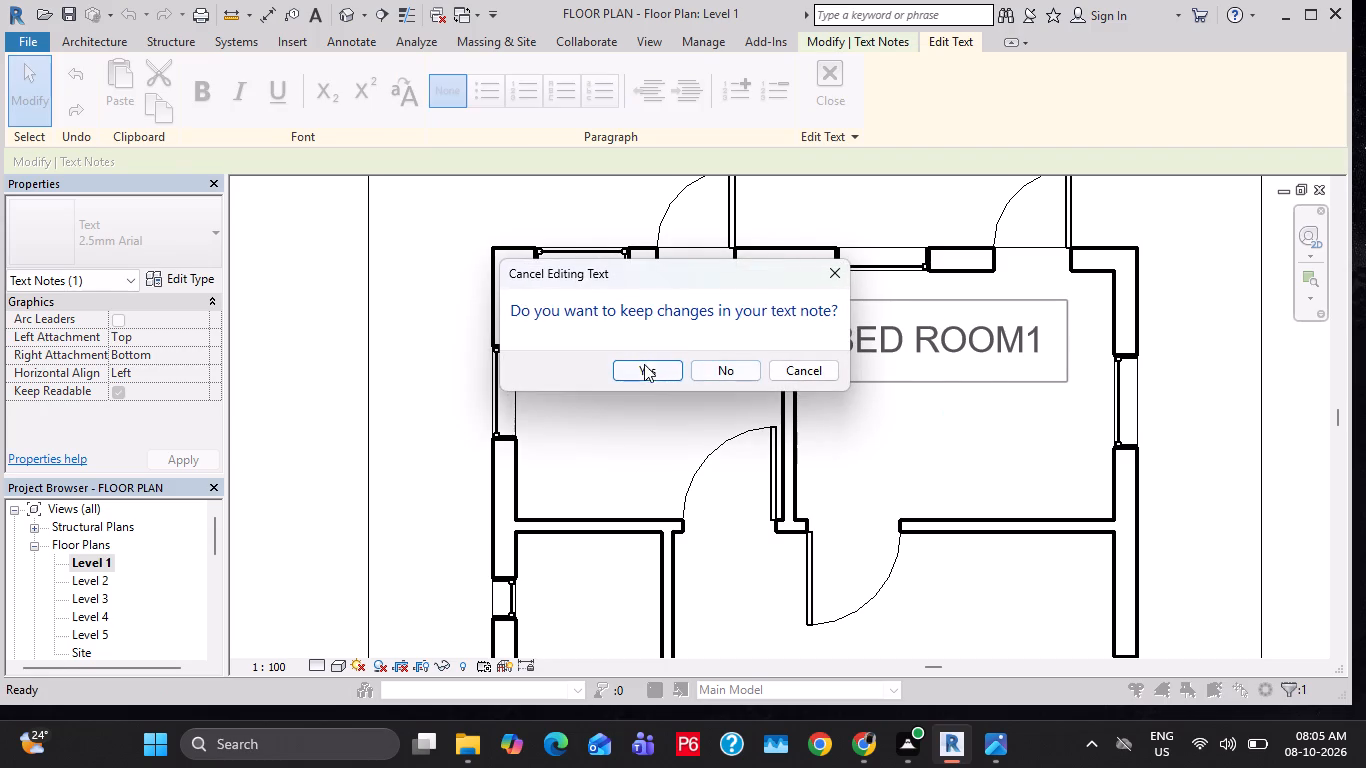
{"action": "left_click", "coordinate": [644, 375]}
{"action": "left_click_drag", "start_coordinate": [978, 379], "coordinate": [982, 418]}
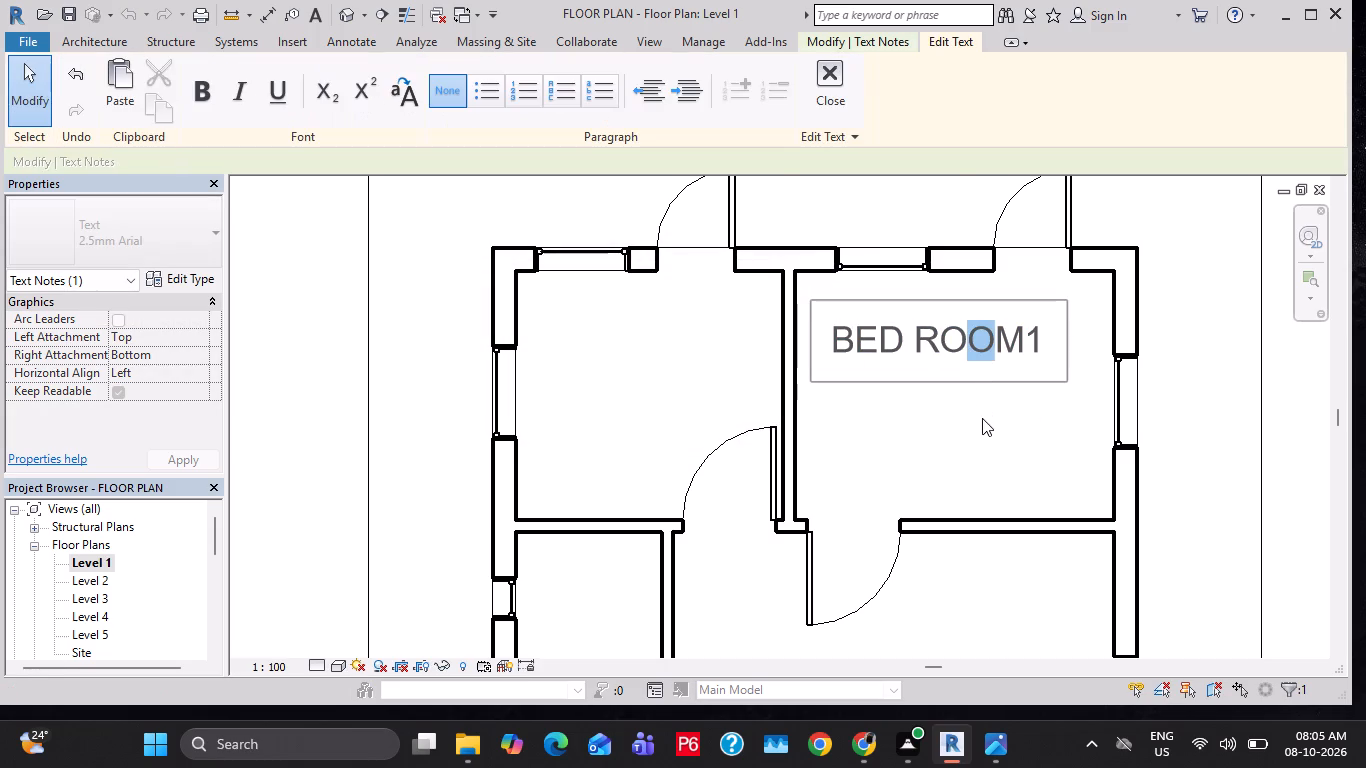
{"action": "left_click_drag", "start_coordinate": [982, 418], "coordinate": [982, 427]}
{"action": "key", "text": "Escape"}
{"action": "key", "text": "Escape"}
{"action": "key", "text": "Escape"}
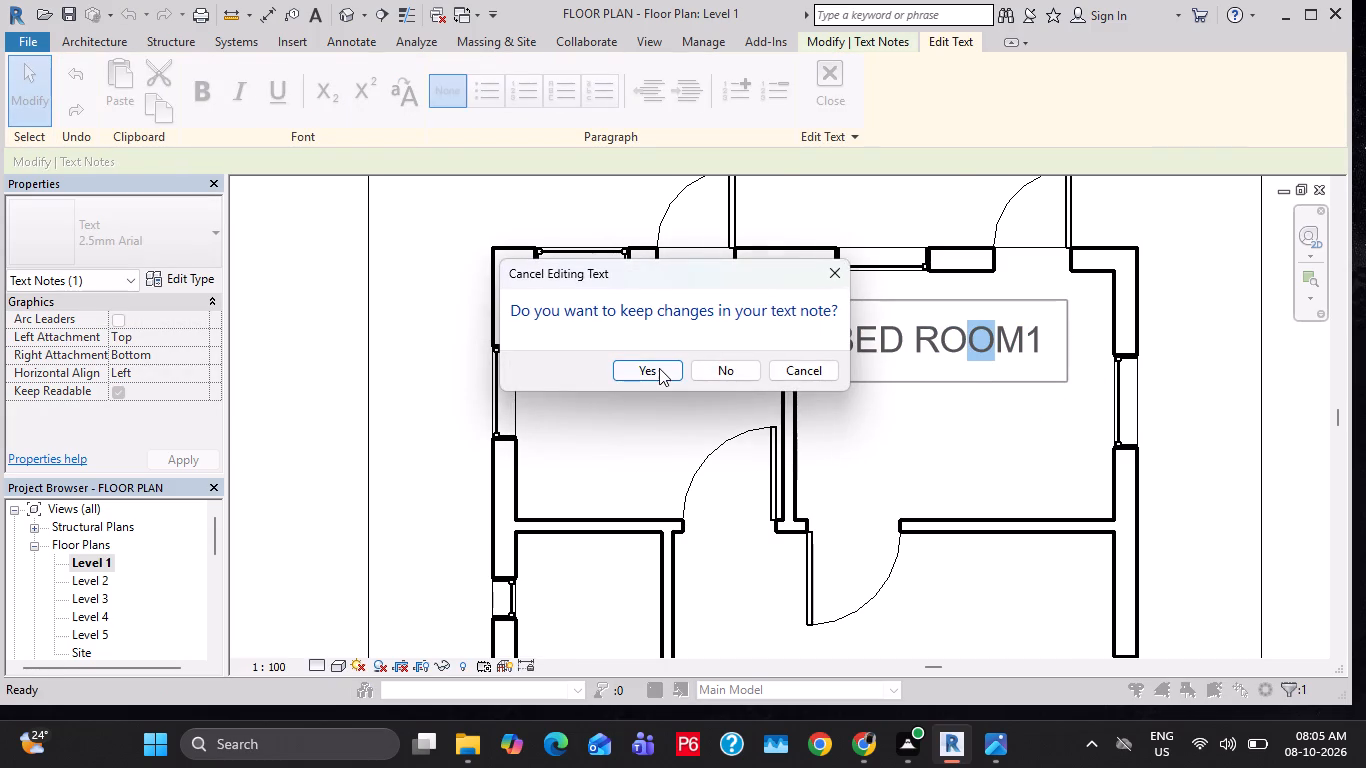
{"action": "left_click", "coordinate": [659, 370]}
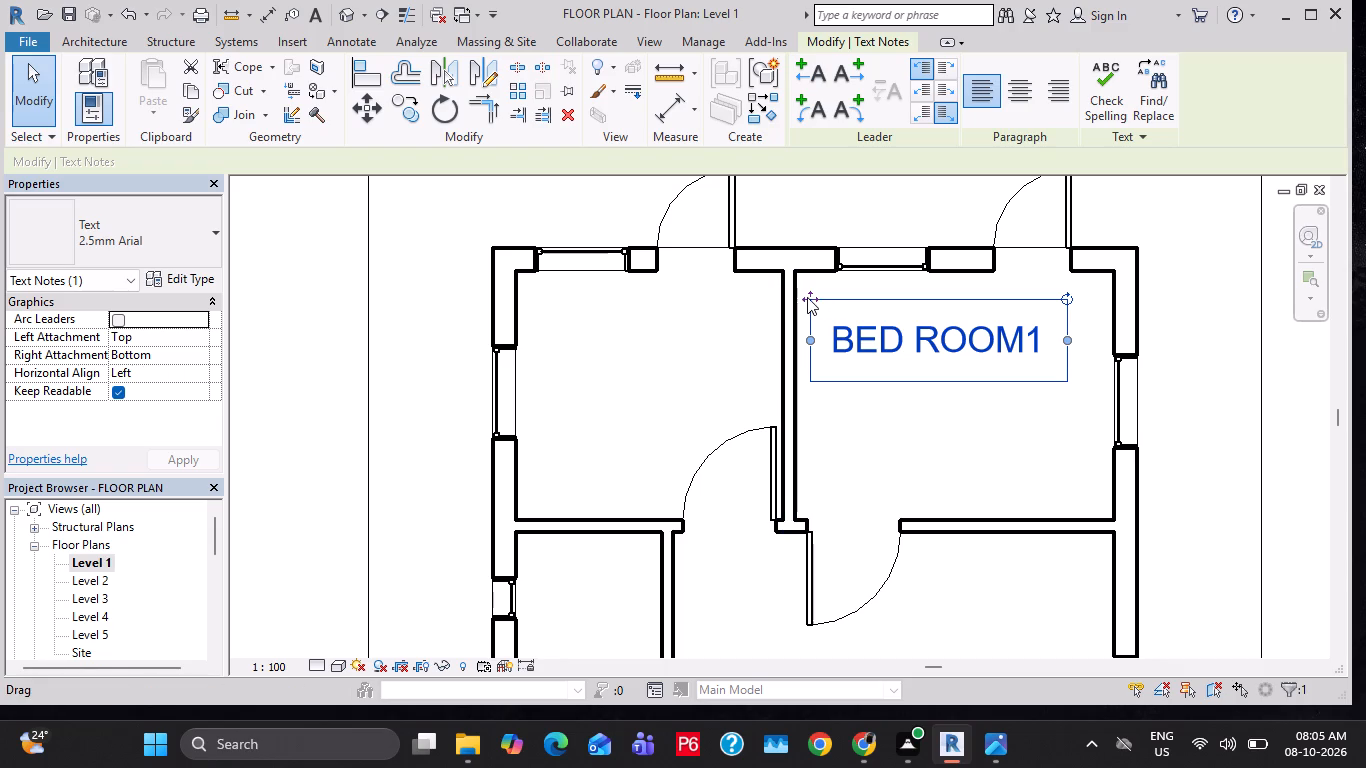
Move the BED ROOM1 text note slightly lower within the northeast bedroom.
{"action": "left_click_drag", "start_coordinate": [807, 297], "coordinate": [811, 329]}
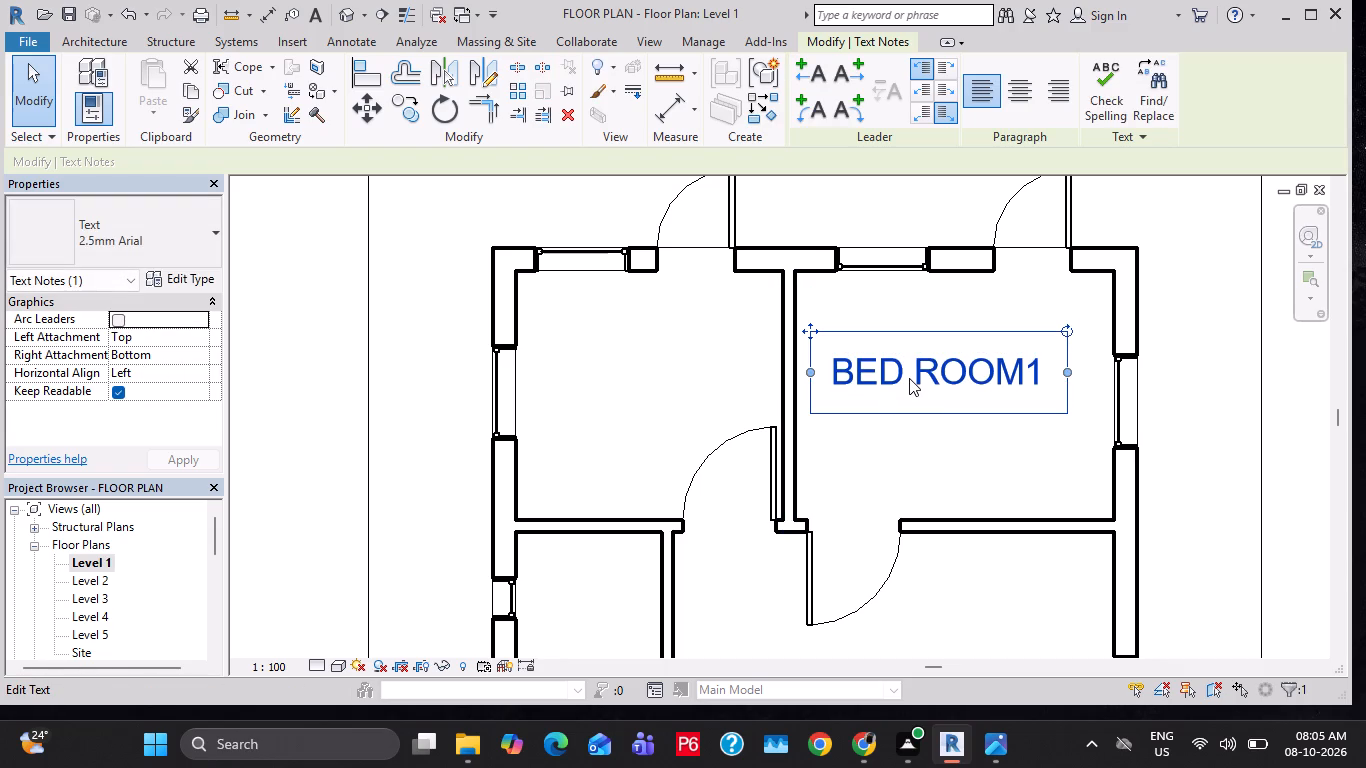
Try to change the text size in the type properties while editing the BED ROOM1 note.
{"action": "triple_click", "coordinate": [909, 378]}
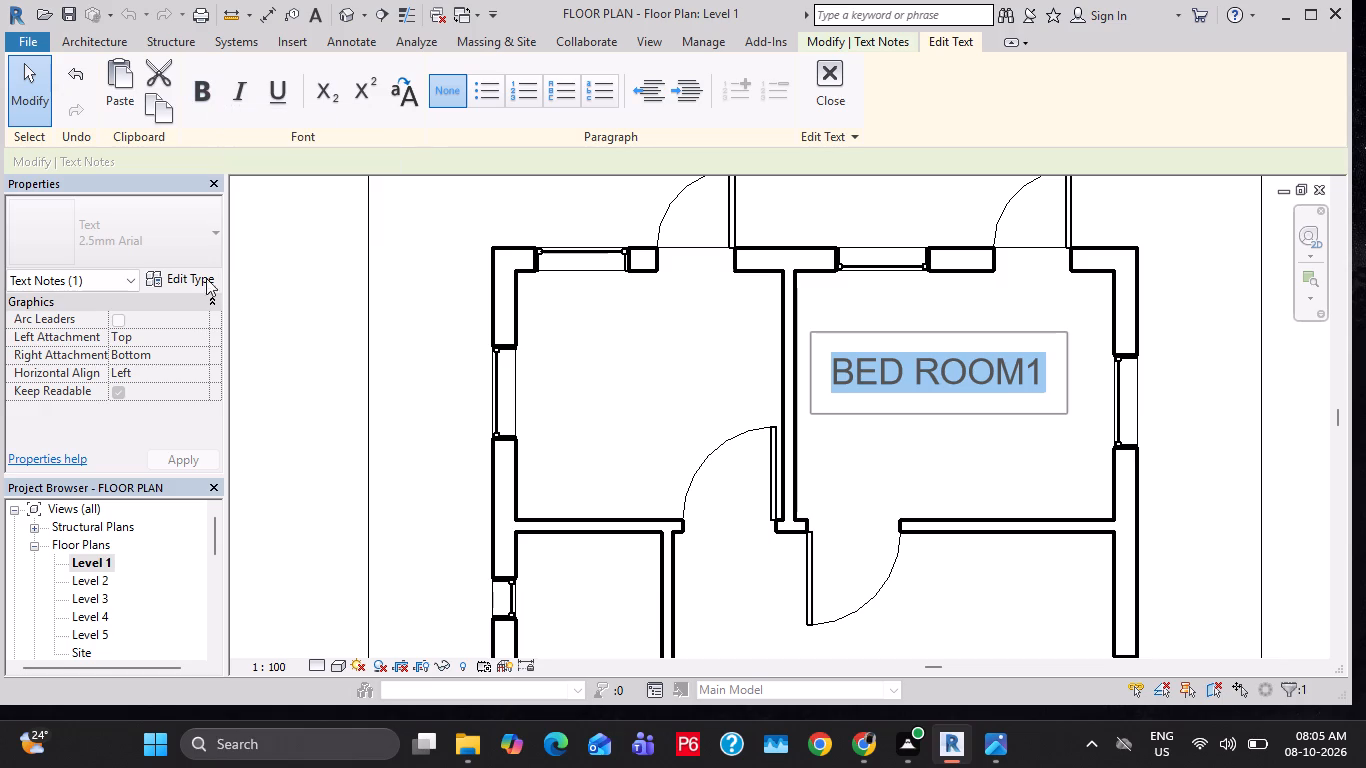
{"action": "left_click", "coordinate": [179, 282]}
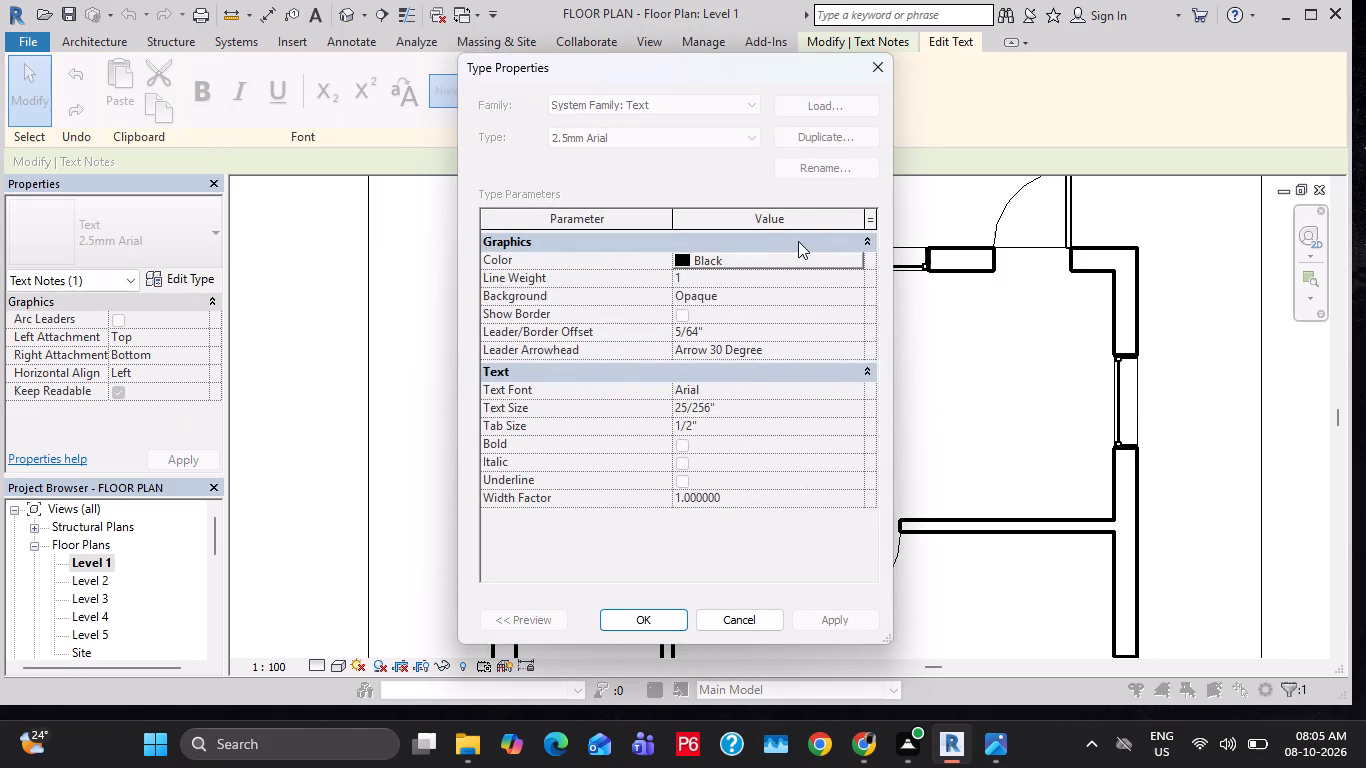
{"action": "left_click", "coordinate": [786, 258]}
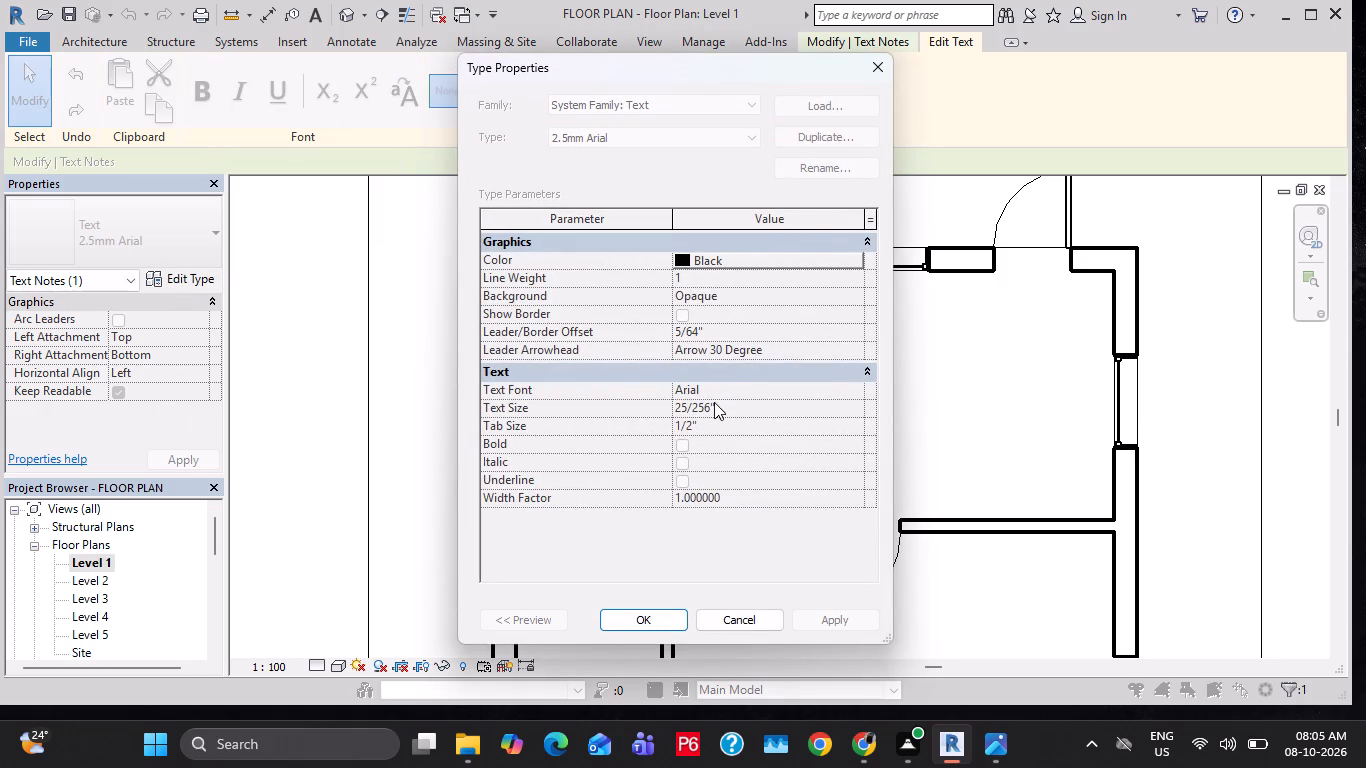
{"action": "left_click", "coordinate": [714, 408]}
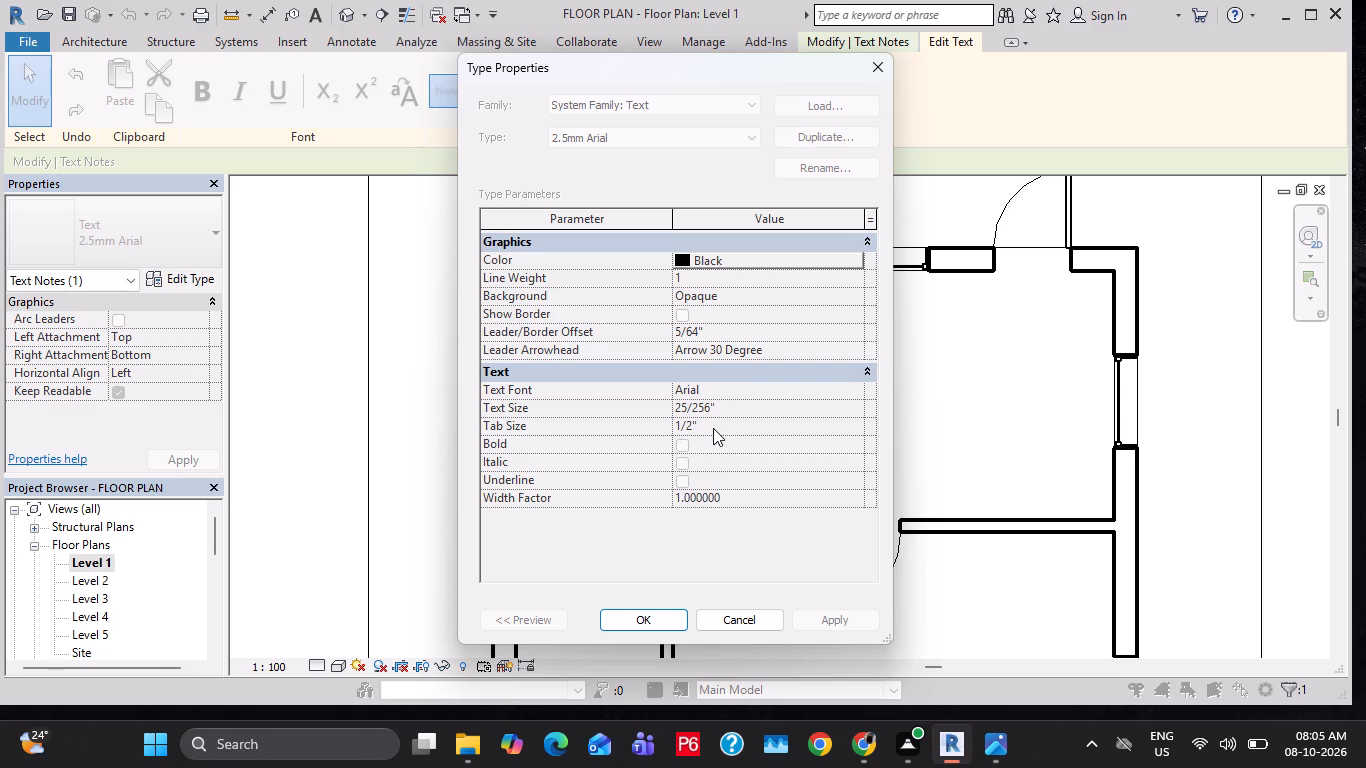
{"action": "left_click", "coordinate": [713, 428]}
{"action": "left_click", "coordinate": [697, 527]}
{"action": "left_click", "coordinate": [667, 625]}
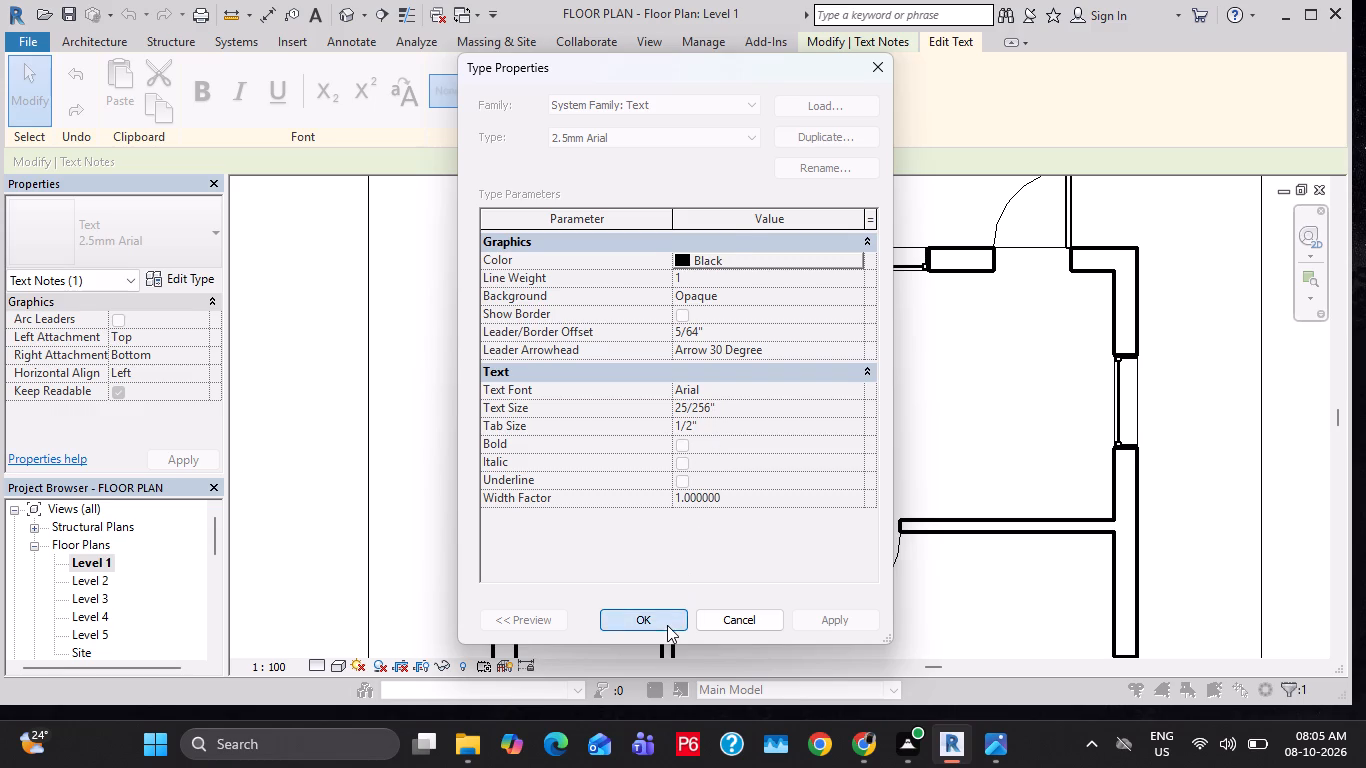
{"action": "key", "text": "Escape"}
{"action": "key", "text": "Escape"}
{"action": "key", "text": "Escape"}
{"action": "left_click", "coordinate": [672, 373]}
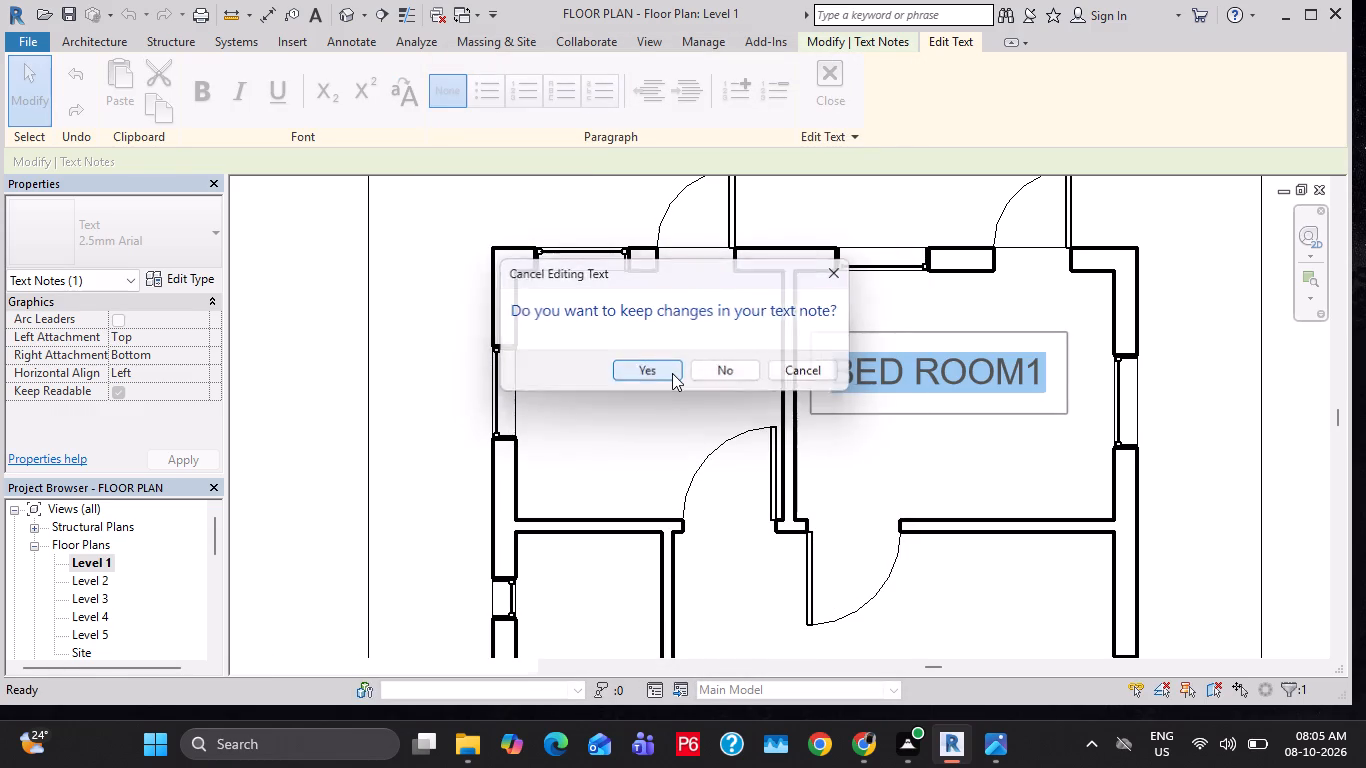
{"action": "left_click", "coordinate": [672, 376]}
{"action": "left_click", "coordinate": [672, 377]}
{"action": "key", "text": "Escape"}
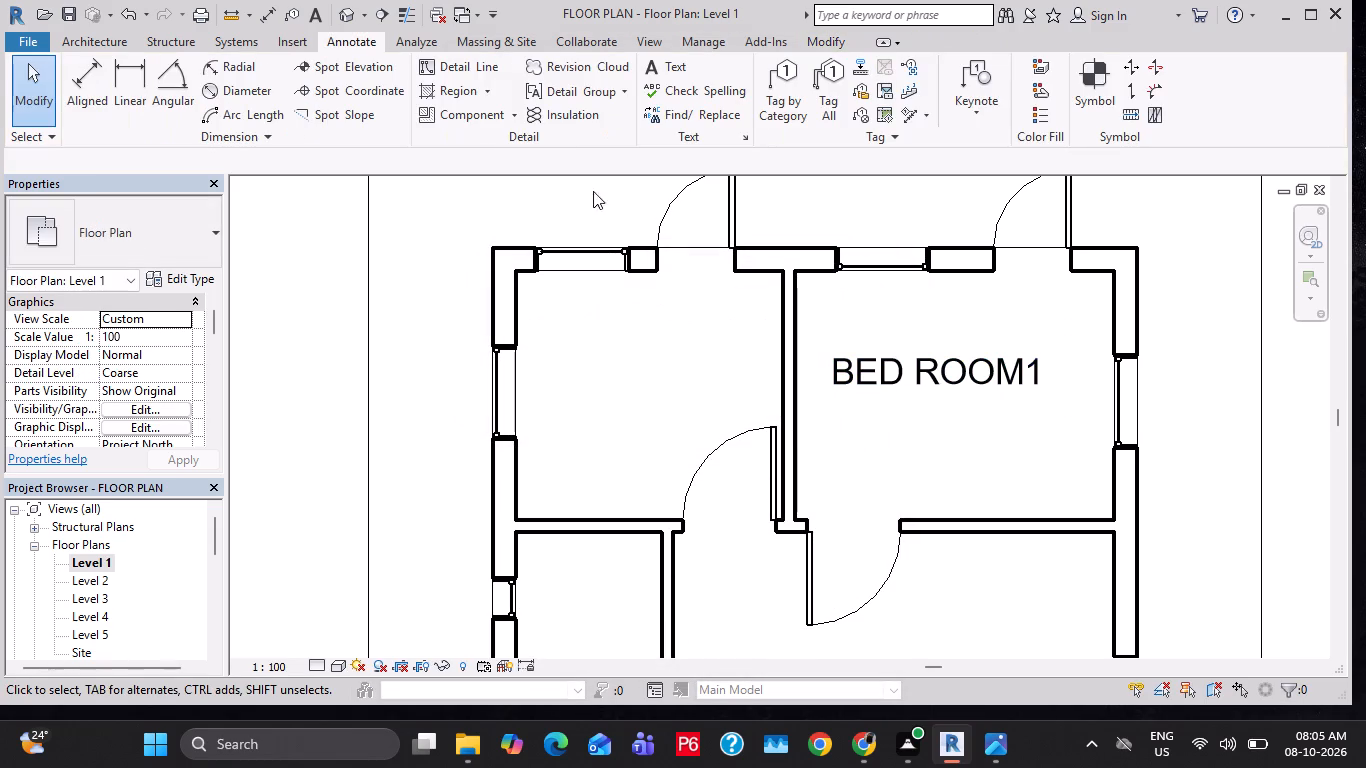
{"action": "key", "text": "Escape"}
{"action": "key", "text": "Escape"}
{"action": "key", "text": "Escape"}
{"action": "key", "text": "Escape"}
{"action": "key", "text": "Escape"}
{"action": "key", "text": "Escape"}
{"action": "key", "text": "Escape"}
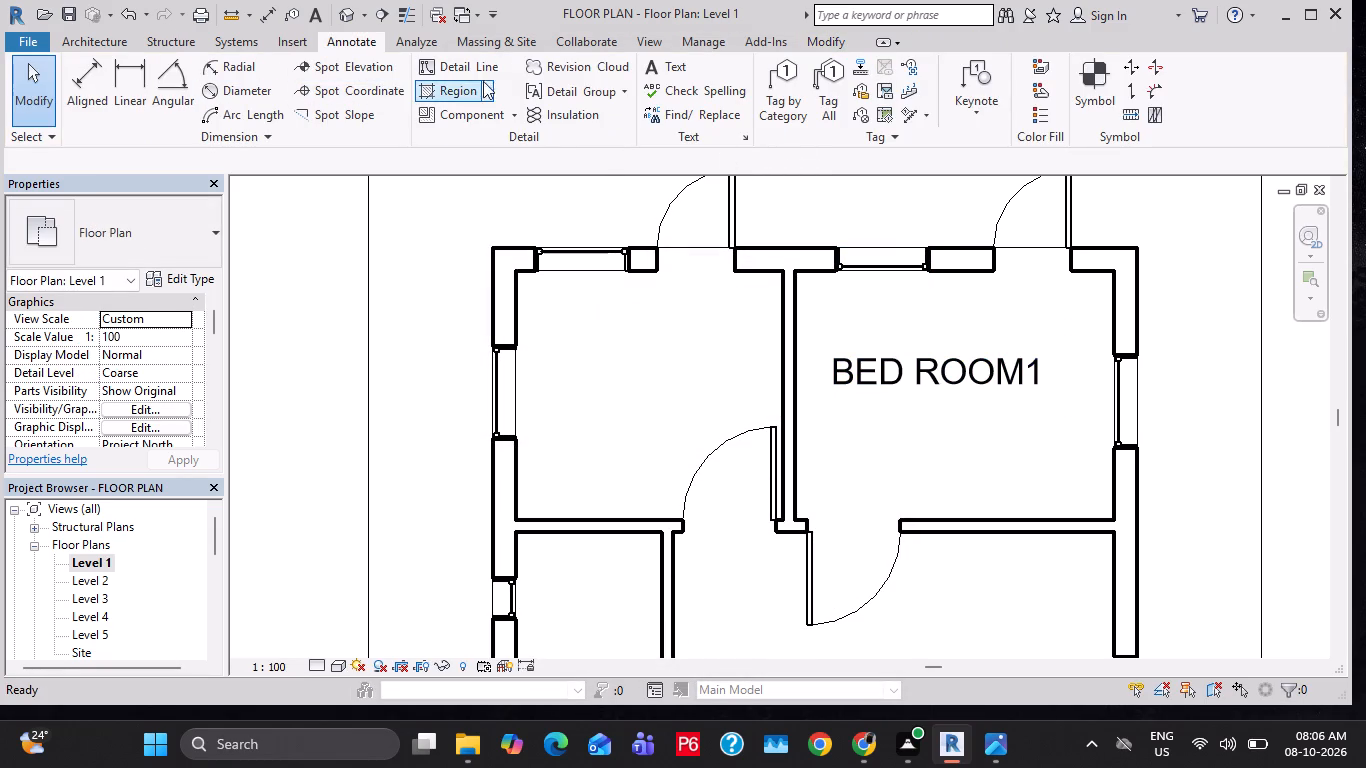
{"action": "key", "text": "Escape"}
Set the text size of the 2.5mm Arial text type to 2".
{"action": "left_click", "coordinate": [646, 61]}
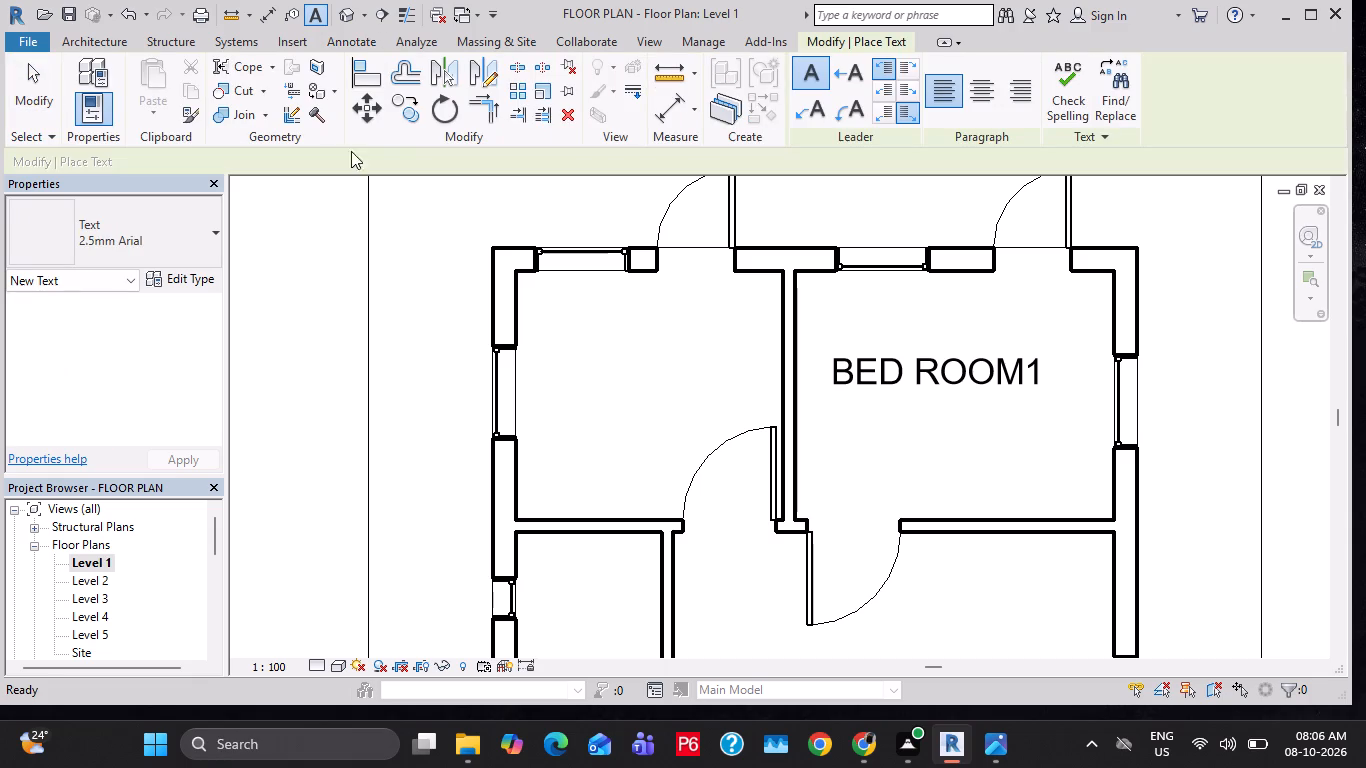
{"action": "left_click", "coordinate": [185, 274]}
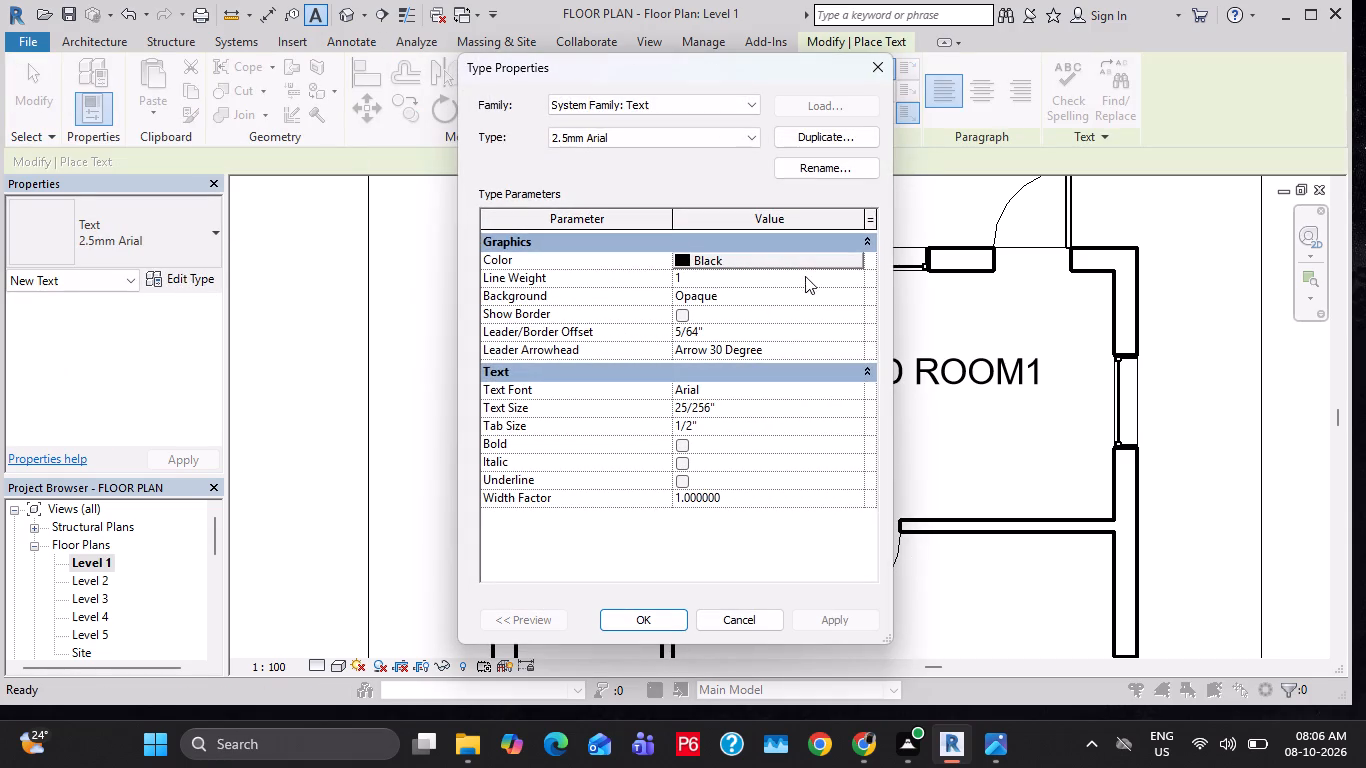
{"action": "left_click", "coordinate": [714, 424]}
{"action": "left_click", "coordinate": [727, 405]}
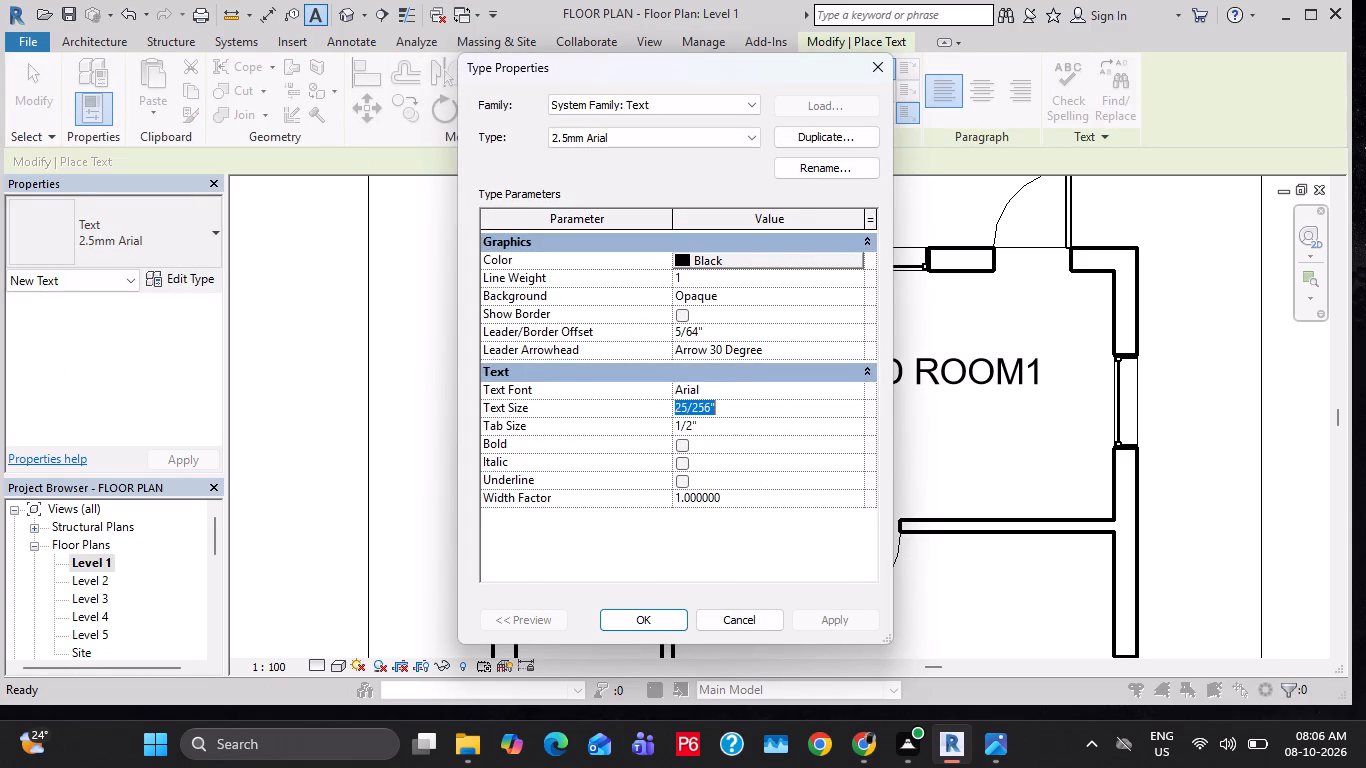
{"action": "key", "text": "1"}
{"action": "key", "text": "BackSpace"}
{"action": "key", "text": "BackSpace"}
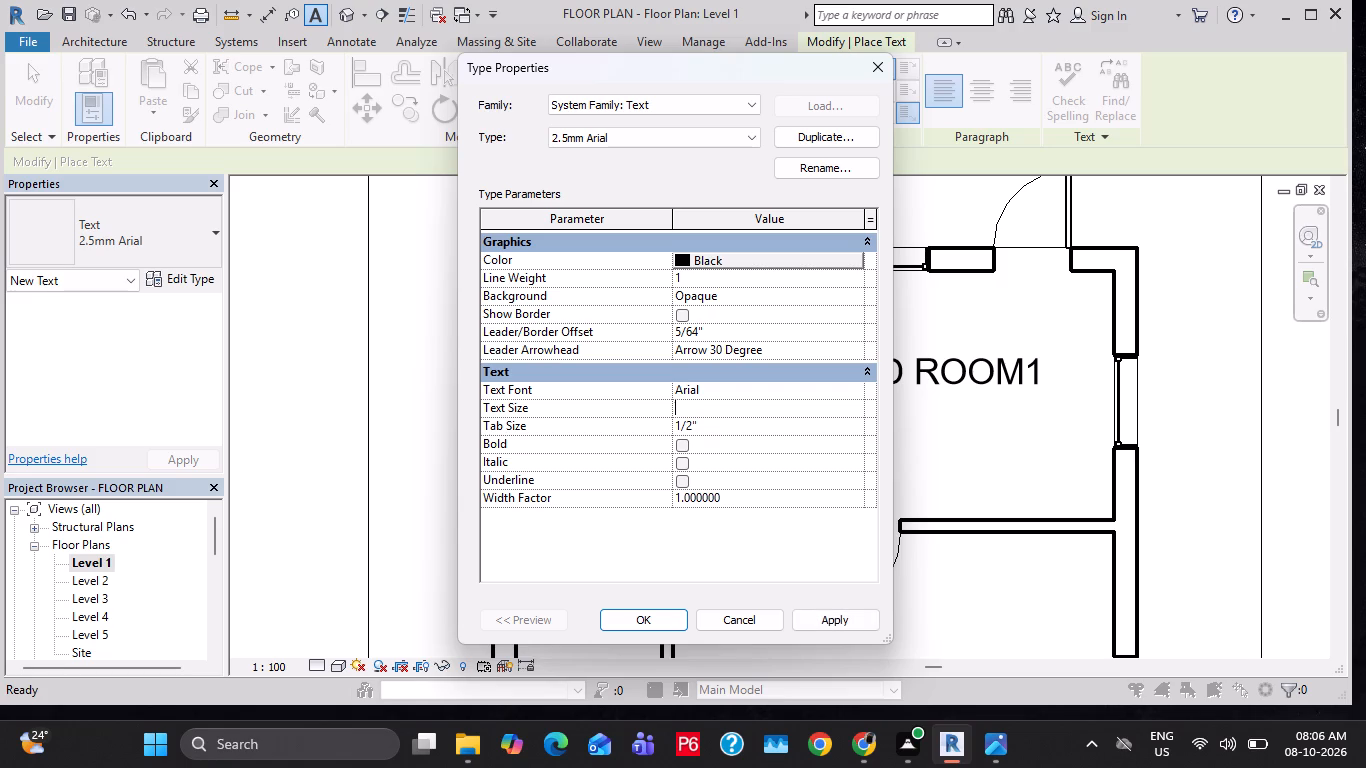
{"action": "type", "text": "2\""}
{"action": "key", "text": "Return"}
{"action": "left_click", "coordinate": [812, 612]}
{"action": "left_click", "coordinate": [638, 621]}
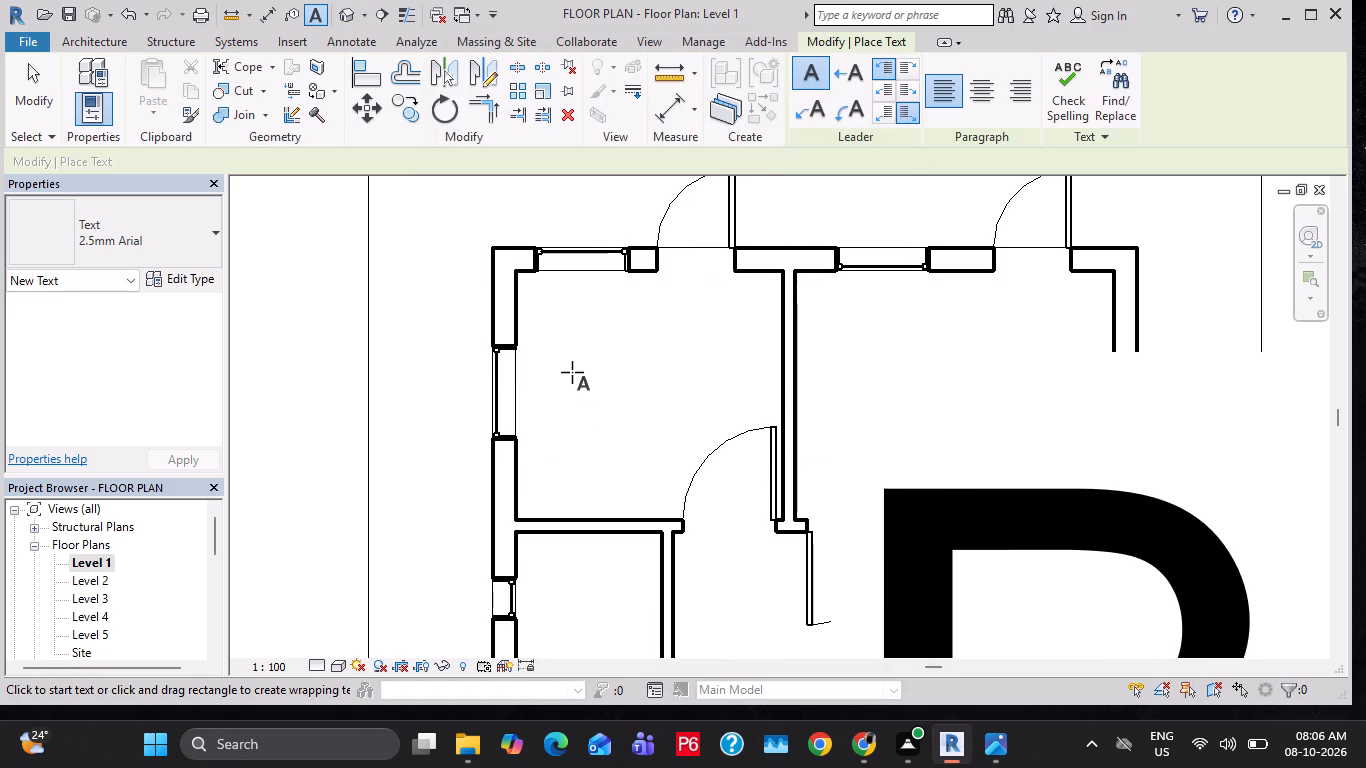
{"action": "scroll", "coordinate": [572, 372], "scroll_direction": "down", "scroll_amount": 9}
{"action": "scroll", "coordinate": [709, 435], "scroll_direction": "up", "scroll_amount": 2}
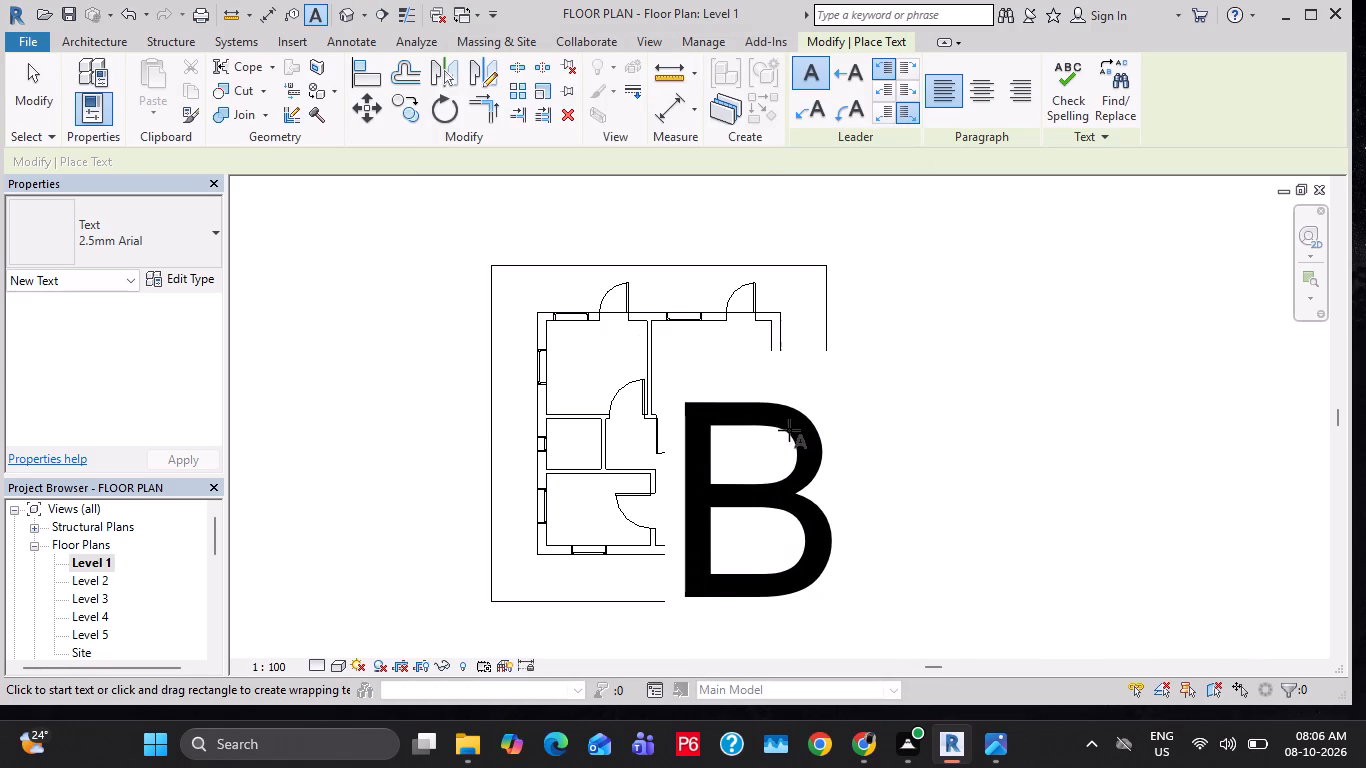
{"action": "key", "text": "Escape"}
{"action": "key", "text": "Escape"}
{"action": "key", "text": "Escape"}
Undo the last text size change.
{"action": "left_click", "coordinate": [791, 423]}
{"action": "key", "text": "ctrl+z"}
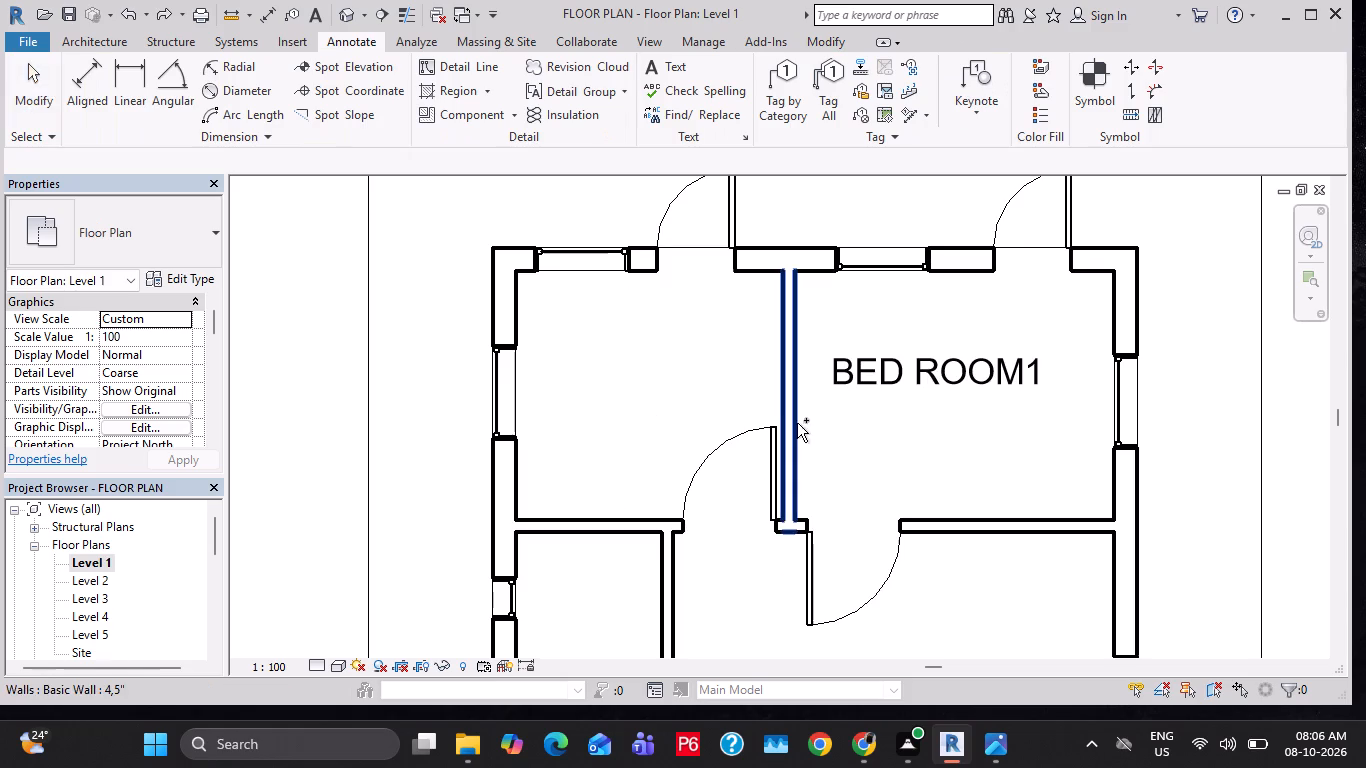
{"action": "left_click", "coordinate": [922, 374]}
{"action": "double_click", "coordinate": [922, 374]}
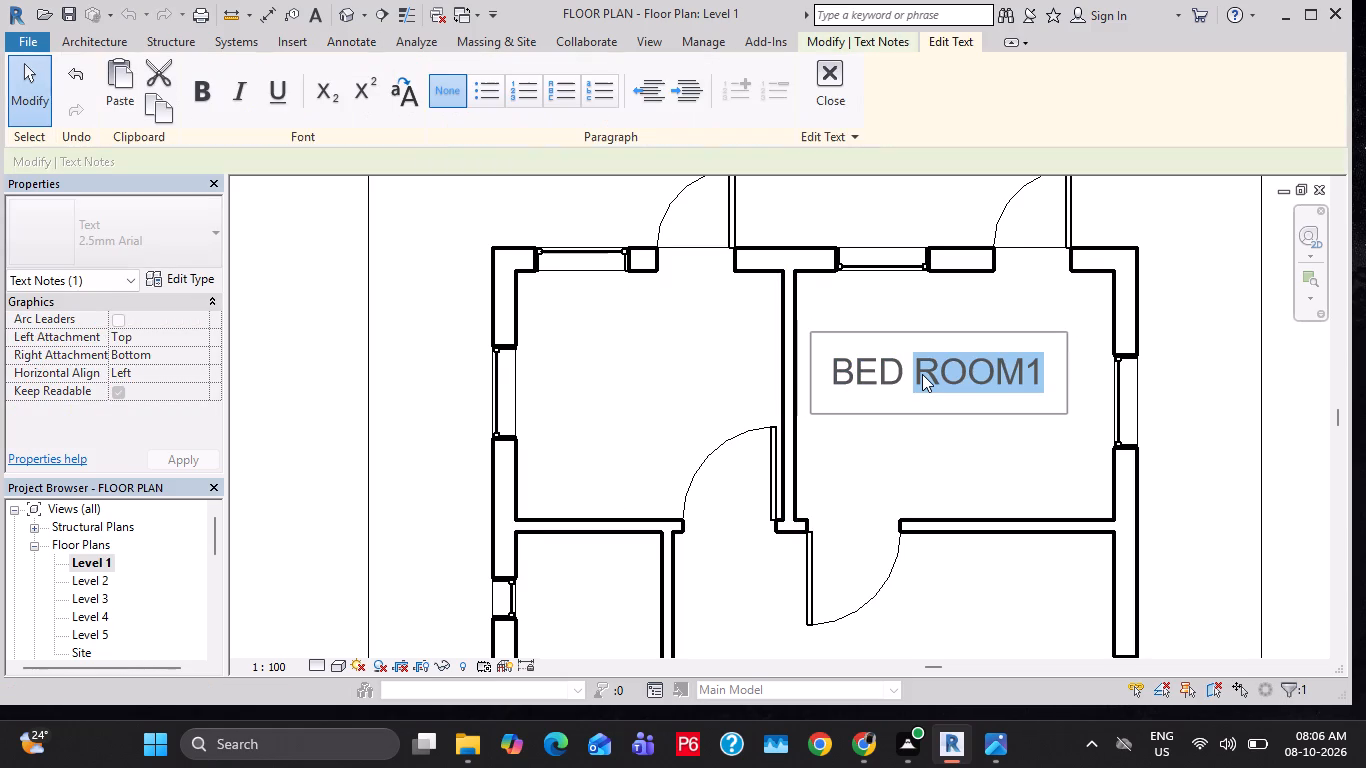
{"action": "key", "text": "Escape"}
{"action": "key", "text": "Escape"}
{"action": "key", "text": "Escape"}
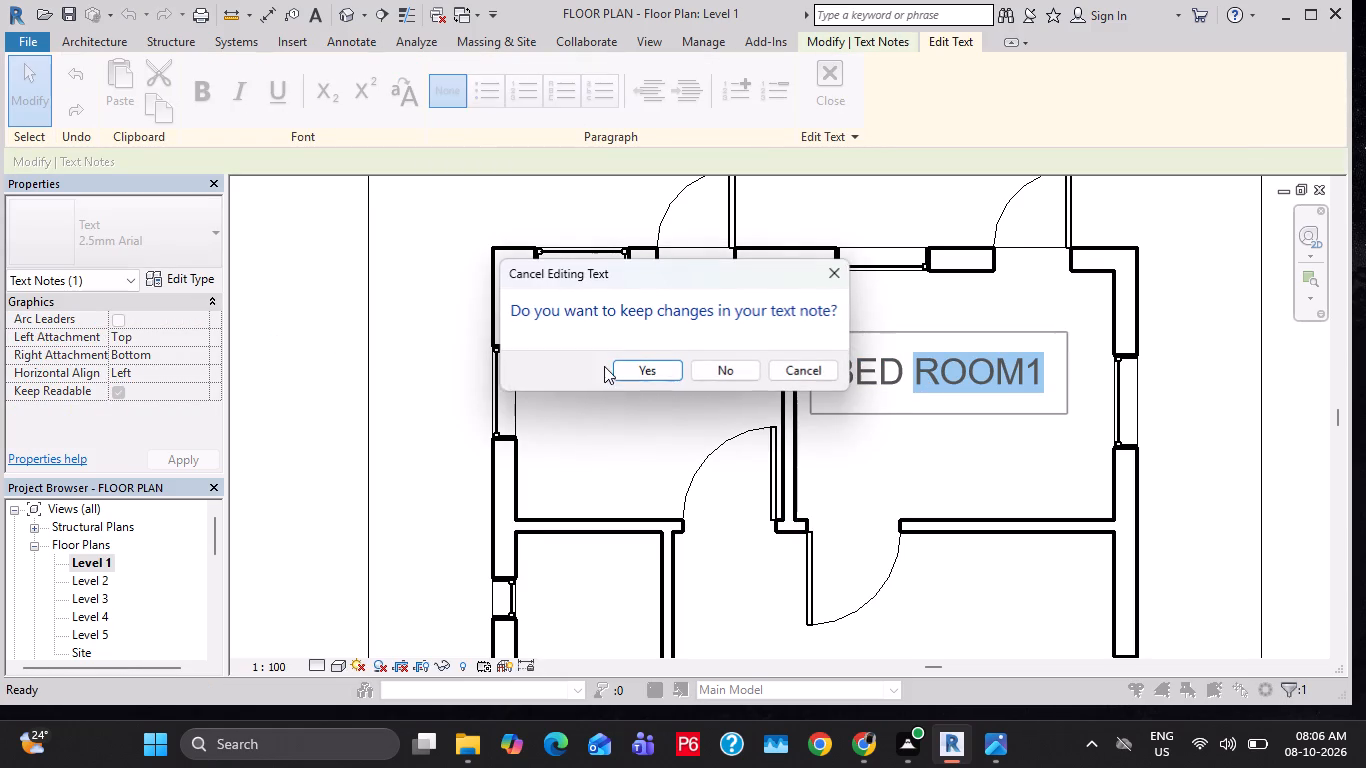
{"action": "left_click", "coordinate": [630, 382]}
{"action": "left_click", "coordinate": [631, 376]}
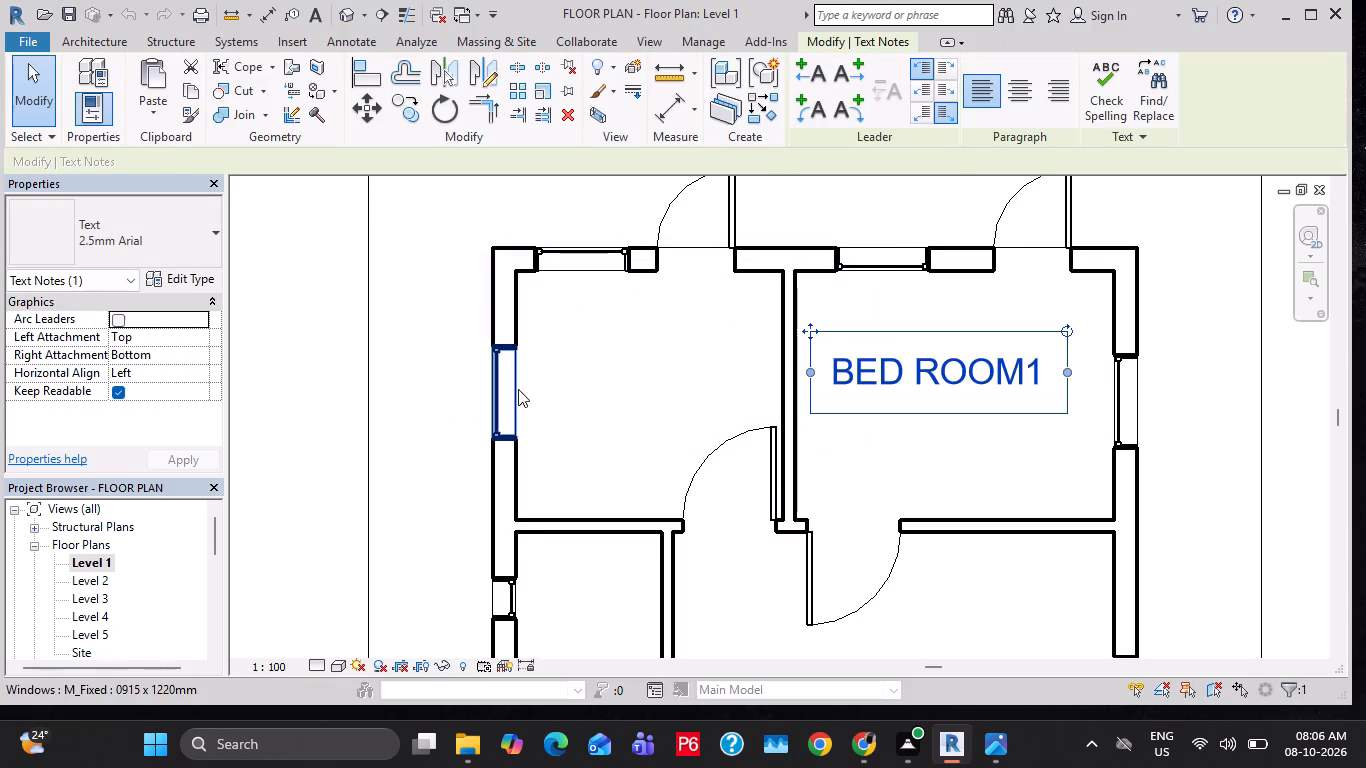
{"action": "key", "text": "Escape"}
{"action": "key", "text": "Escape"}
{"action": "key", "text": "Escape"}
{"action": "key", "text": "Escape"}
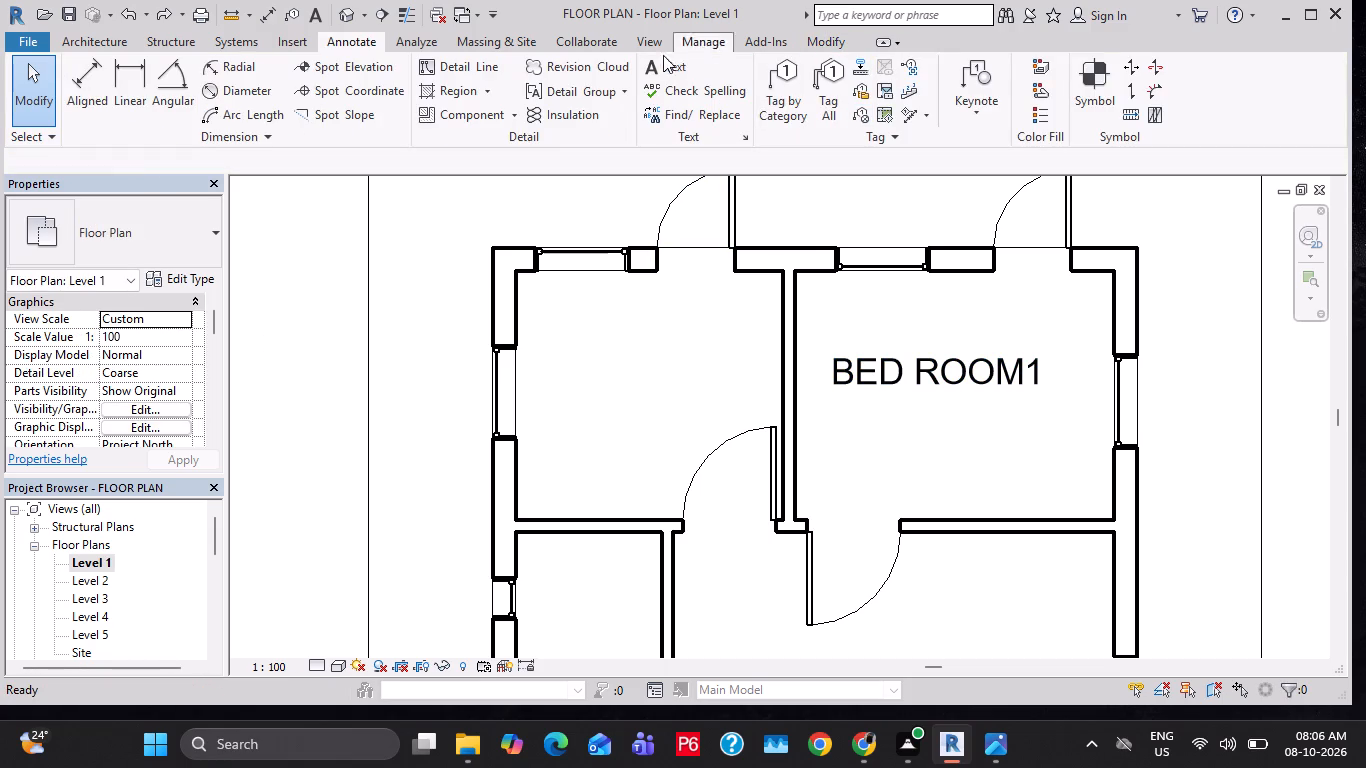
Set the text size of the 2.5mm Arial text type to 0.1".
{"action": "left_click", "coordinate": [665, 65]}
{"action": "scroll", "coordinate": [164, 405], "scroll_direction": "down", "scroll_amount": 4}
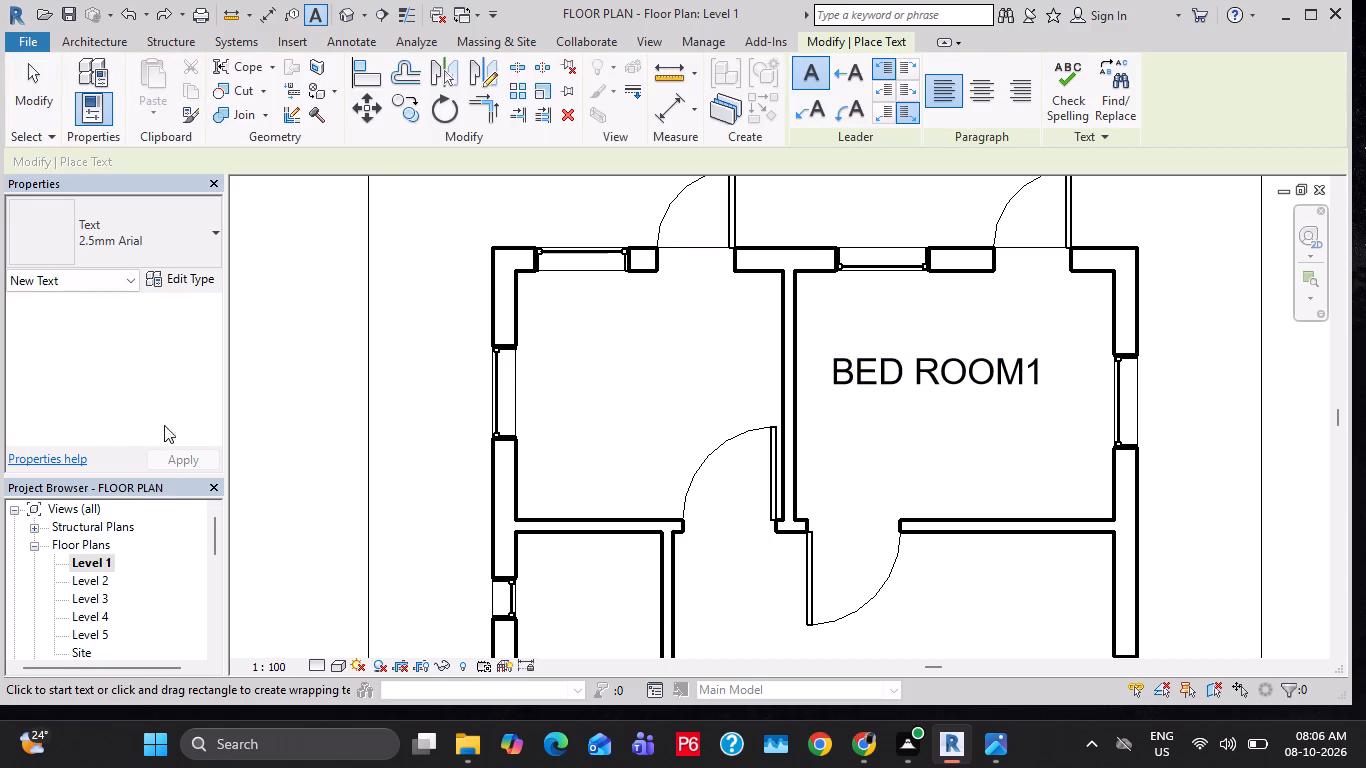
{"action": "left_click", "coordinate": [190, 261]}
{"action": "key", "text": "Escape"}
{"action": "left_click", "coordinate": [188, 277]}
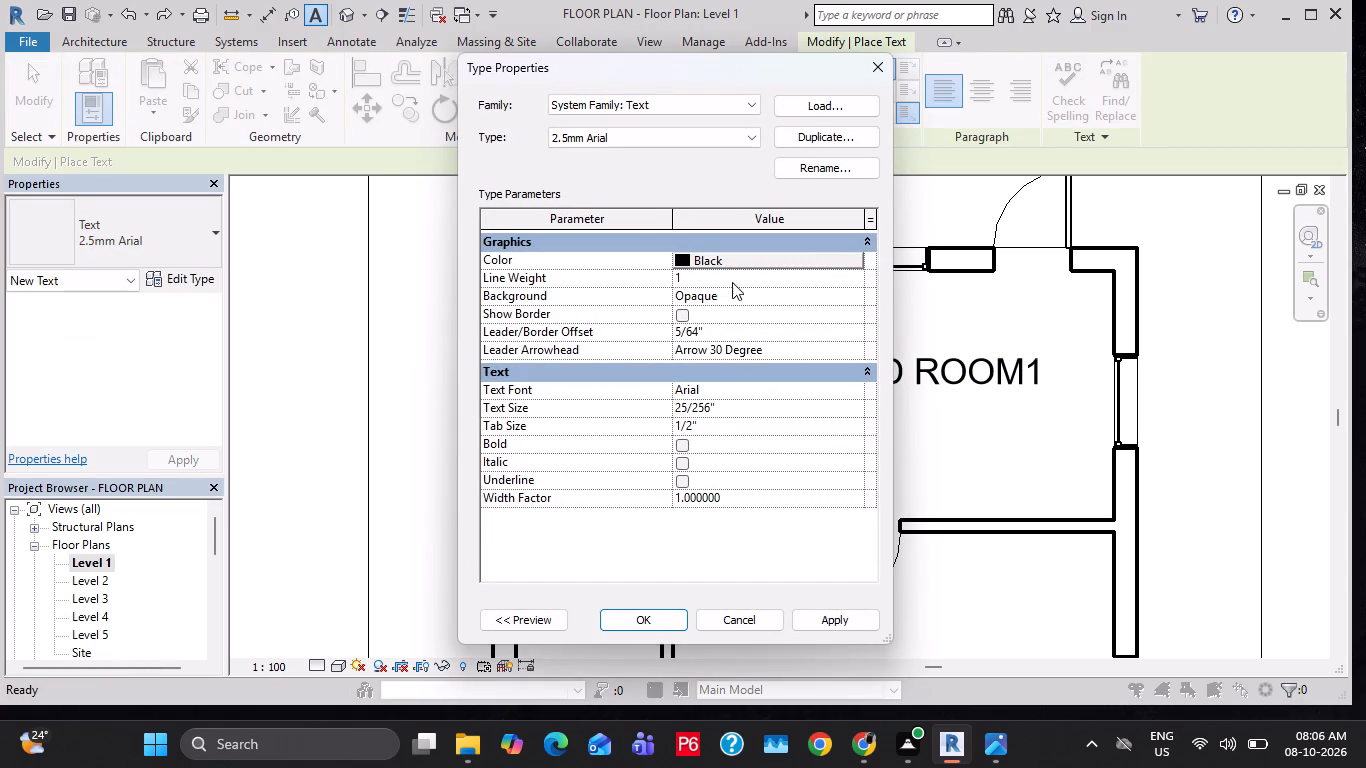
{"action": "left_click", "coordinate": [694, 407]}
{"action": "left_click_drag", "start_coordinate": [729, 407], "coordinate": [660, 414]}
{"action": "key", "text": "0"}
{"action": "type", "text": ".1\""}
{"action": "key", "text": "Return"}
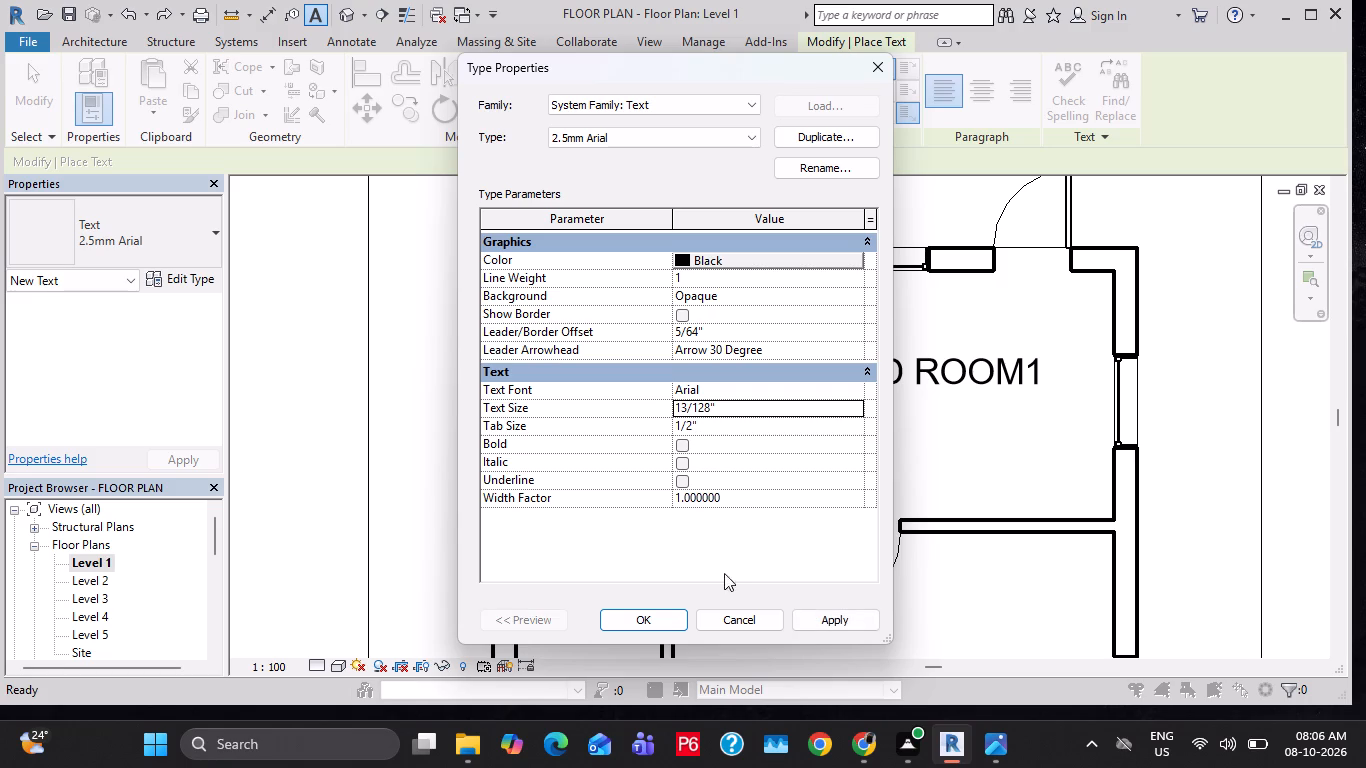
{"action": "left_click", "coordinate": [822, 620]}
{"action": "left_click", "coordinate": [671, 622]}
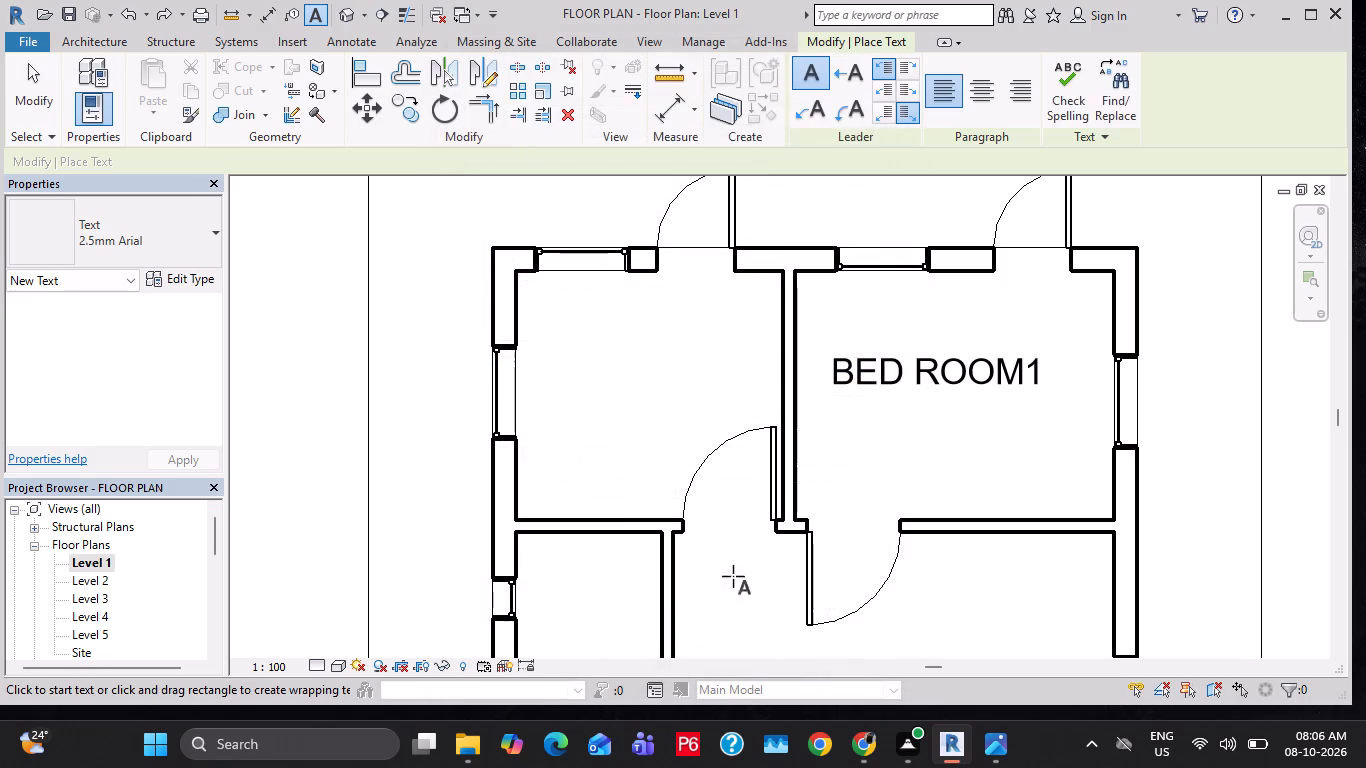
Place a new text note reading BED ROOM 1 in the northeast bedroom.
{"action": "left_click", "coordinate": [917, 377]}
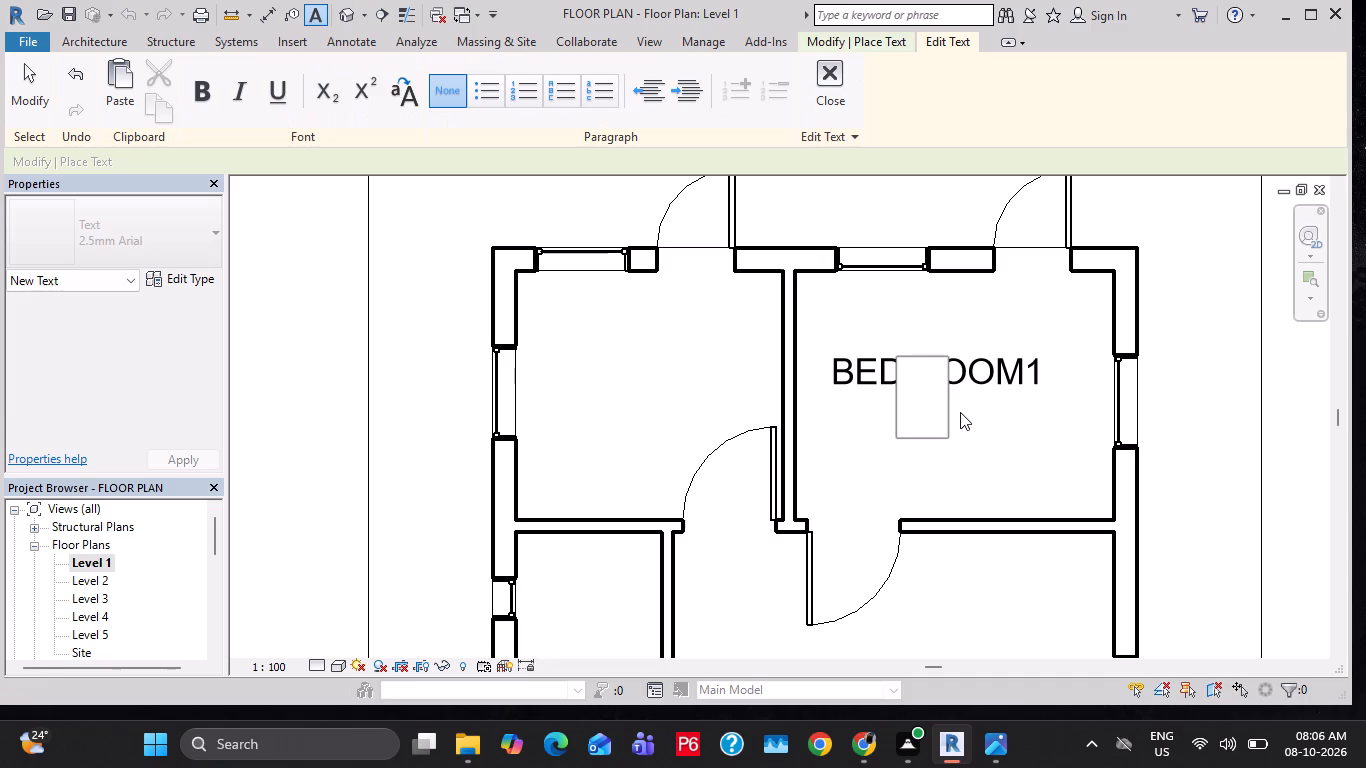
{"action": "type", "text": "BED ROOM 1"}
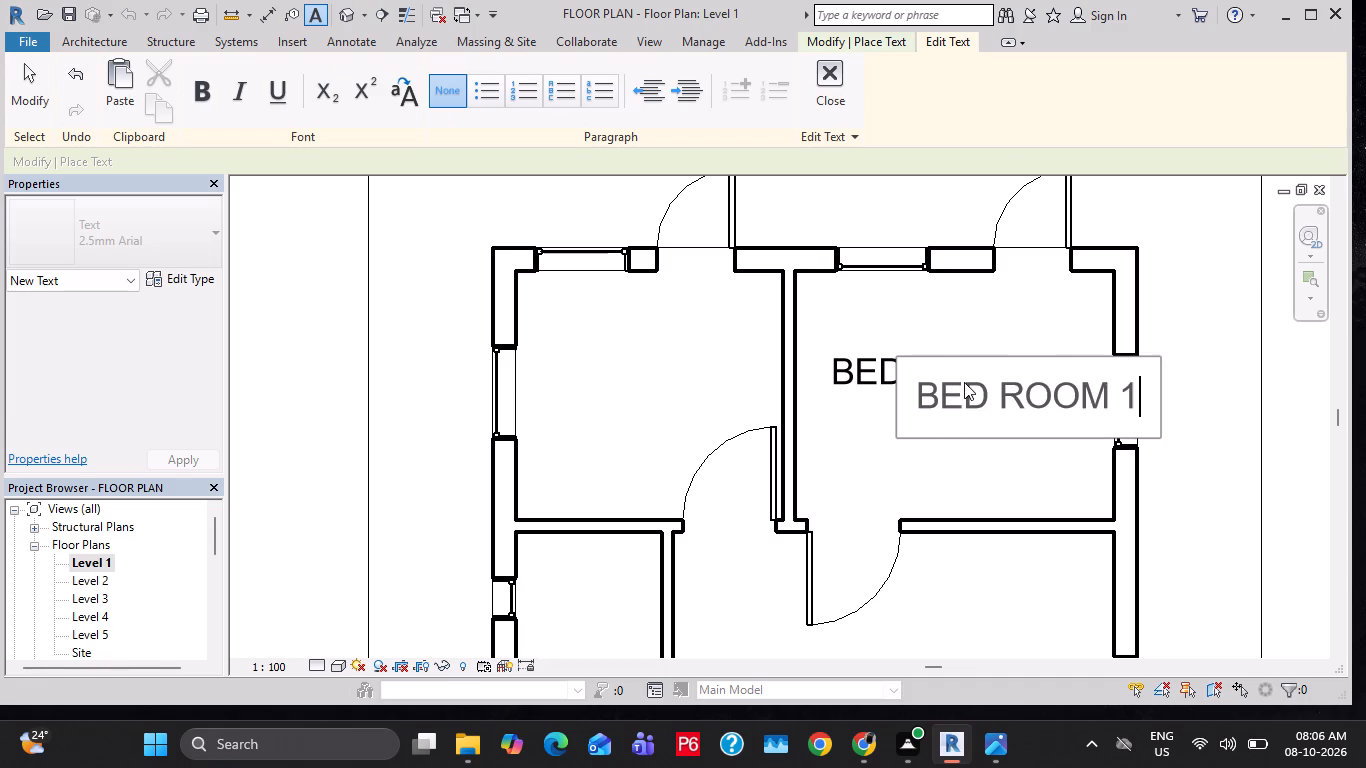
{"action": "right_click_drag", "start_coordinate": [964, 391], "coordinate": [952, 426]}
{"action": "left_click", "coordinate": [967, 532]}
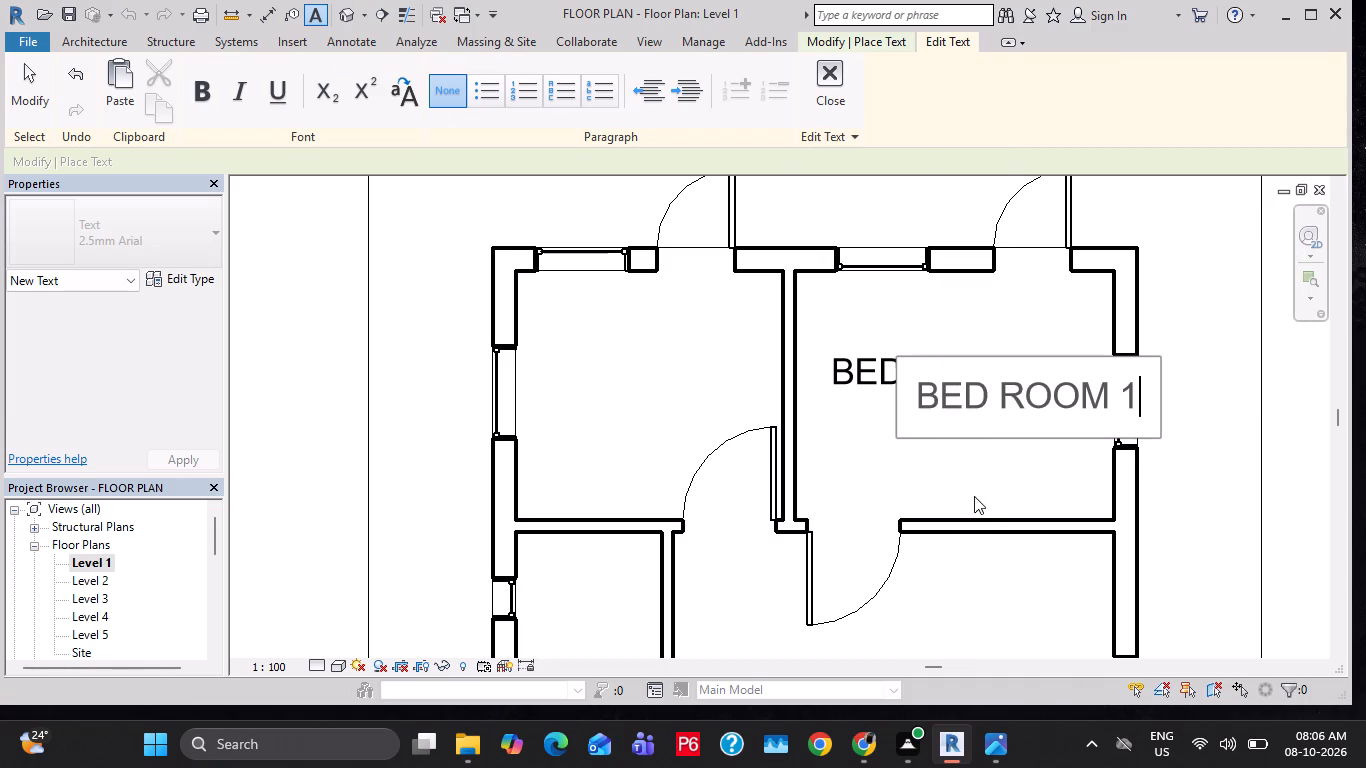
{"action": "left_click", "coordinate": [974, 496]}
{"action": "key", "text": "Escape"}
{"action": "key", "text": "Escape"}
Delete the old BED ROOM1 text note from the northeast bedroom.
{"action": "scroll", "coordinate": [1049, 417], "scroll_direction": "down", "scroll_amount": 1}
{"action": "left_click", "coordinate": [903, 393]}
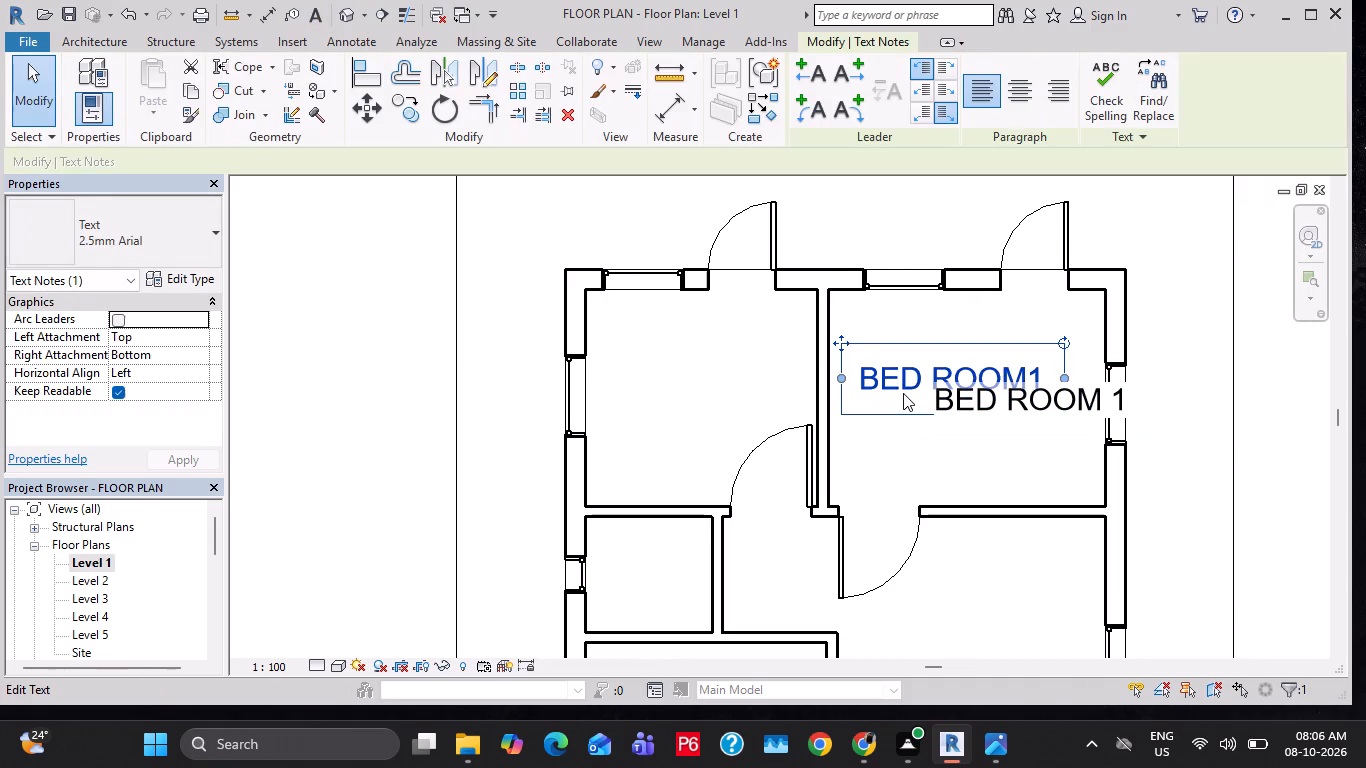
{"action": "key", "text": "Delete"}
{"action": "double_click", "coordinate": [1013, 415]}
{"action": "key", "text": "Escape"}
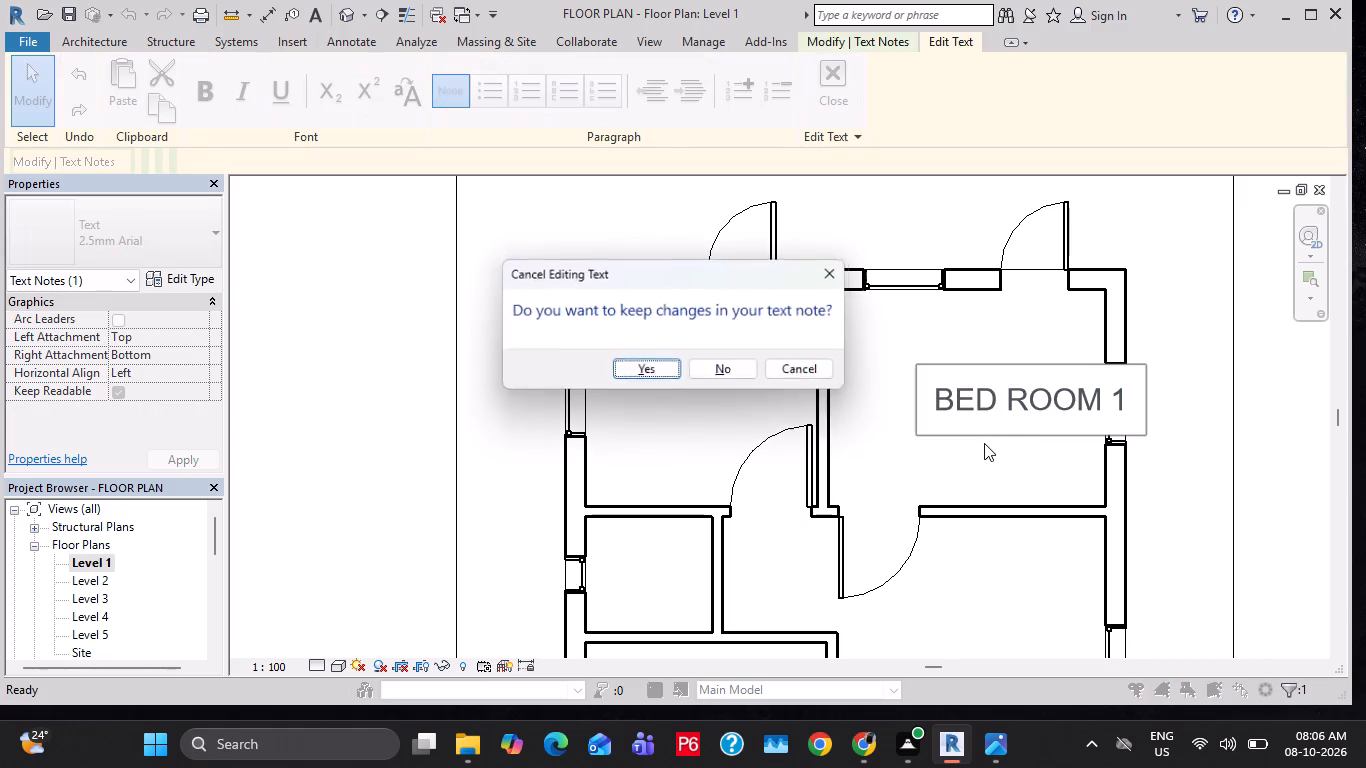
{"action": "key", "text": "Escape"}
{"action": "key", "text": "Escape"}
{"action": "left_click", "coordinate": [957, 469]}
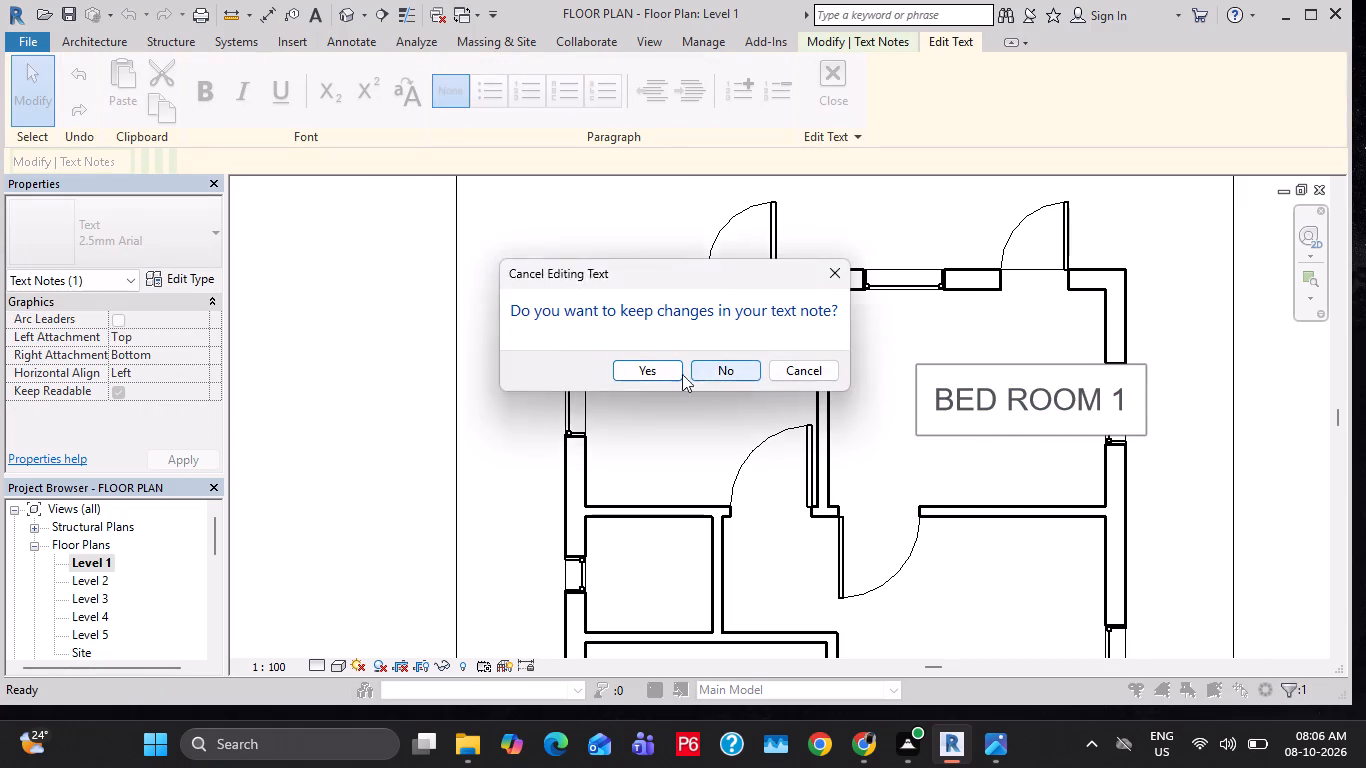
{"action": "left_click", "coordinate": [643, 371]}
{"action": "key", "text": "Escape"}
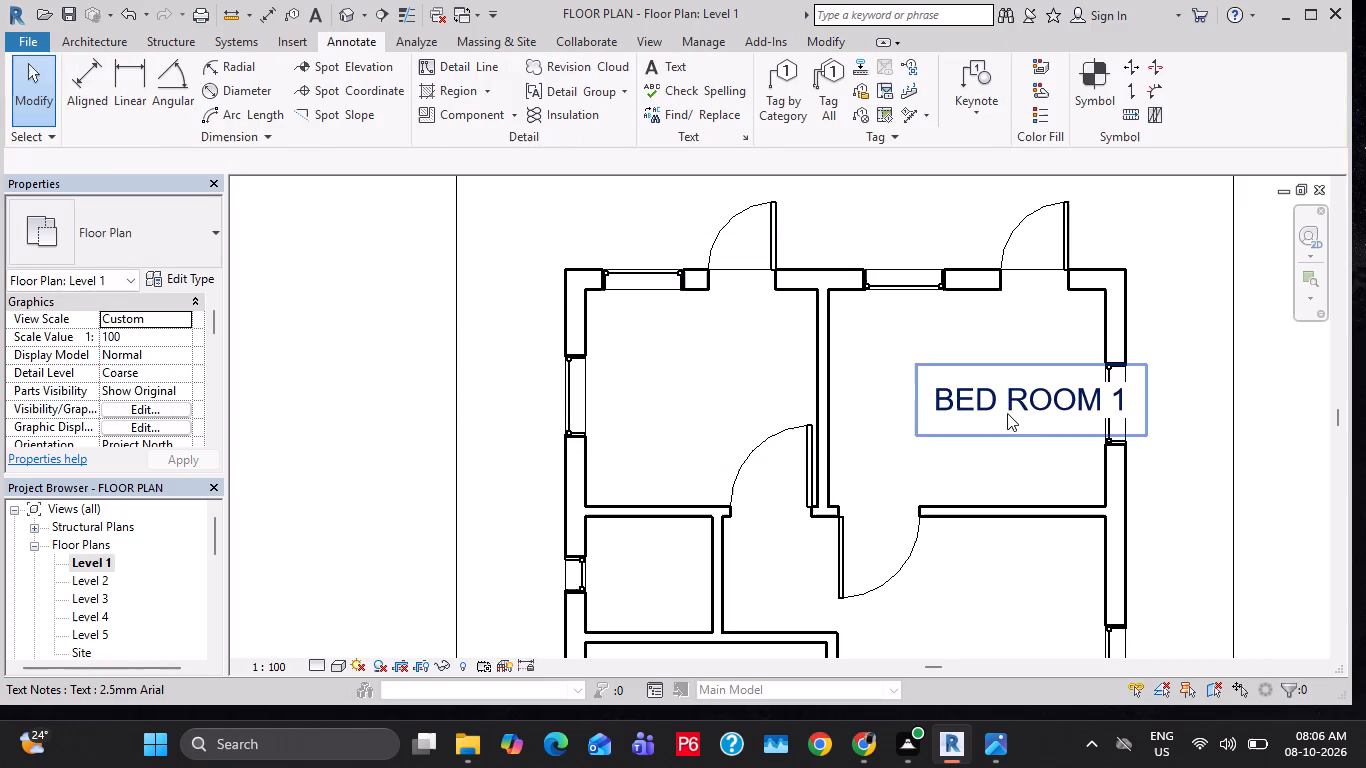
Move the BED ROOM 1 text note westward so it sits between the northeast bedroom's walls.
{"action": "left_click_drag", "start_coordinate": [1004, 438], "coordinate": [942, 443]}
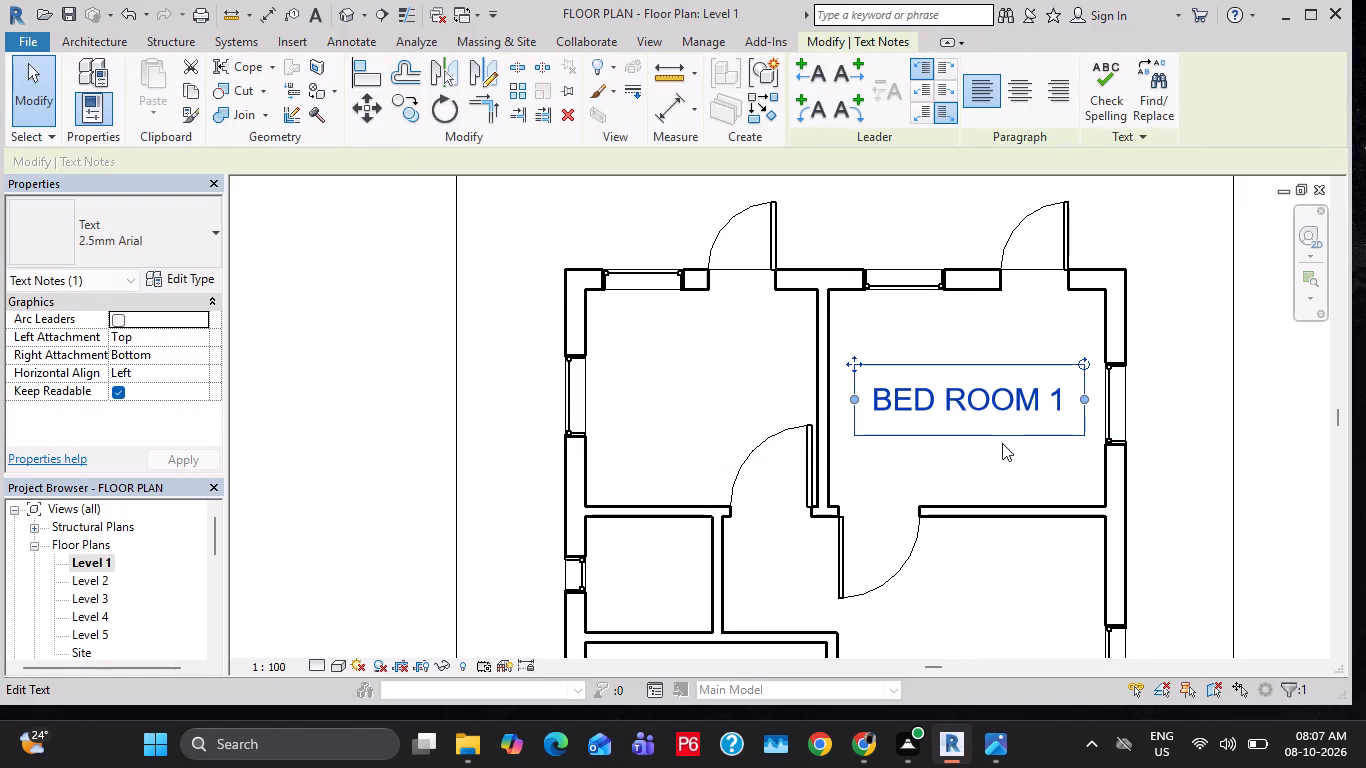
Copy the BED ROOM 1 text note across into the northwest bedroom.
{"action": "left_click_drag", "start_coordinate": [1002, 439], "coordinate": [720, 430], "text": "ctrl"}
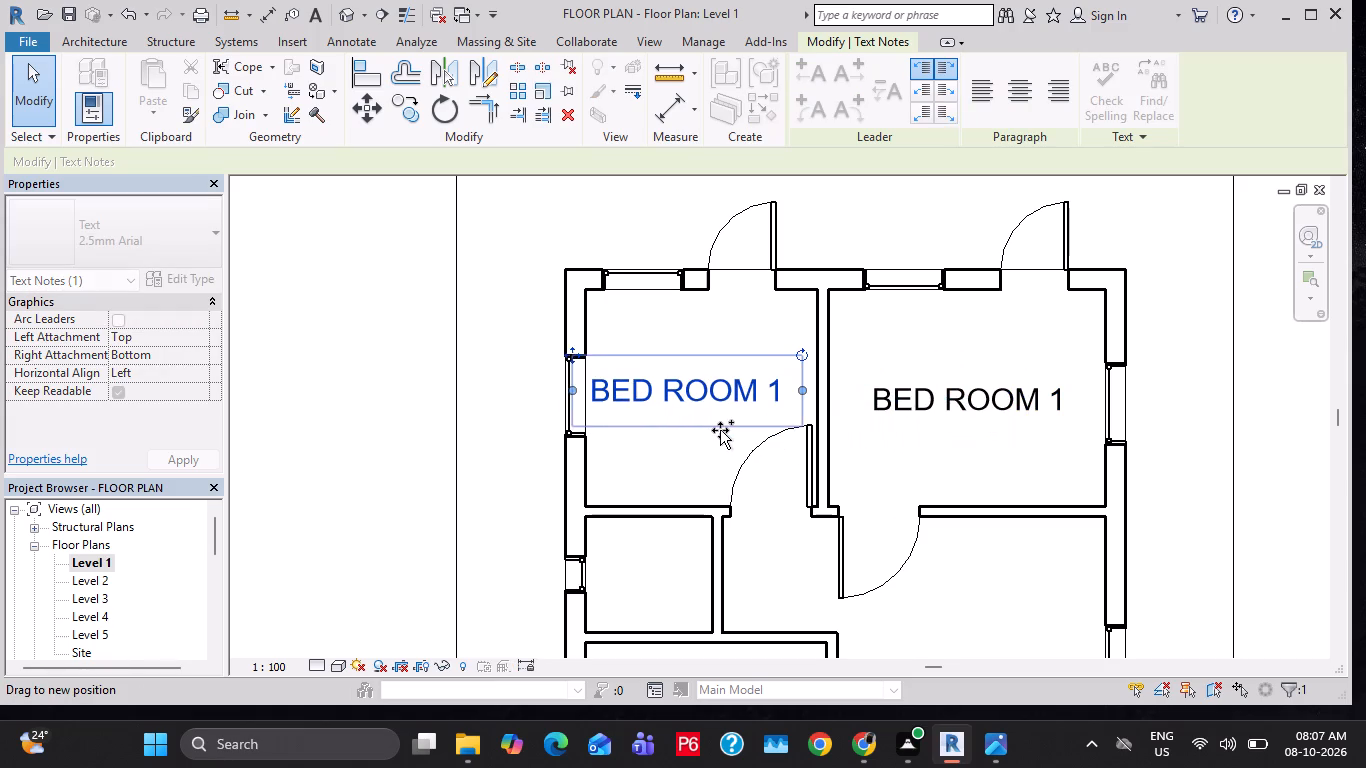
{"action": "left_click_drag", "start_coordinate": [720, 430], "coordinate": [725, 434], "text": "ctrl"}
Change the copied text note in the northwest bedroom to read BED ROOM 2.
{"action": "double_click", "coordinate": [727, 405]}
{"action": "left_click", "coordinate": [810, 394]}
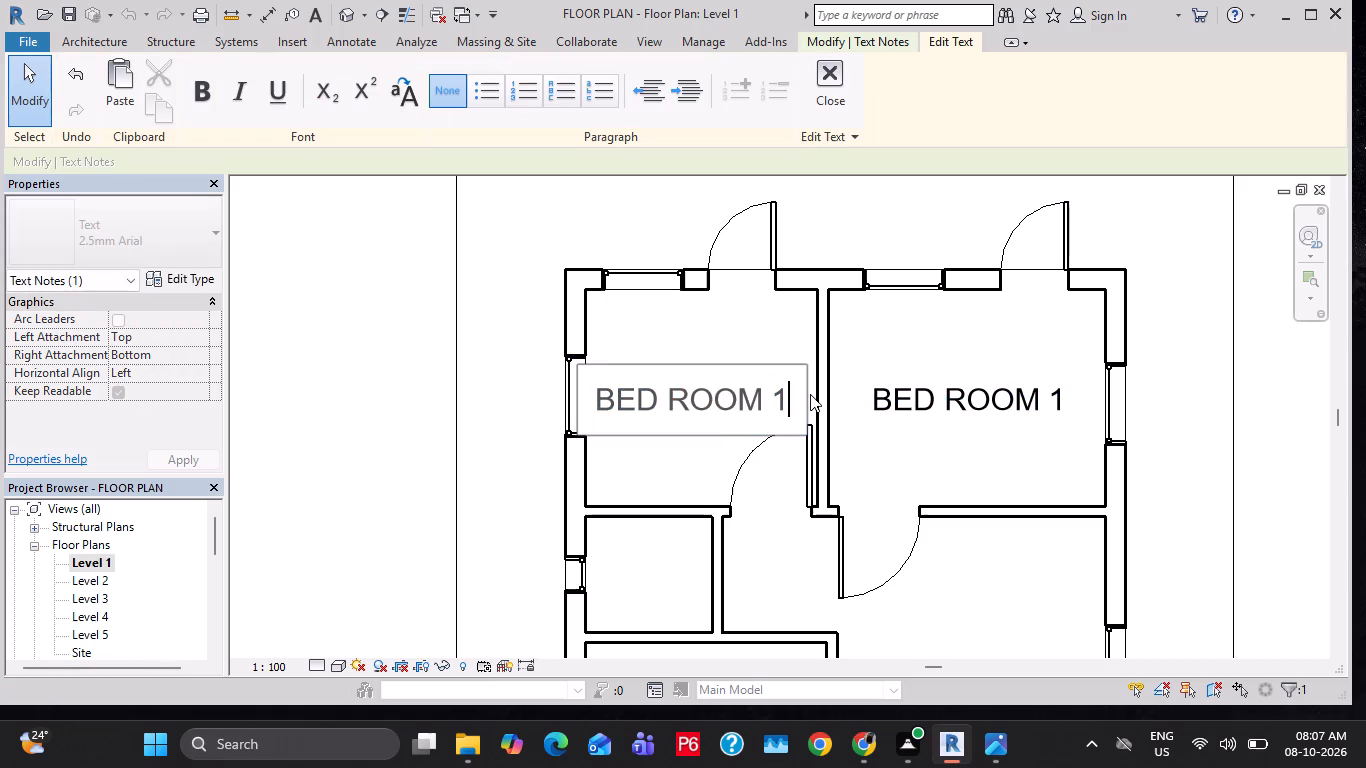
{"action": "key", "text": "BackSpace"}
{"action": "key", "text": "2"}
{"action": "left_click", "coordinate": [810, 514]}
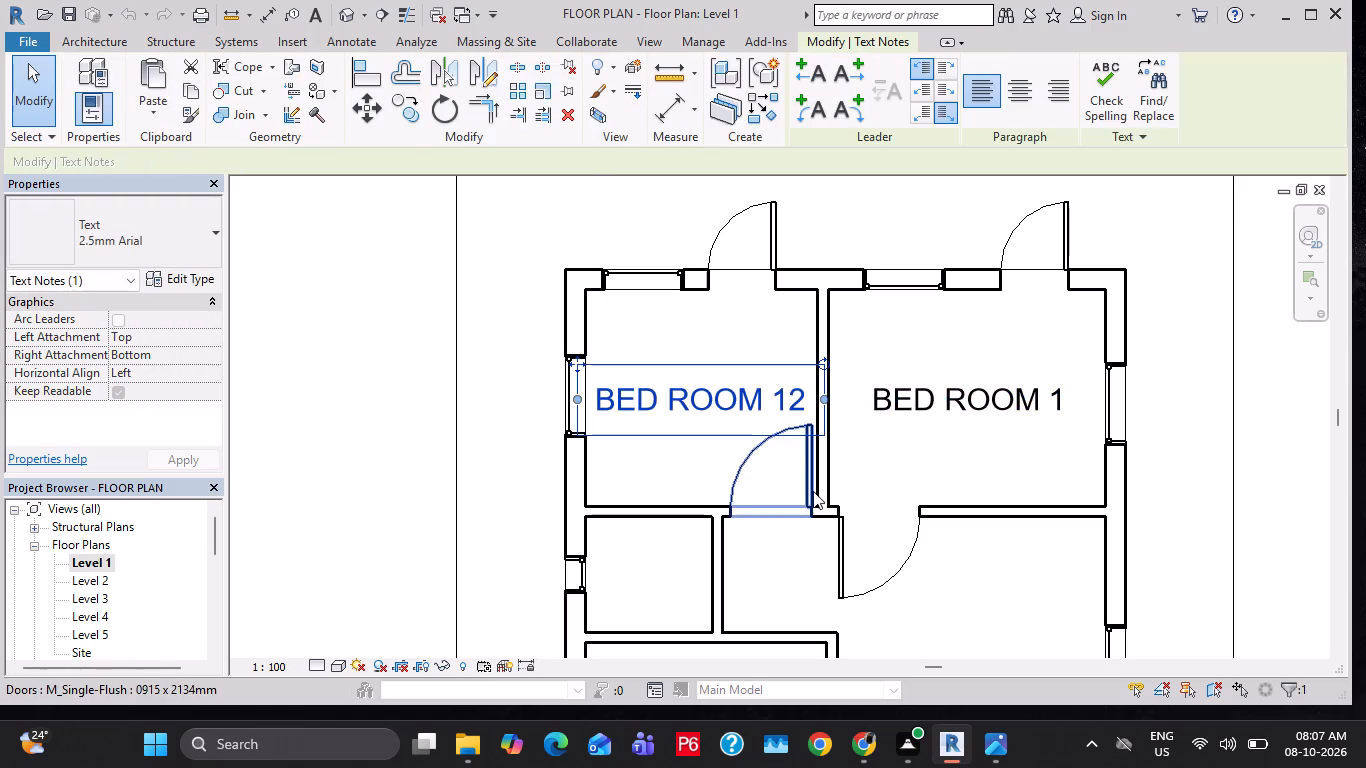
{"action": "double_click", "coordinate": [778, 395]}
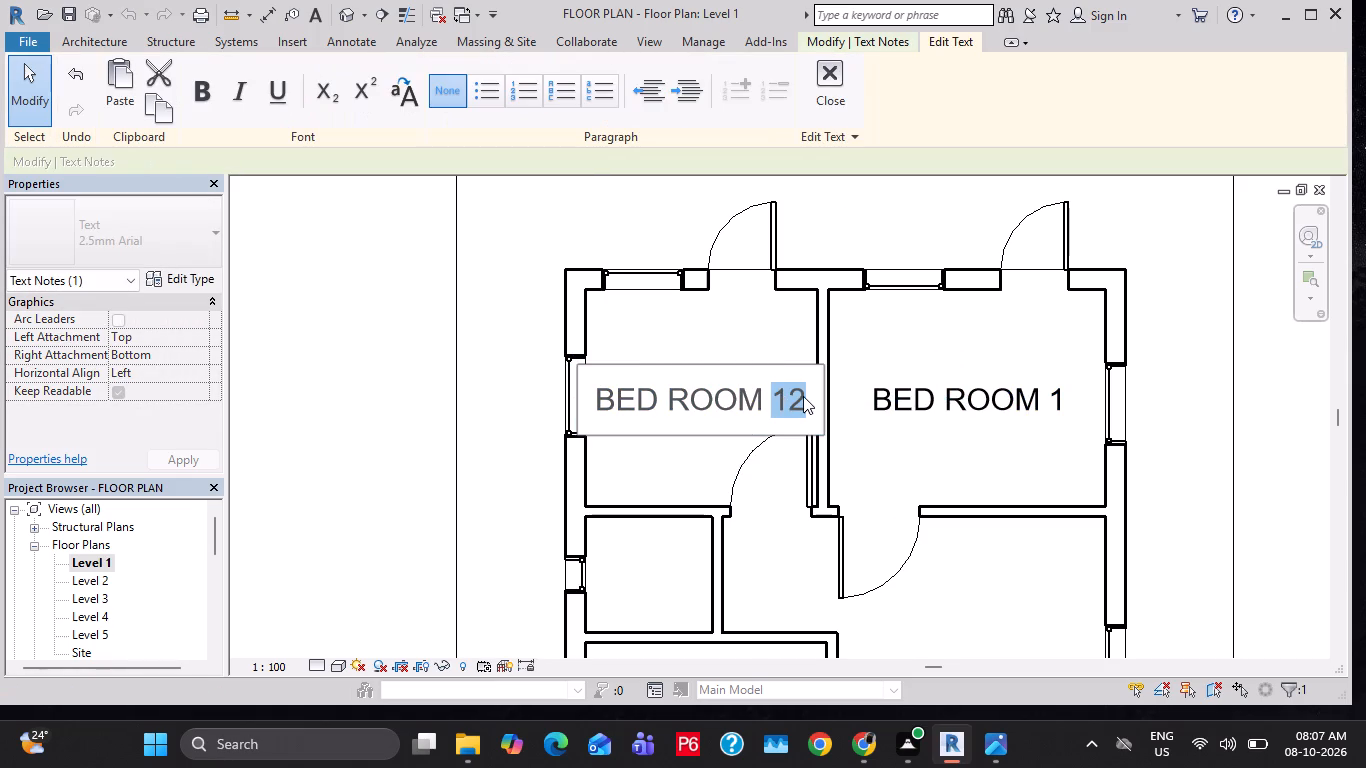
{"action": "key", "text": "2"}
{"action": "left_click", "coordinate": [824, 512]}
{"action": "left_click", "coordinate": [765, 566]}
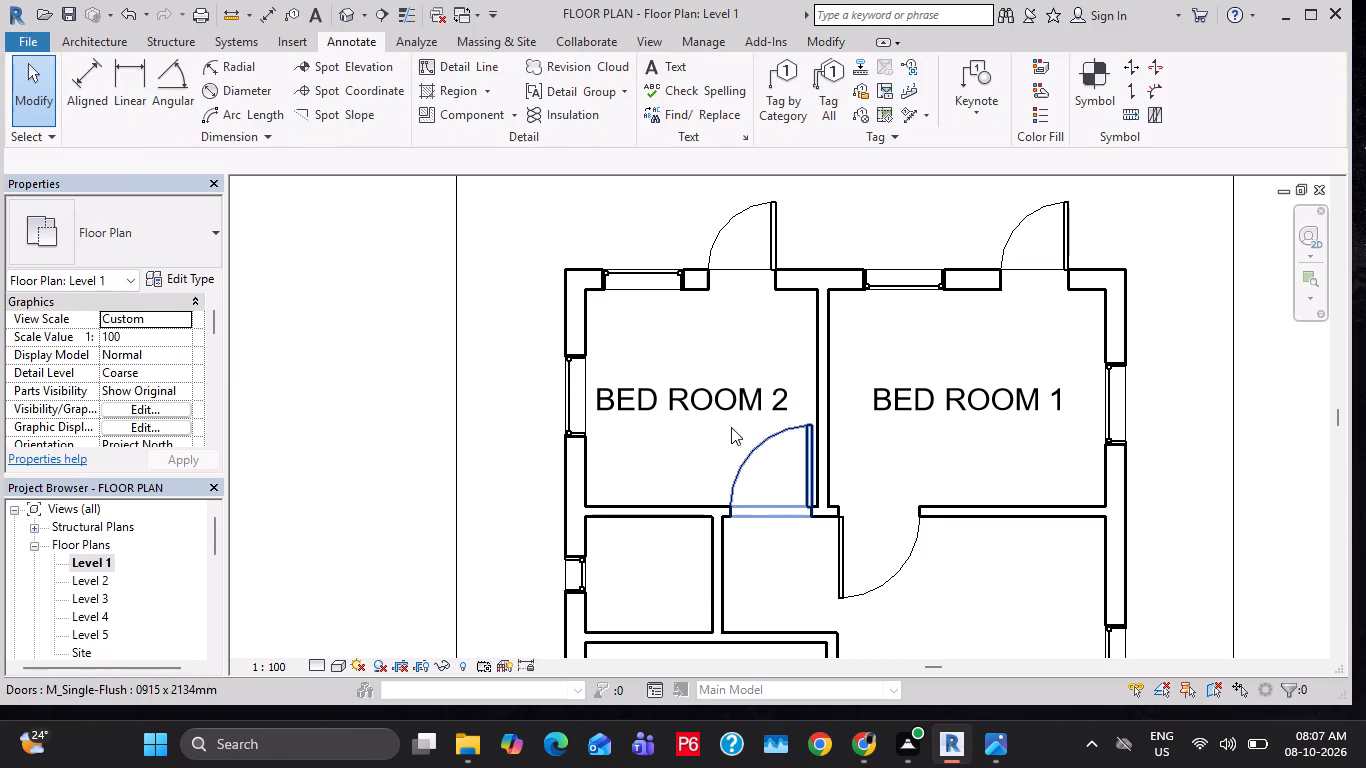
Copy the BED ROOM 1 text note south into the large southeast room, placing it between the walls.
{"action": "middle_click_drag", "start_coordinate": [897, 499], "coordinate": [875, 410]}
{"action": "scroll", "coordinate": [875, 400], "scroll_direction": "down", "scroll_amount": 2}
{"action": "middle_click_drag", "start_coordinate": [885, 394], "coordinate": [863, 315]}
{"action": "left_click", "coordinate": [914, 231]}
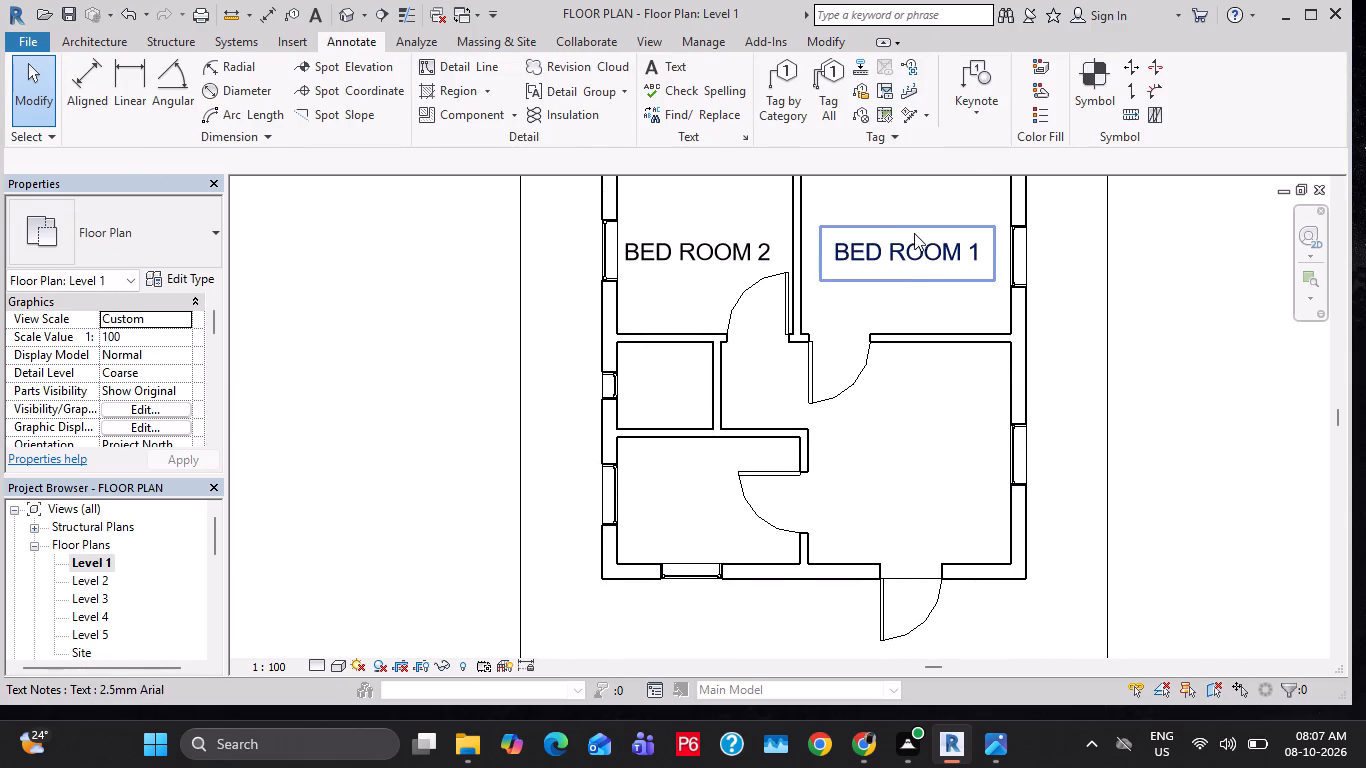
{"action": "left_click_drag", "start_coordinate": [926, 282], "coordinate": [940, 498], "text": "ctrl"}
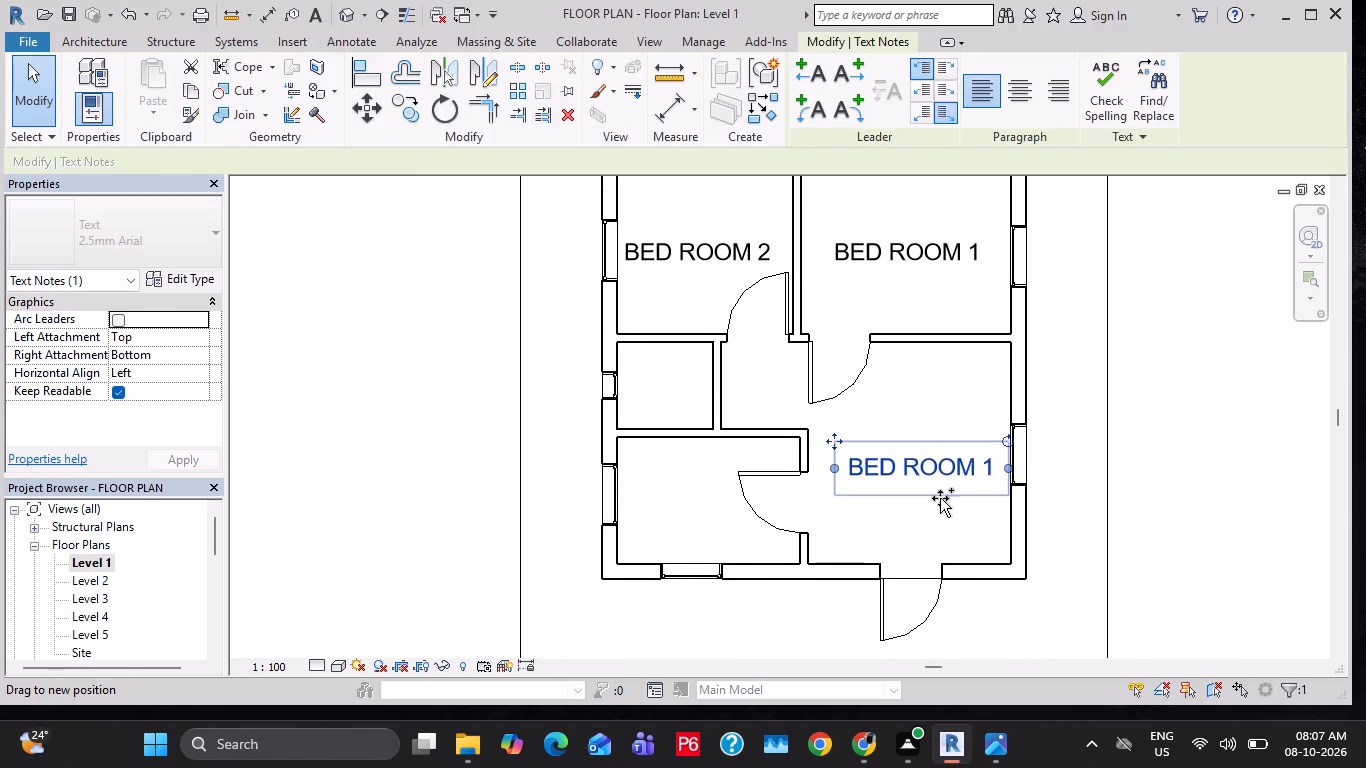
{"action": "left_click_drag", "start_coordinate": [940, 498], "coordinate": [930, 511], "text": "ctrl"}
Replace the copied text note's wording in the southeast room with LIVING.
{"action": "double_click", "coordinate": [933, 492]}
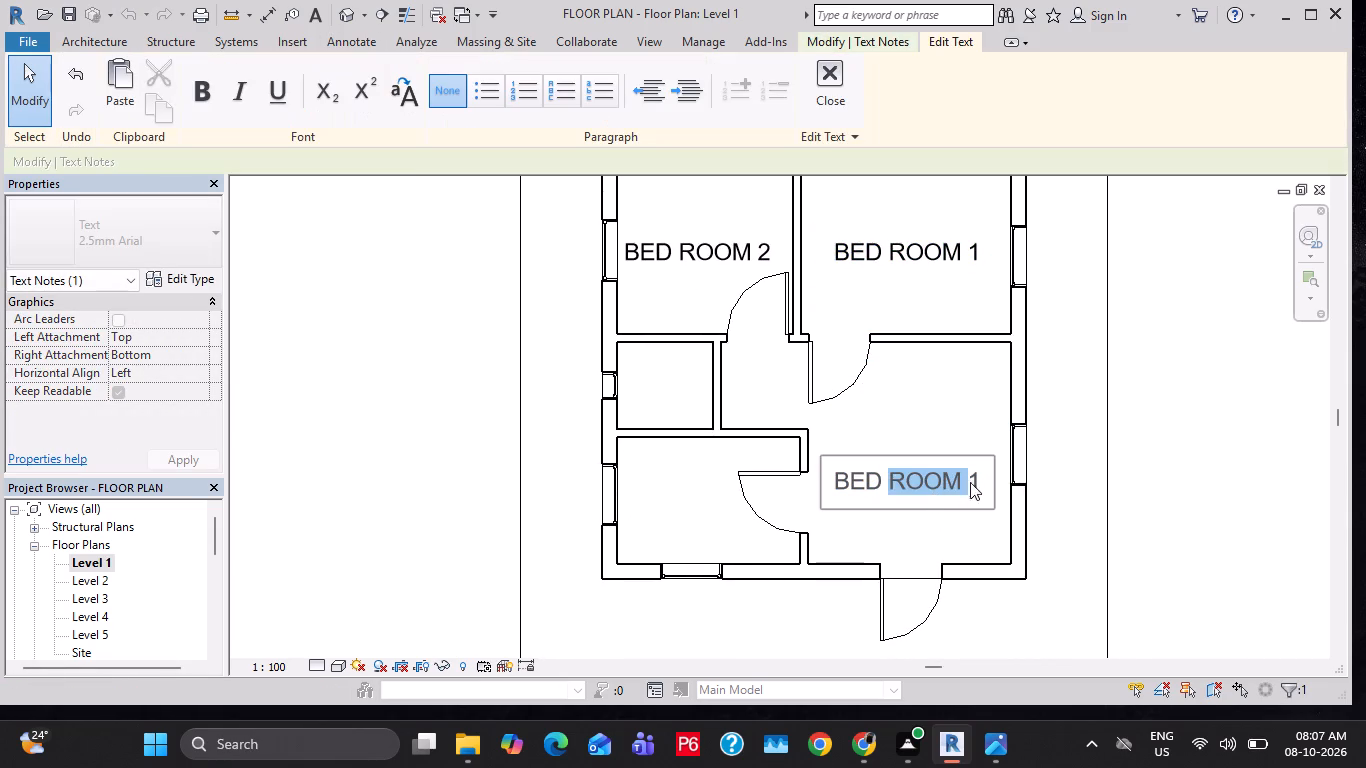
{"action": "left_click_drag", "start_coordinate": [979, 479], "coordinate": [836, 486]}
{"action": "key", "text": "l"}
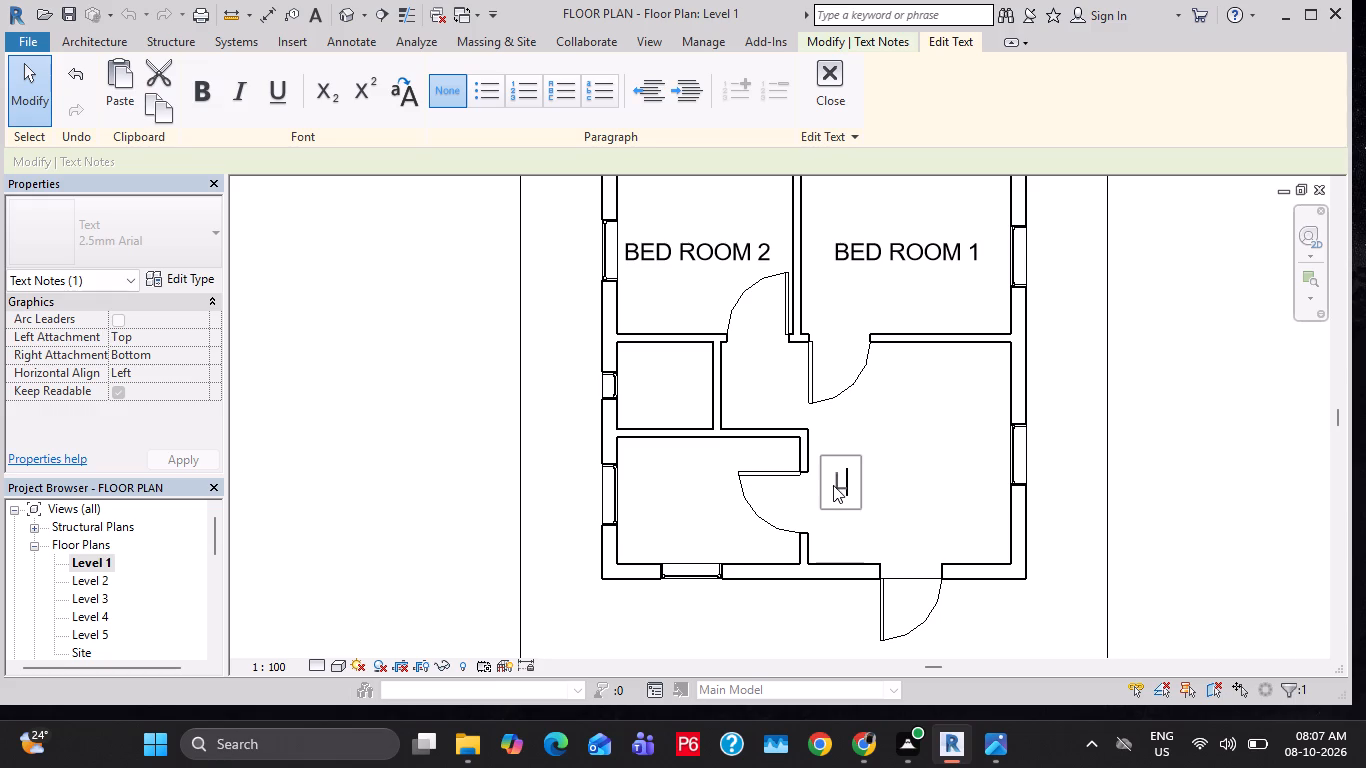
{"action": "key", "text": "i"}
{"action": "key", "text": "v"}
{"action": "type", "text": "IN"}
{"action": "key", "text": "g"}
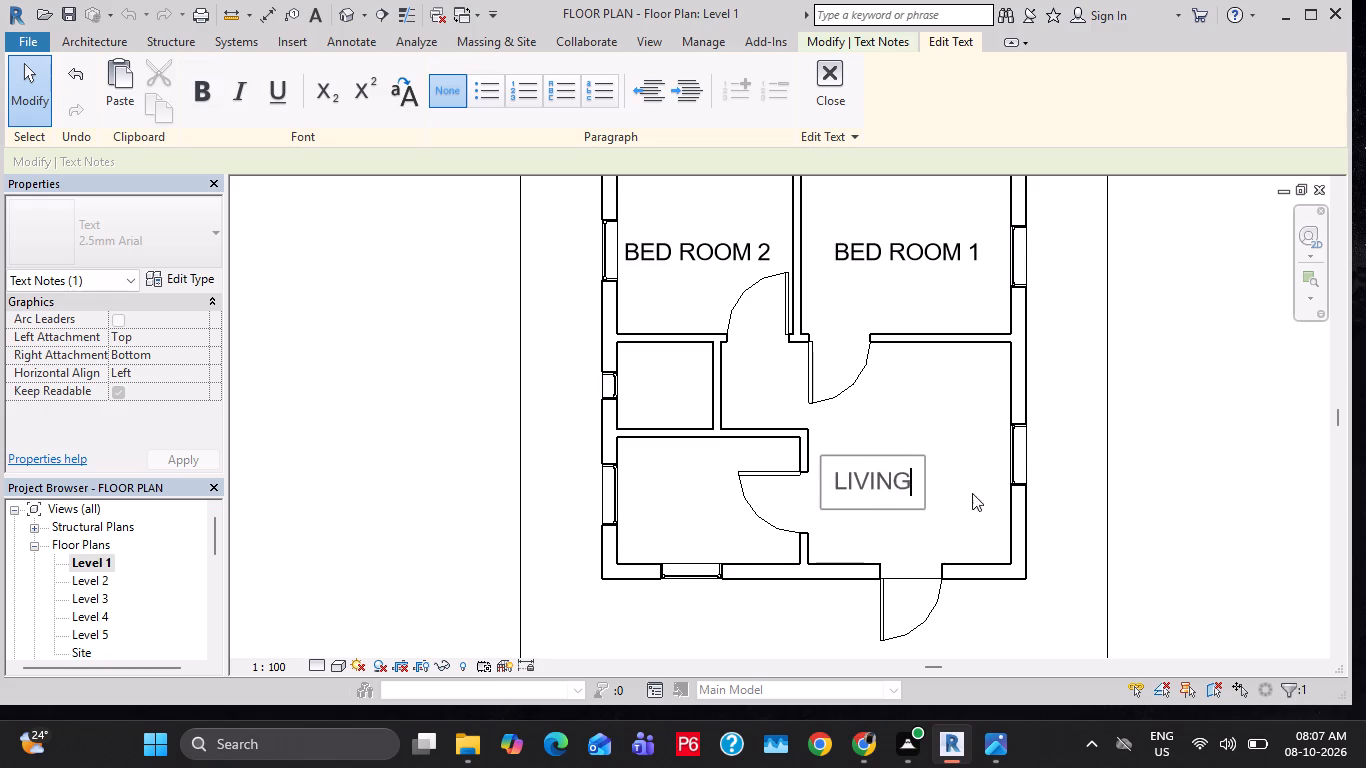
{"action": "left_click", "coordinate": [962, 436]}
{"action": "left_click_drag", "start_coordinate": [889, 509], "coordinate": [909, 508]}
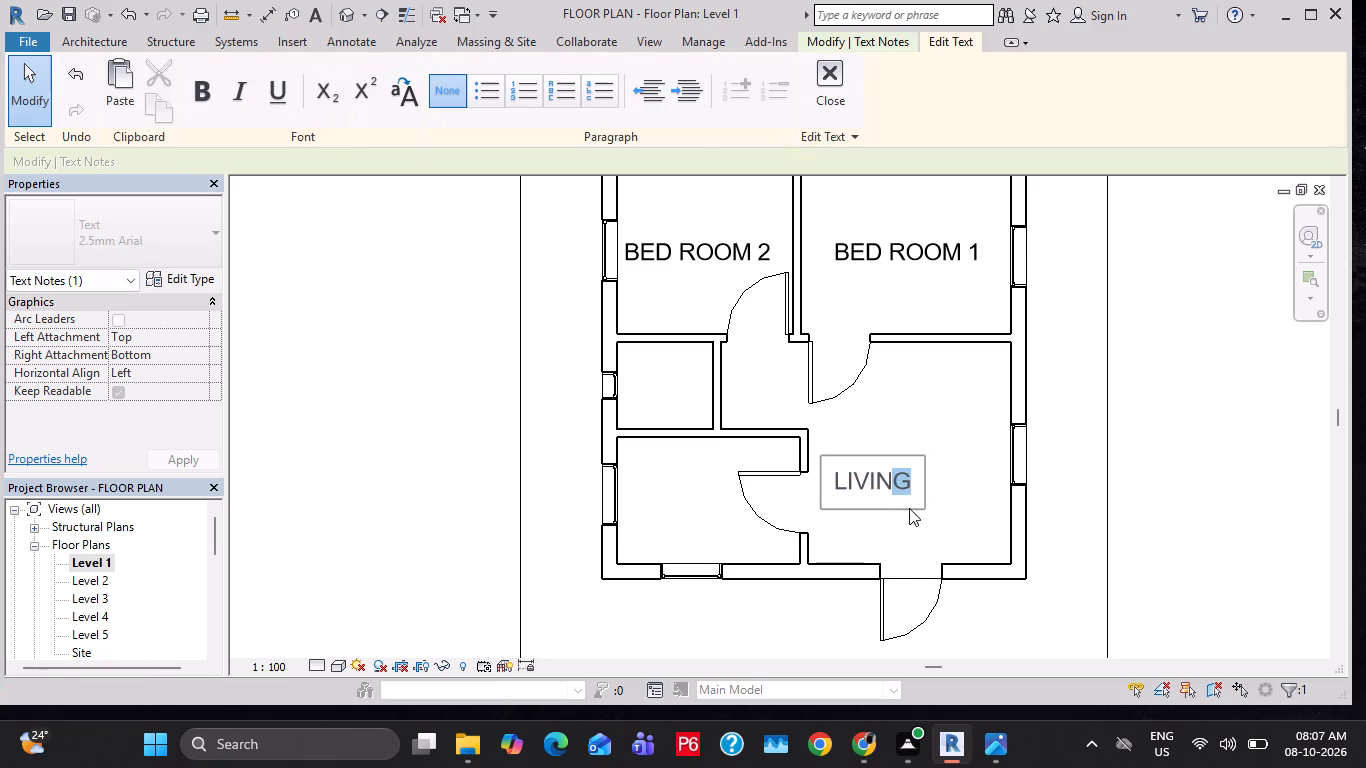
{"action": "left_click_drag", "start_coordinate": [909, 508], "coordinate": [930, 508]}
{"action": "left_click", "coordinate": [932, 514]}
{"action": "left_click", "coordinate": [953, 529]}
{"action": "key", "text": "Escape"}
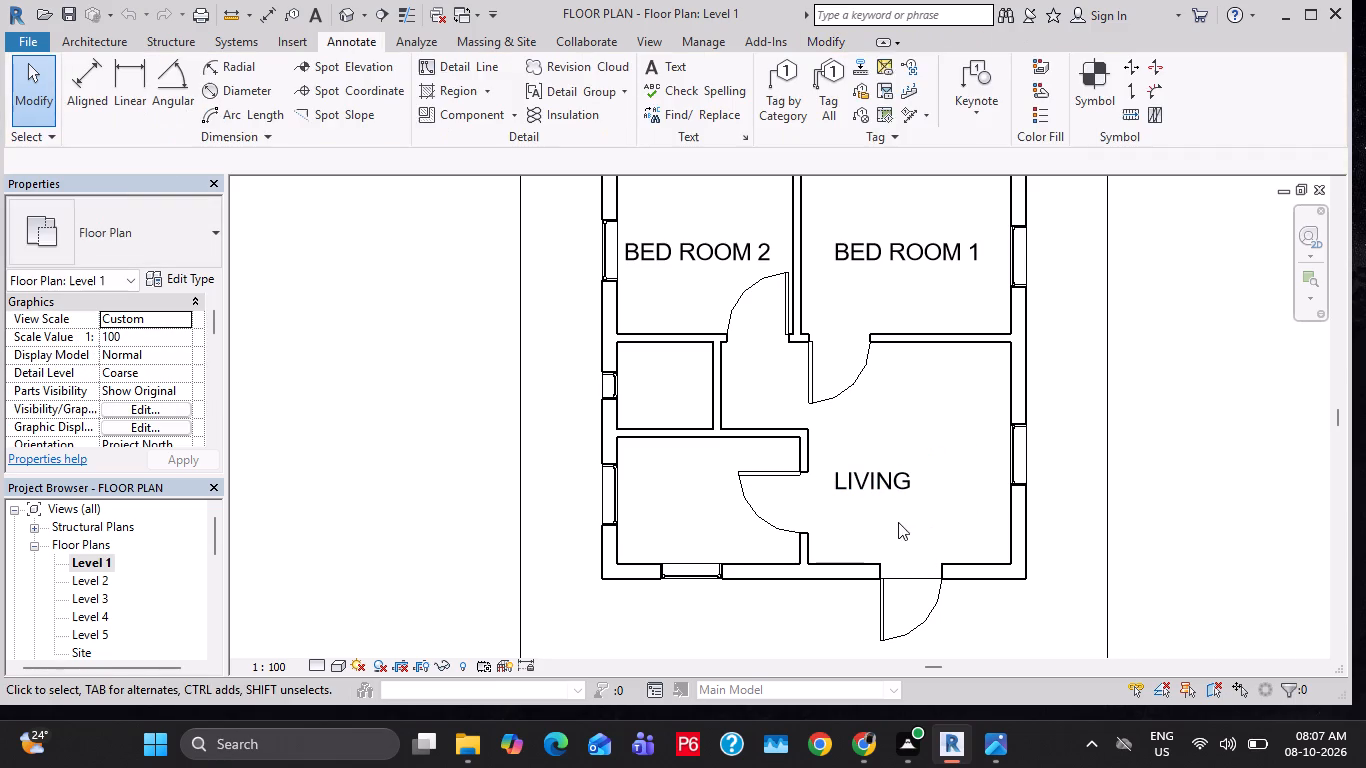
Move the LIVING text note eastward to centre it in the southeast room.
{"action": "left_click_drag", "start_coordinate": [873, 505], "coordinate": [926, 512]}
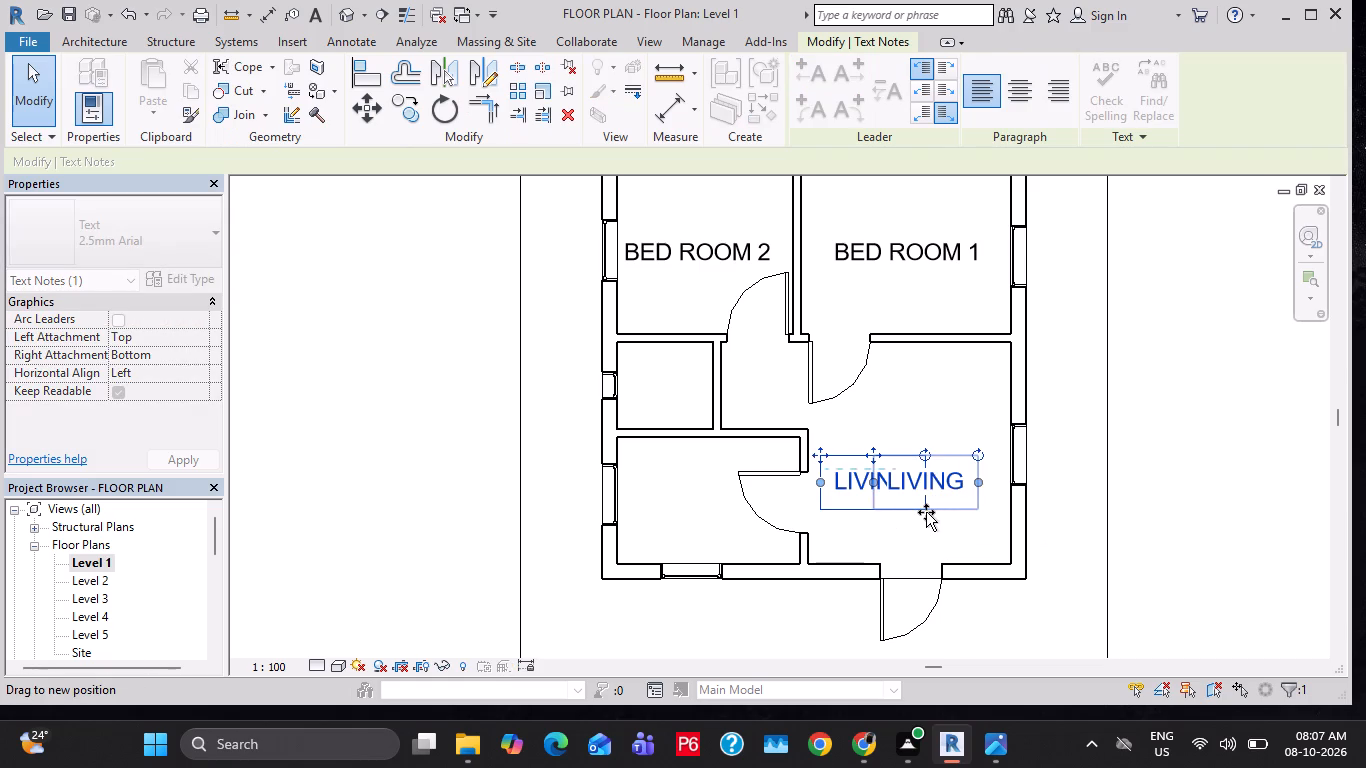
{"action": "left_click_drag", "start_coordinate": [926, 512], "coordinate": [920, 511]}
Label the southwest room KITCHEN by copying the LIVING text note there and replacing its wording.
{"action": "left_click_drag", "start_coordinate": [921, 507], "coordinate": [691, 525], "text": "ctrl"}
{"action": "double_click", "coordinate": [693, 502]}
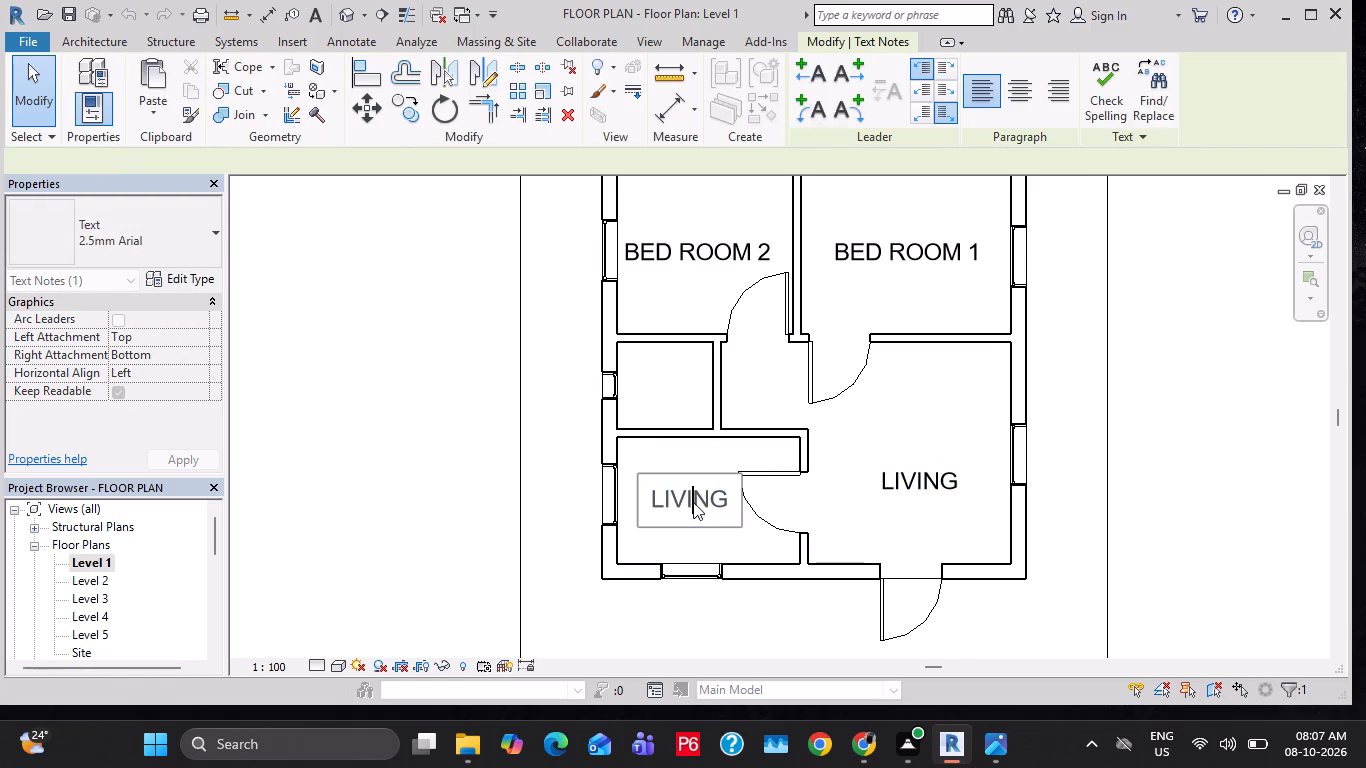
{"action": "type", "text": "KI"}
{"action": "type", "text": "TCHEN"}
{"action": "left_click", "coordinate": [860, 500]}
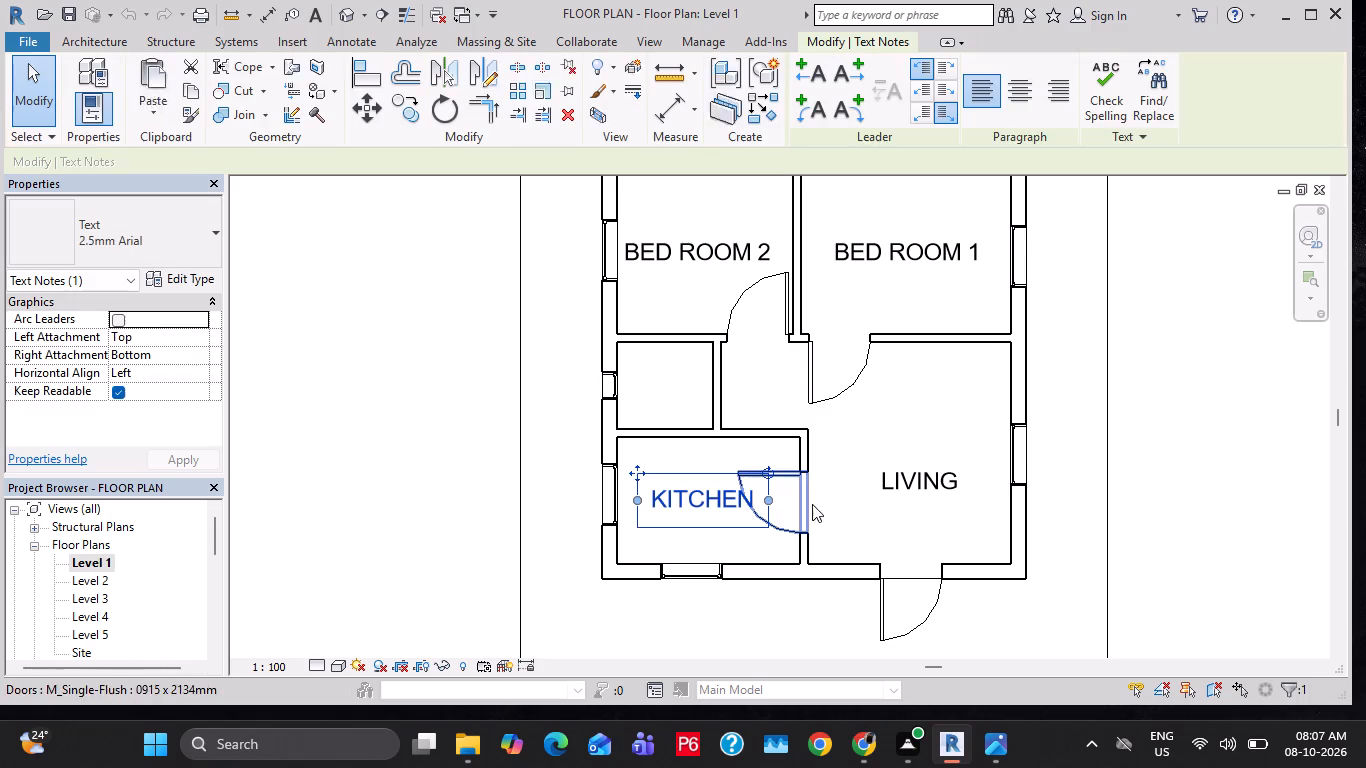
Label the small room north of the kitchen TOILET by copying the KITCHEN text note there and replacing its wording.
{"action": "left_click", "coordinate": [682, 546]}
{"action": "left_click", "coordinate": [681, 516]}
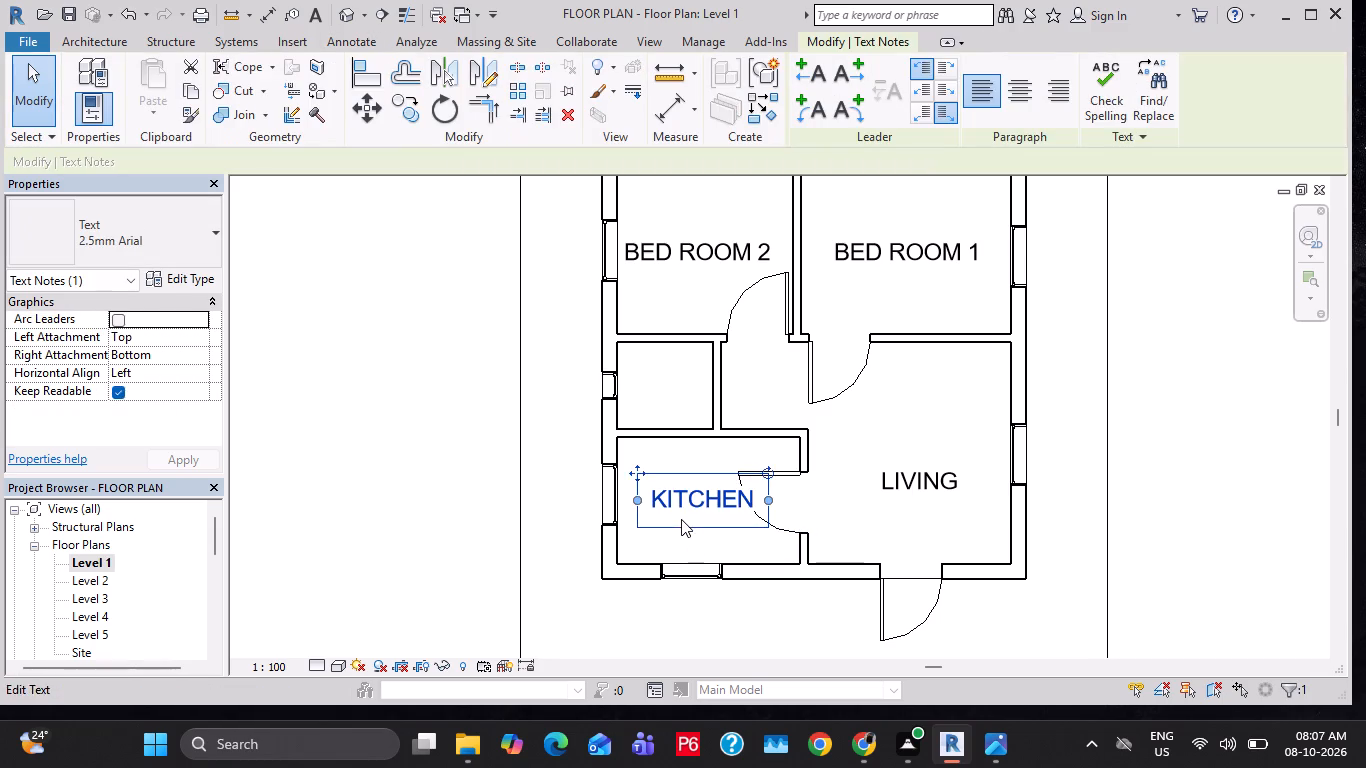
{"action": "left_click_drag", "start_coordinate": [681, 519], "coordinate": [673, 459]}
{"action": "left_click", "coordinate": [803, 488]}
{"action": "left_click_drag", "start_coordinate": [682, 526], "coordinate": [653, 409], "text": "ctrl"}
{"action": "double_click", "coordinate": [659, 386]}
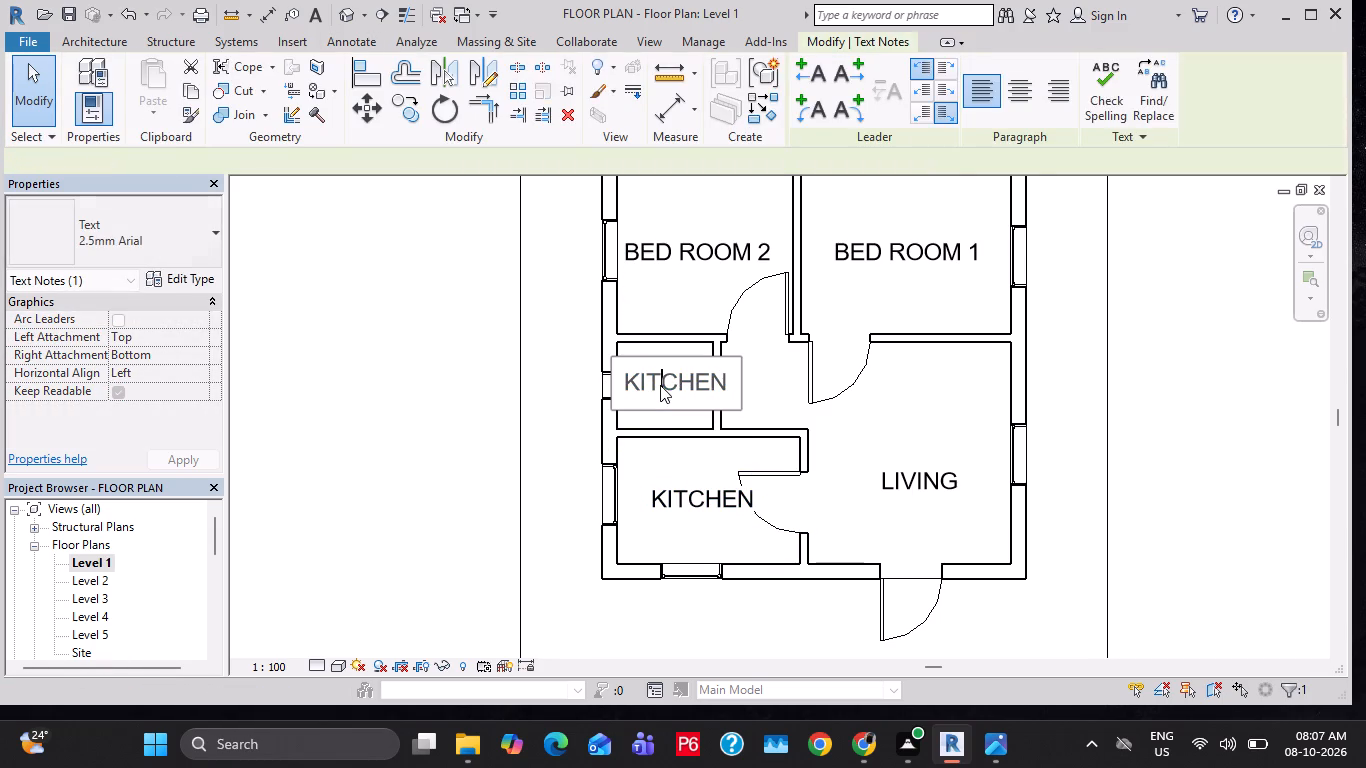
{"action": "type", "text": "TOILE"}
{"action": "key", "text": "t"}
{"action": "key", "text": "Return"}
{"action": "left_click", "coordinate": [787, 439]}
{"action": "left_click", "coordinate": [773, 379]}
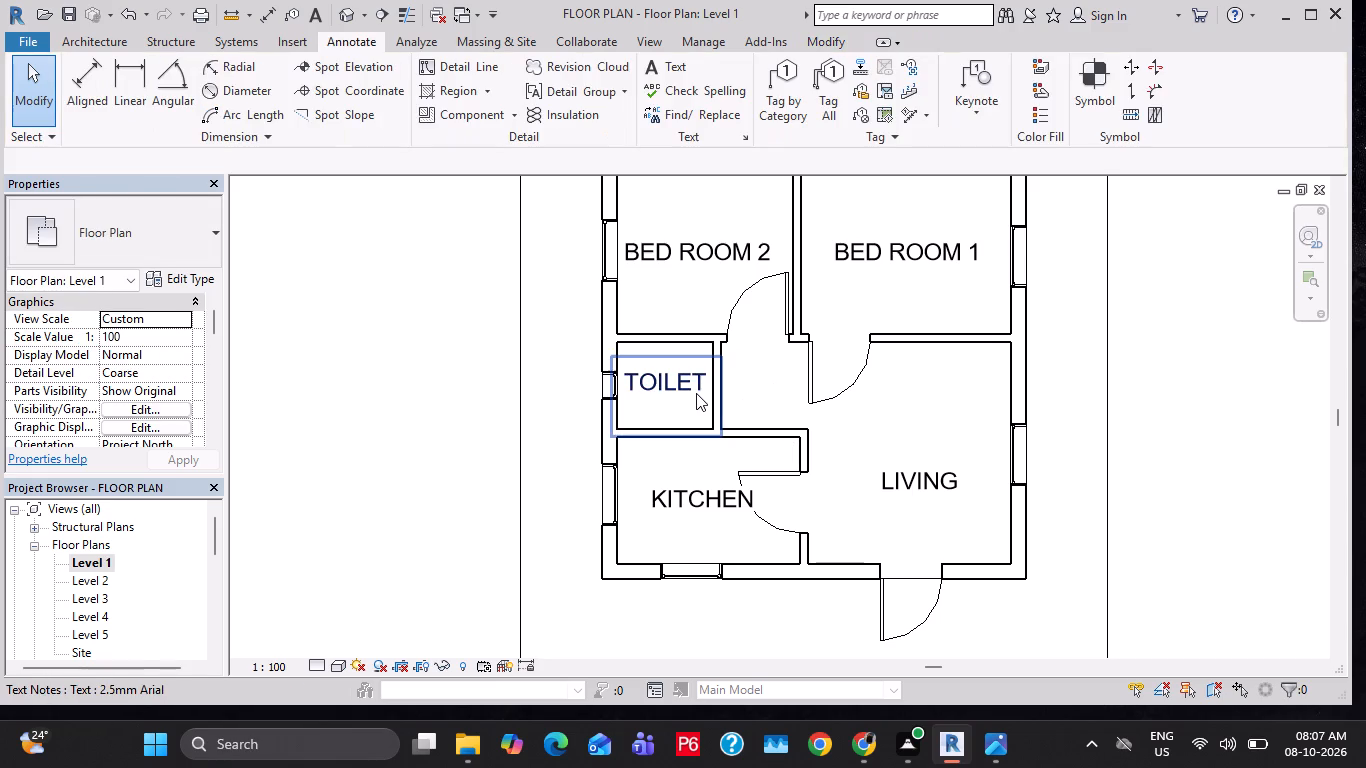
Save the FLOOR PLAN project with all its room labels in place.
{"action": "middle_click_drag", "start_coordinate": [682, 414], "coordinate": [692, 470]}
{"action": "scroll", "coordinate": [887, 469], "scroll_direction": "down", "scroll_amount": 2}
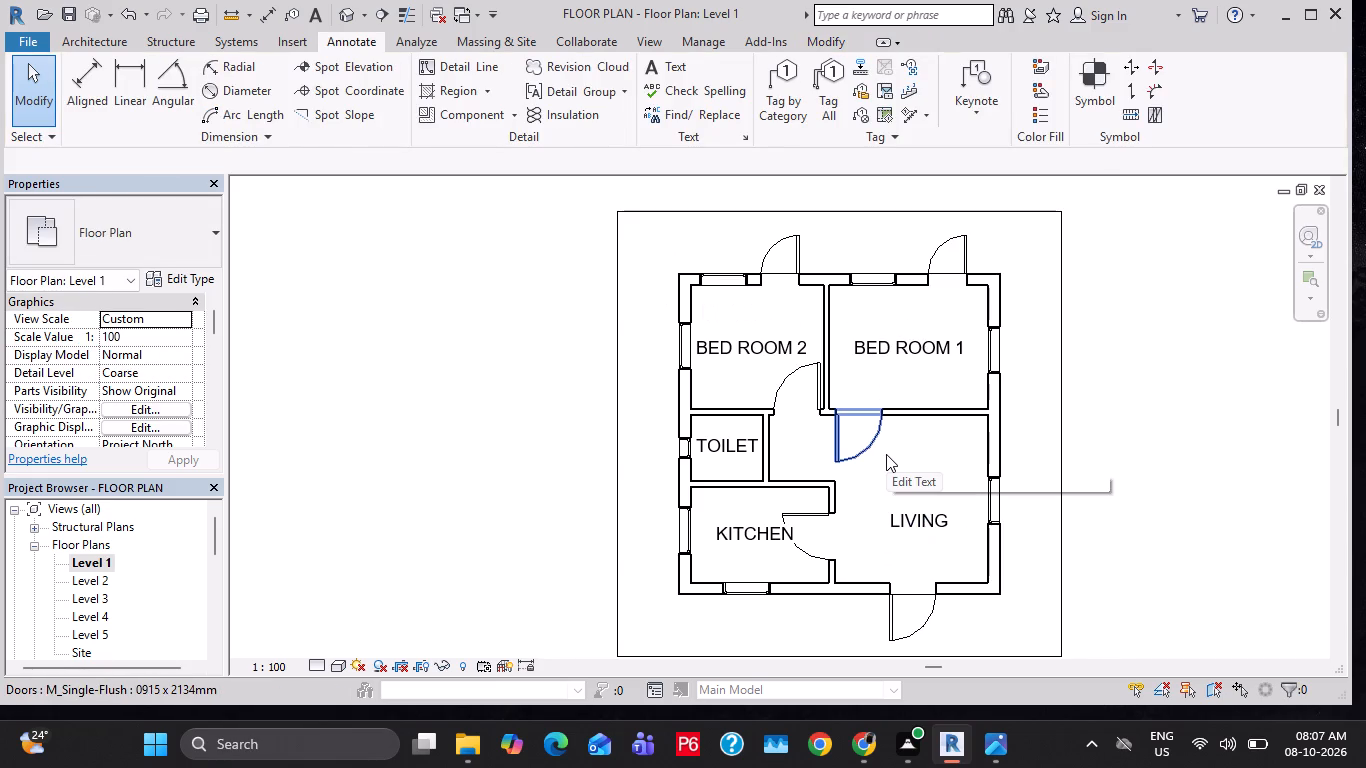
{"action": "left_click", "coordinate": [1213, 414]}
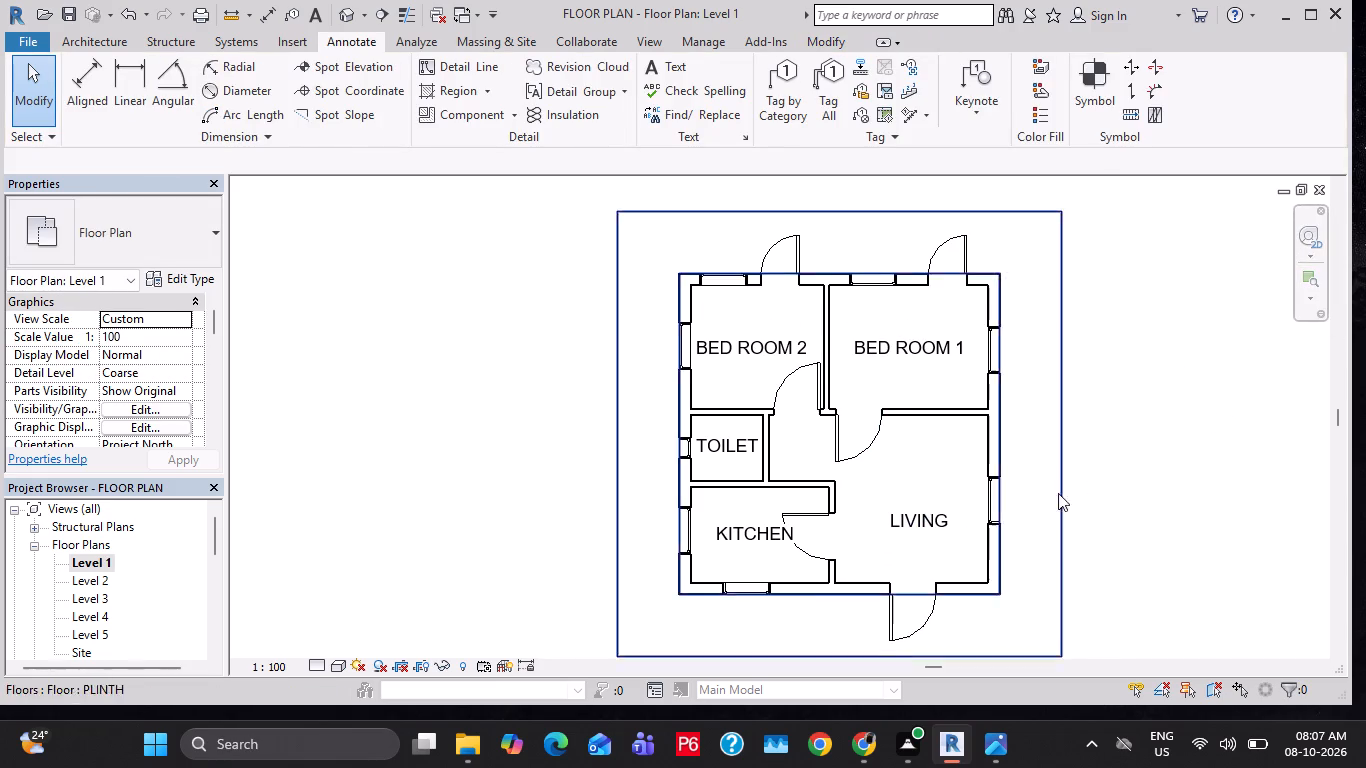
{"action": "middle_click_drag", "start_coordinate": [1037, 492], "coordinate": [1008, 459]}
{"action": "key", "text": "ctrl+s"}
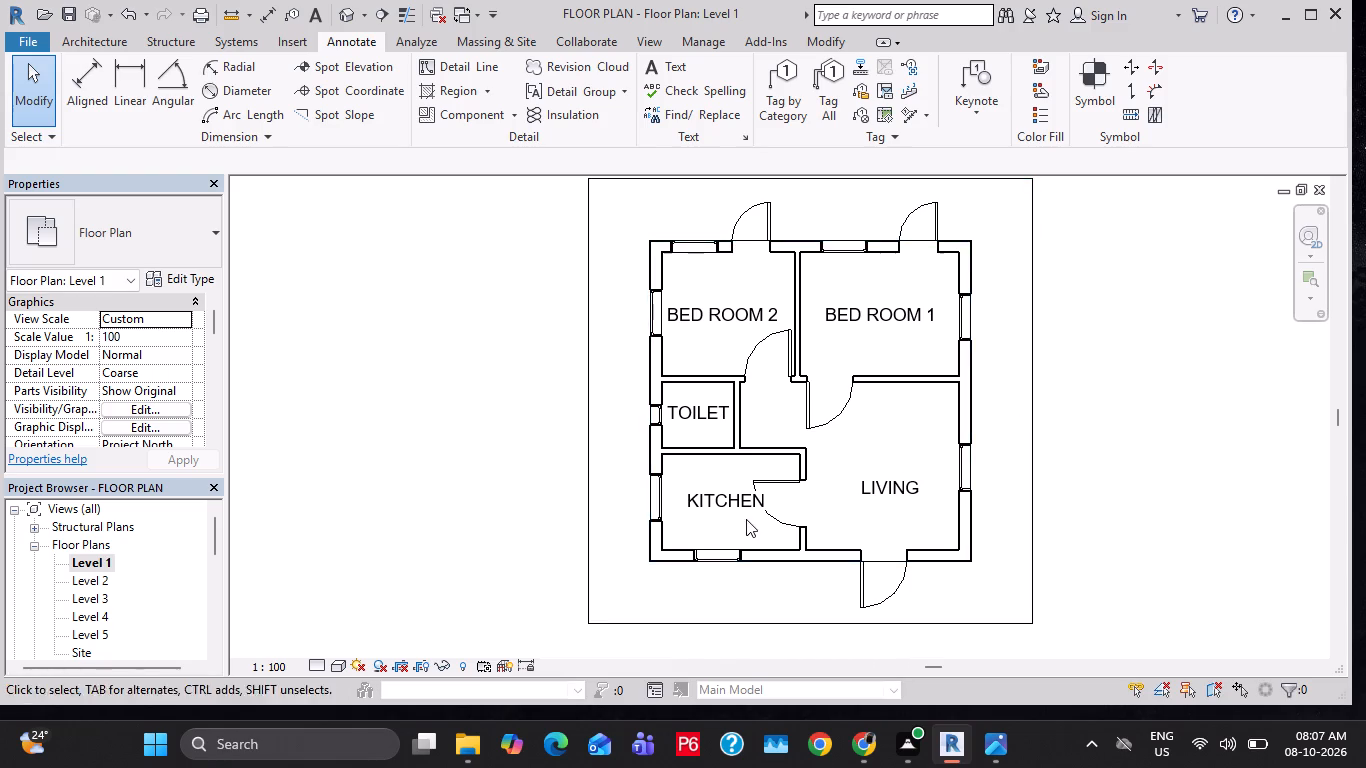
{"action": "middle_click_drag", "start_coordinate": [744, 520], "coordinate": [741, 461]}
{"action": "key", "text": "Escape"}
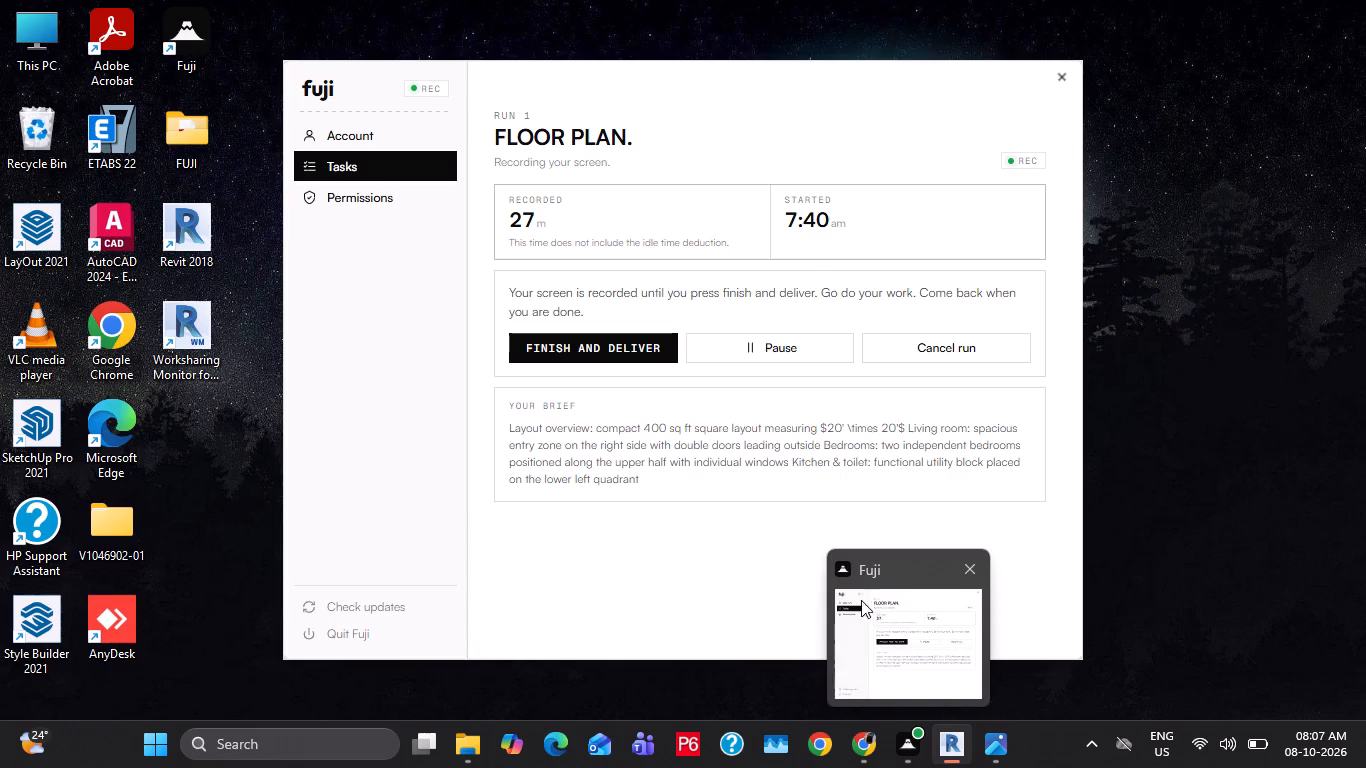
{"action": "key", "text": "Escape"}
{"action": "key", "text": "Escape"}
{"action": "key", "text": "ctrl+s"}
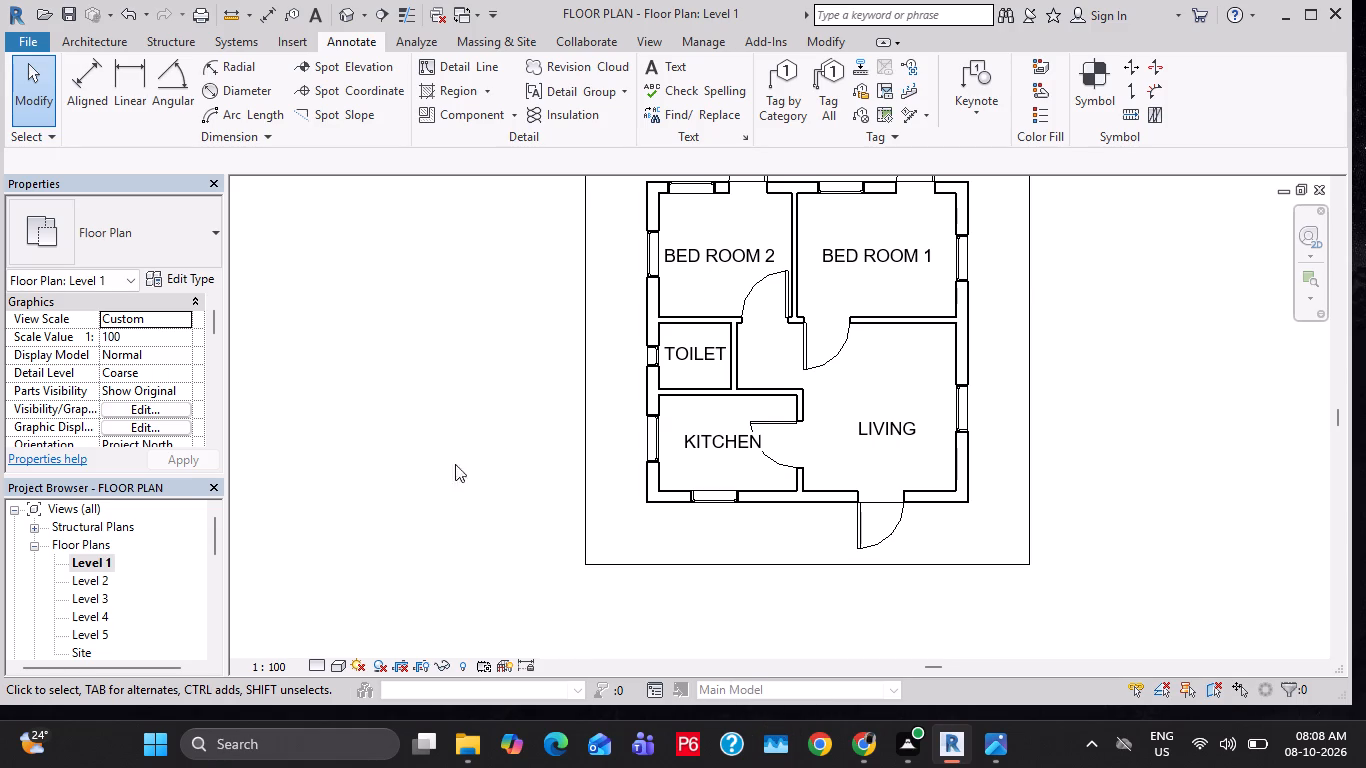
Look over the whole labelled Level 1 plan and examine the house in the default 3D view.
{"action": "scroll", "coordinate": [404, 461], "scroll_direction": "down", "scroll_amount": 1}
{"action": "middle_click_drag", "start_coordinate": [404, 461], "coordinate": [348, 390]}
{"action": "scroll", "coordinate": [404, 411], "scroll_direction": "down", "scroll_amount": 1}
{"action": "middle_click_drag", "start_coordinate": [546, 322], "coordinate": [519, 455]}
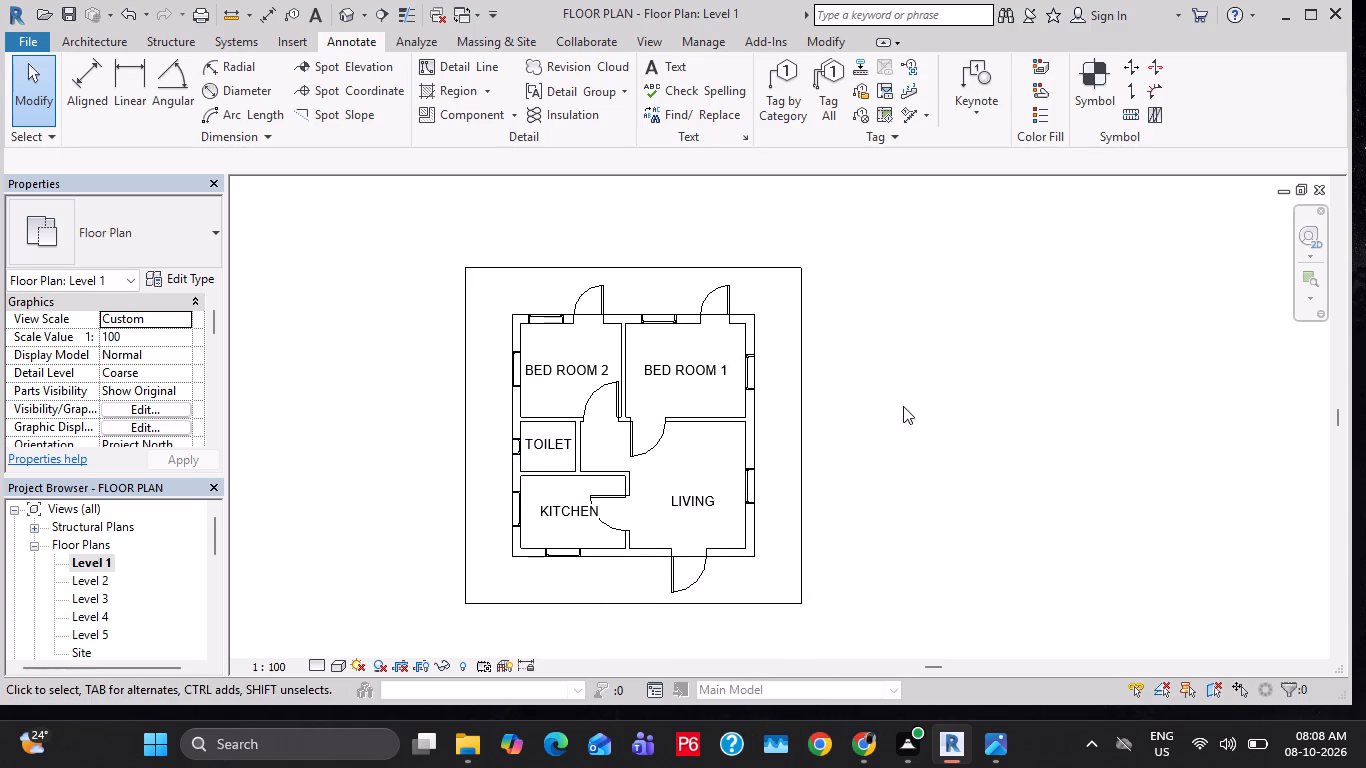
{"action": "left_click", "coordinate": [903, 406]}
{"action": "middle_click_drag", "start_coordinate": [678, 492], "coordinate": [663, 431]}
{"action": "key", "text": "Escape"}
{"action": "key", "text": "Escape"}
{"action": "key", "text": "Escape"}
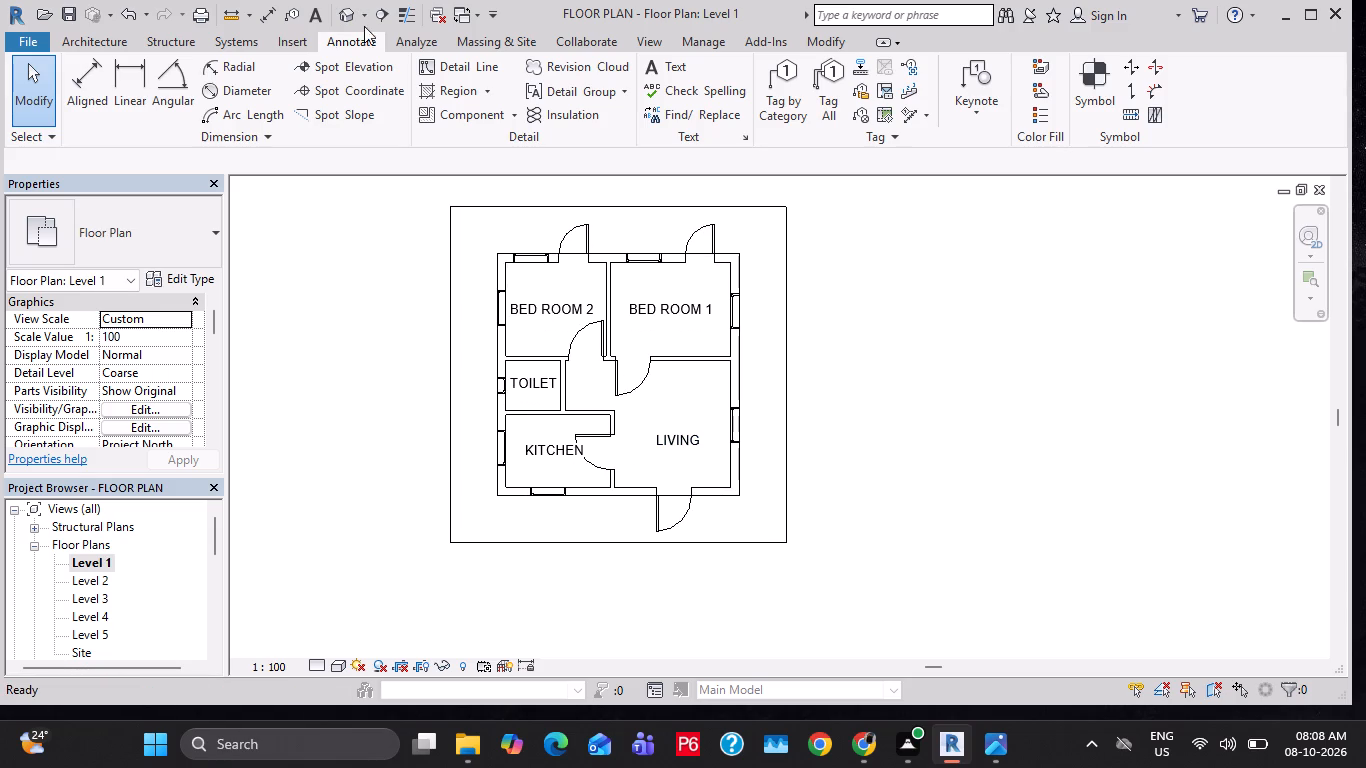
{"action": "left_click", "coordinate": [351, 15]}
{"action": "key", "text": "Escape"}
{"action": "key", "text": "Escape"}
{"action": "key", "text": "Escape"}
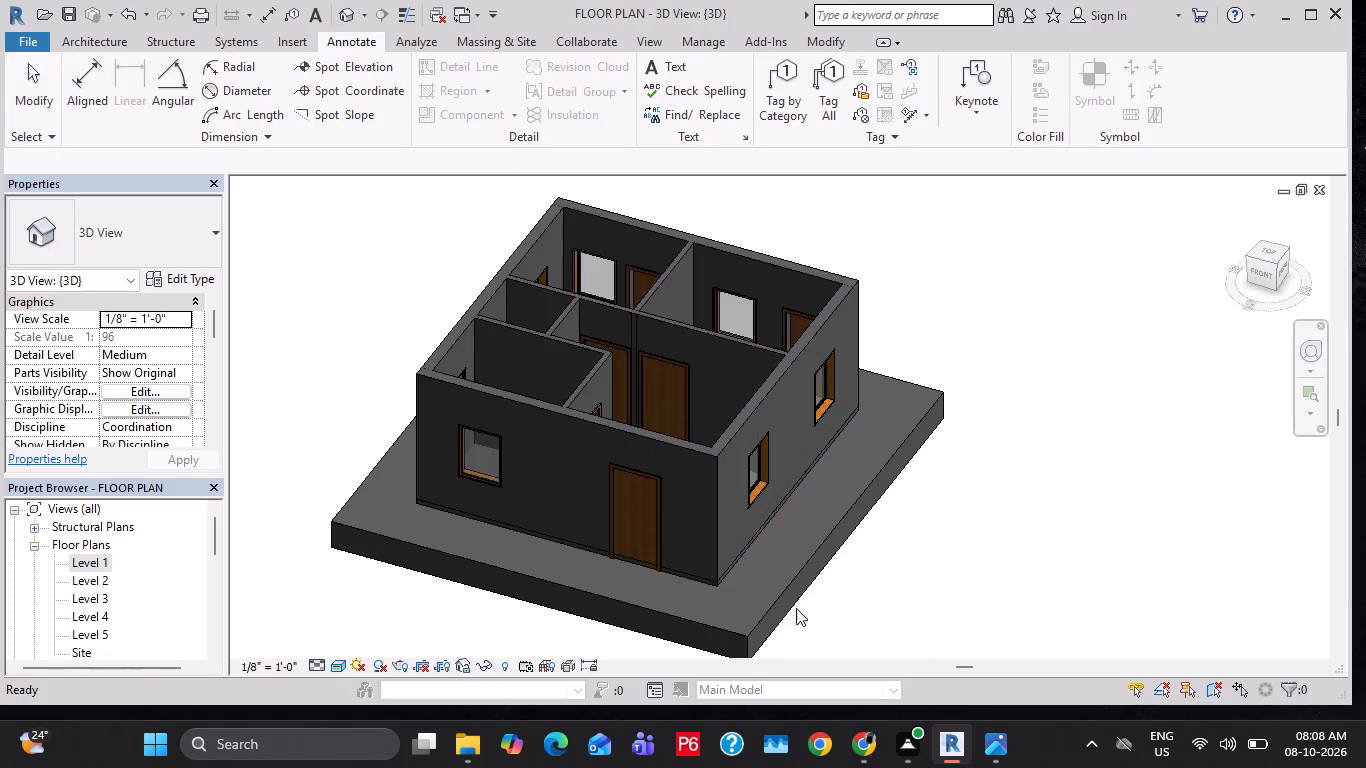
{"action": "key", "text": "Escape"}
{"action": "key", "text": "Escape"}
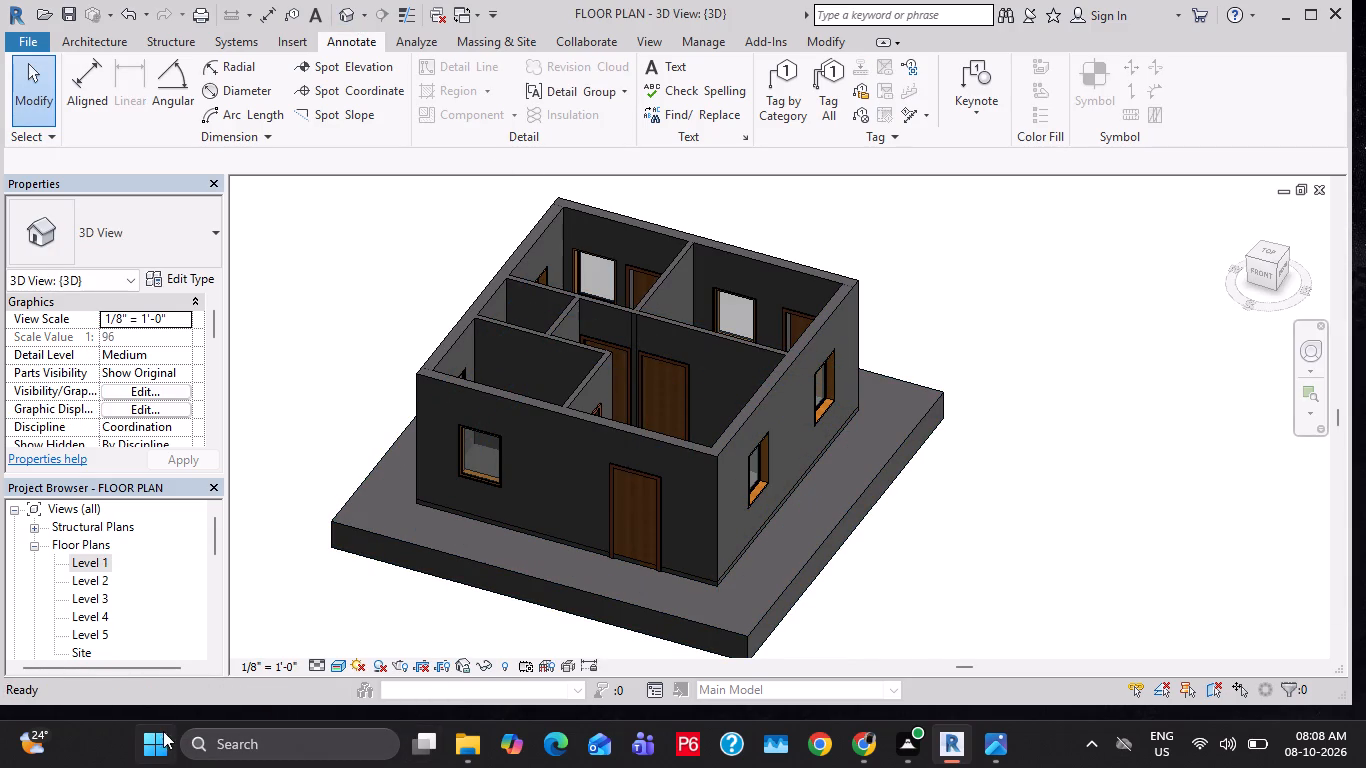
Return to the Level 1 floor plan and start an automatic ceiling with the 600 x 600mm grid compound type.
{"action": "double_click", "coordinate": [82, 561]}
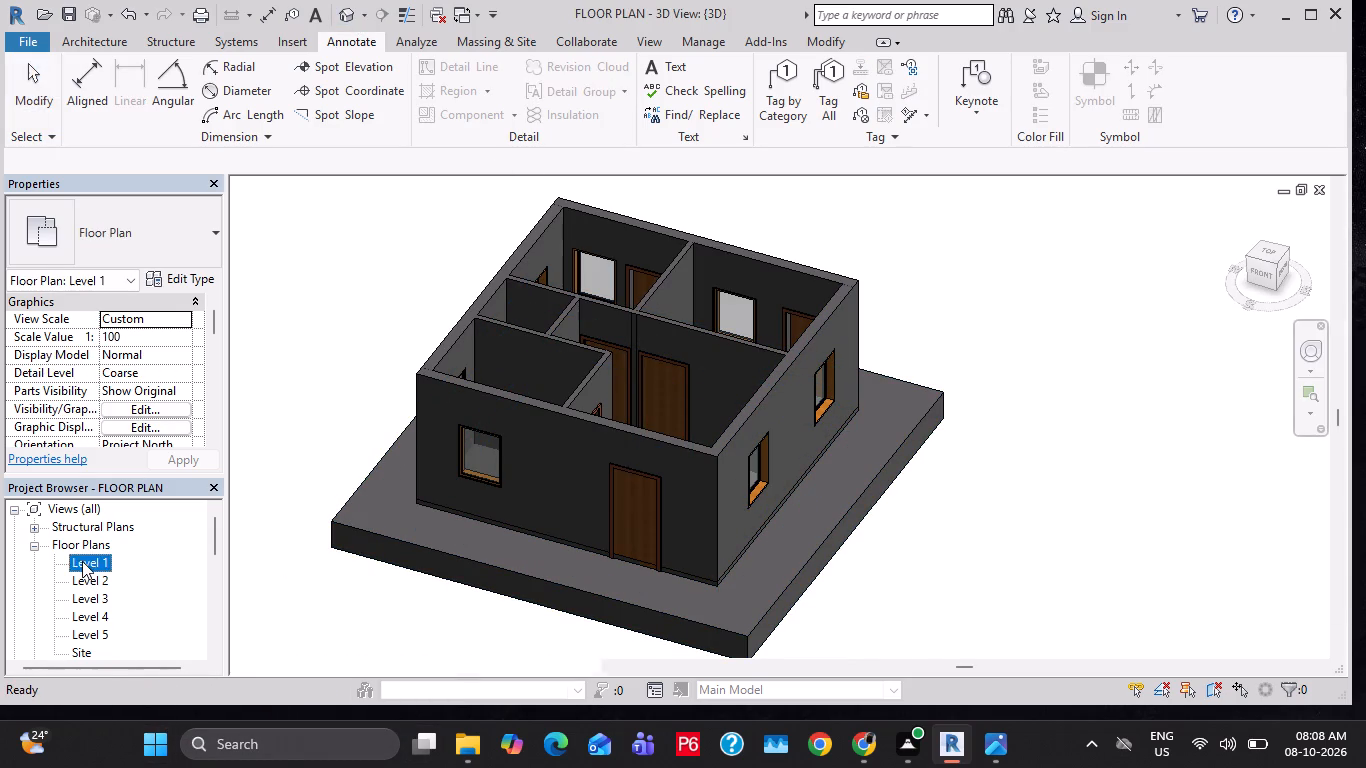
{"action": "middle_click_drag", "start_coordinate": [523, 267], "coordinate": [528, 311]}
{"action": "key", "text": "Escape"}
{"action": "key", "text": "Escape"}
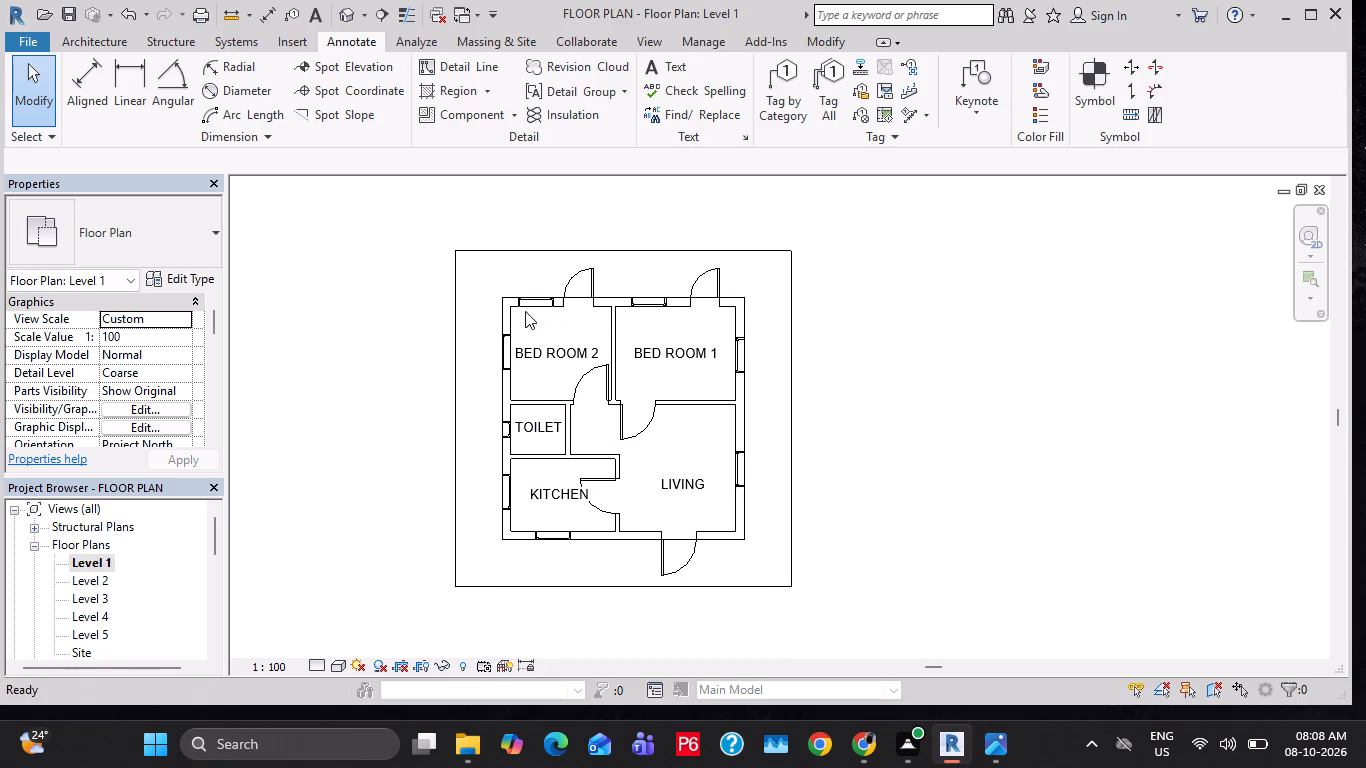
{"action": "key", "text": "Escape"}
{"action": "left_click", "coordinate": [71, 46]}
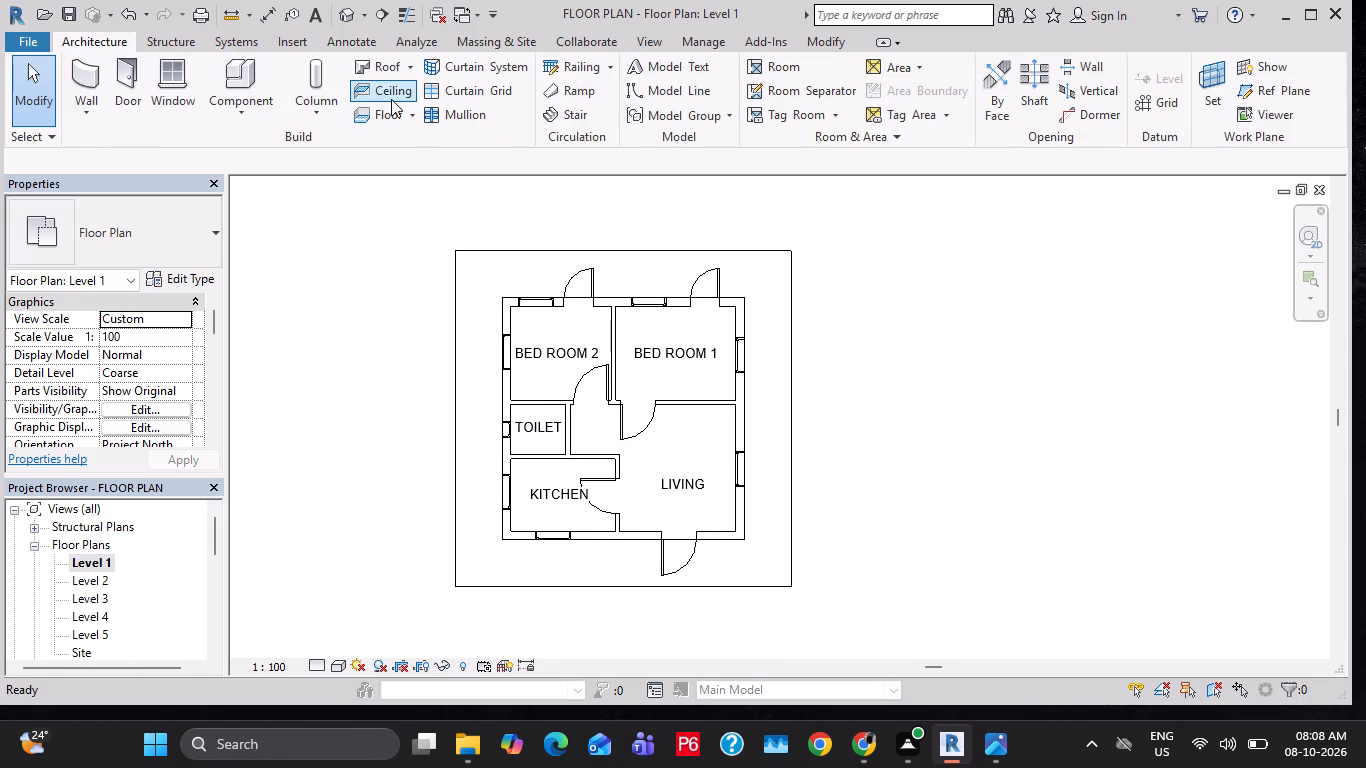
{"action": "left_click", "coordinate": [391, 99]}
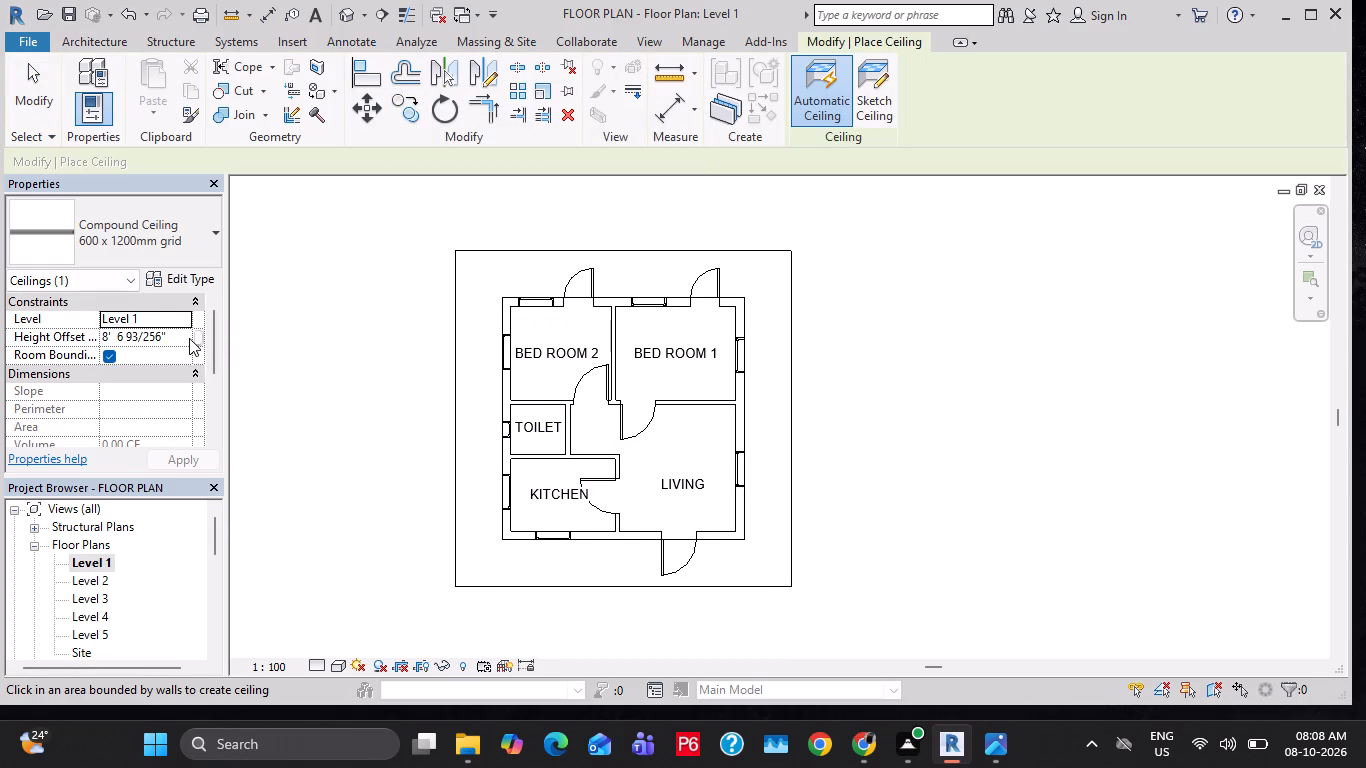
{"action": "left_click", "coordinate": [185, 247]}
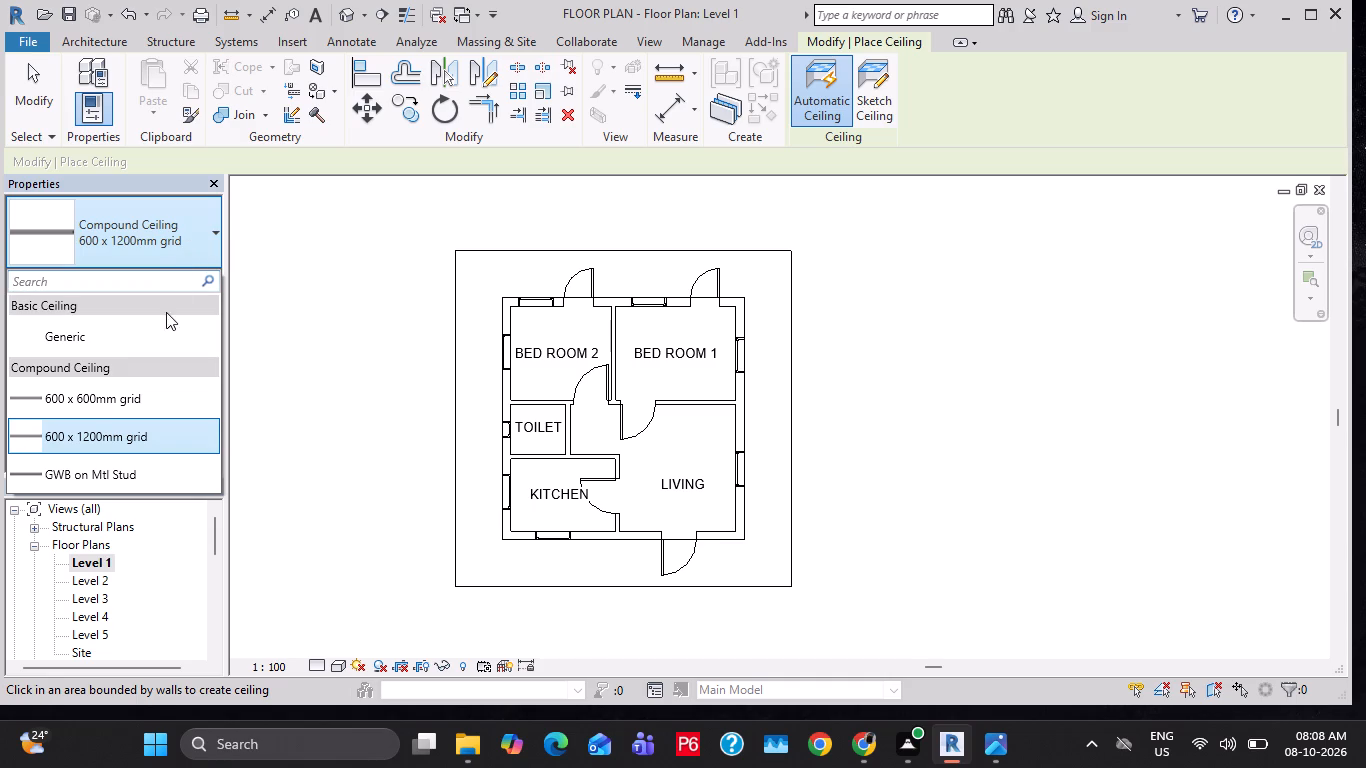
{"action": "left_click", "coordinate": [168, 396]}
In the 600 x 600mm grid ceiling type's layer assembly, set the Structure [1] layer thickness to 4".
{"action": "left_click", "coordinate": [188, 288]}
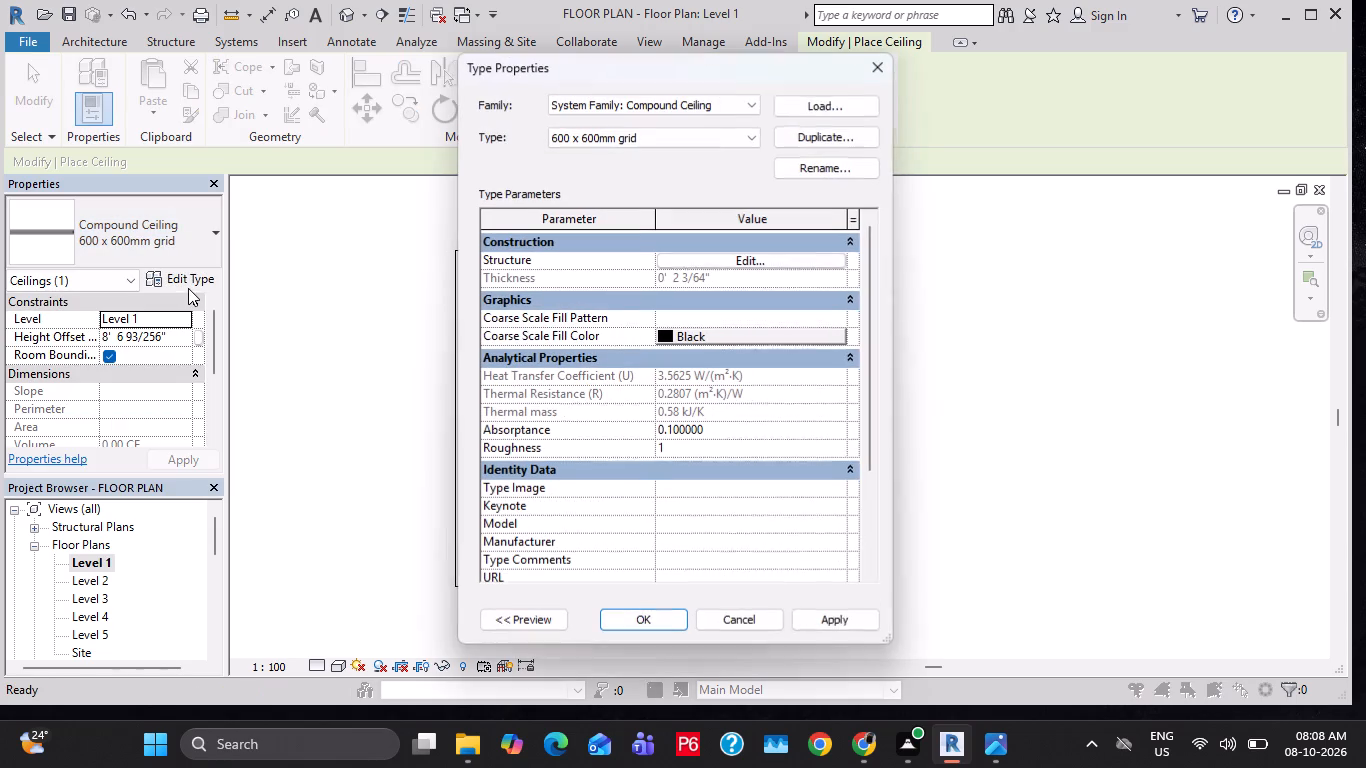
{"action": "left_click", "coordinate": [764, 262]}
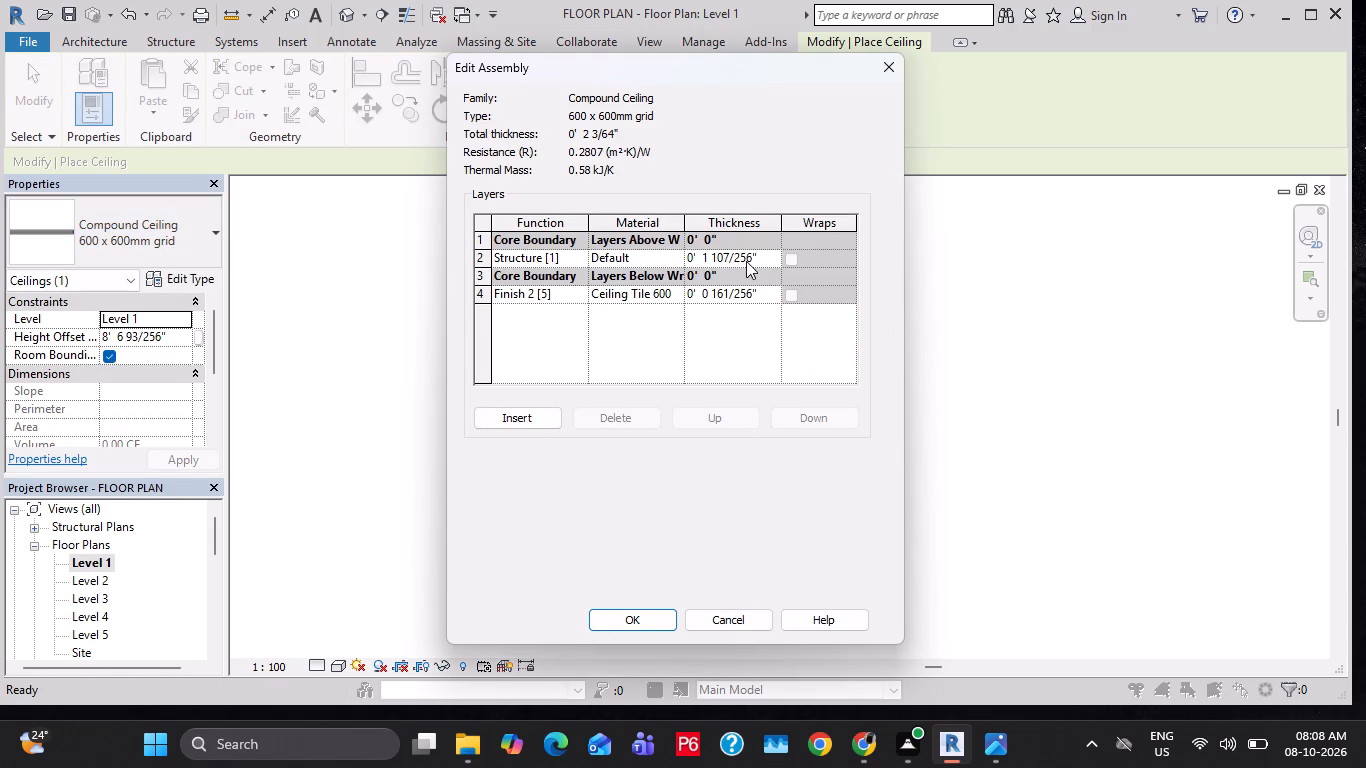
{"action": "double_click", "coordinate": [768, 258]}
{"action": "left_click_drag", "start_coordinate": [768, 258], "coordinate": [656, 263]}
{"action": "type", "text": "4\""}
{"action": "key", "text": "Return"}
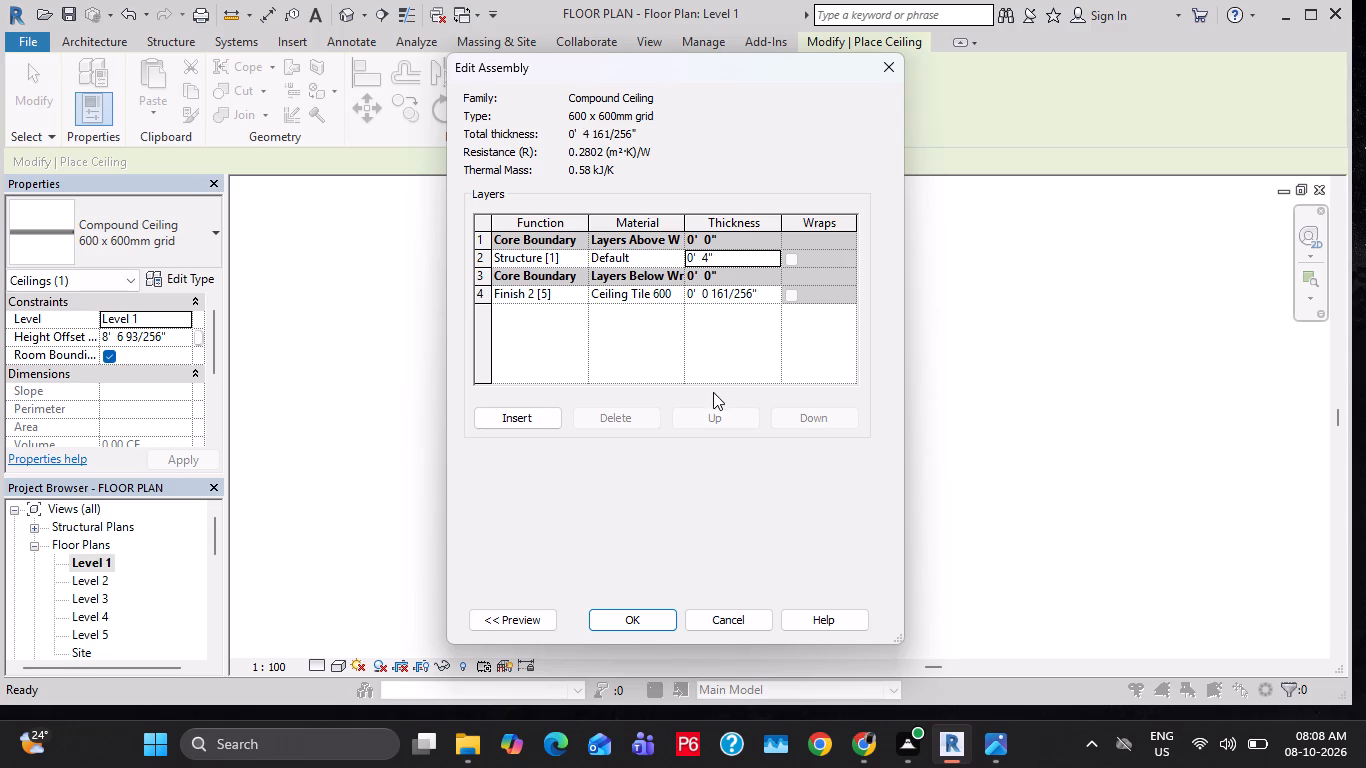
Set the Finish 2 [5] ceiling tile layer's thickness to 4" and accept the type changes.
{"action": "left_click", "coordinate": [519, 425]}
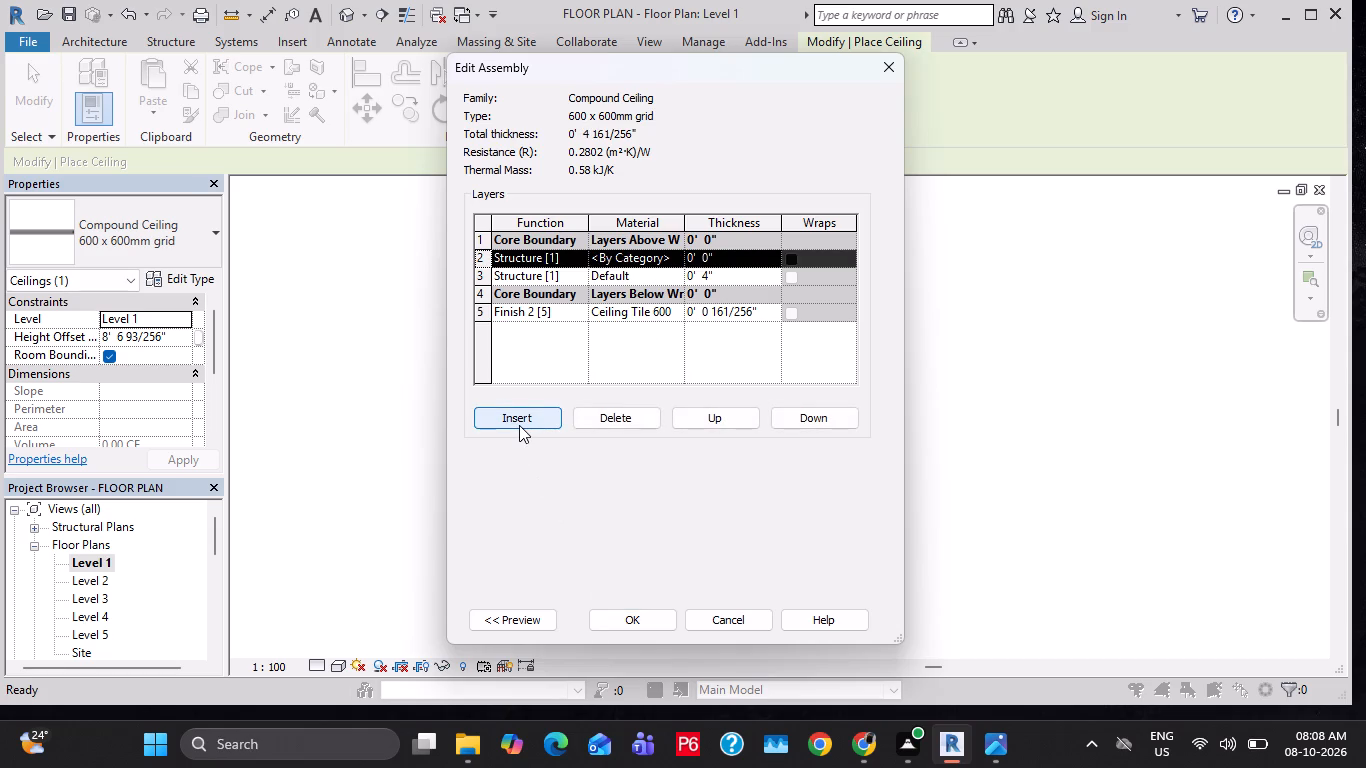
{"action": "left_click", "coordinate": [638, 419]}
{"action": "left_click", "coordinate": [718, 304]}
{"action": "left_click", "coordinate": [719, 298]}
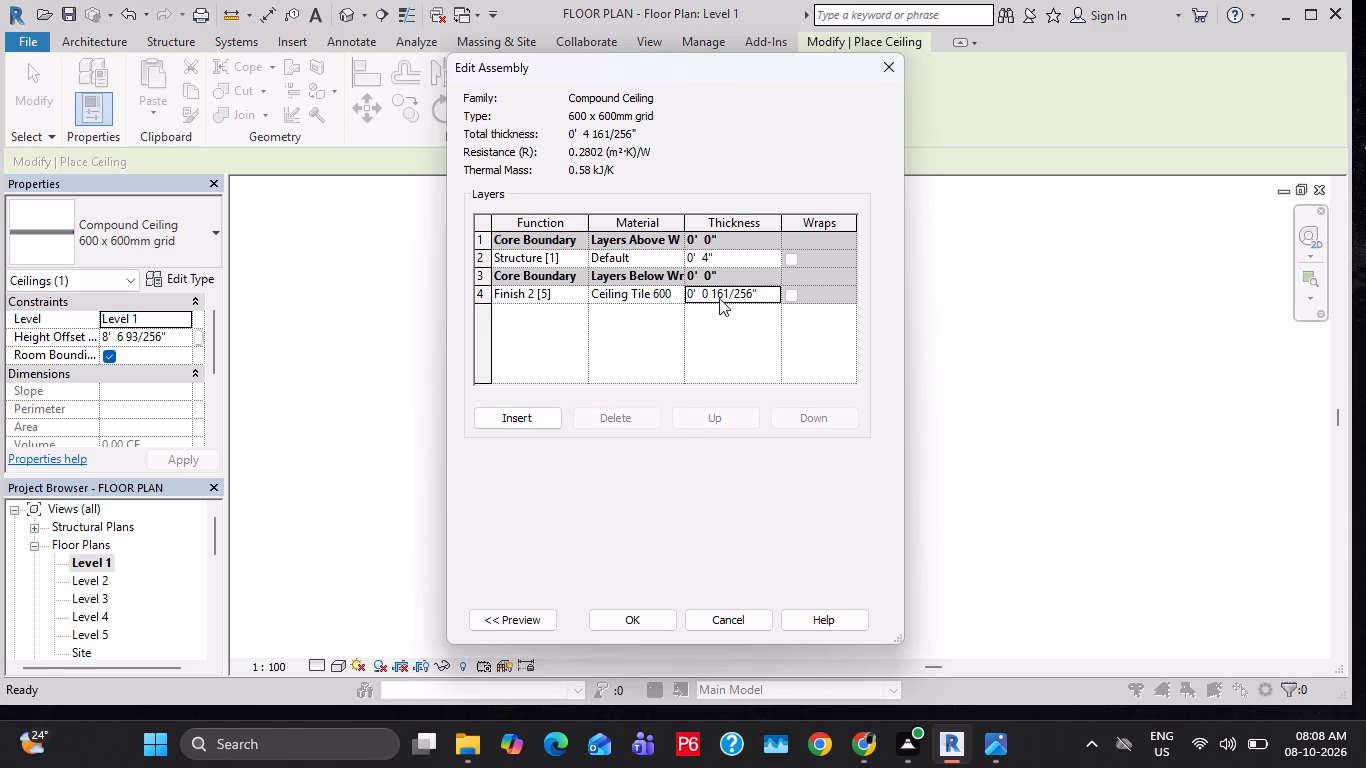
{"action": "left_click", "coordinate": [539, 281]}
{"action": "left_click", "coordinate": [534, 291]}
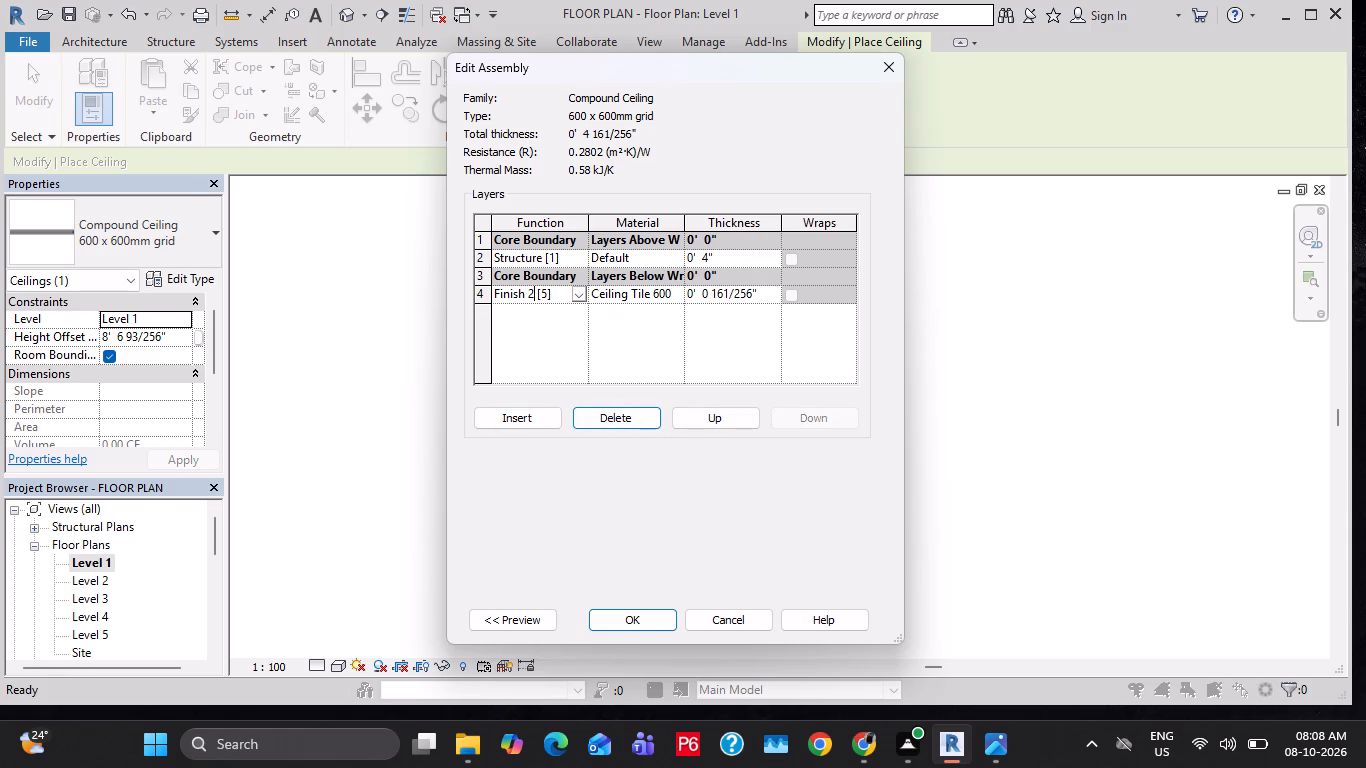
{"action": "left_click", "coordinate": [570, 293]}
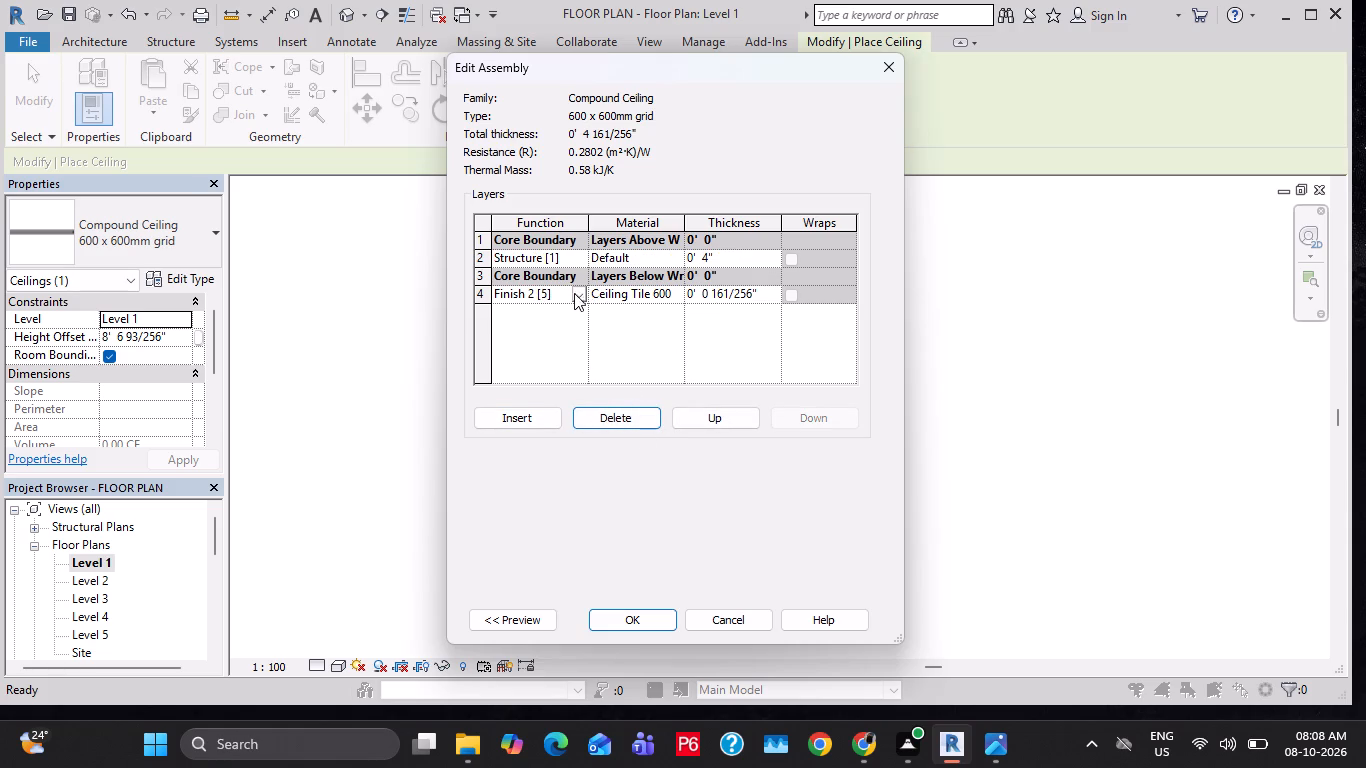
{"action": "left_click", "coordinate": [577, 295]}
{"action": "left_click", "coordinate": [577, 295]}
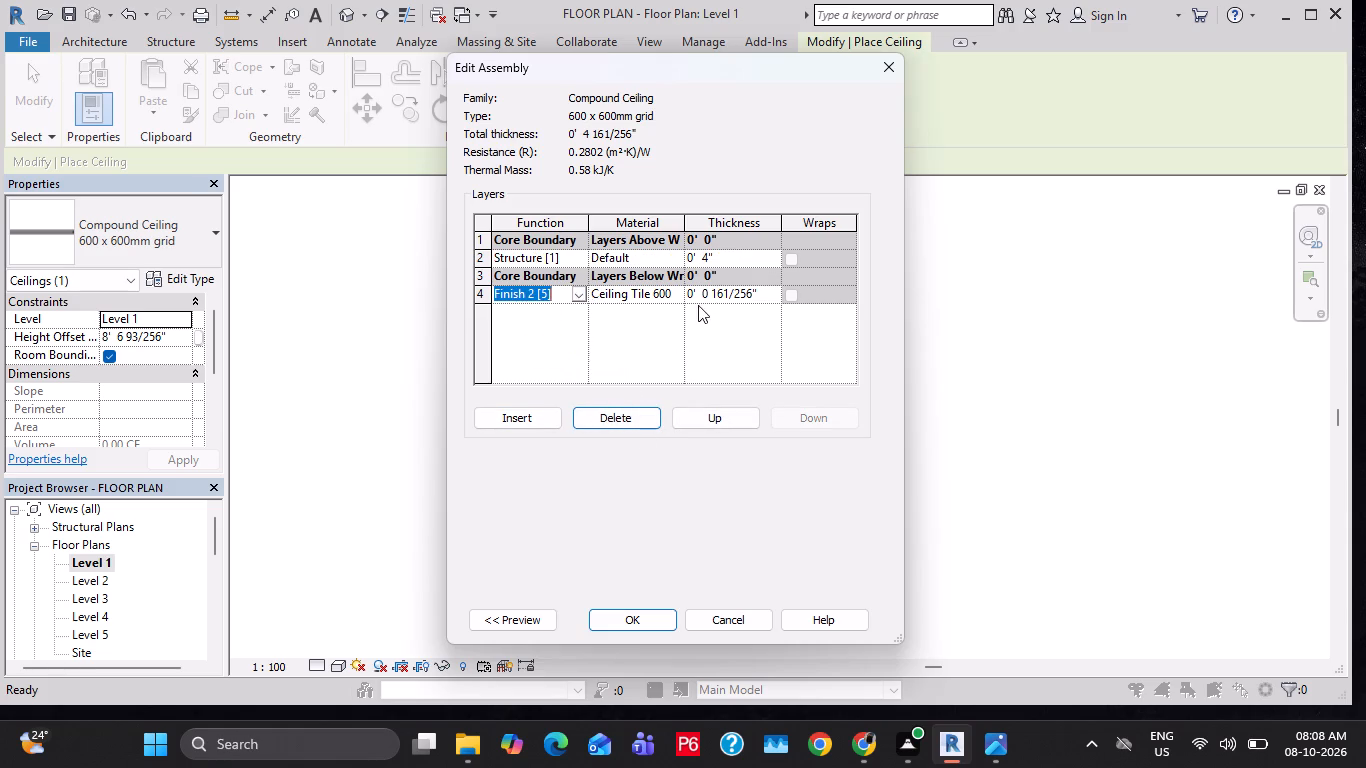
{"action": "left_click", "coordinate": [725, 301]}
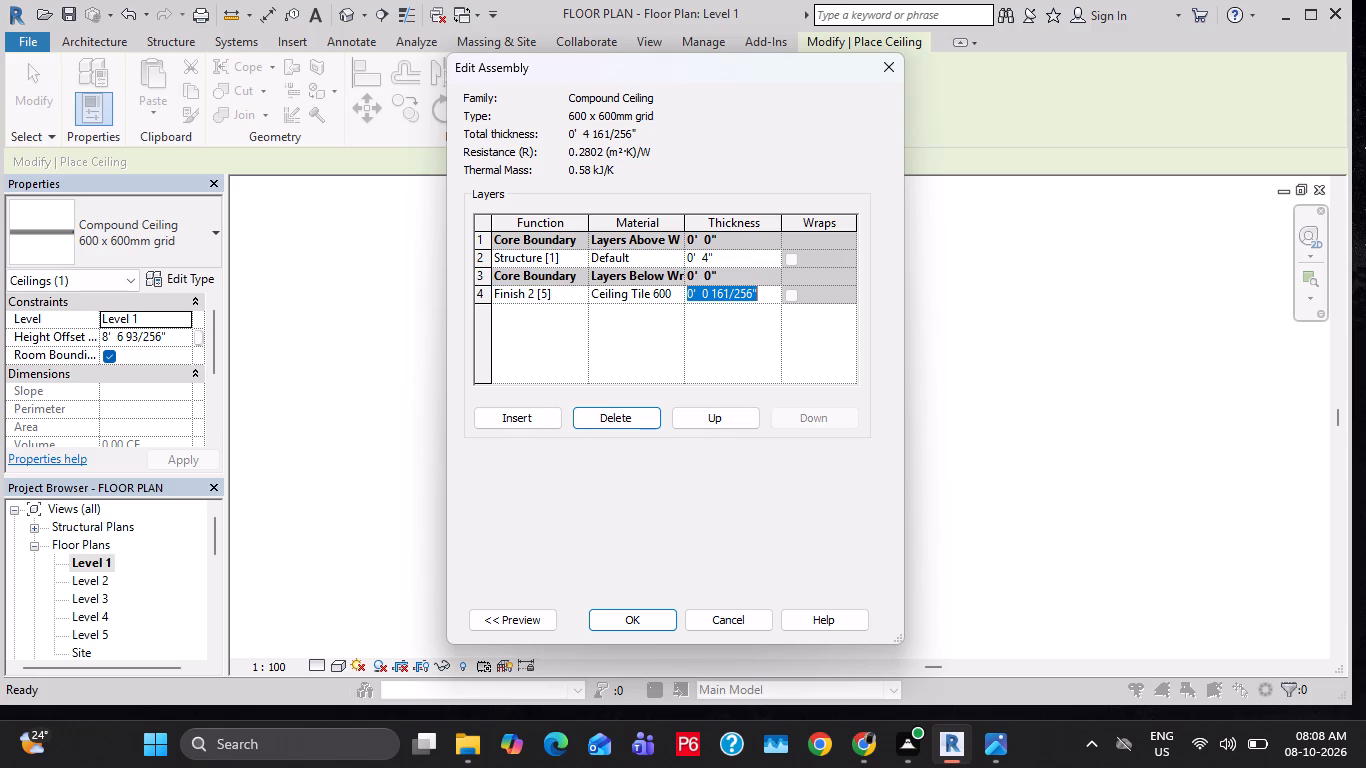
{"action": "key", "text": "5"}
{"action": "key", "text": "BackSpace"}
{"action": "type", "text": "4\""}
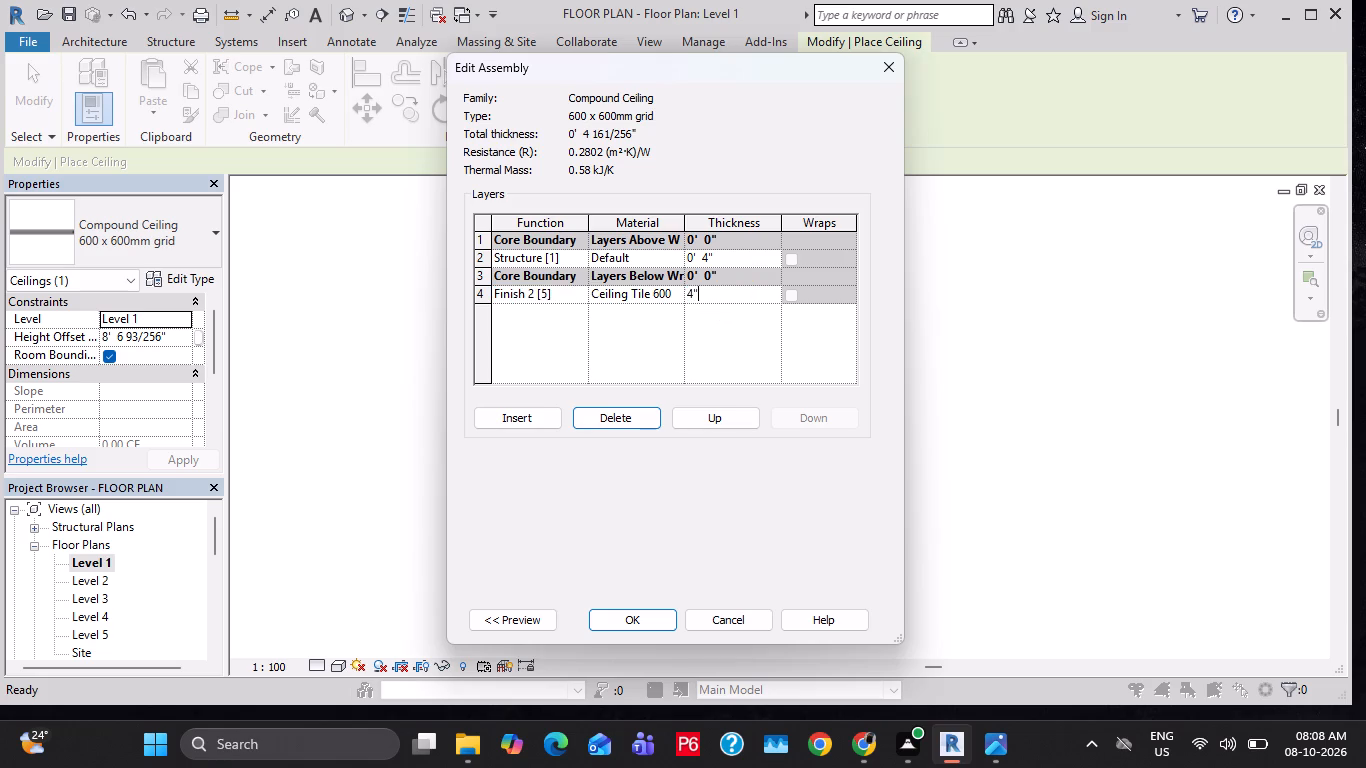
{"action": "key", "text": "Return"}
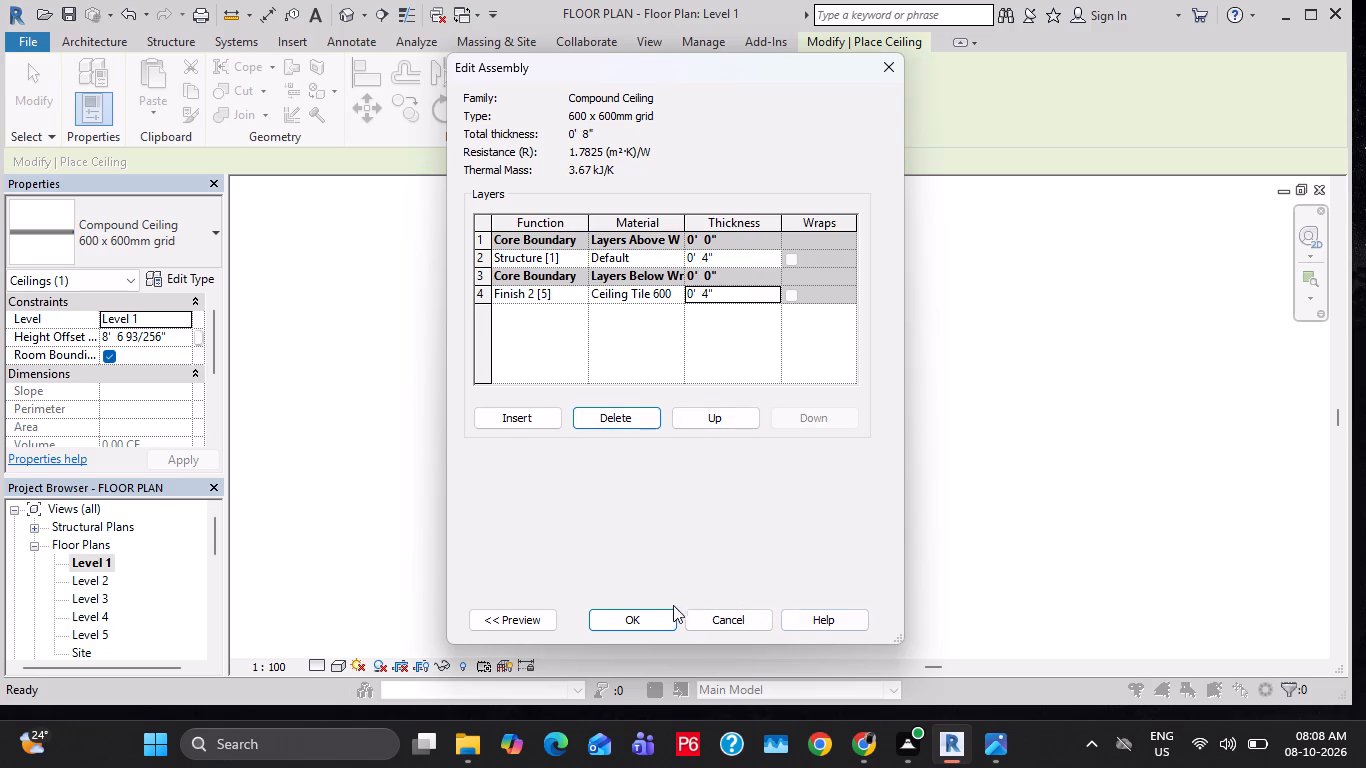
{"action": "left_click", "coordinate": [665, 616]}
{"action": "left_click", "coordinate": [830, 613]}
{"action": "left_click", "coordinate": [633, 611]}
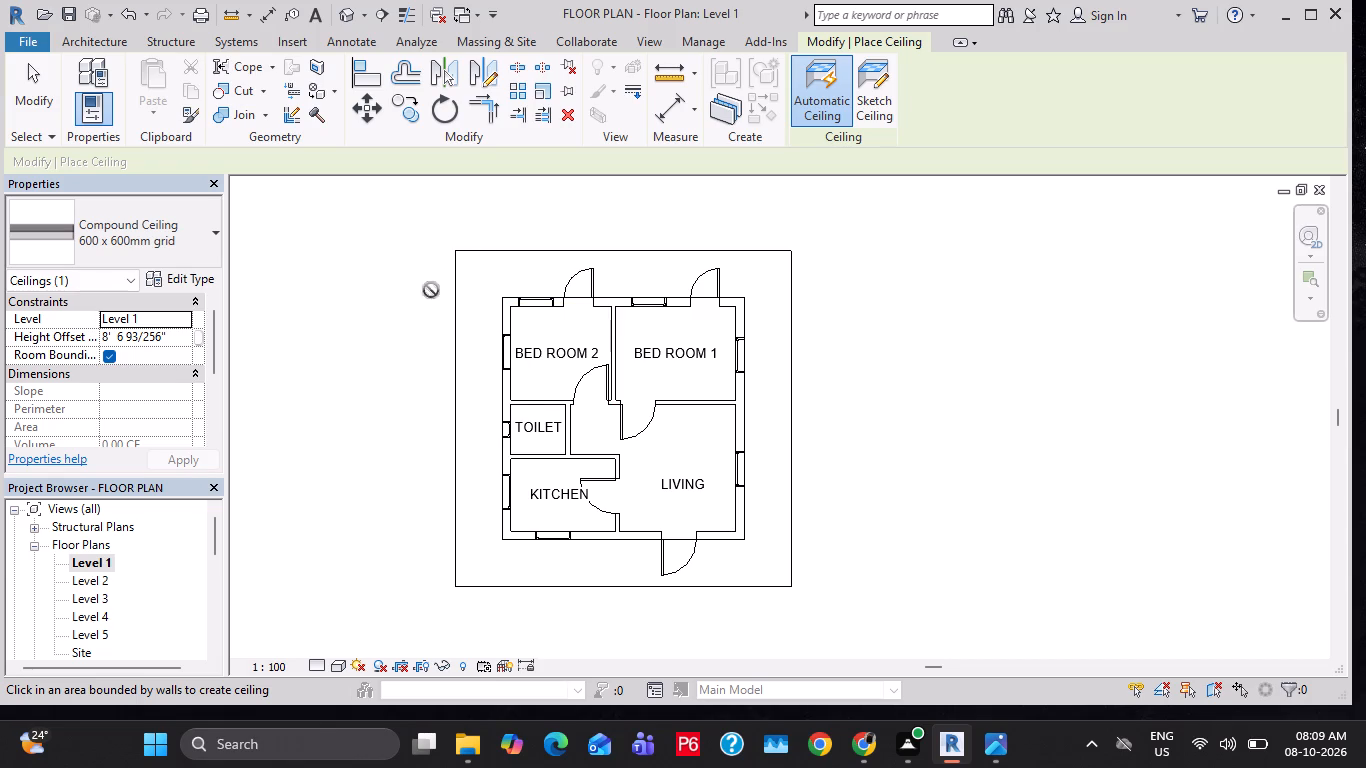
Place an automatic ceiling inside BED ROOM 2.
{"action": "left_click", "coordinate": [508, 332]}
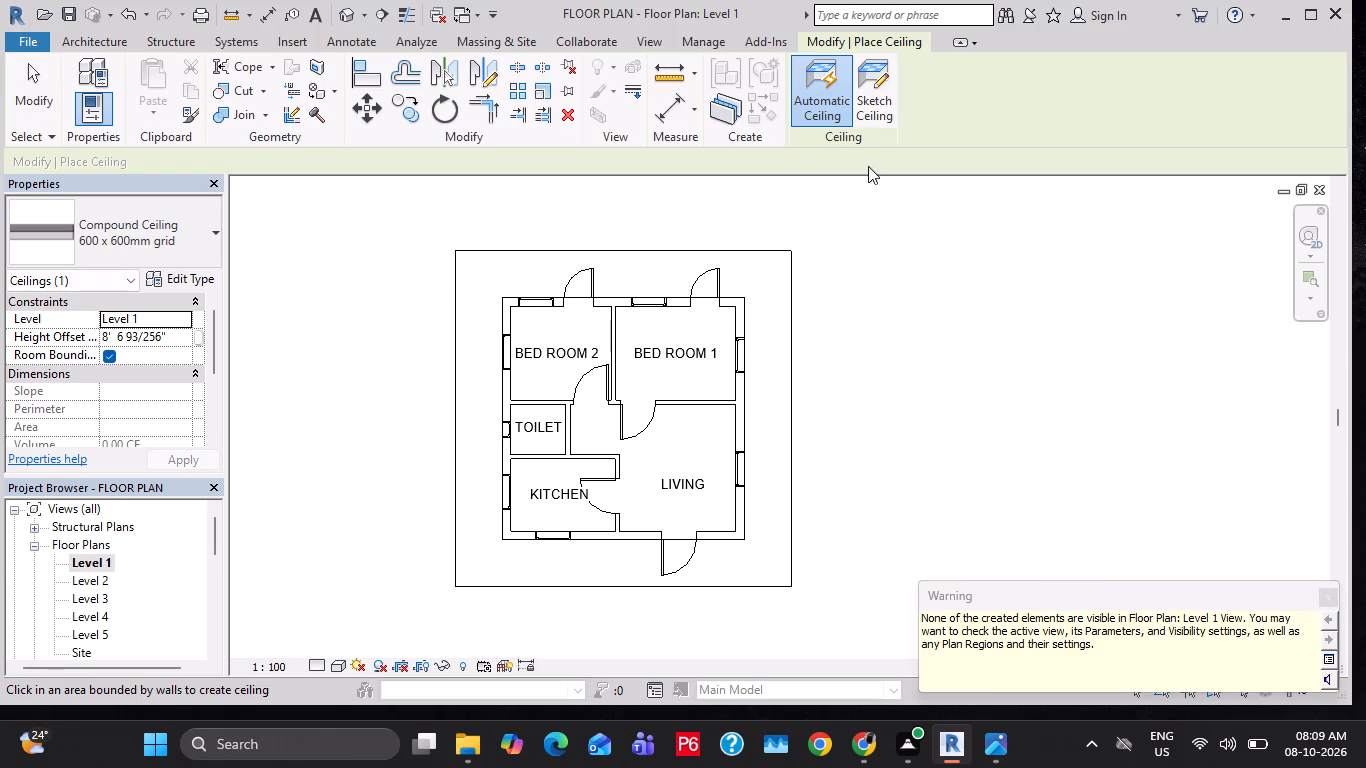
Sketch a 28'-9" square ceiling boundary along the plinth's outer edges and finish the ceiling.
{"action": "left_click", "coordinate": [879, 96]}
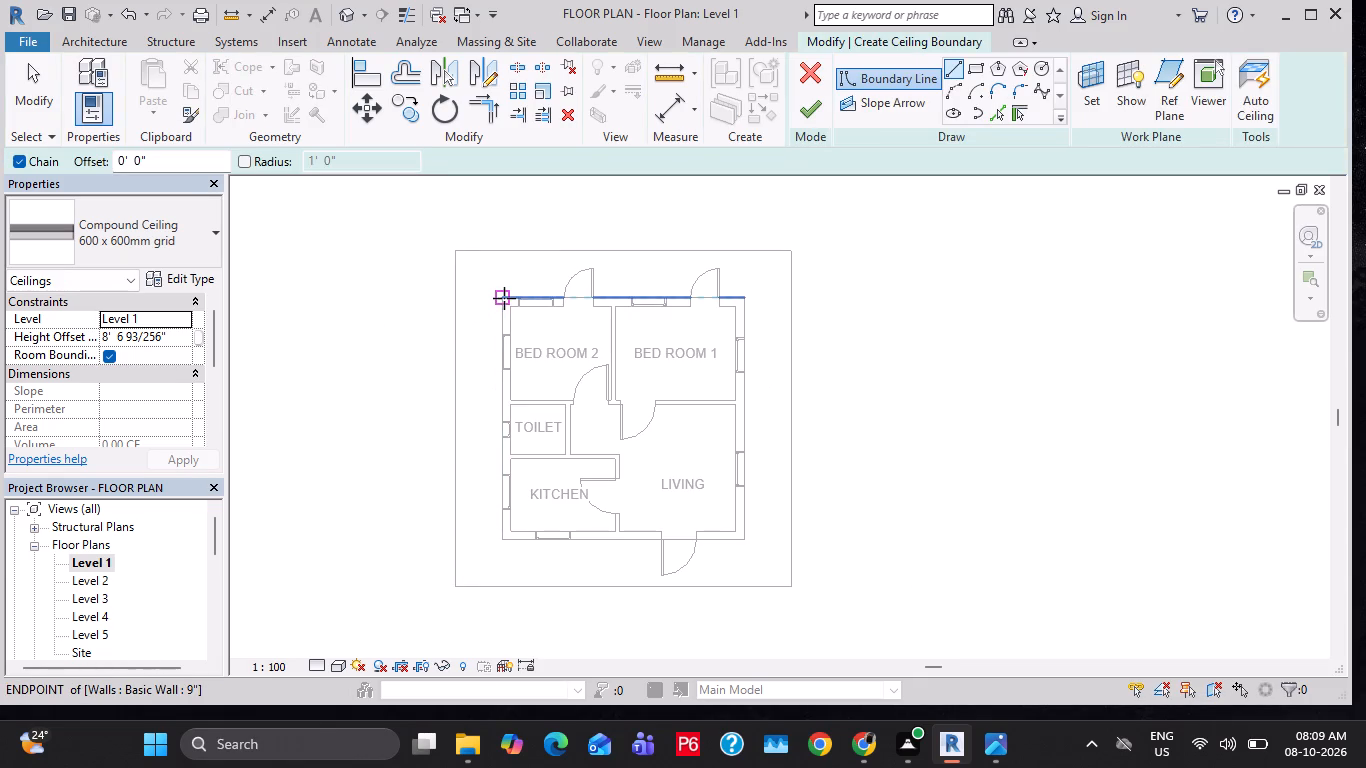
{"action": "left_click", "coordinate": [458, 258]}
{"action": "left_click", "coordinate": [788, 248]}
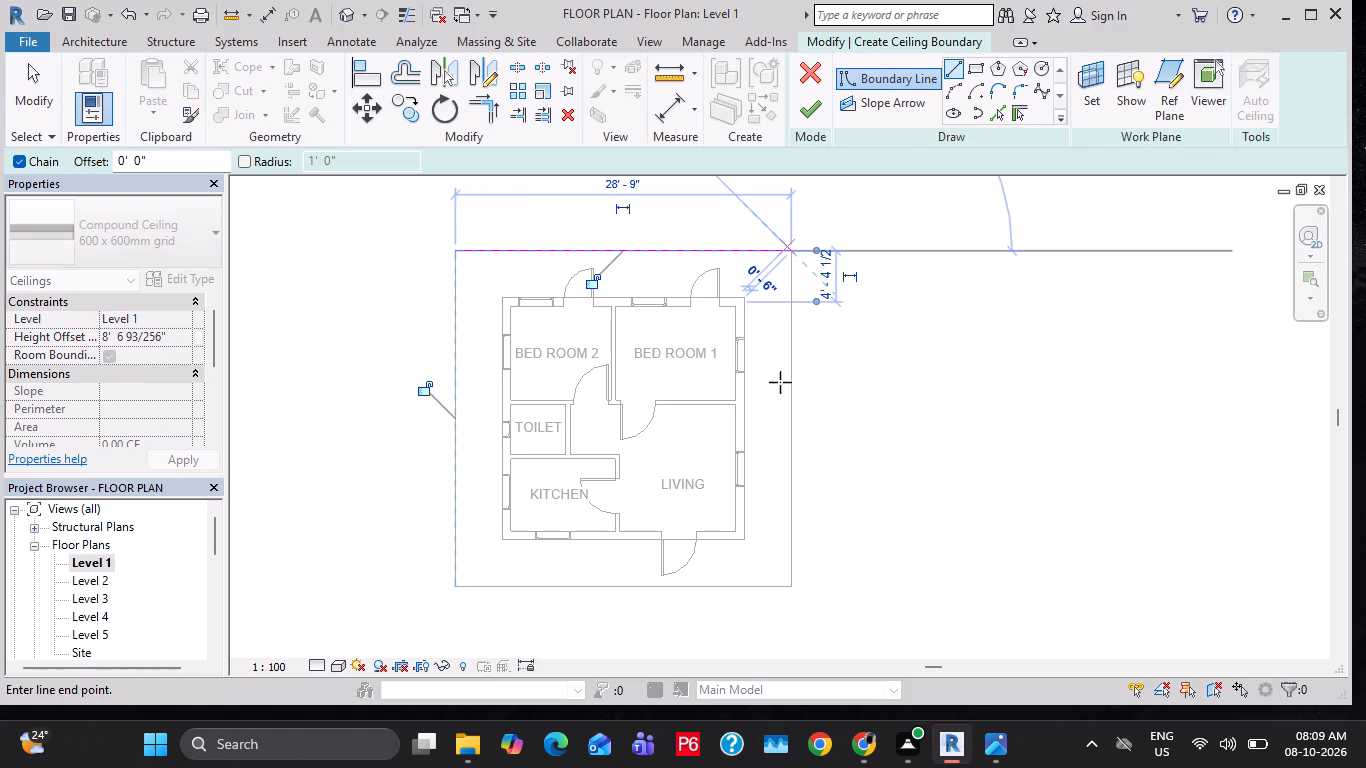
{"action": "left_click", "coordinate": [782, 587]}
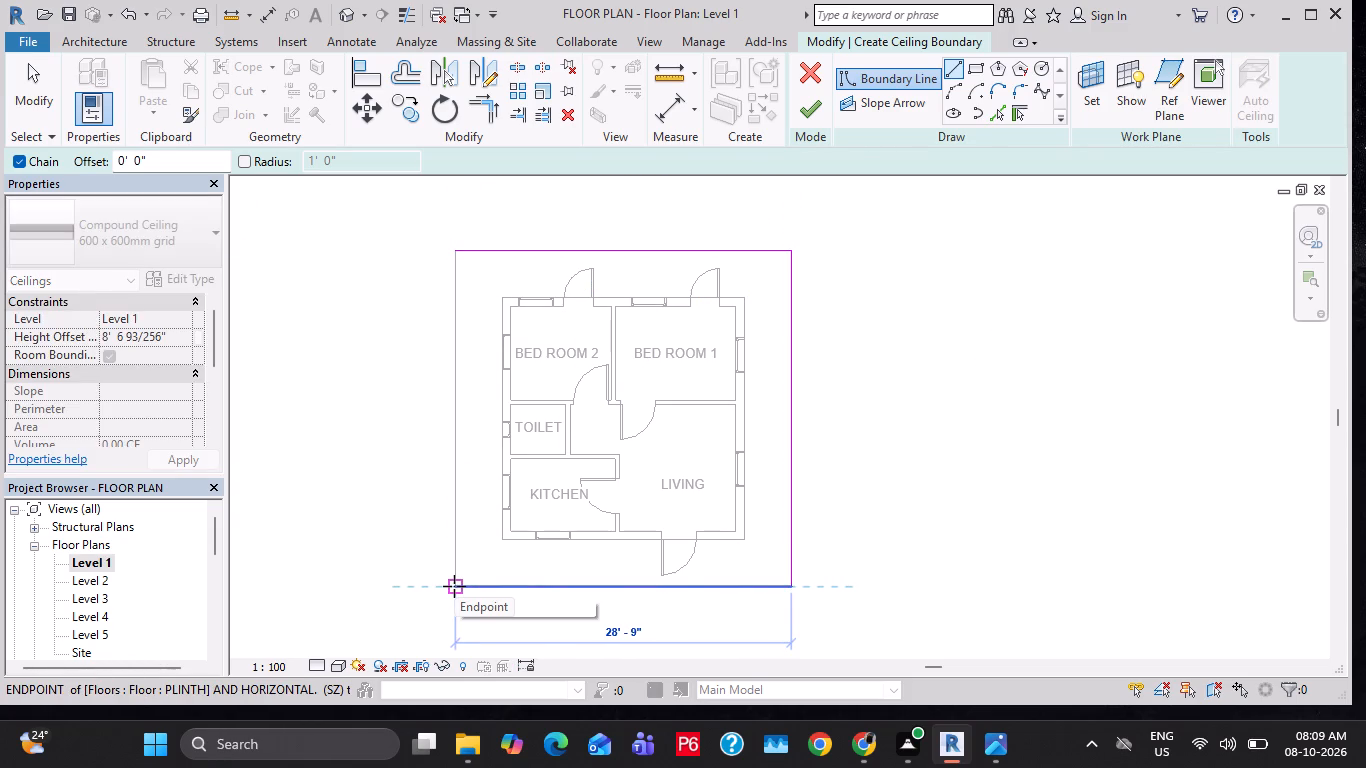
{"action": "left_click", "coordinate": [454, 586]}
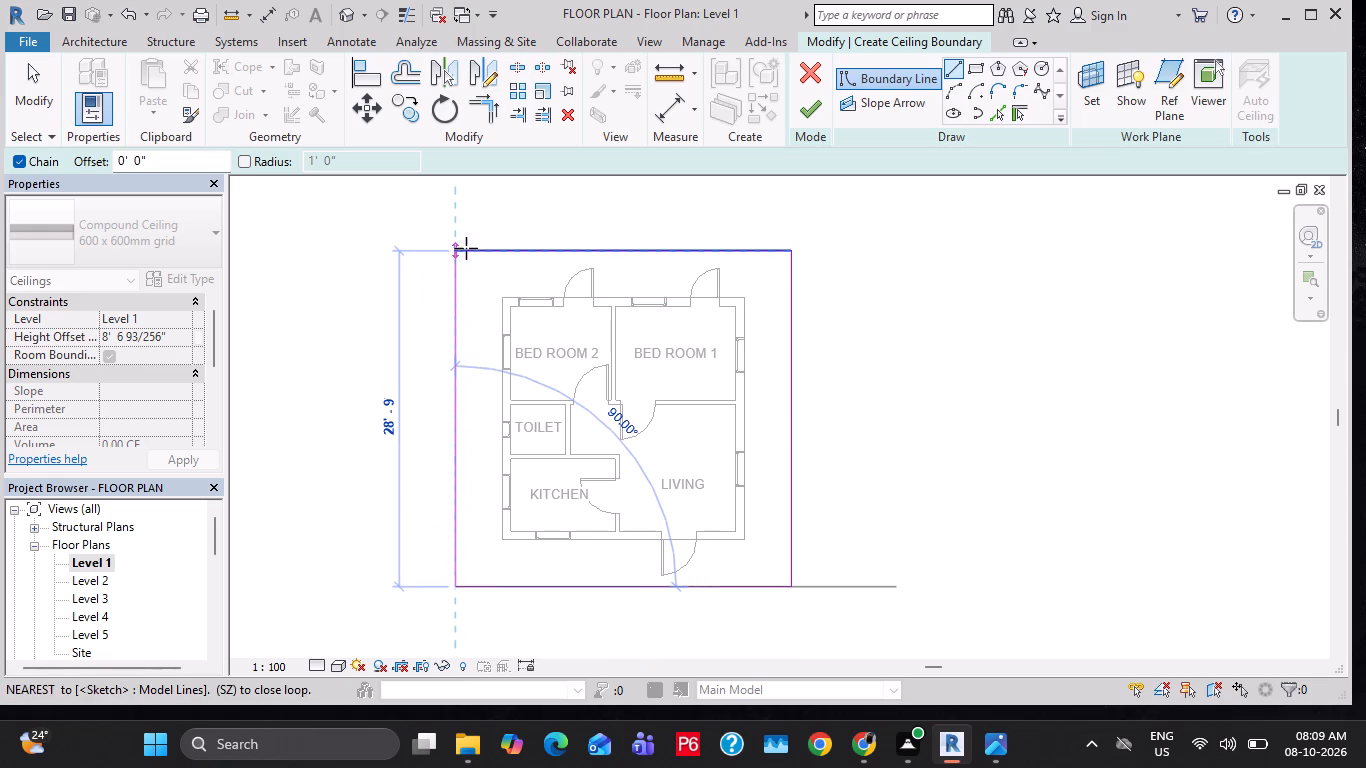
{"action": "left_click", "coordinate": [458, 248]}
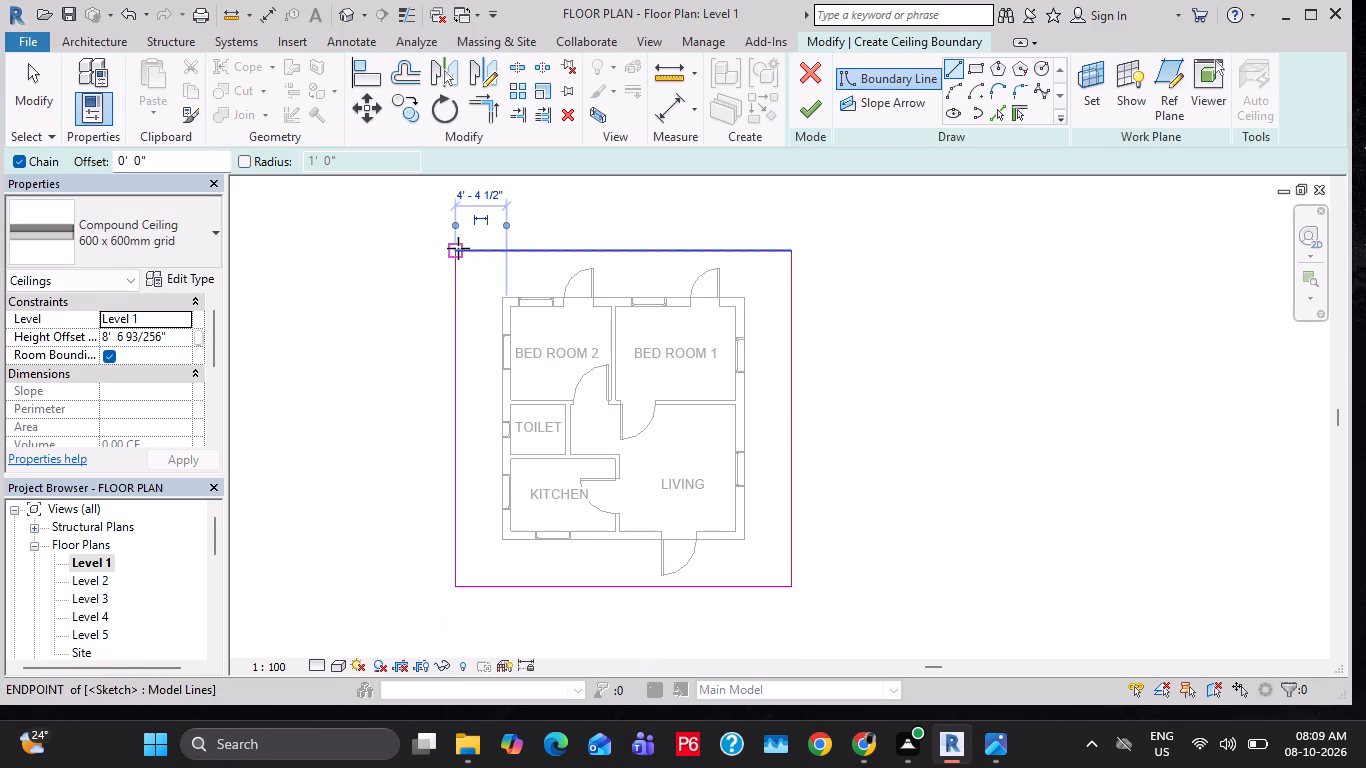
{"action": "key", "text": "Return"}
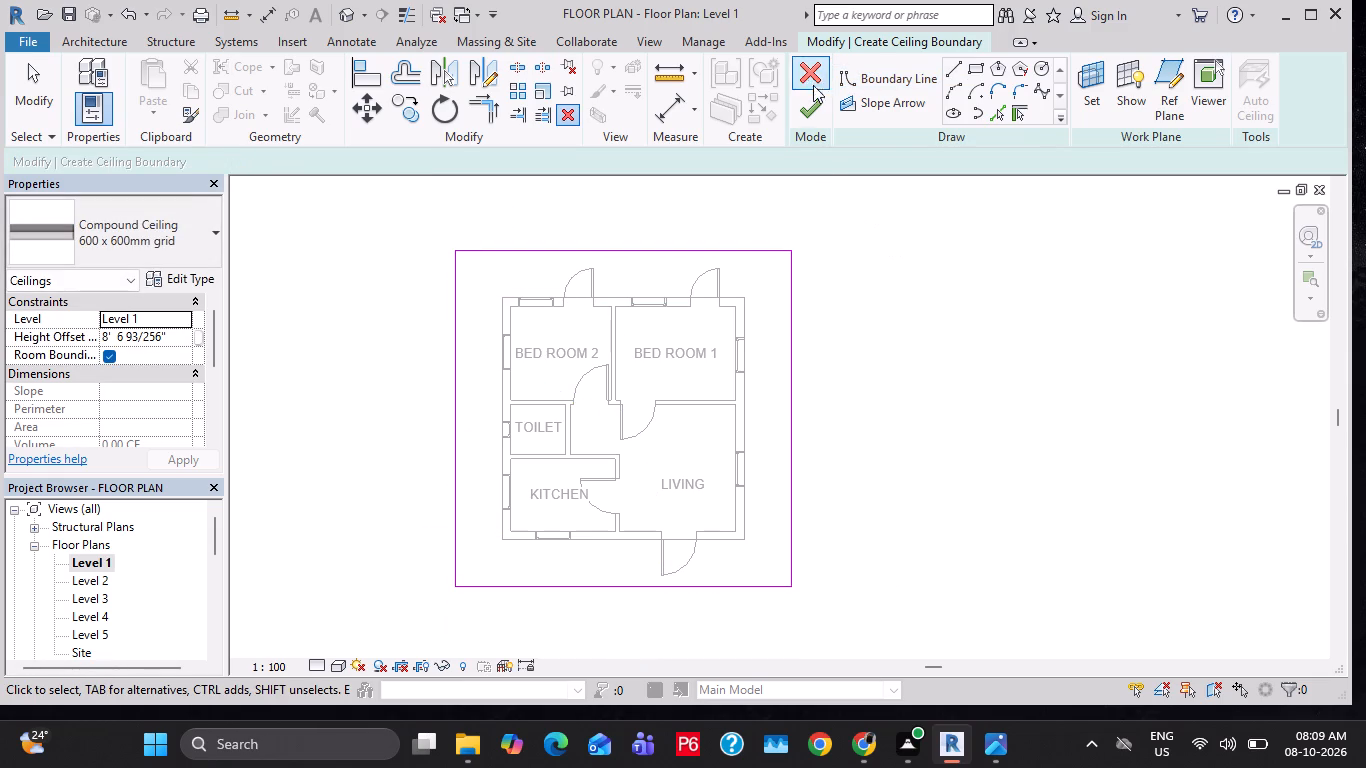
{"action": "left_click", "coordinate": [808, 103]}
{"action": "key", "text": "Escape"}
{"action": "key", "text": "Escape"}
{"action": "key", "text": "Escape"}
{"action": "key", "text": "Escape"}
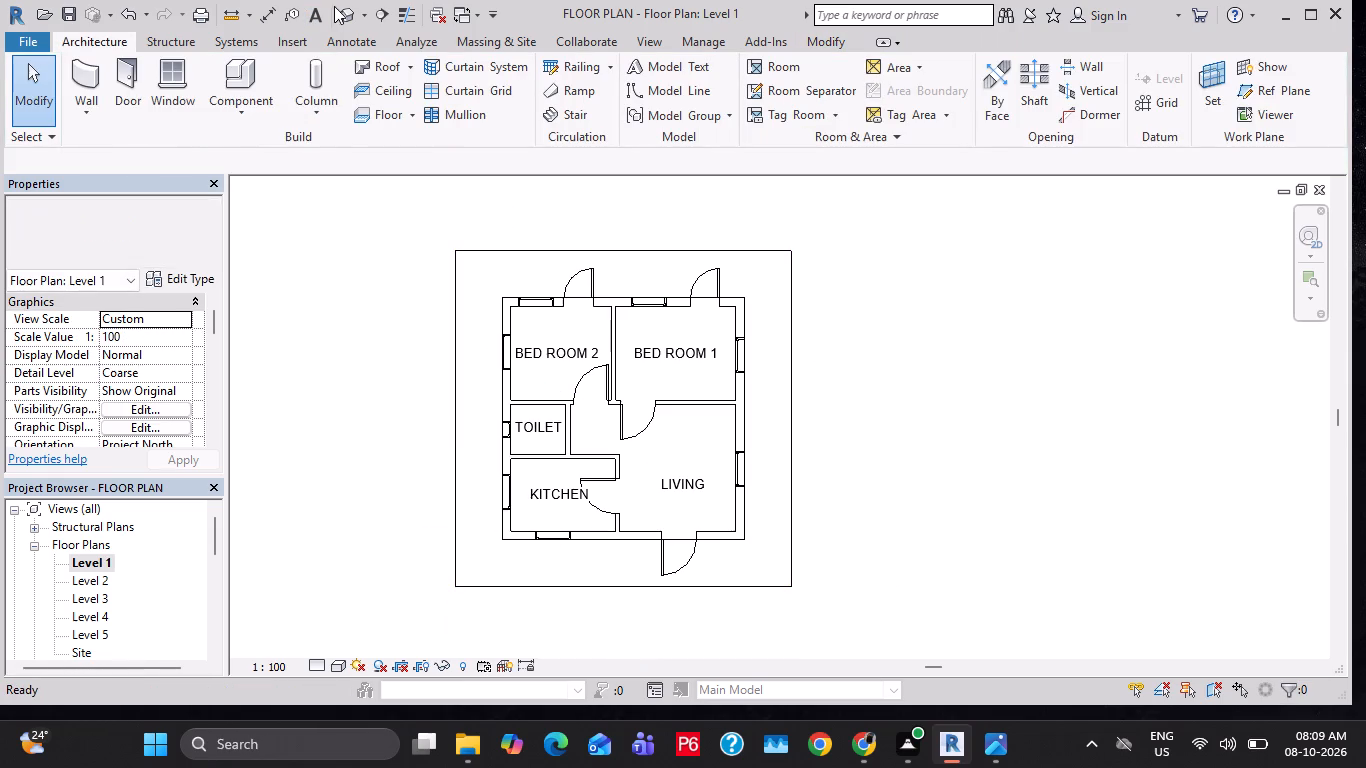
Examine the new ceiling in the default 3D view and in the Level 1 reflected ceiling plan.
{"action": "left_click", "coordinate": [341, 18]}
{"action": "middle_click_drag", "start_coordinate": [798, 486], "coordinate": [766, 442]}
{"action": "key", "text": "space"}
{"action": "left_click", "coordinate": [724, 455]}
{"action": "key", "text": "Escape"}
{"action": "key", "text": "Escape"}
{"action": "key", "text": "Escape"}
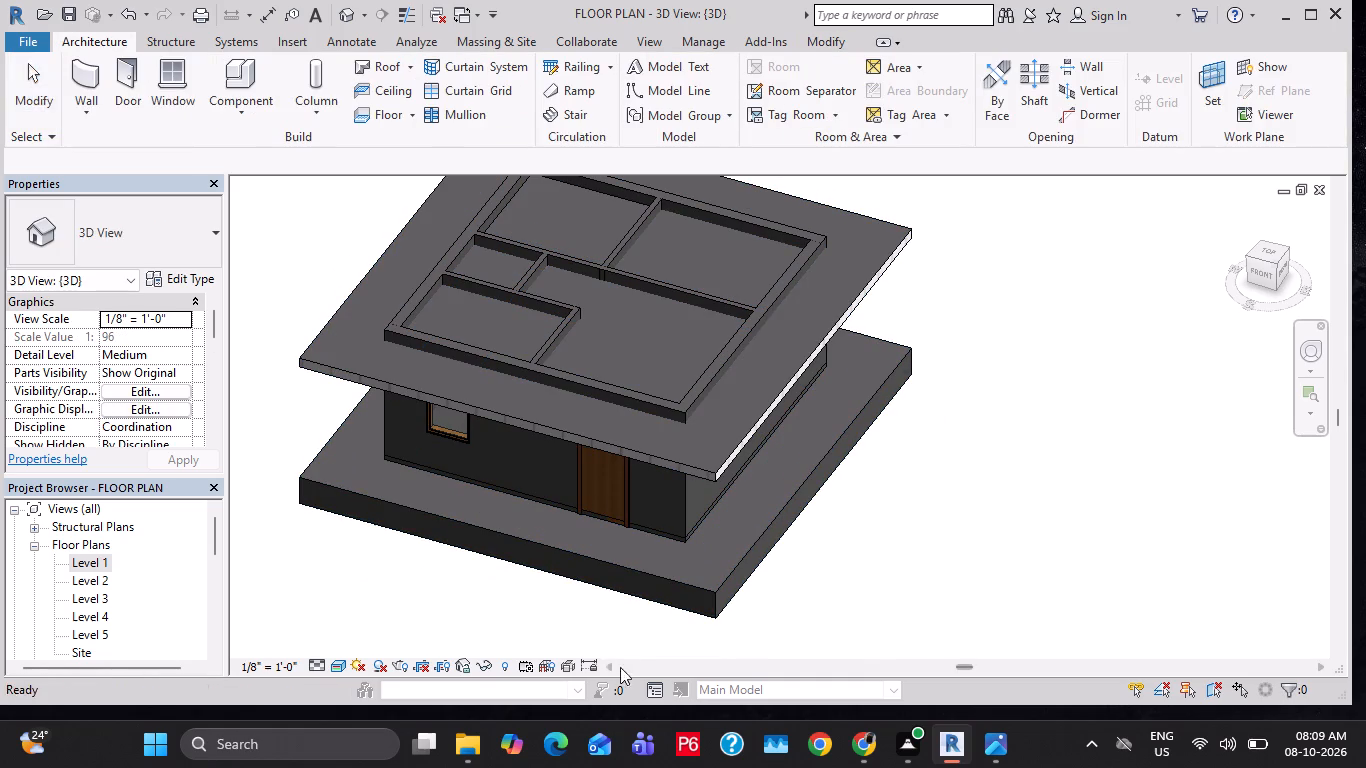
{"action": "double_click", "coordinate": [91, 559]}
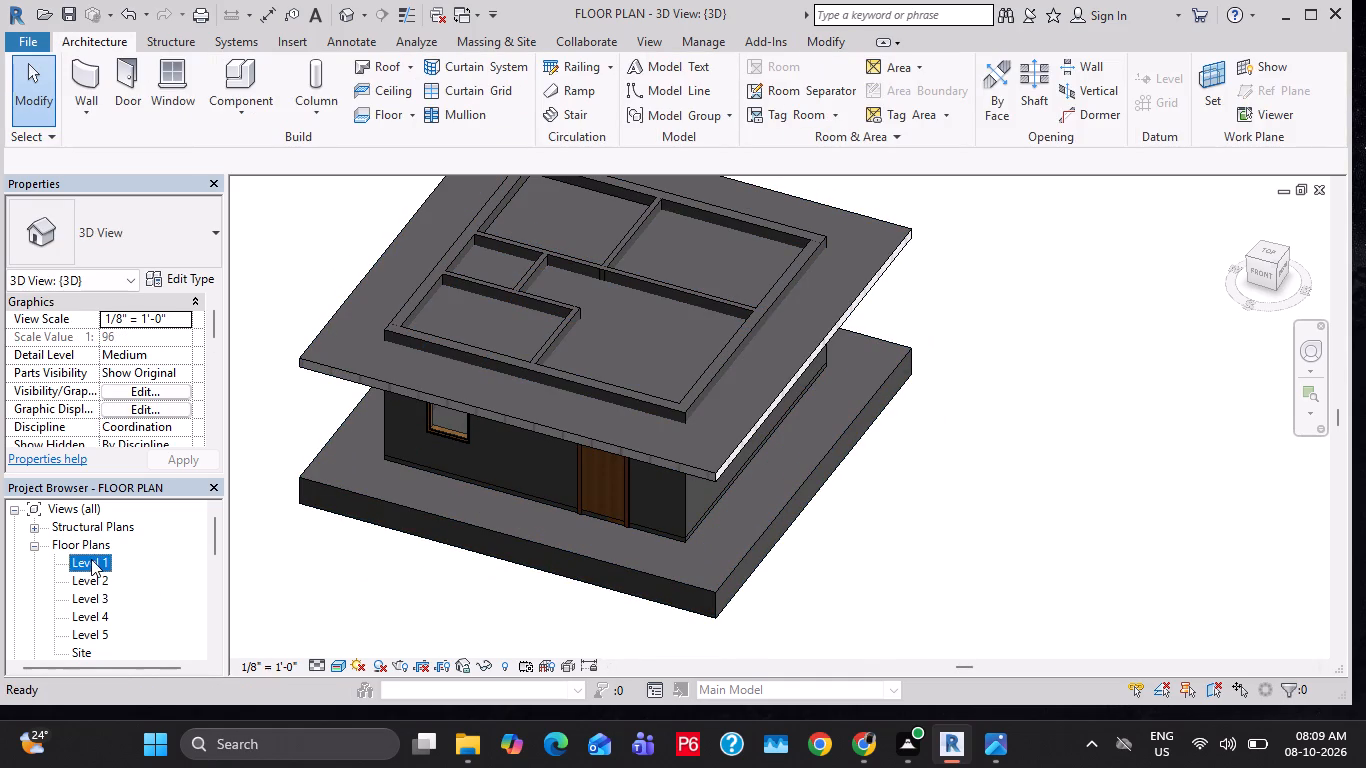
{"action": "scroll", "coordinate": [123, 545], "scroll_direction": "down", "scroll_amount": 4}
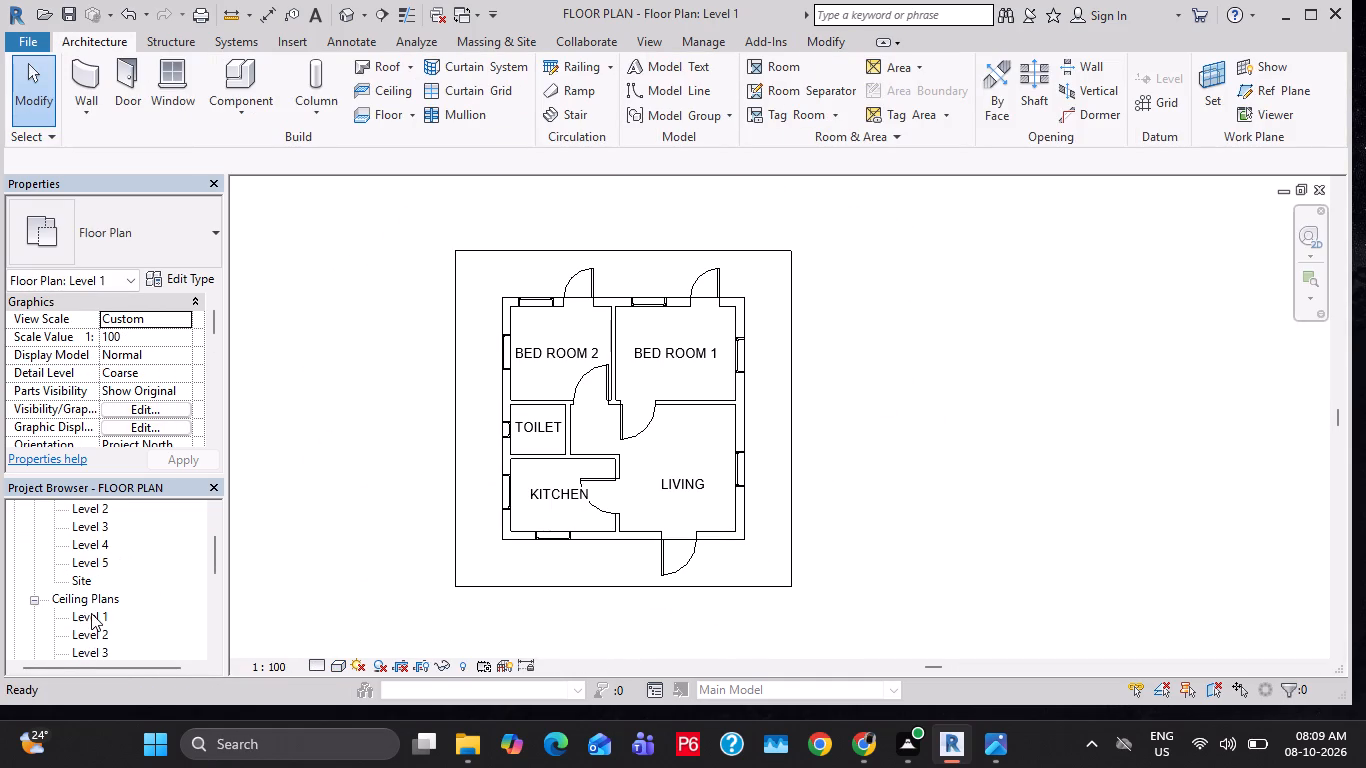
{"action": "scroll", "coordinate": [91, 613], "scroll_direction": "down", "scroll_amount": 1}
{"action": "double_click", "coordinate": [91, 595]}
{"action": "scroll", "coordinate": [125, 549], "scroll_direction": "down", "scroll_amount": 2}
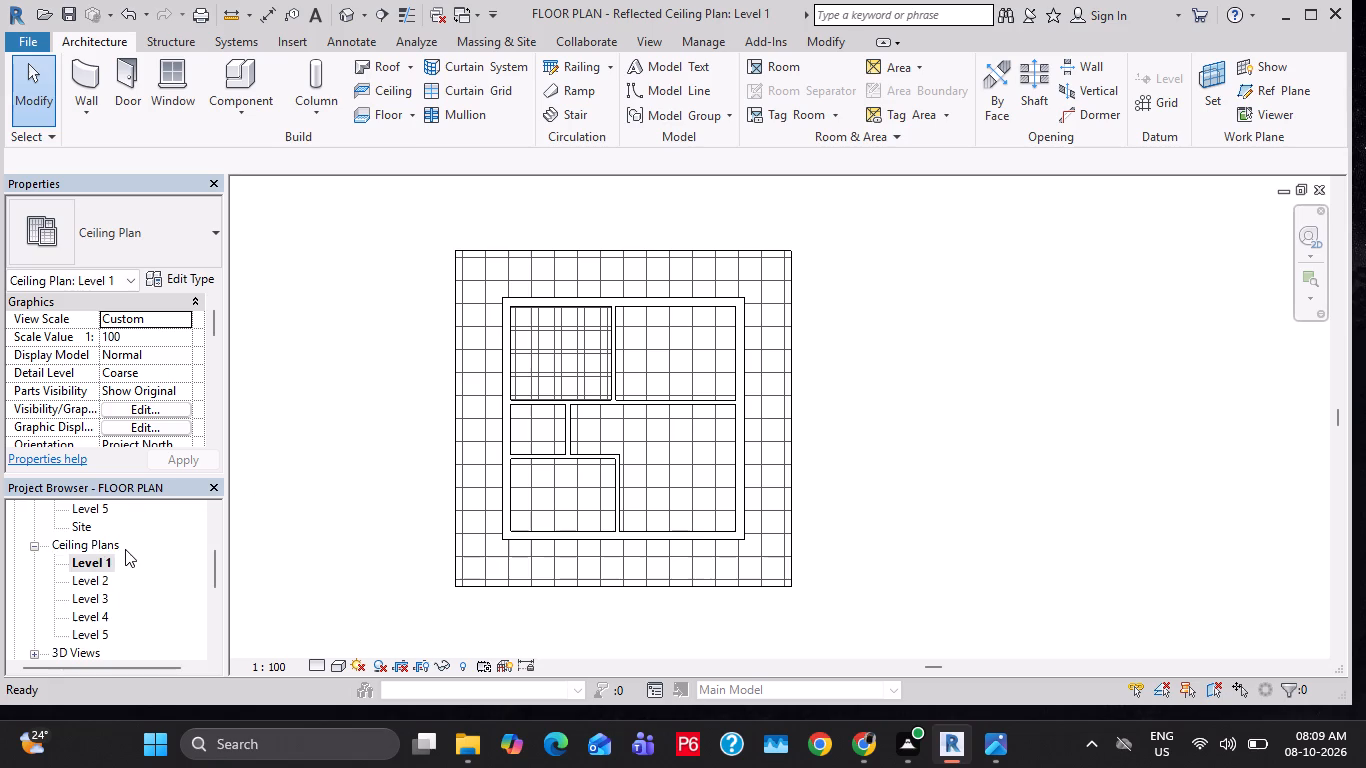
In the East elevation, raise the plinth-sized ceiling to the top of the walls, at a 10'-0" height offset.
{"action": "scroll", "coordinate": [125, 549], "scroll_direction": "down", "scroll_amount": 2}
{"action": "scroll", "coordinate": [111, 629], "scroll_direction": "down", "scroll_amount": 2}
{"action": "double_click", "coordinate": [82, 651]}
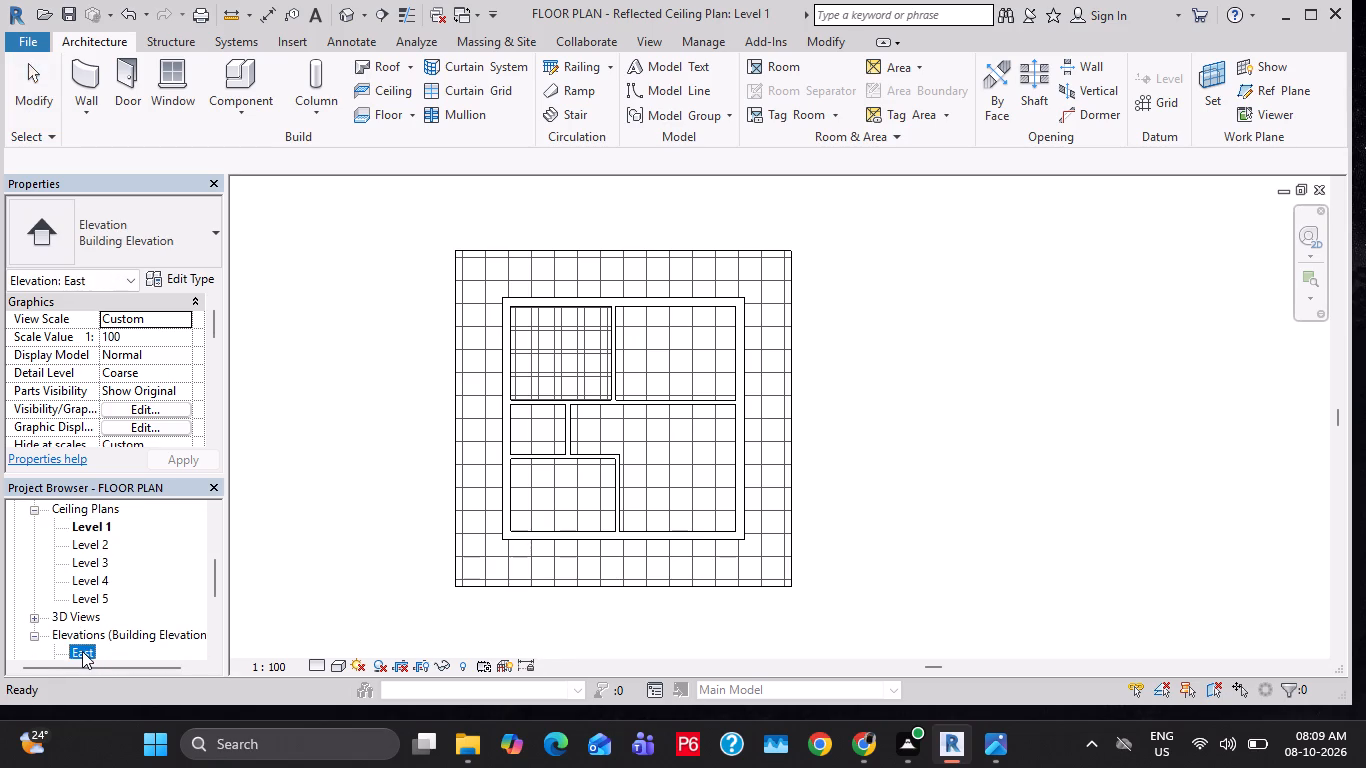
{"action": "middle_click_drag", "start_coordinate": [804, 325], "coordinate": [667, 458]}
{"action": "scroll", "coordinate": [661, 444], "scroll_direction": "up", "scroll_amount": 2}
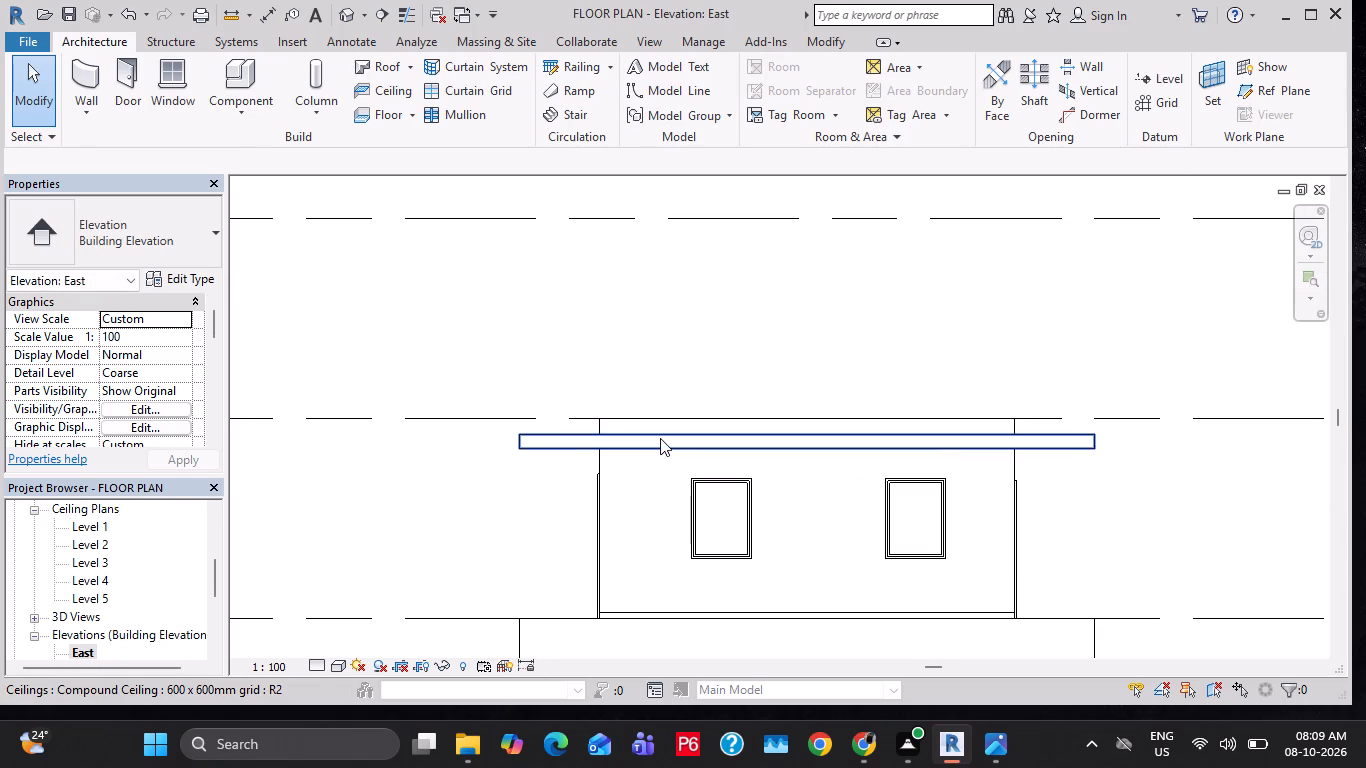
{"action": "left_click", "coordinate": [660, 438]}
{"action": "left_click_drag", "start_coordinate": [669, 444], "coordinate": [669, 417]}
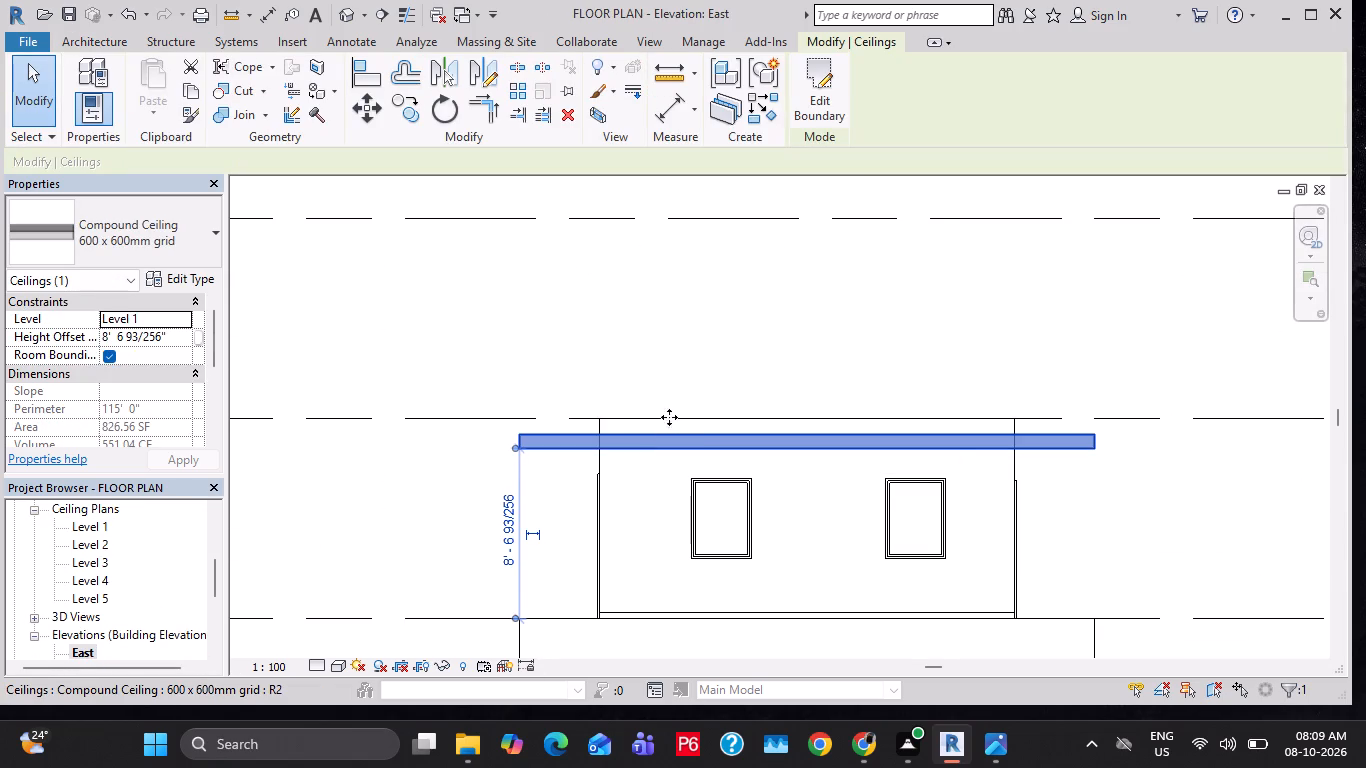
{"action": "left_click_drag", "start_coordinate": [669, 417], "coordinate": [672, 415]}
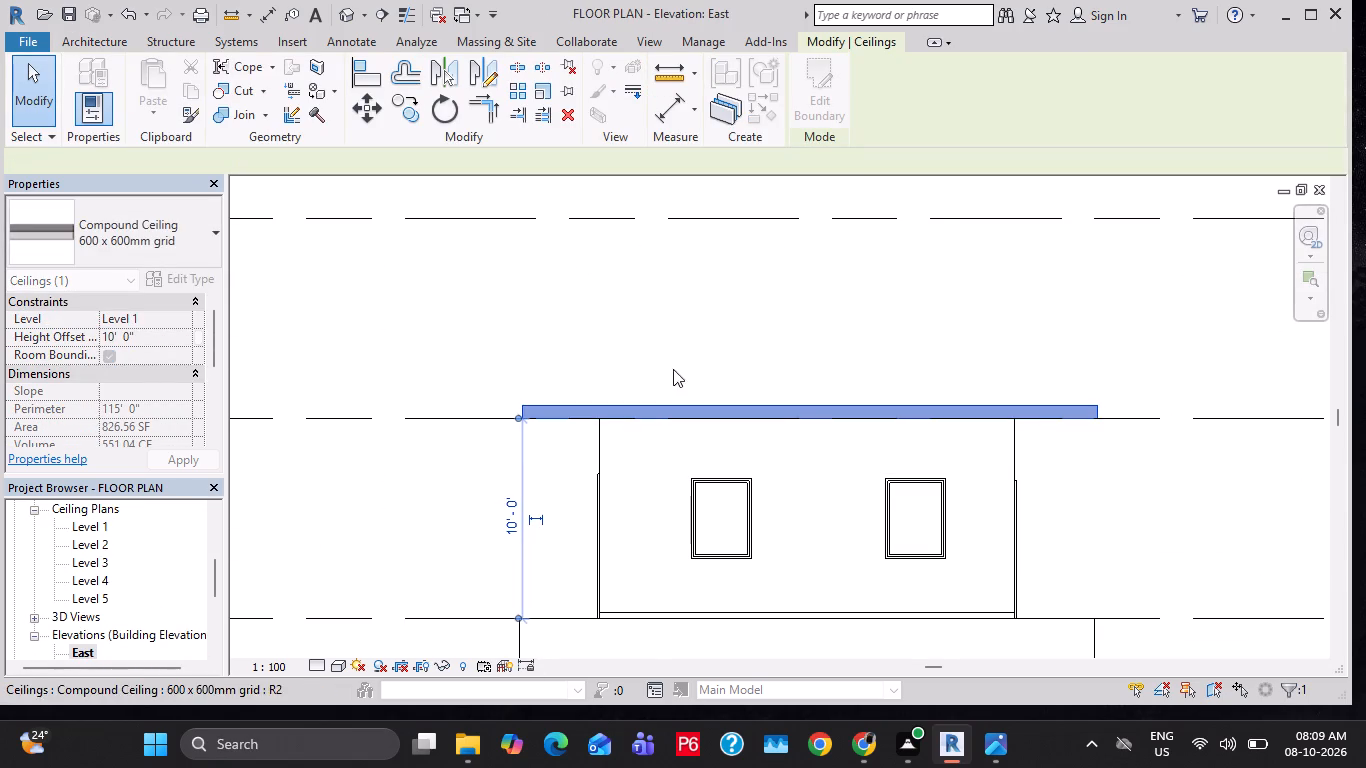
{"action": "left_click", "coordinate": [682, 312]}
{"action": "key", "text": "Escape"}
{"action": "key", "text": "Escape"}
{"action": "key", "text": "Escape"}
{"action": "key", "text": "Escape"}
Examine the raised ceiling and the house from several sides in the default 3D view.
{"action": "left_click", "coordinate": [351, 20]}
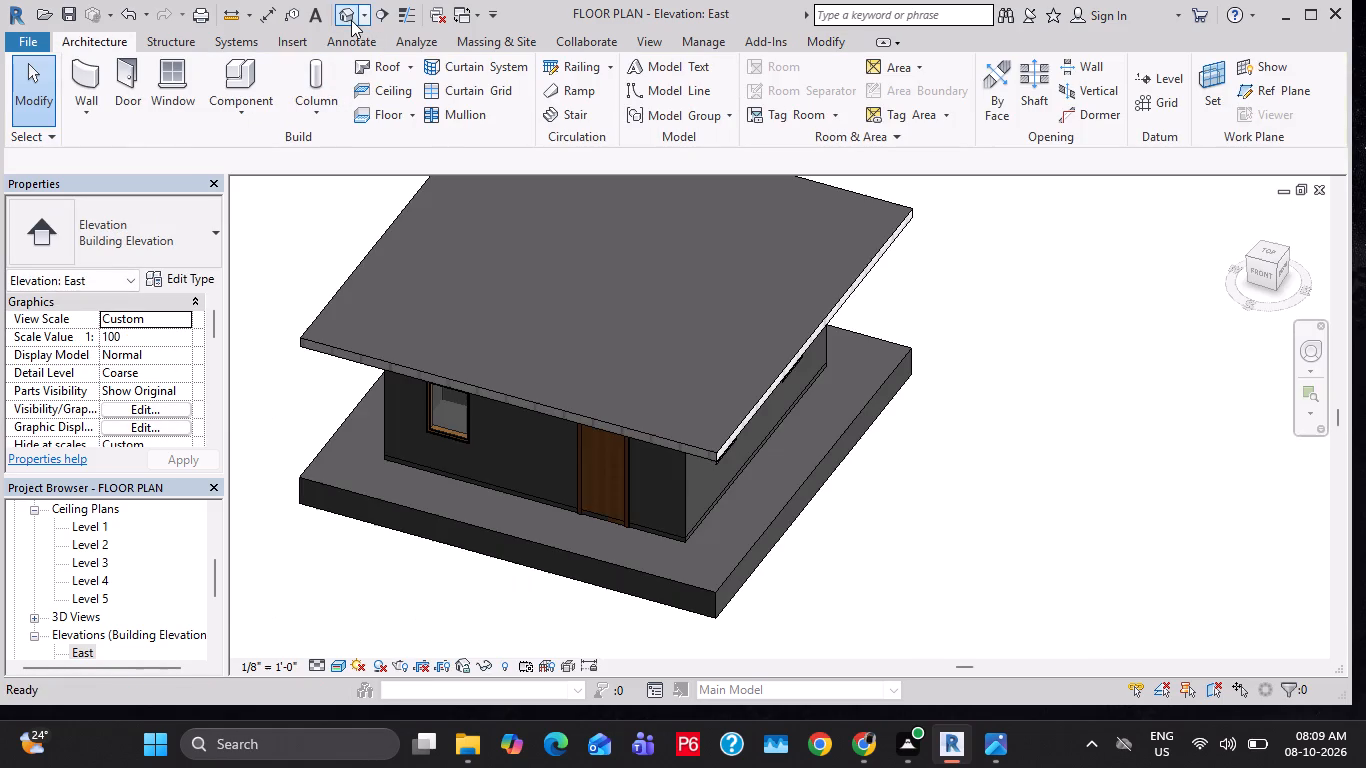
{"action": "middle_click_drag", "start_coordinate": [870, 601], "coordinate": [811, 663]}
{"action": "middle_click_drag", "start_coordinate": [683, 480], "coordinate": [634, 451]}
{"action": "middle_click_drag", "start_coordinate": [764, 480], "coordinate": [930, 318], "text": "shift"}
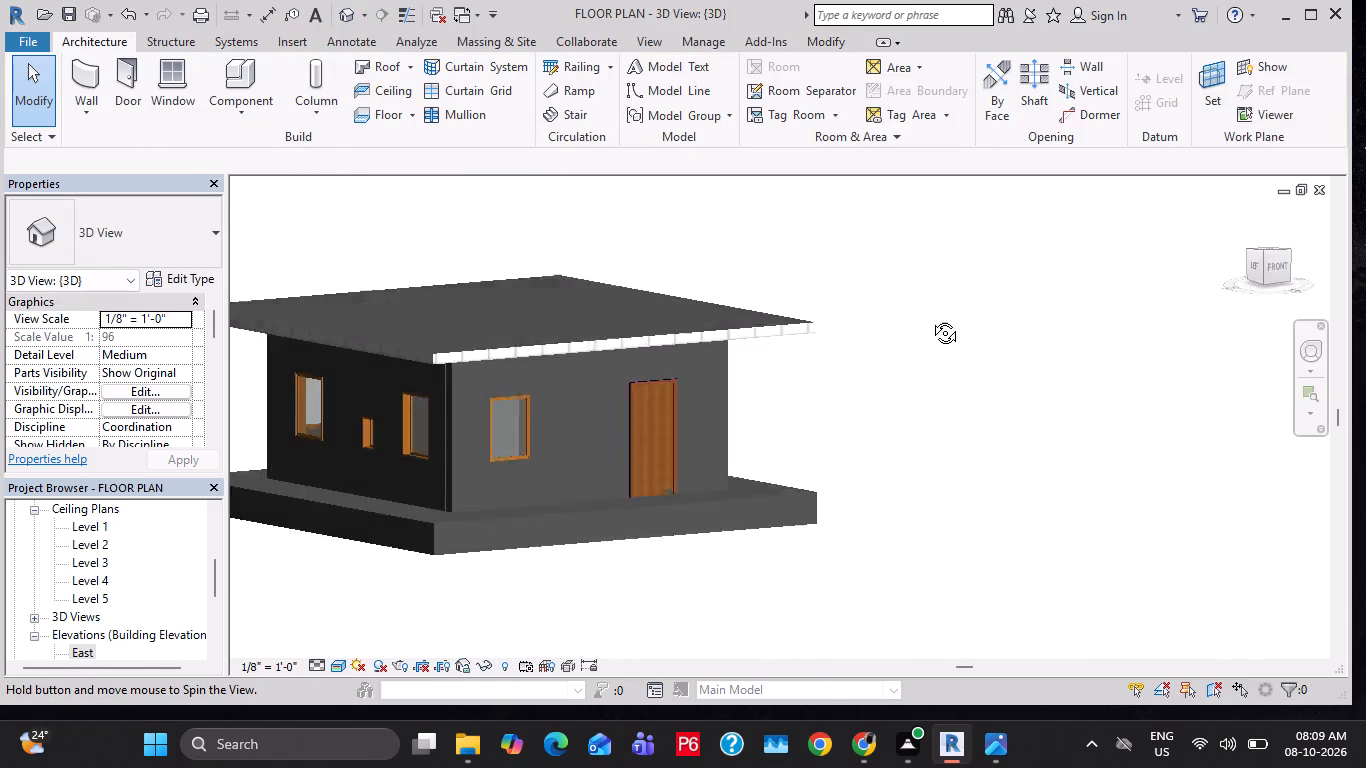
{"action": "middle_click_drag", "start_coordinate": [930, 318], "coordinate": [1143, 400], "text": "shift"}
{"action": "scroll", "coordinate": [658, 595], "scroll_direction": "up", "scroll_amount": 1}
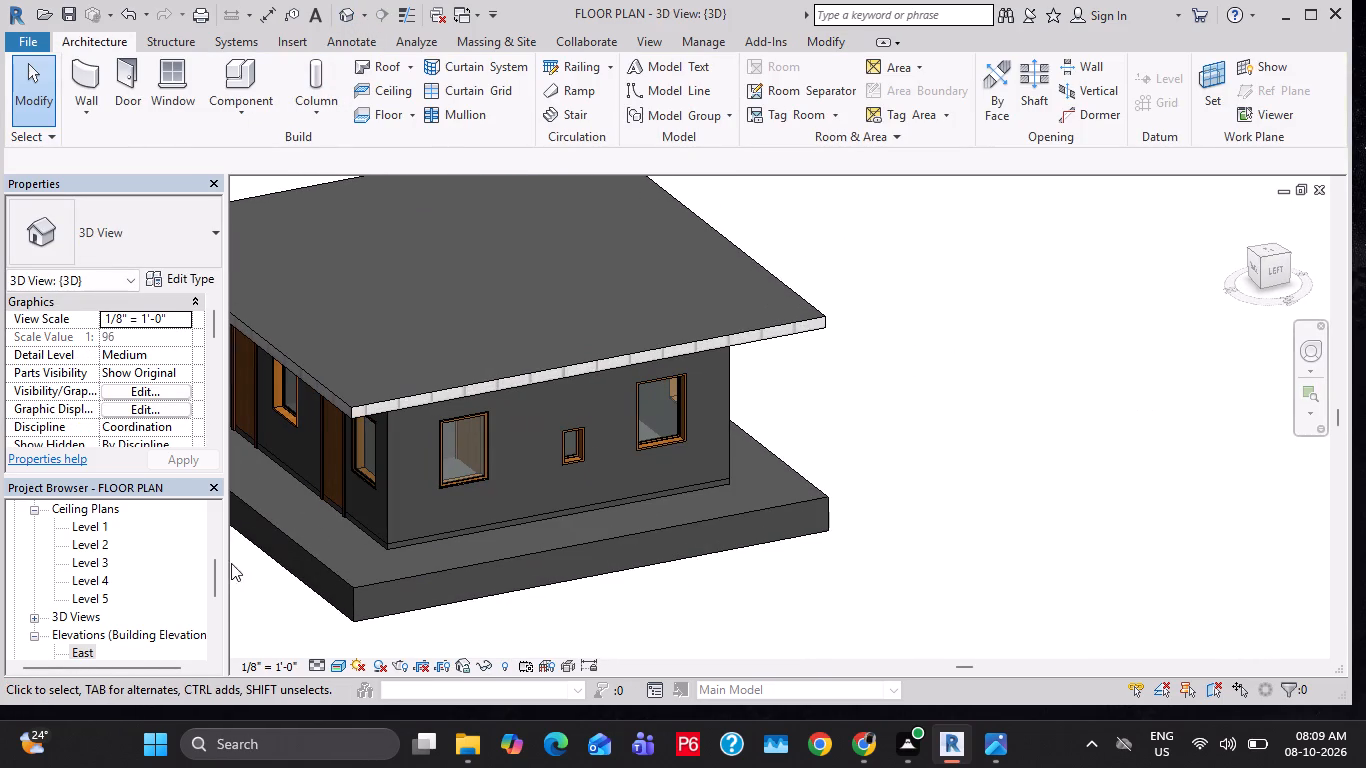
Return to the Level 1 floor plan with no command active.
{"action": "scroll", "coordinate": [135, 531], "scroll_direction": "up", "scroll_amount": 17}
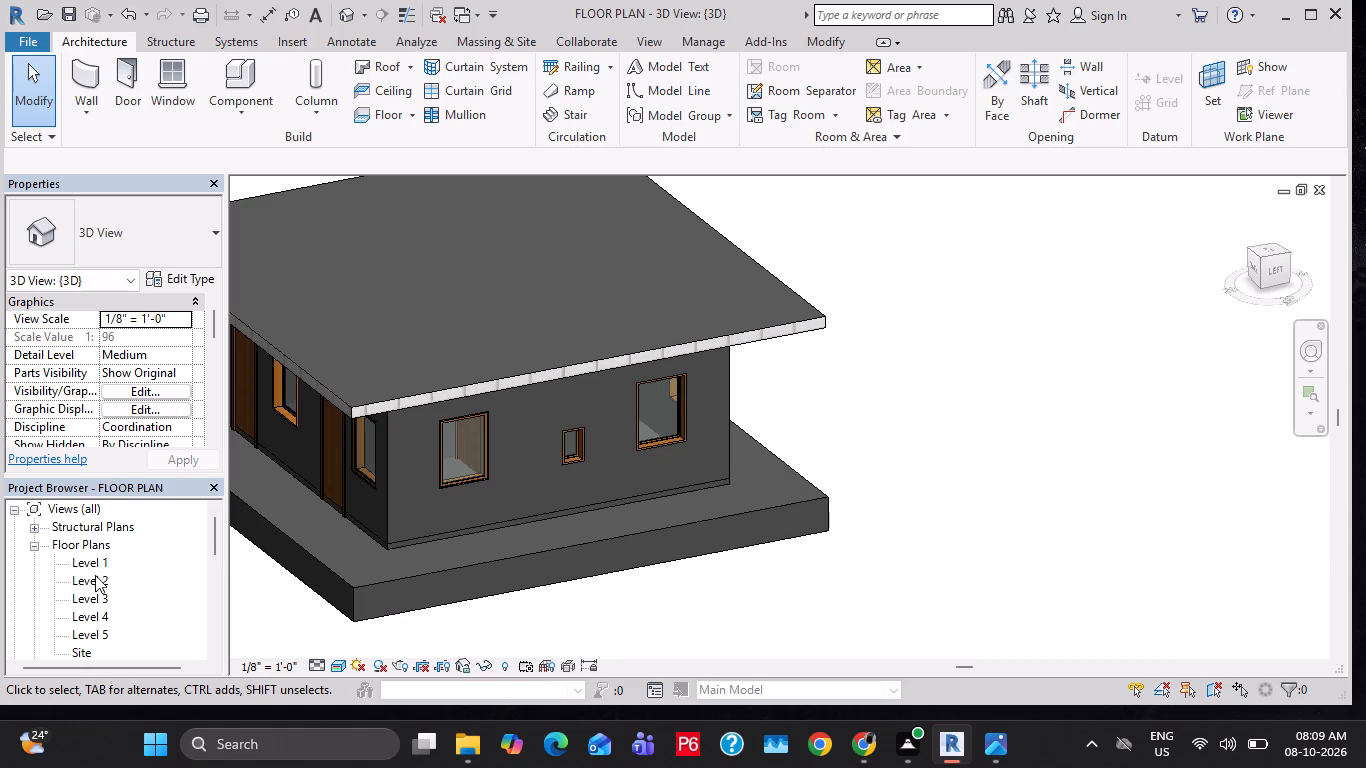
{"action": "double_click", "coordinate": [90, 560]}
{"action": "key", "text": "Escape"}
{"action": "key", "text": "Escape"}
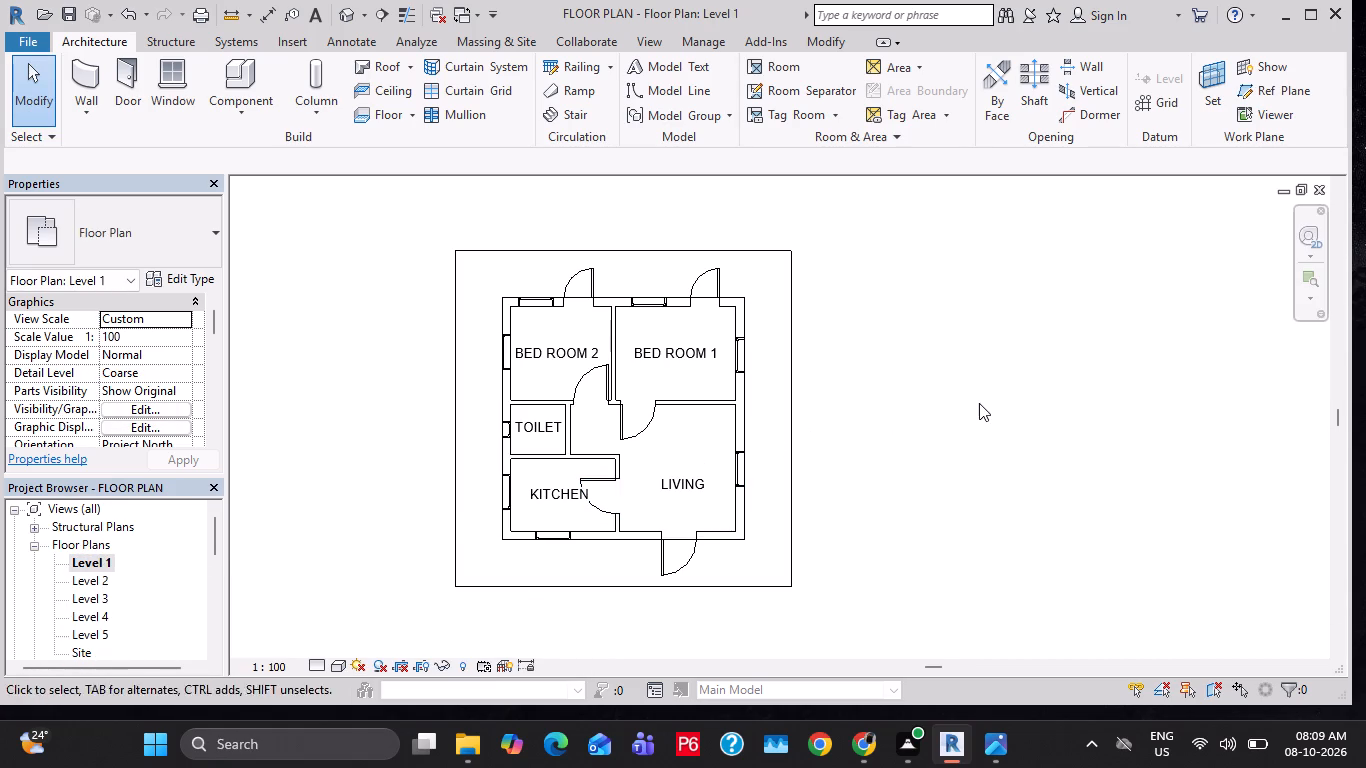
{"action": "key", "text": "Escape"}
{"action": "key", "text": "Escape"}
{"action": "key", "text": "Escape"}
{"action": "key", "text": "Escape"}
{"action": "key", "text": "Escape"}
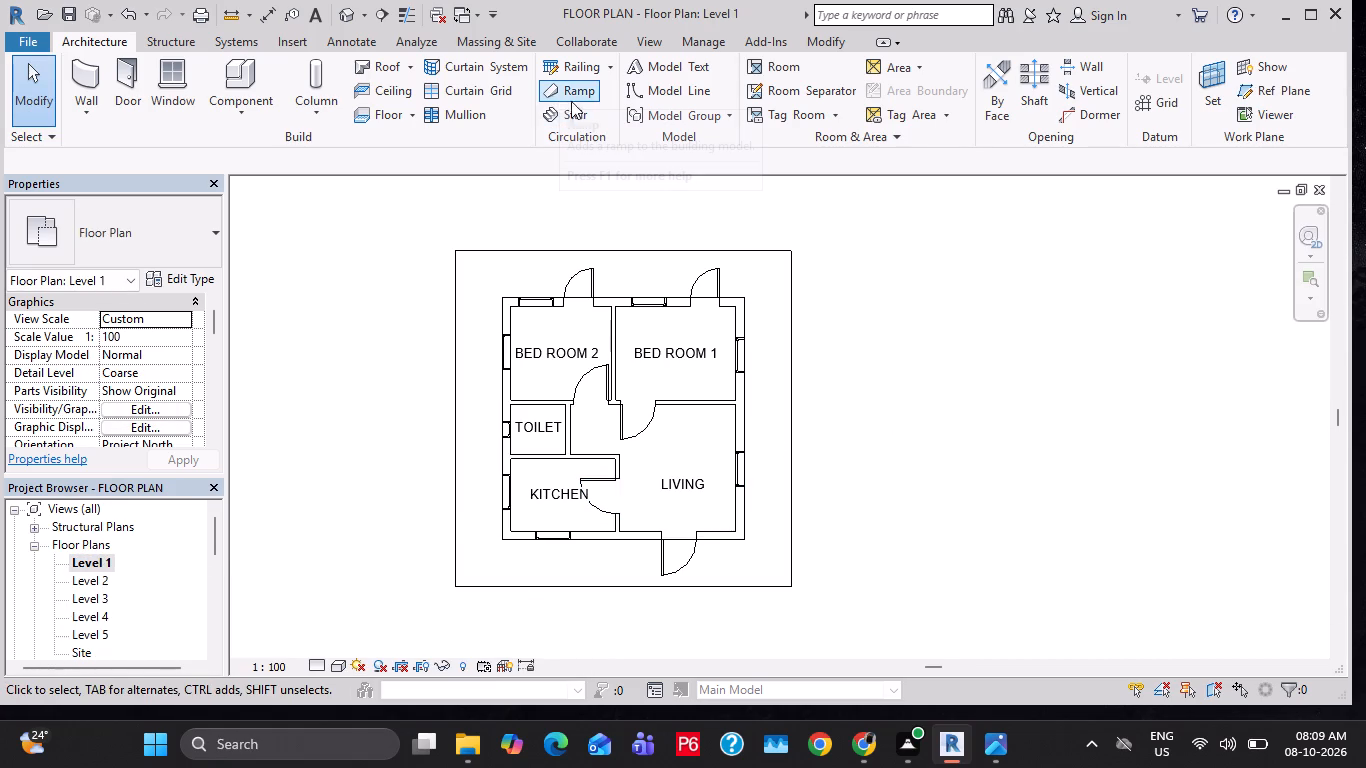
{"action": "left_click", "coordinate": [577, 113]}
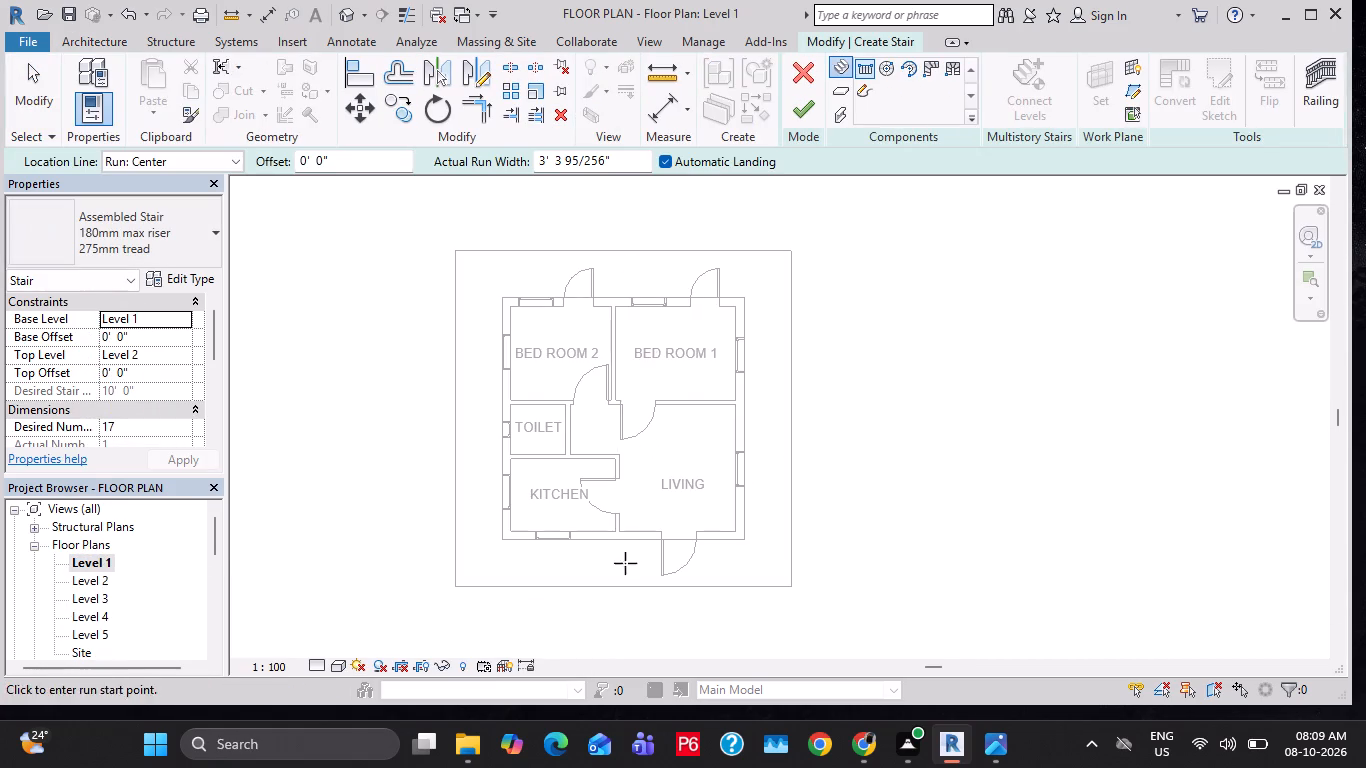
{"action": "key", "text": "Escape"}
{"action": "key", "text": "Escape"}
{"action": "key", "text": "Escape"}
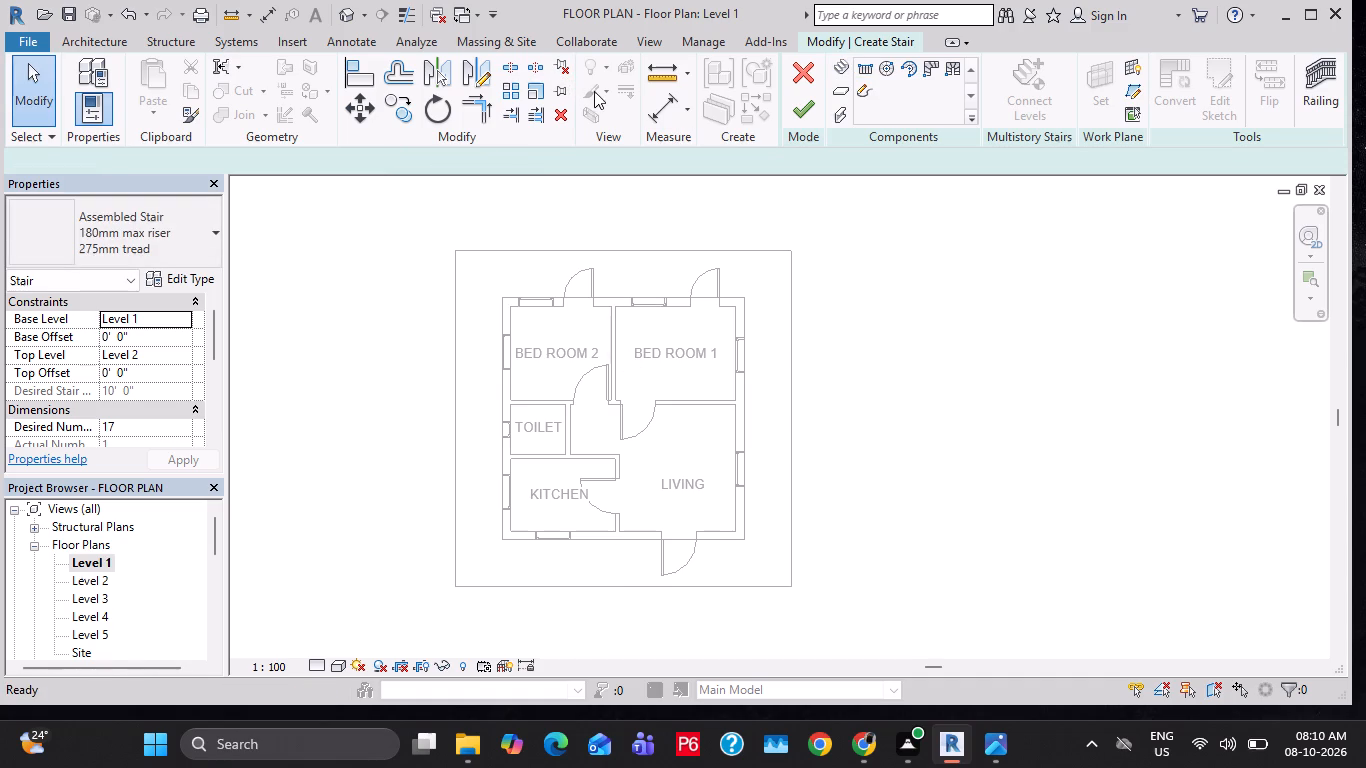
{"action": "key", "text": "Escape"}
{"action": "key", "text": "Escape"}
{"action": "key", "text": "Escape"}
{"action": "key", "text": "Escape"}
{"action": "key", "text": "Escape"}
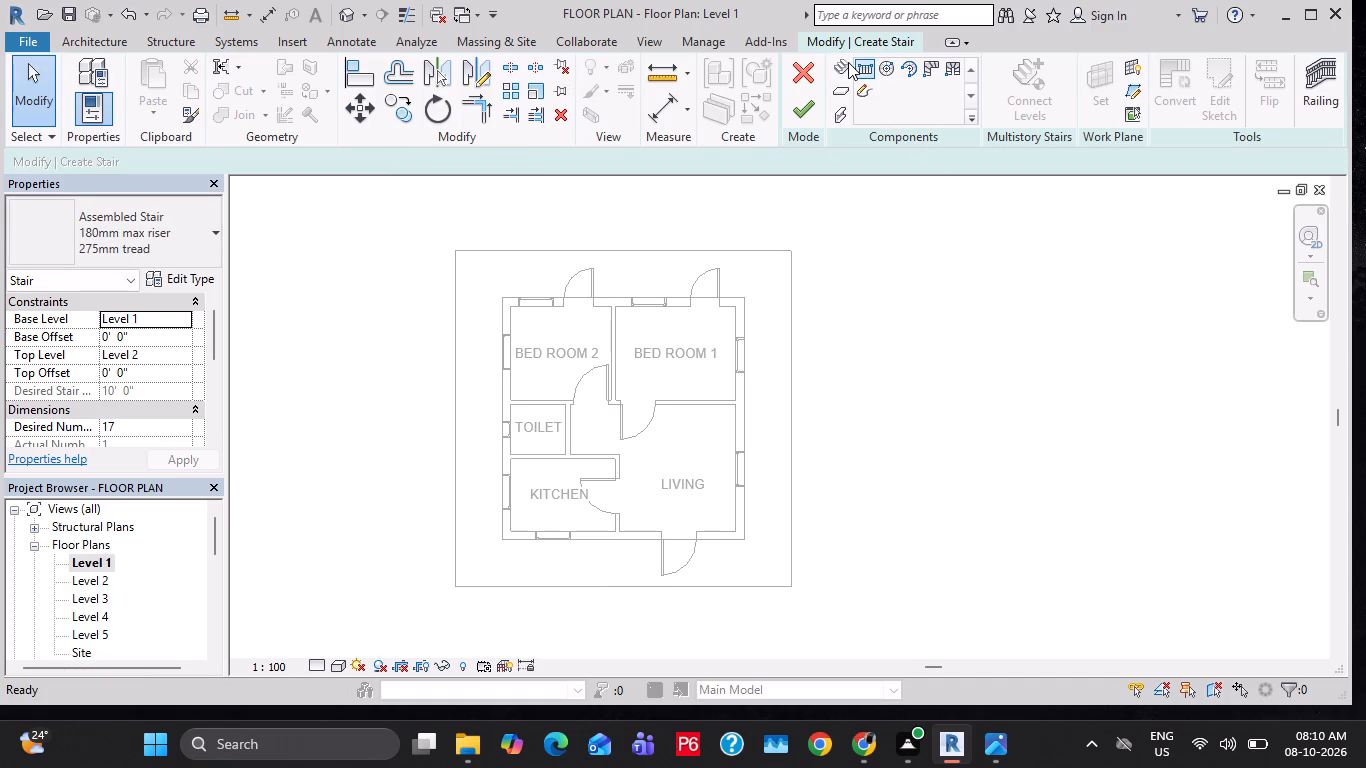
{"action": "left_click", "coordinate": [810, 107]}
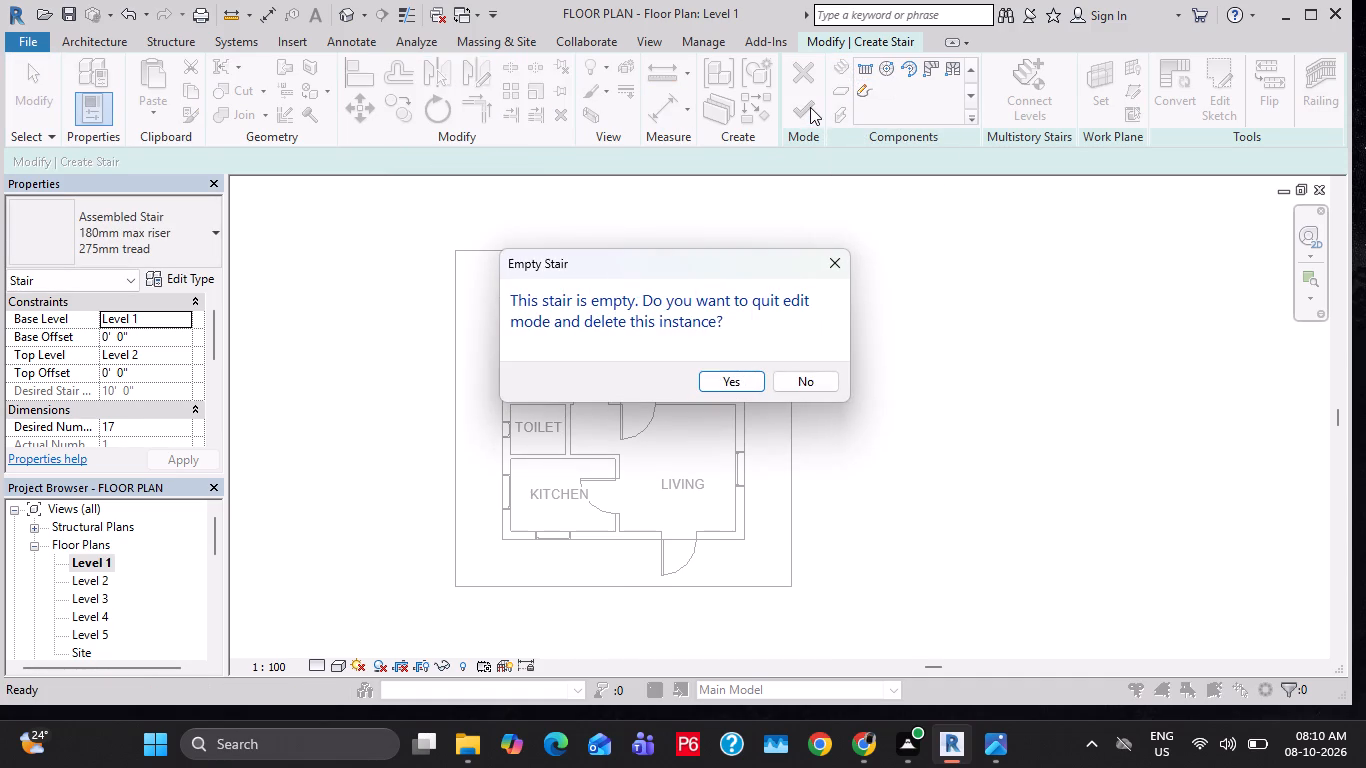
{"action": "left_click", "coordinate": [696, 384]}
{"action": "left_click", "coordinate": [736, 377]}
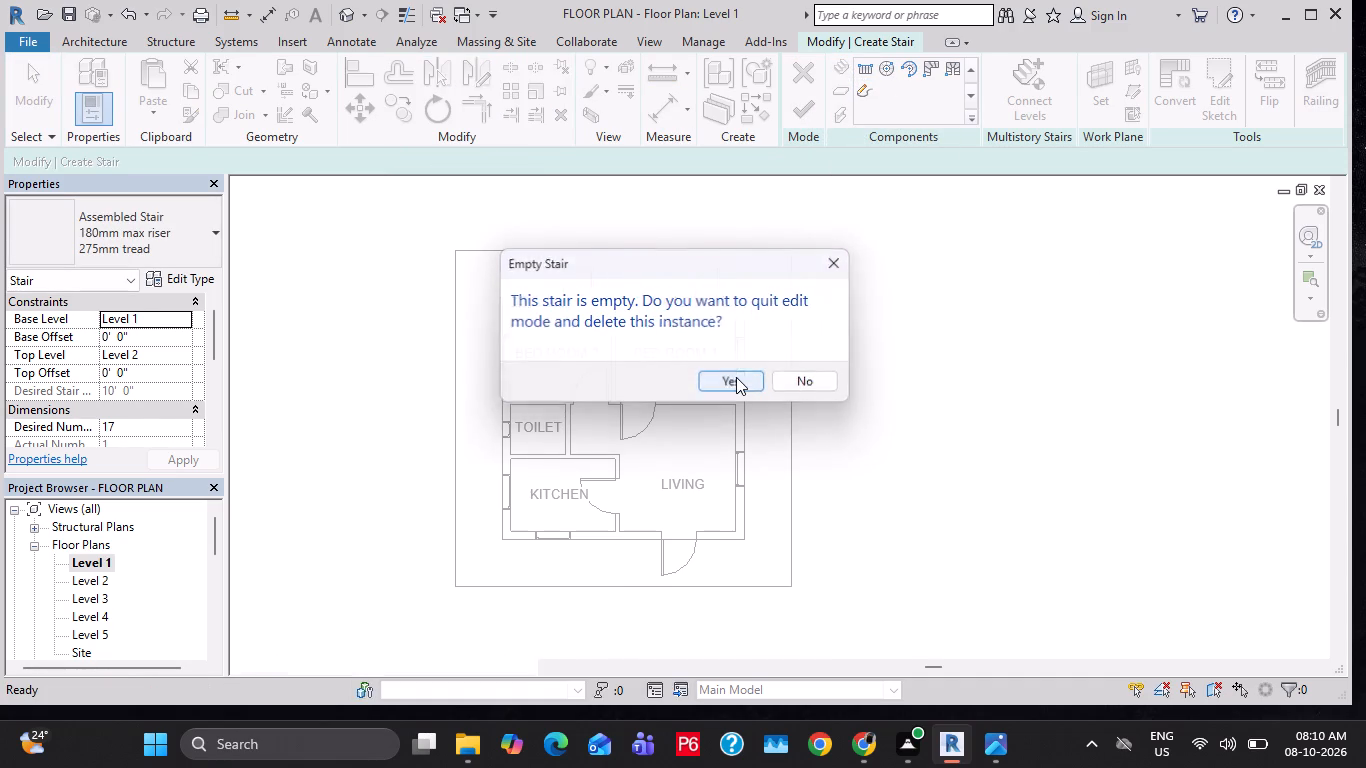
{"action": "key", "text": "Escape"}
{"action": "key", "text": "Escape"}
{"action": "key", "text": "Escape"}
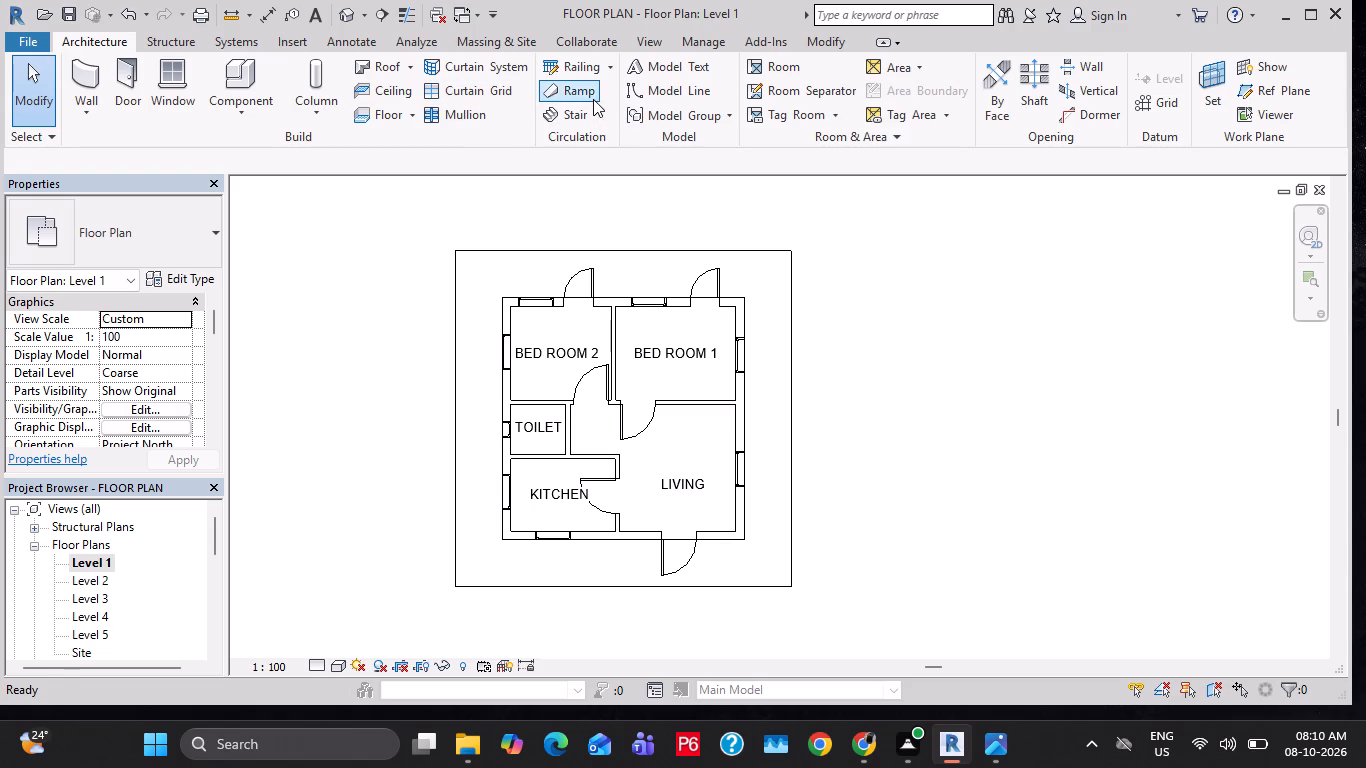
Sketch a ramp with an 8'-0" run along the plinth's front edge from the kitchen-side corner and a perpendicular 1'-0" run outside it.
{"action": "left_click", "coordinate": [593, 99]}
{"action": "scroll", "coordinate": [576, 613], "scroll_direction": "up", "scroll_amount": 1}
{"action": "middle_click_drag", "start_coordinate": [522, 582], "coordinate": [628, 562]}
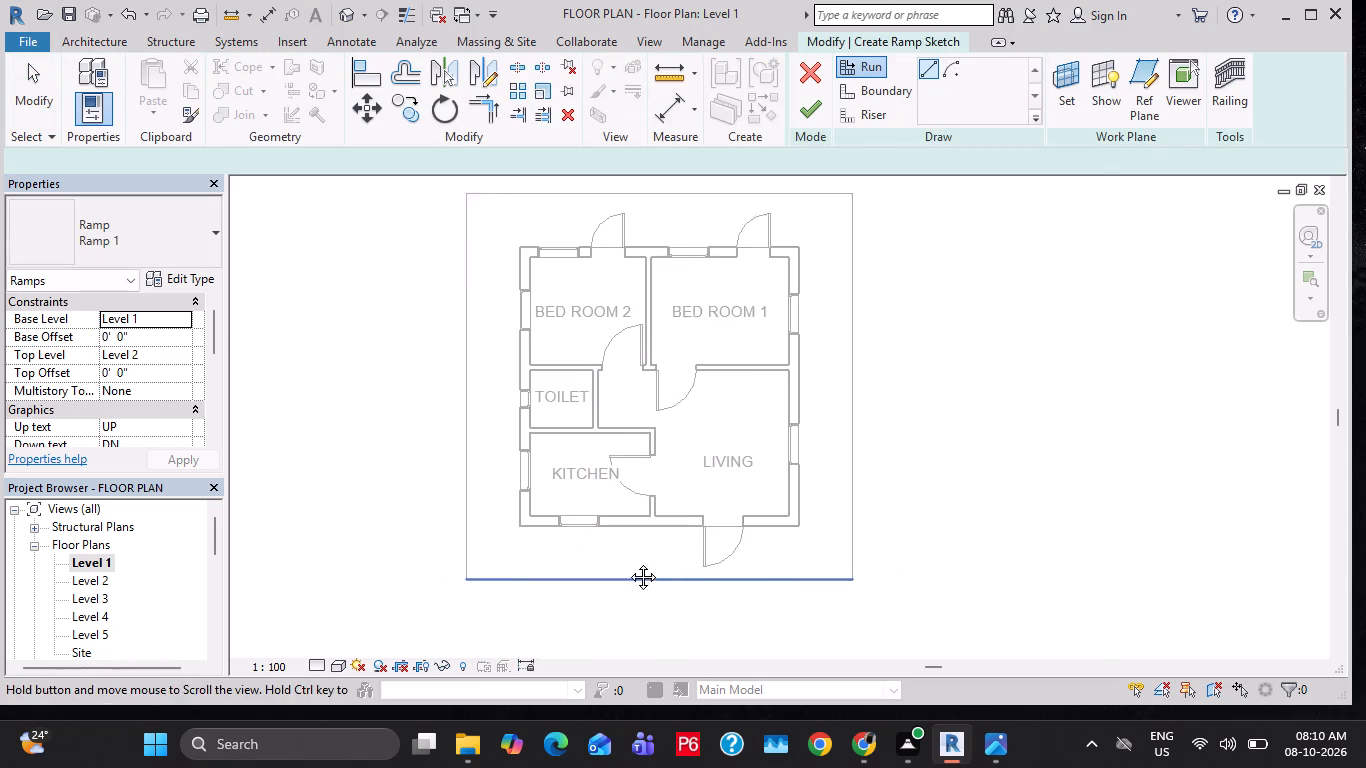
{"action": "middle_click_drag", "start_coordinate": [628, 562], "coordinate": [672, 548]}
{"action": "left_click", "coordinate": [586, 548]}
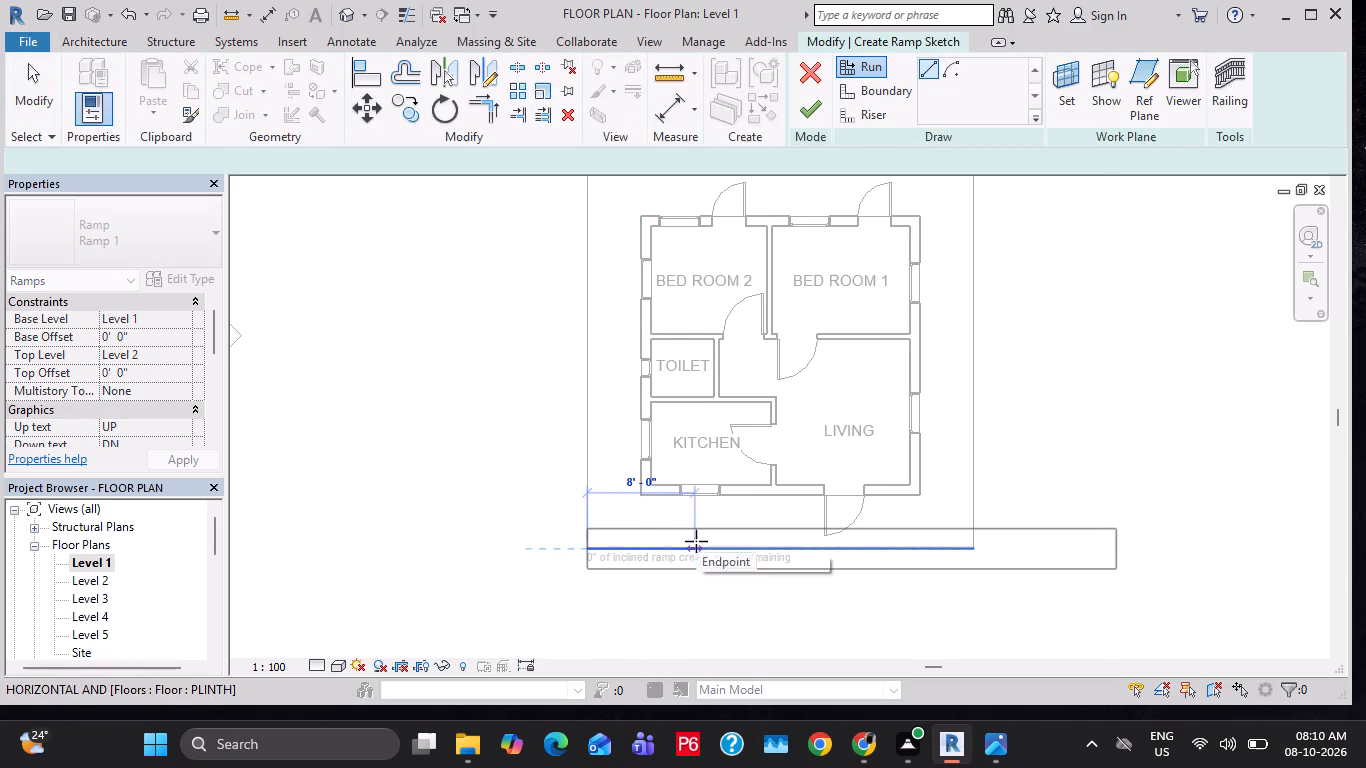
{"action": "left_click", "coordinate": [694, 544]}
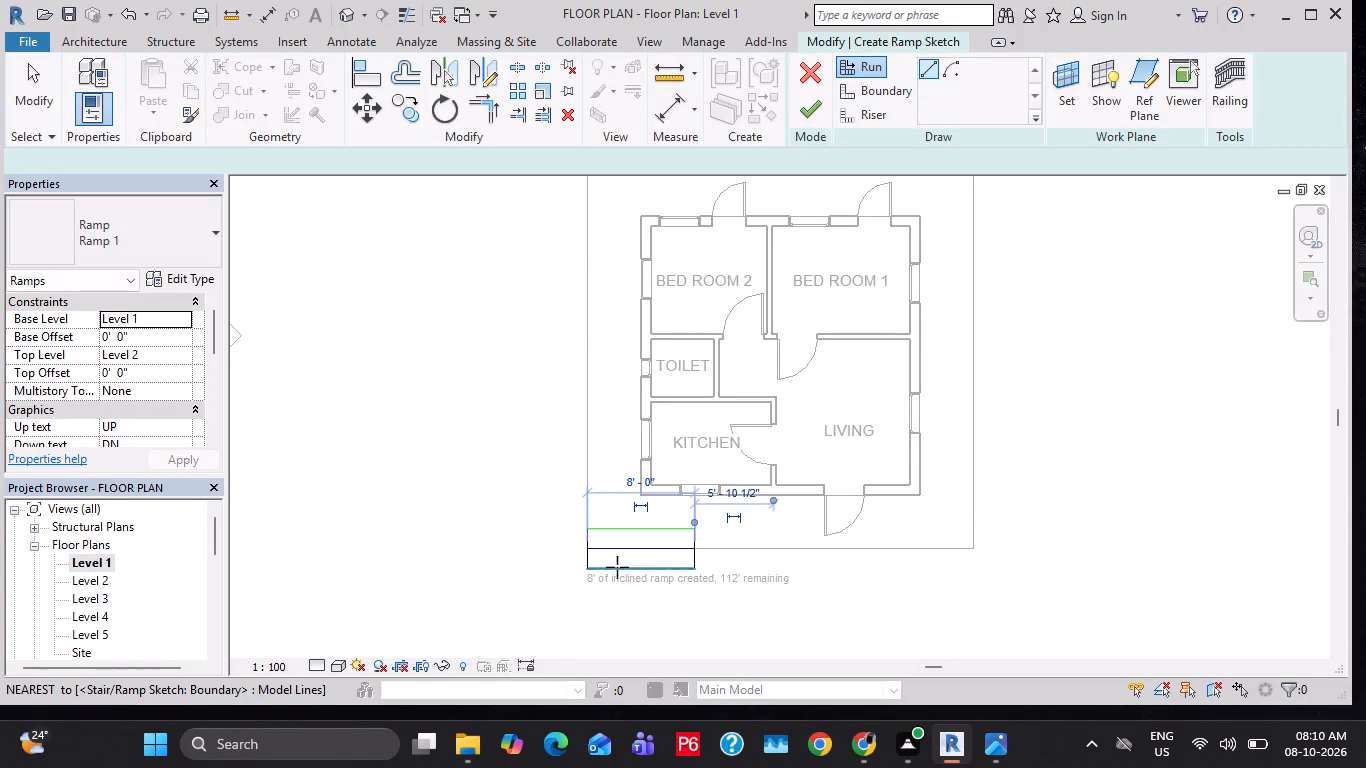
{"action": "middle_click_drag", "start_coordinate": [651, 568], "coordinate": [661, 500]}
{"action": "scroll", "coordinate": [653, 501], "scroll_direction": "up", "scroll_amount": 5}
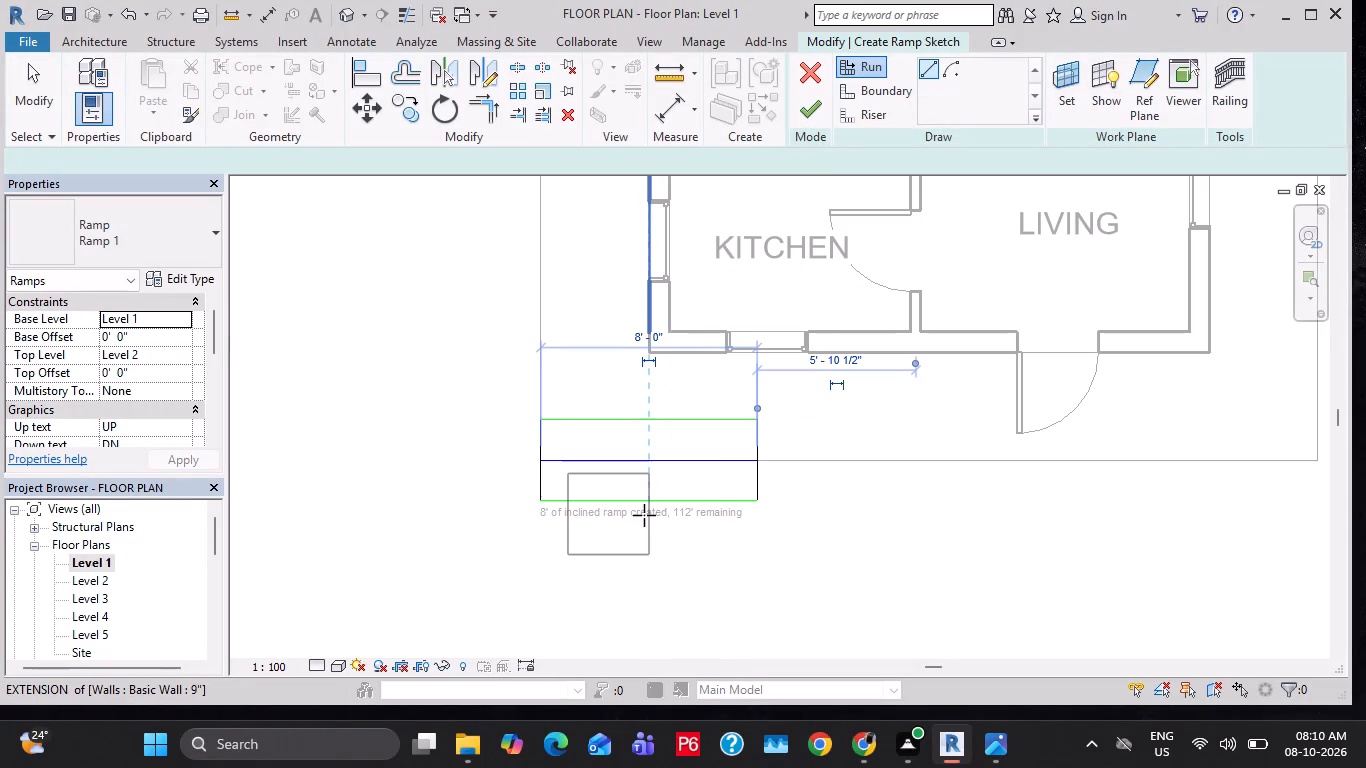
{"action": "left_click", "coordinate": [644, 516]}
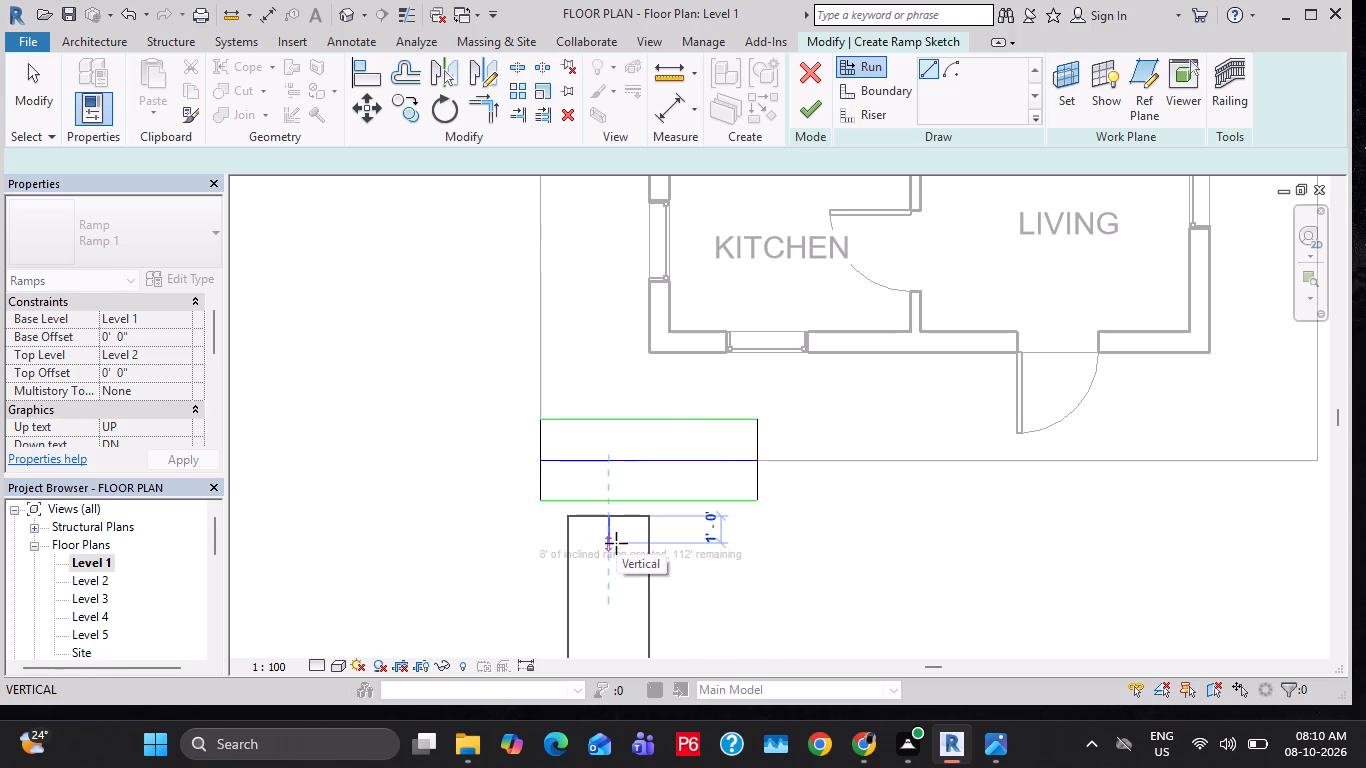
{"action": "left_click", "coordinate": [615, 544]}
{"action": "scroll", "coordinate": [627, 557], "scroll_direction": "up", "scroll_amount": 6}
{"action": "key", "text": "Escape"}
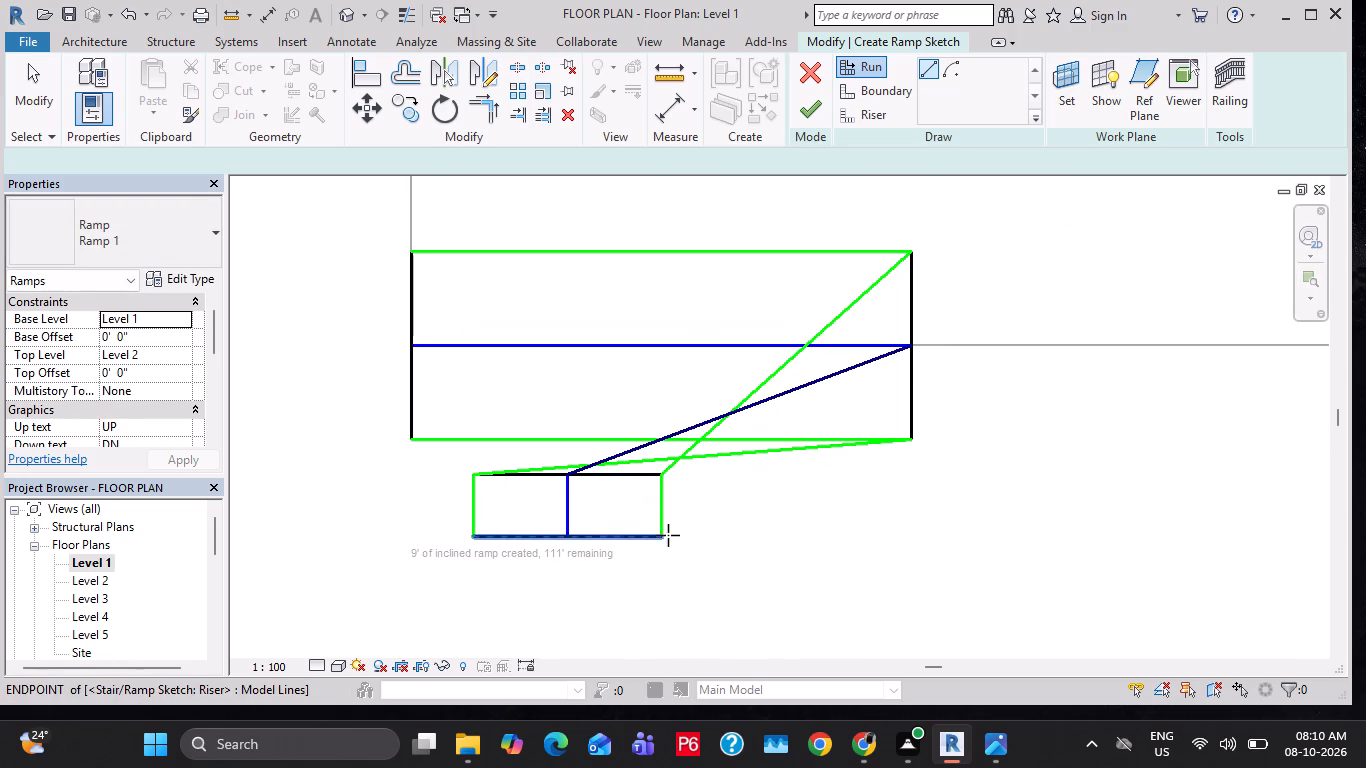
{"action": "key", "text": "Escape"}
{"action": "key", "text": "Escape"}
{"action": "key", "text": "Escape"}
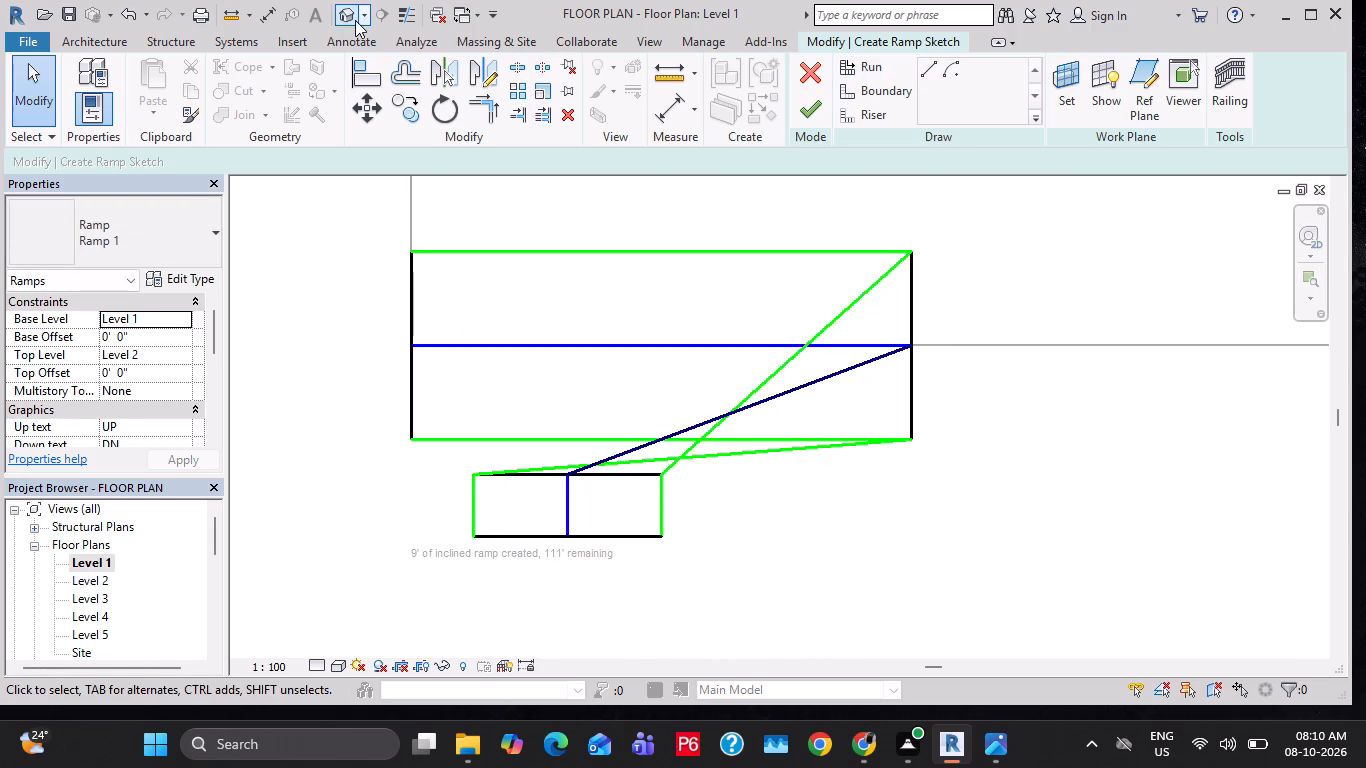
Examine the two-run ramp sketch against the plinth corner in the default 3D view.
{"action": "left_click", "coordinate": [355, 20]}
{"action": "scroll", "coordinate": [717, 487], "scroll_direction": "down", "scroll_amount": 2}
{"action": "middle_click_drag", "start_coordinate": [869, 509], "coordinate": [678, 512]}
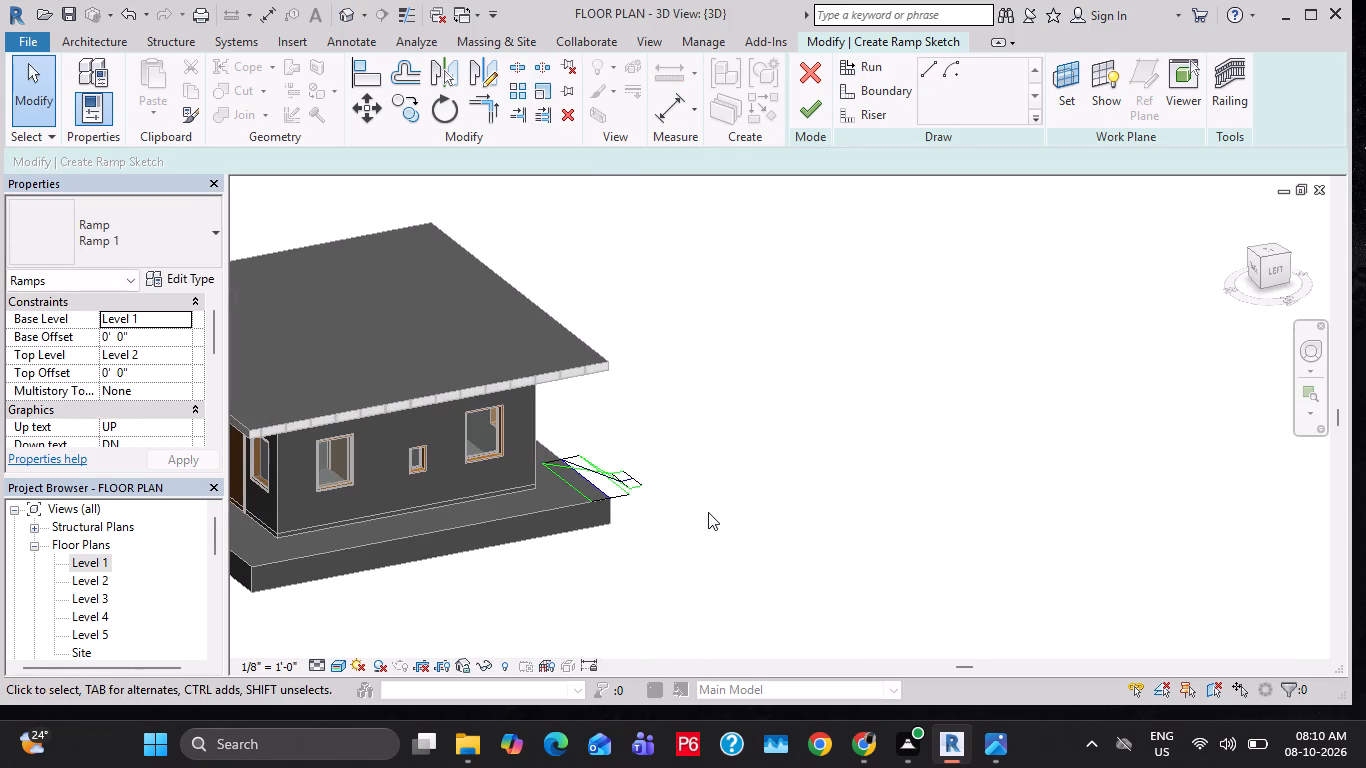
{"action": "middle_click_drag", "start_coordinate": [708, 512], "coordinate": [406, 472], "text": "shift"}
{"action": "scroll", "coordinate": [149, 558], "scroll_direction": "up", "scroll_amount": 2}
{"action": "middle_click_drag", "start_coordinate": [283, 562], "coordinate": [613, 535], "text": "shift"}
{"action": "scroll", "coordinate": [549, 533], "scroll_direction": "up", "scroll_amount": 3}
{"action": "middle_click_drag", "start_coordinate": [655, 499], "coordinate": [597, 529]}
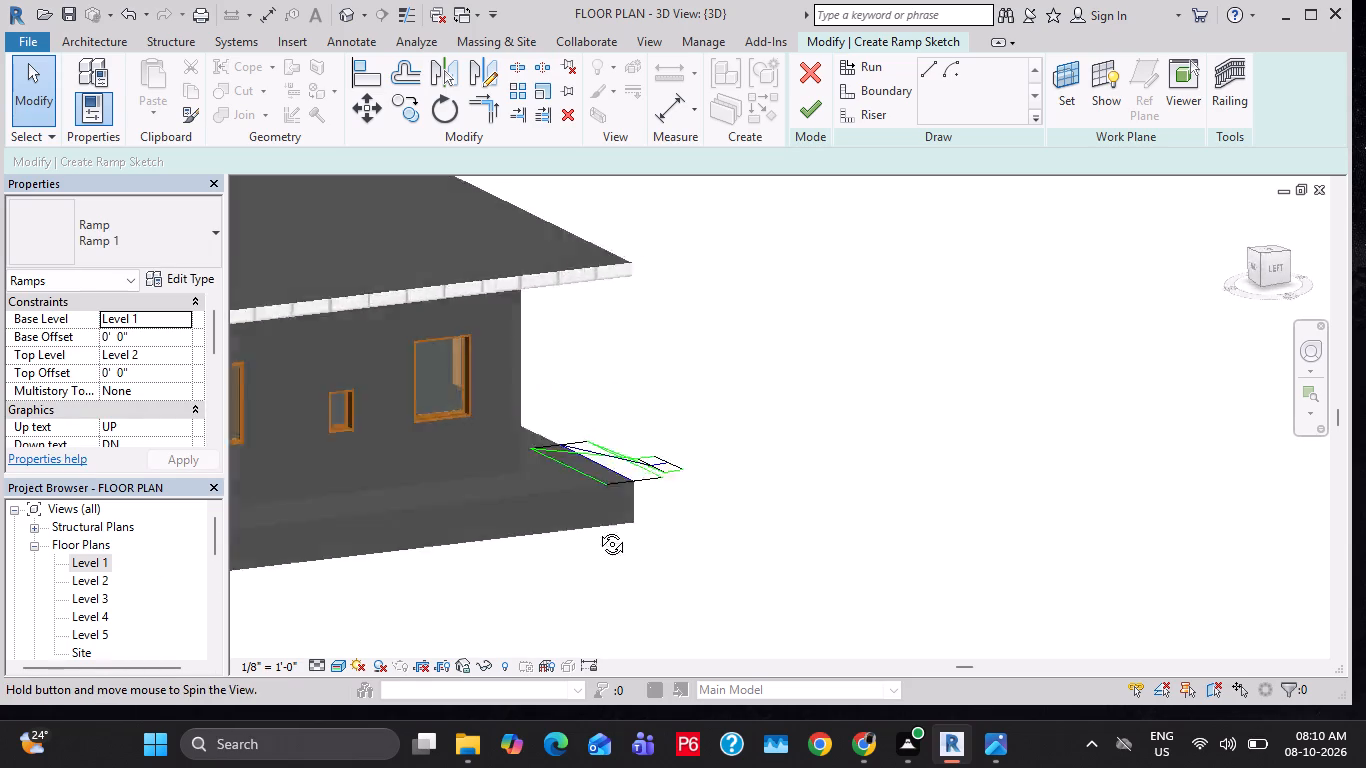
{"action": "middle_click_drag", "start_coordinate": [597, 529], "coordinate": [390, 541]}
{"action": "left_click", "coordinate": [470, 561]}
{"action": "scroll", "coordinate": [379, 514], "scroll_direction": "up", "scroll_amount": 7}
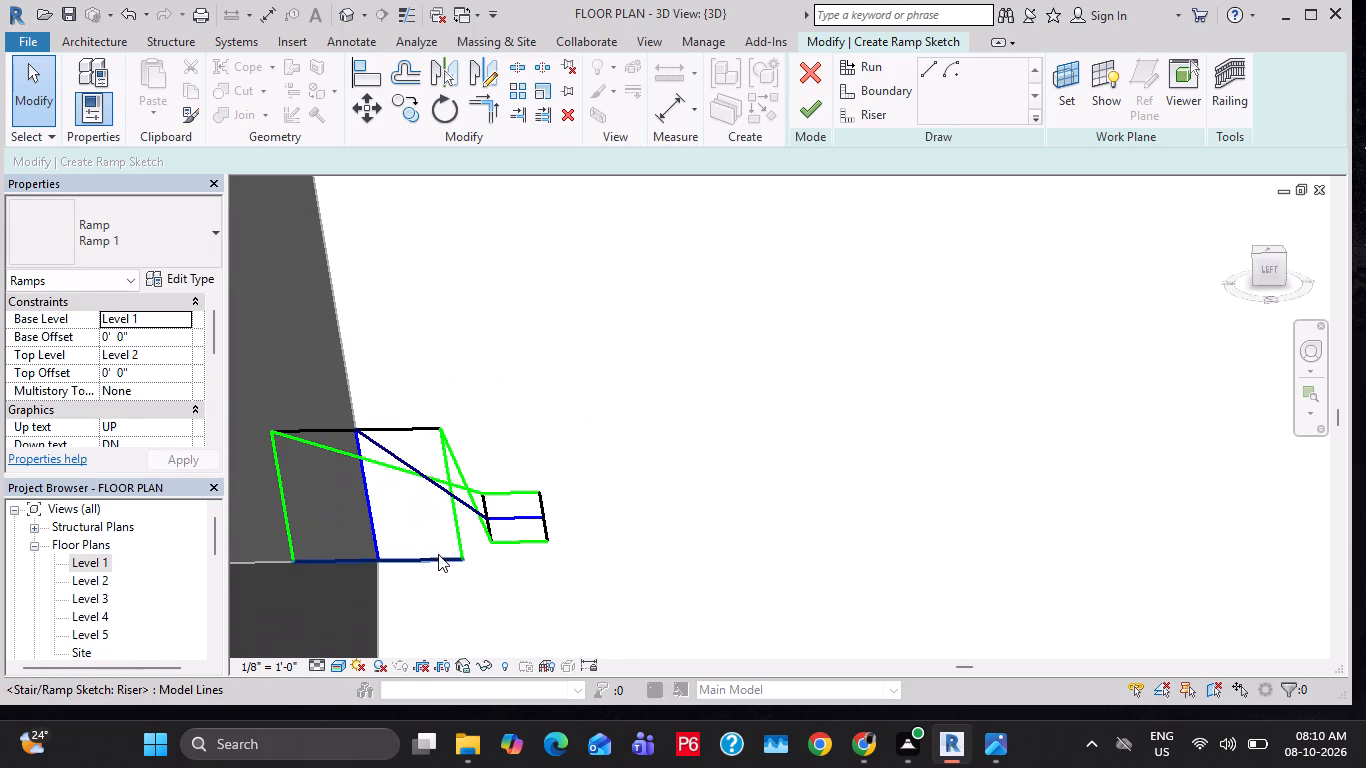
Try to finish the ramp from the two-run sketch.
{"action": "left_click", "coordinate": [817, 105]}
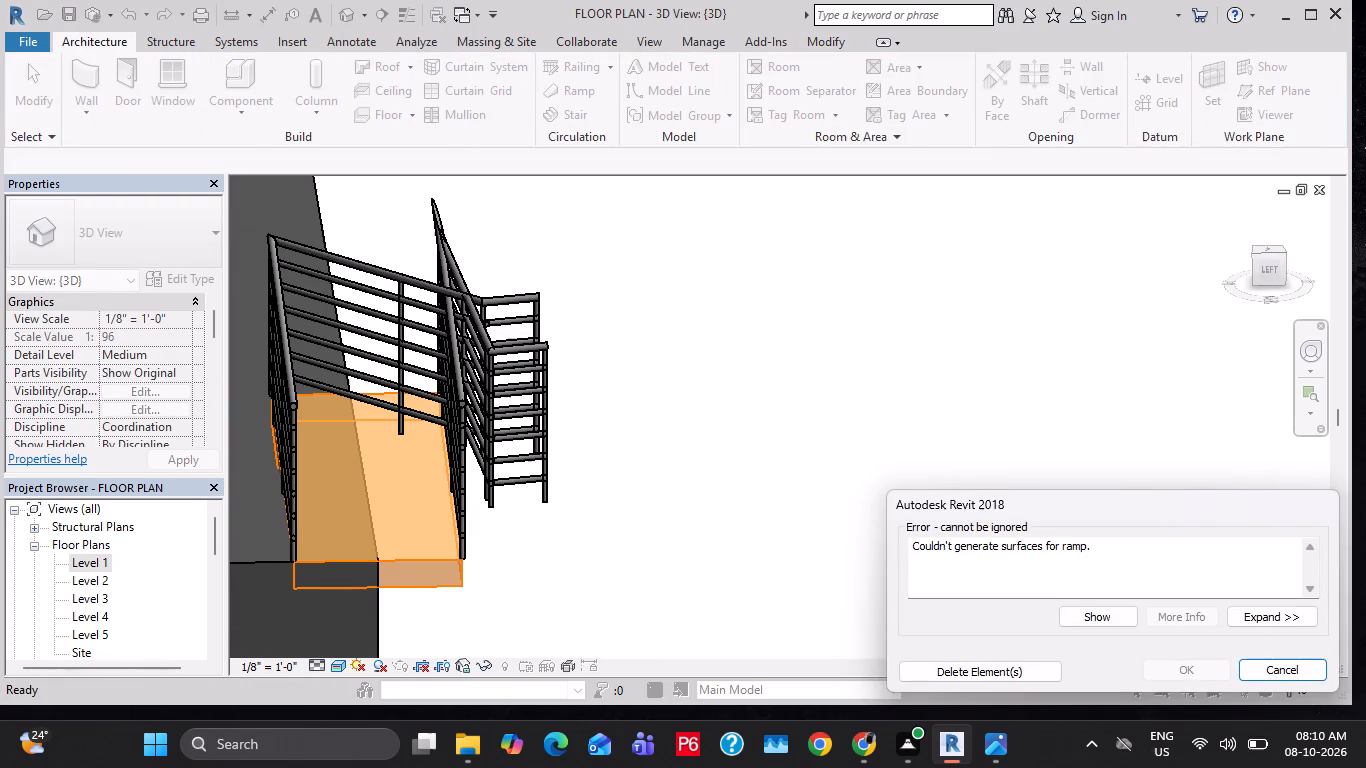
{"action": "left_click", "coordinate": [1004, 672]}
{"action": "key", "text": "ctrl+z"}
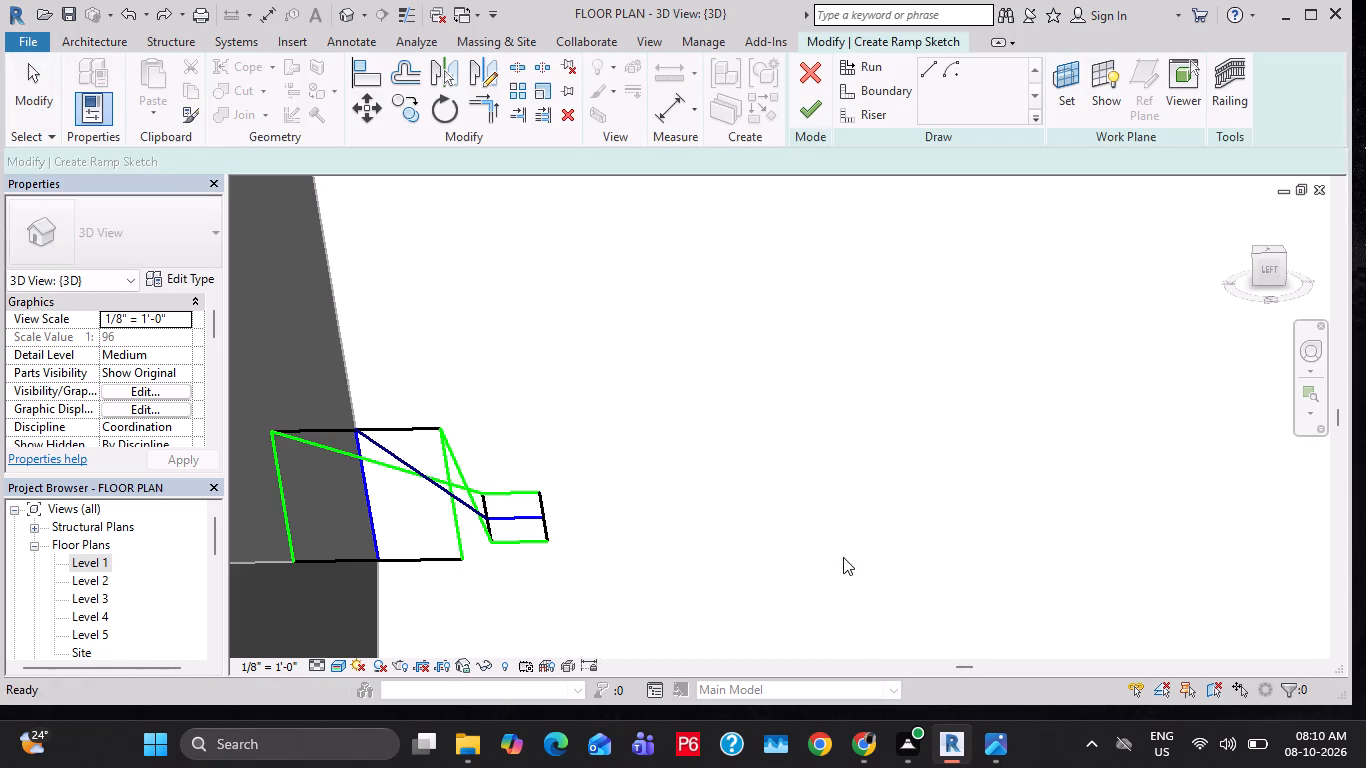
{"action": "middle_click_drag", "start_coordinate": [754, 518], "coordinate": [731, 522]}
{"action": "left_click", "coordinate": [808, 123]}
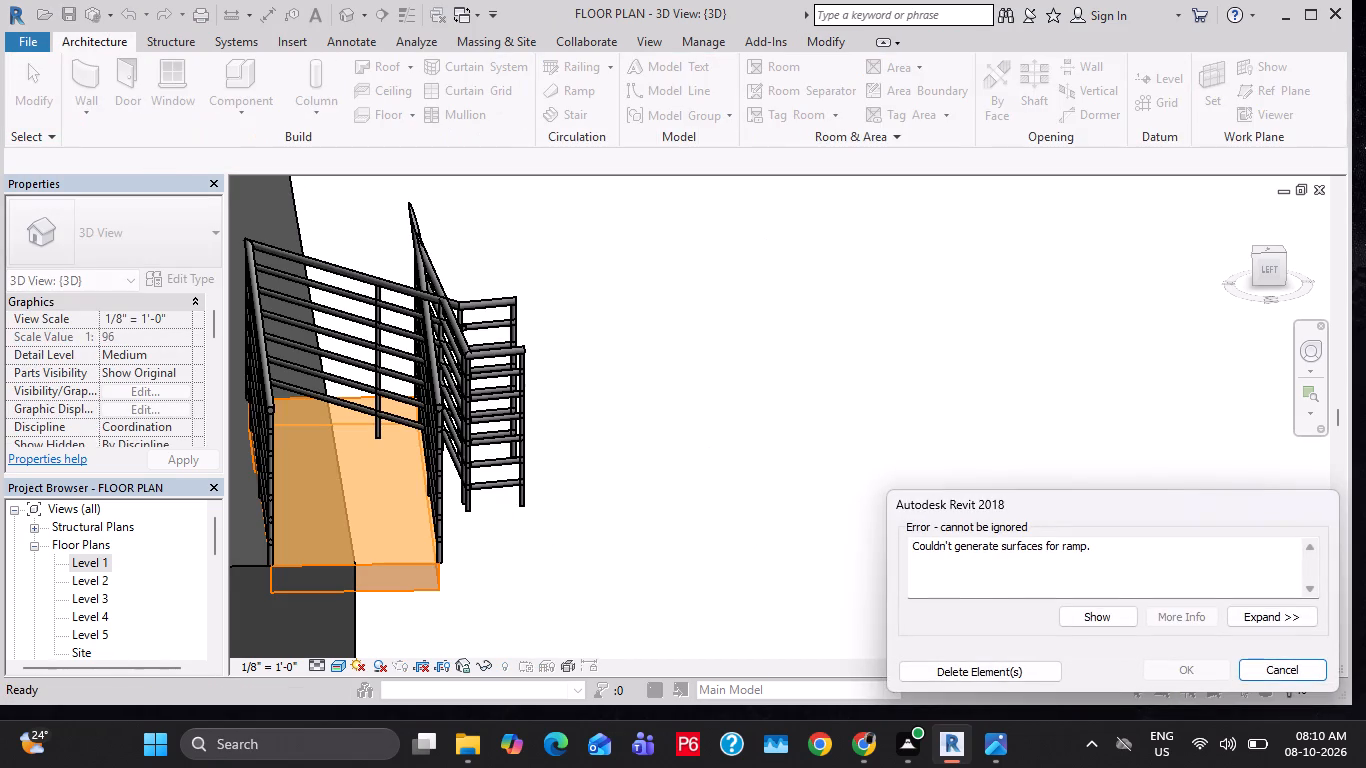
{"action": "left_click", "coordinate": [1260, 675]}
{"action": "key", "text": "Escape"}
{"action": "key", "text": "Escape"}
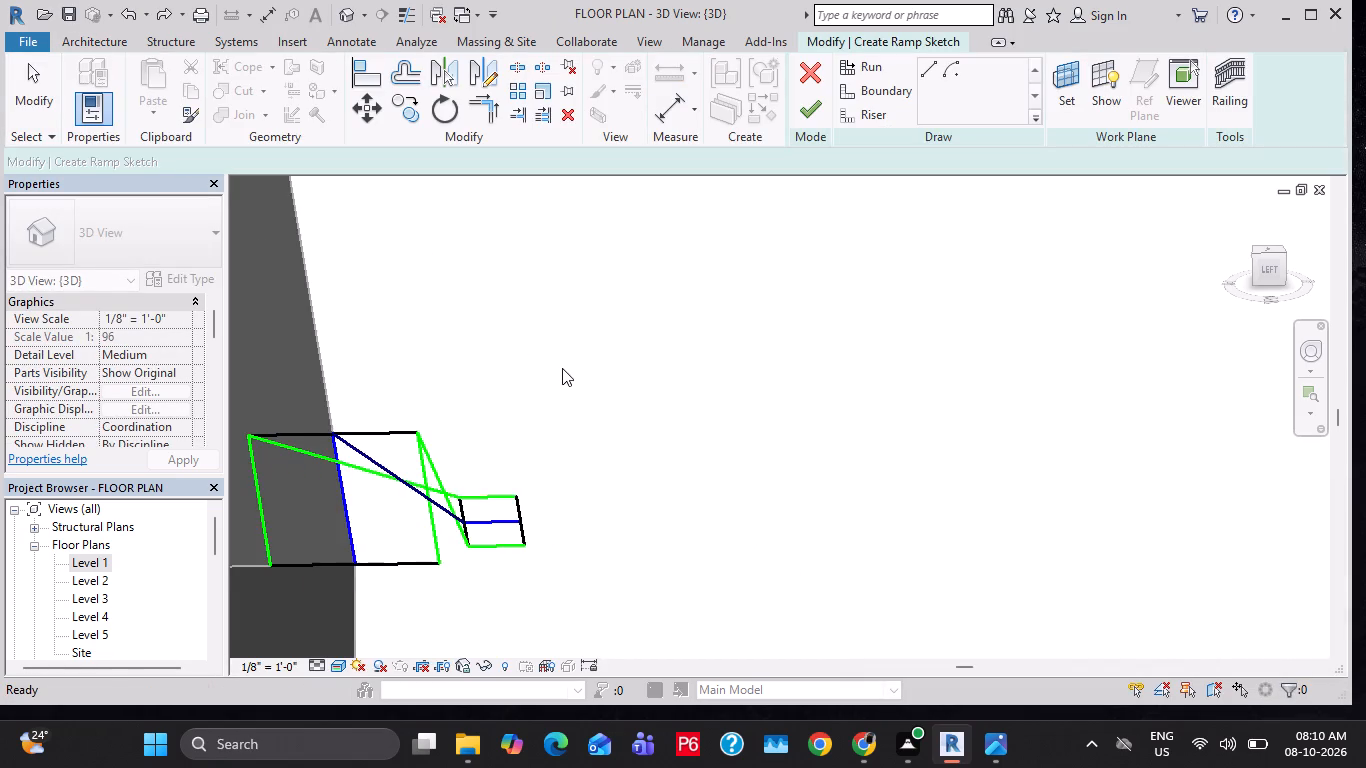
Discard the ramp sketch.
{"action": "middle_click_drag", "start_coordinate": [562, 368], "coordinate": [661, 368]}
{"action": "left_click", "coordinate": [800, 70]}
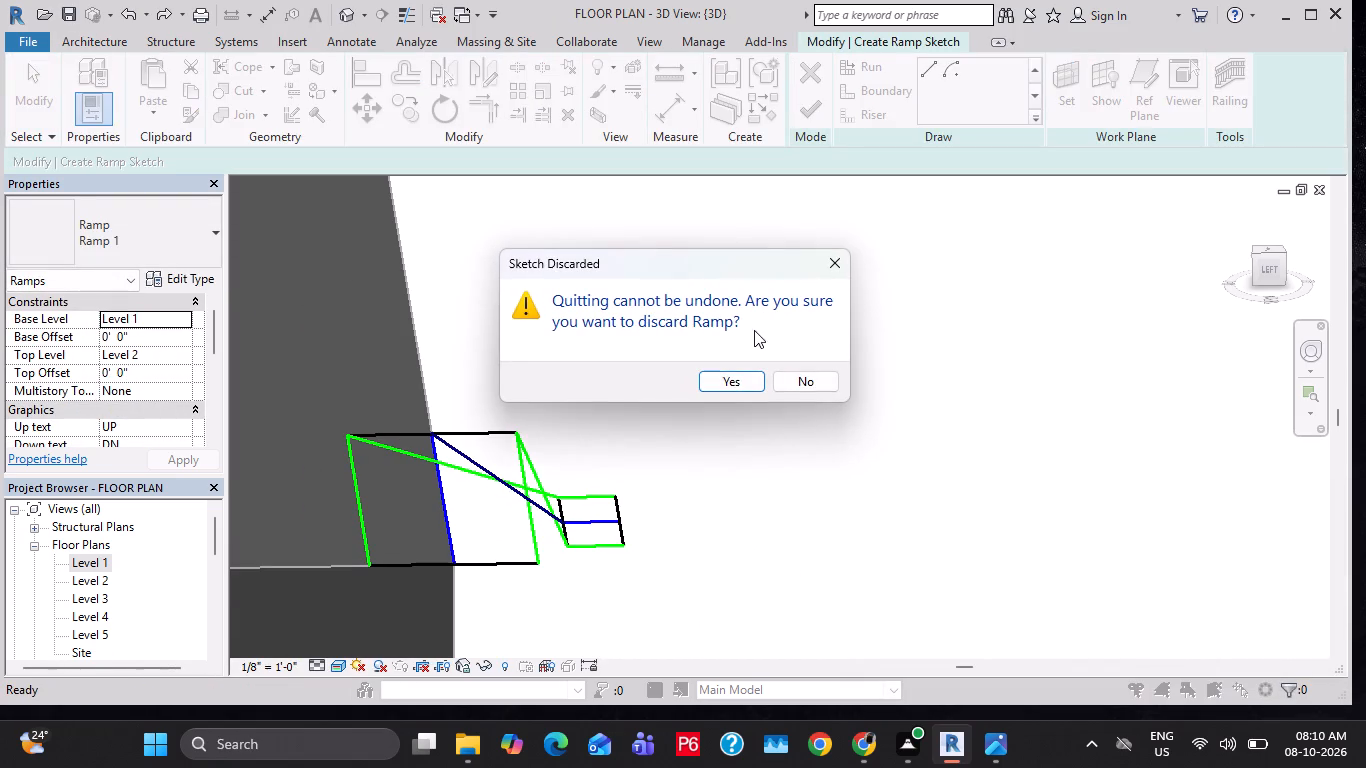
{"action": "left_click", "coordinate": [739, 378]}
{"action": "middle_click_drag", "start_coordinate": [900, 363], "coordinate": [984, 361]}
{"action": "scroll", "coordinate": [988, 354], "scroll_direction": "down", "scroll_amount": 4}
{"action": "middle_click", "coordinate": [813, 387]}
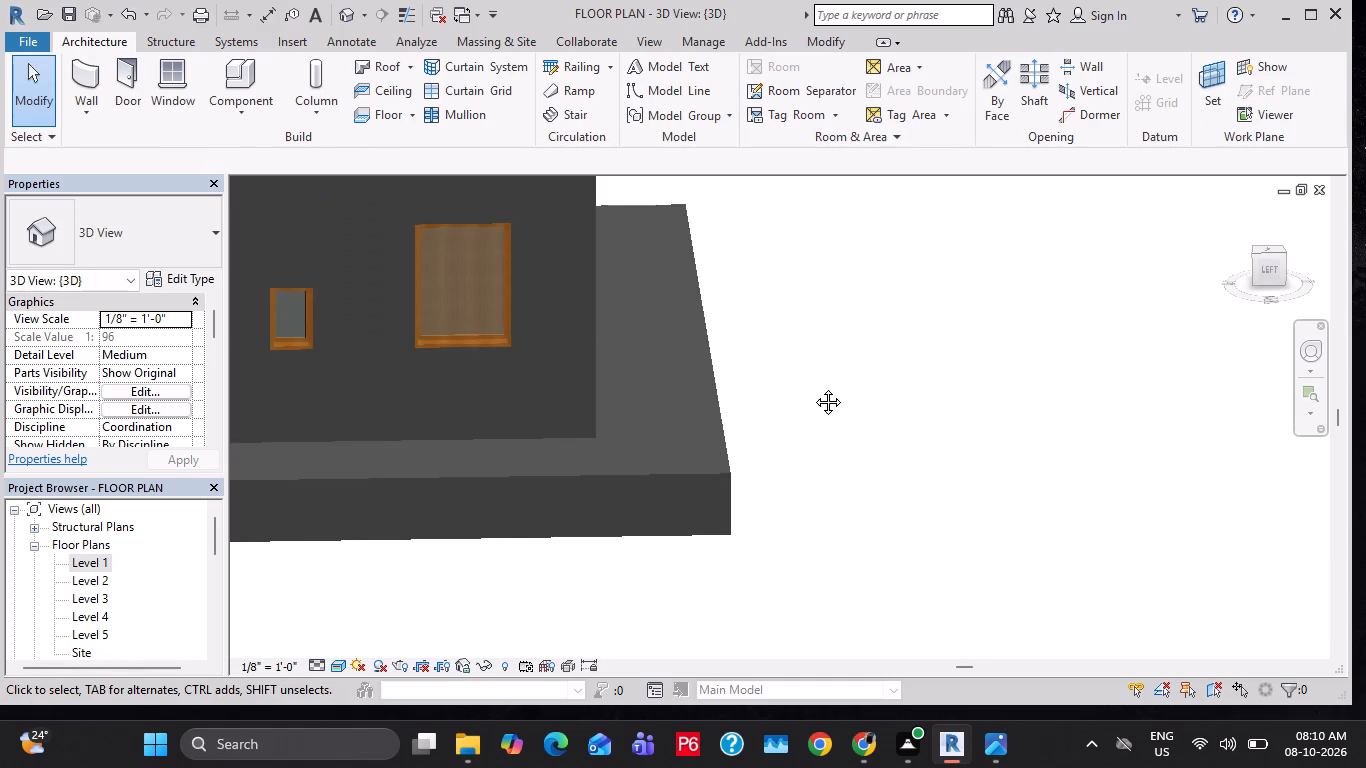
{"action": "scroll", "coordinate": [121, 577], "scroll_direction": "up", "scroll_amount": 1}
In the Level 1 plan, create a ramp with a 4'-9" run along the plinth's front edge from the kitchen-side corner and a perpendicular 2'-0" run outside.
{"action": "double_click", "coordinate": [106, 566]}
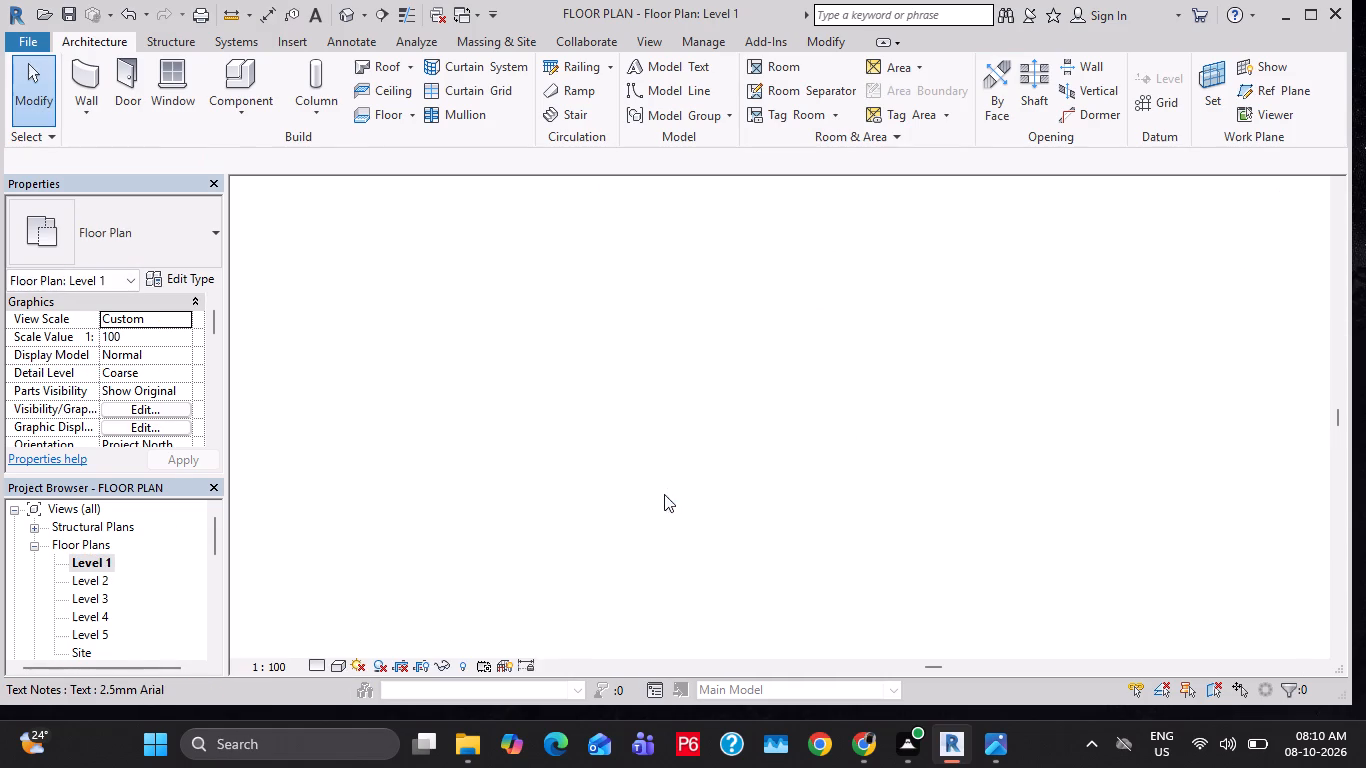
{"action": "middle_click_drag", "start_coordinate": [626, 517], "coordinate": [649, 481]}
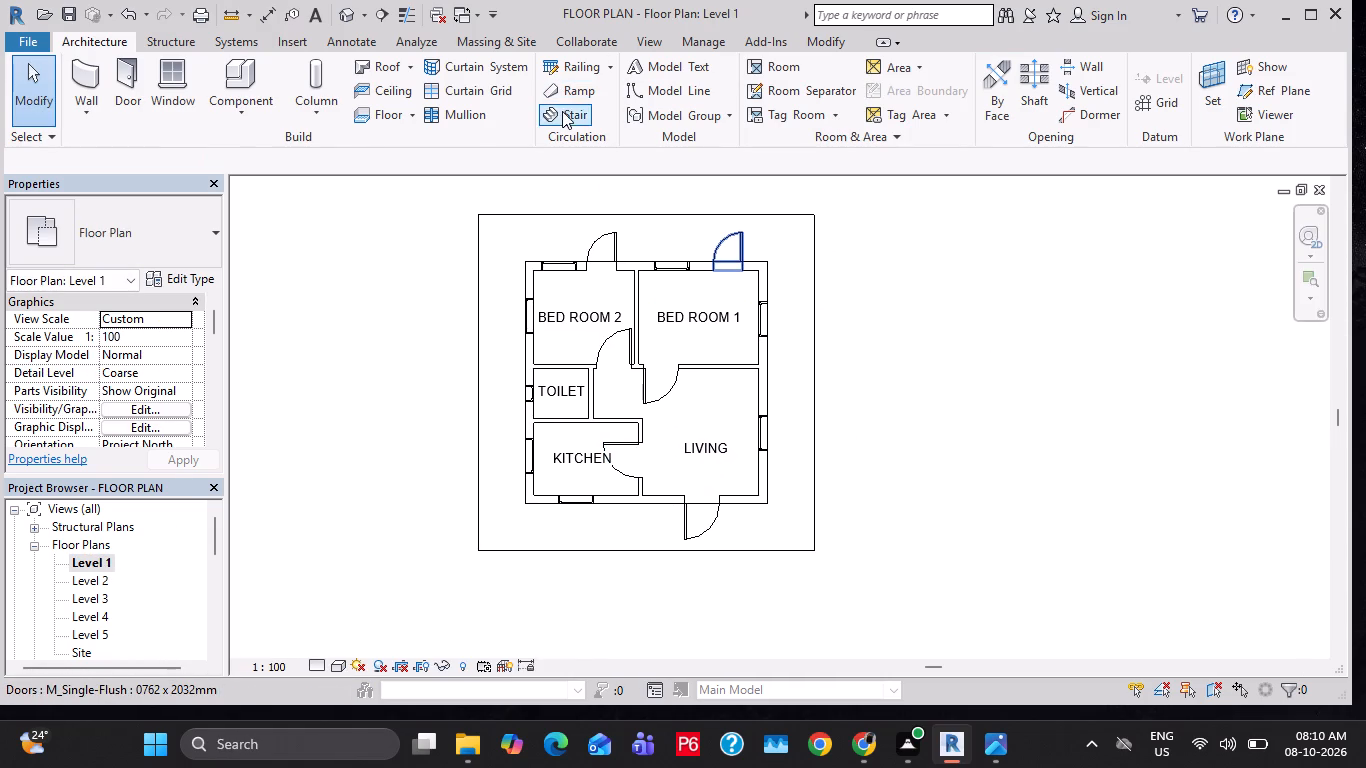
{"action": "left_click", "coordinate": [572, 92]}
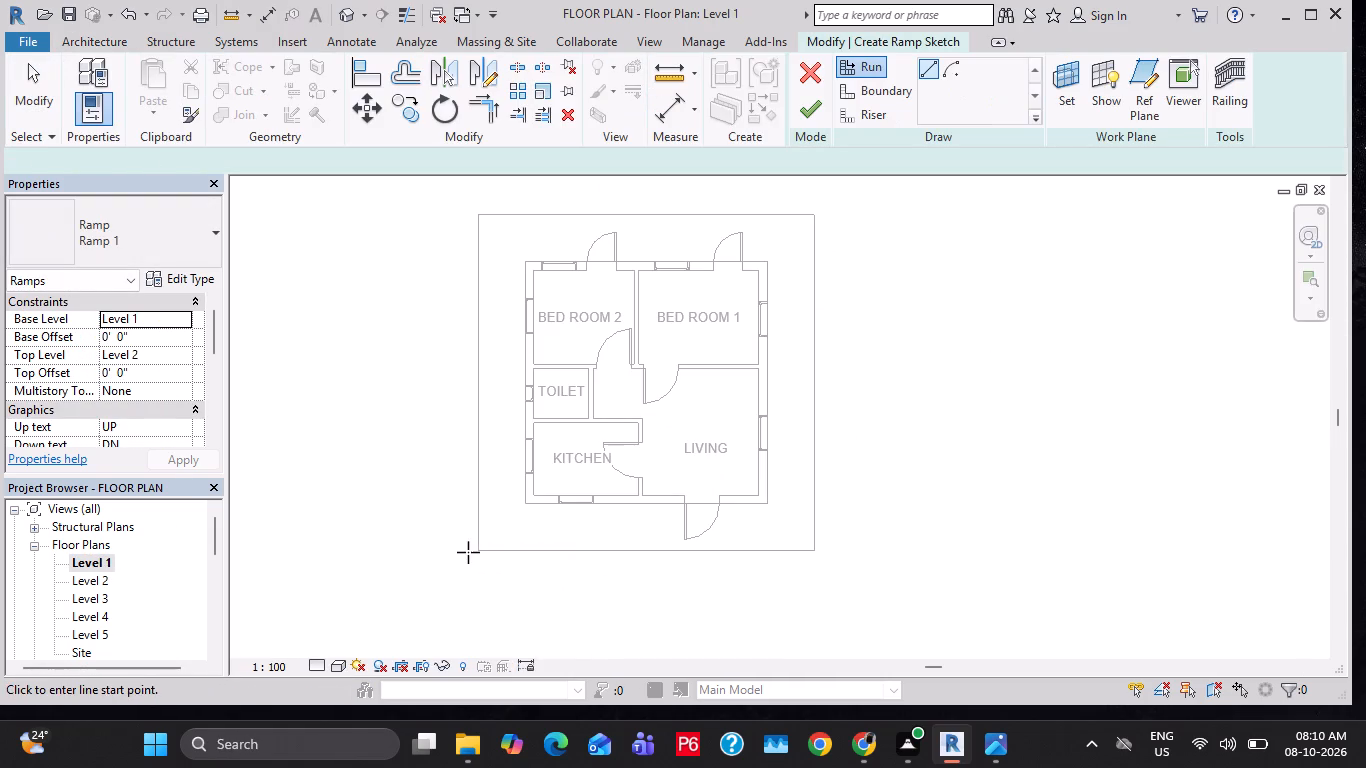
{"action": "left_click", "coordinate": [479, 552]}
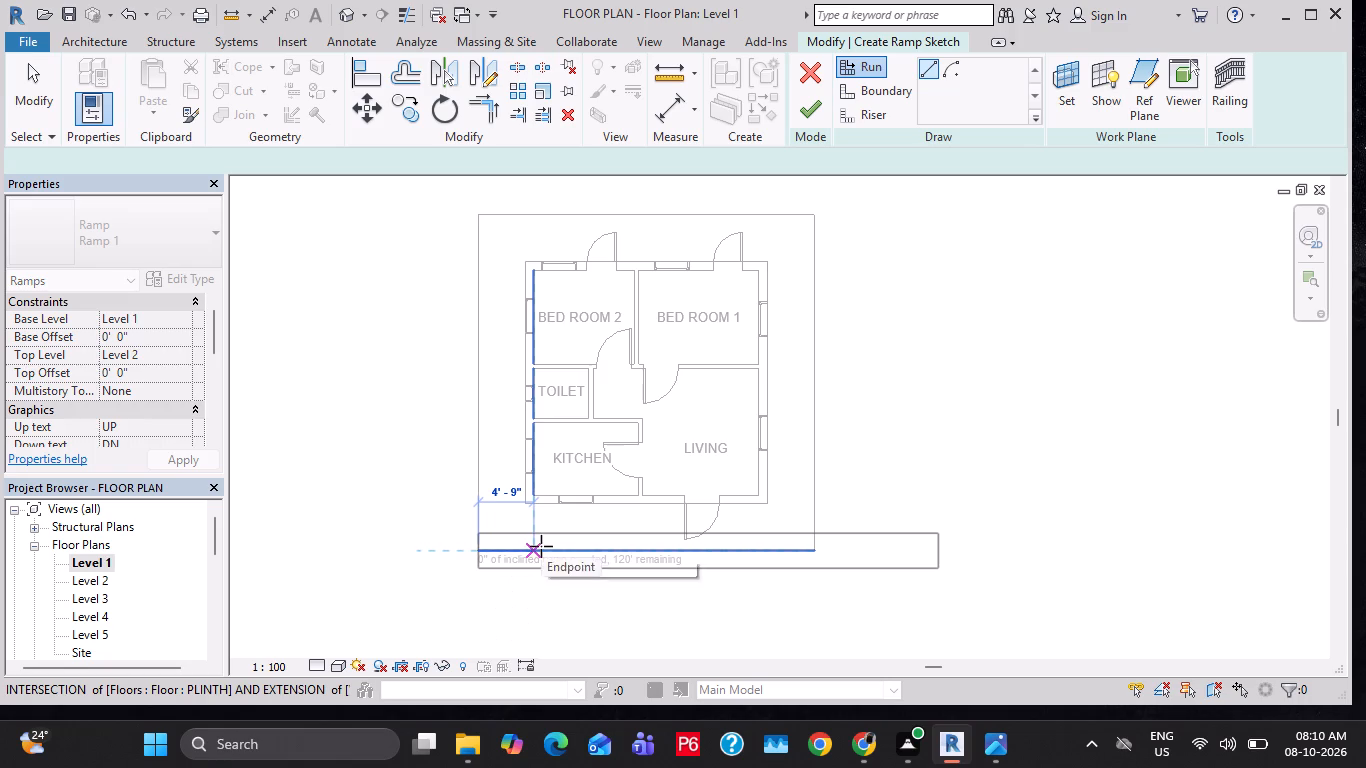
{"action": "left_click", "coordinate": [536, 547]}
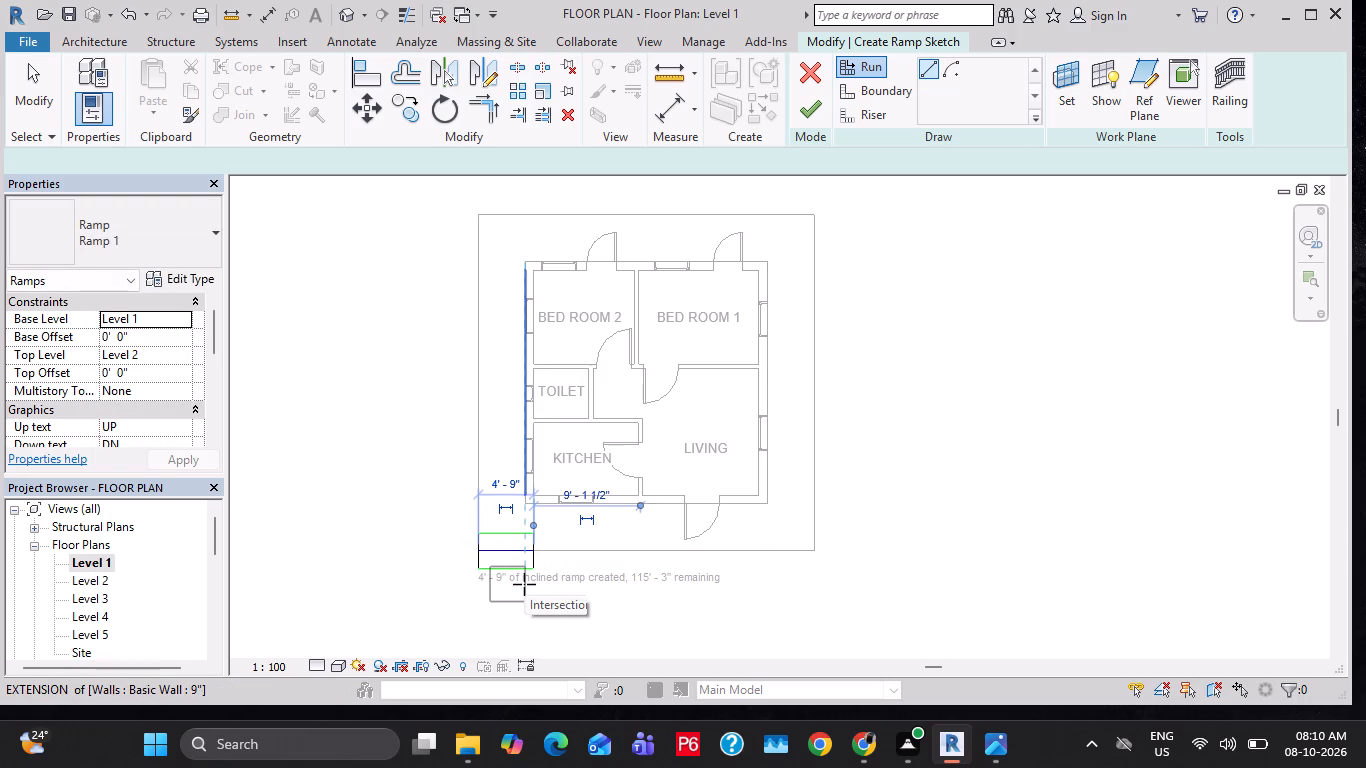
{"action": "left_click", "coordinate": [522, 584]}
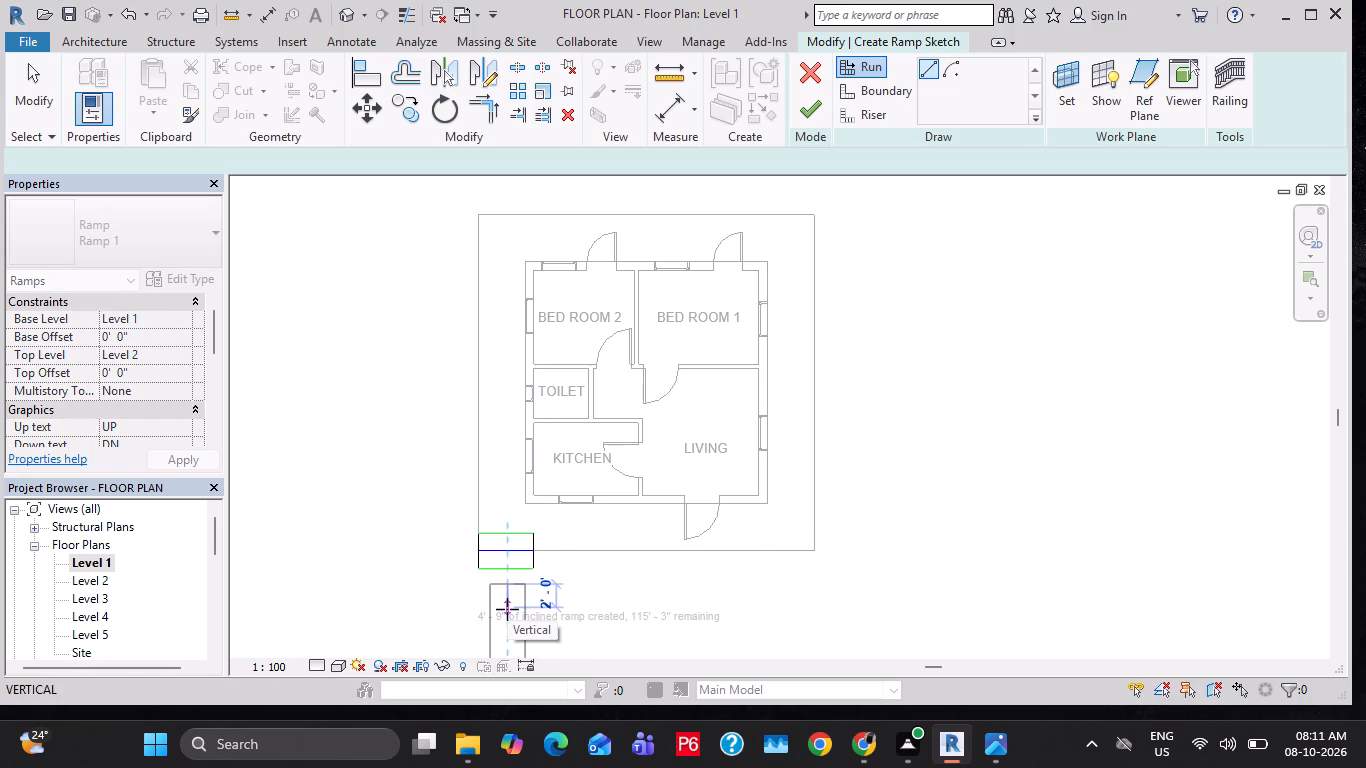
{"action": "left_click", "coordinate": [507, 609]}
{"action": "middle_click_drag", "start_coordinate": [513, 607], "coordinate": [587, 504]}
{"action": "scroll", "coordinate": [575, 510], "scroll_direction": "up", "scroll_amount": 5}
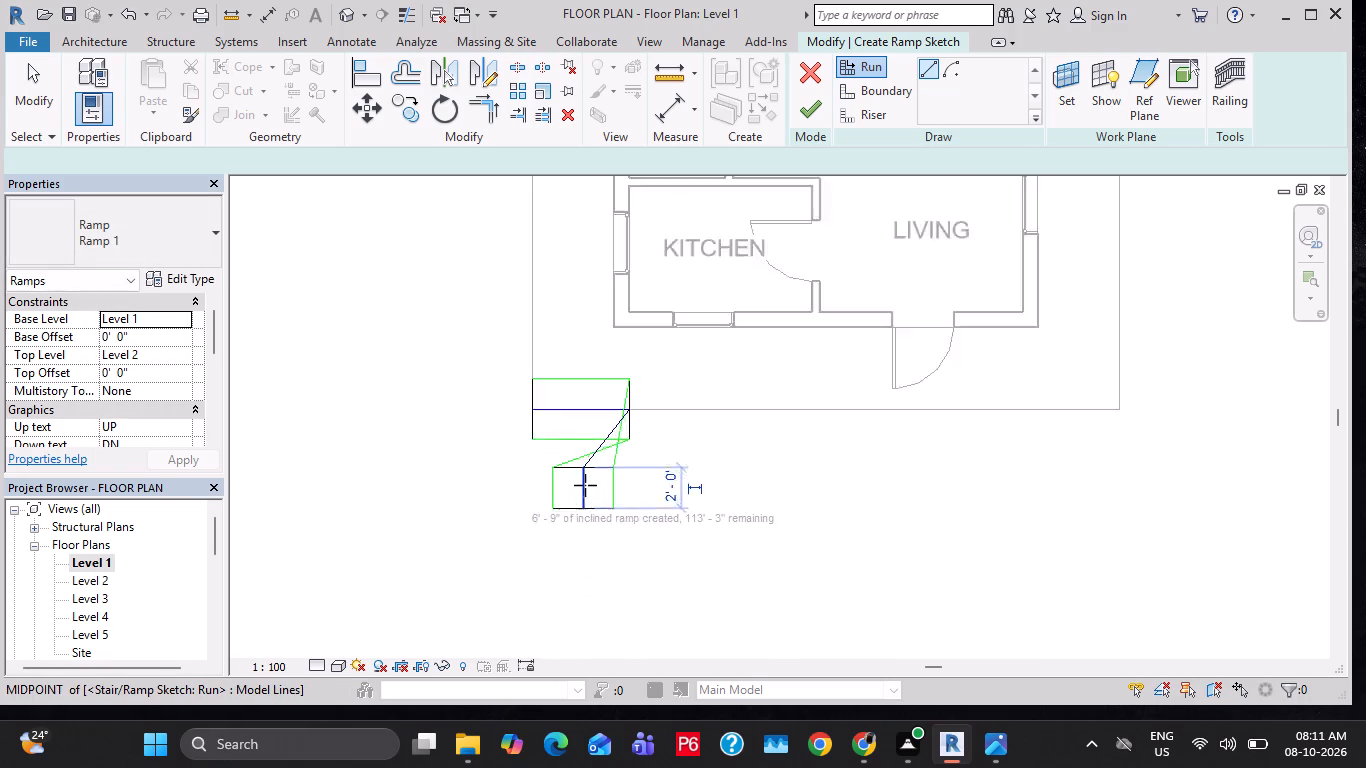
{"action": "scroll", "coordinate": [585, 486], "scroll_direction": "up", "scroll_amount": 2}
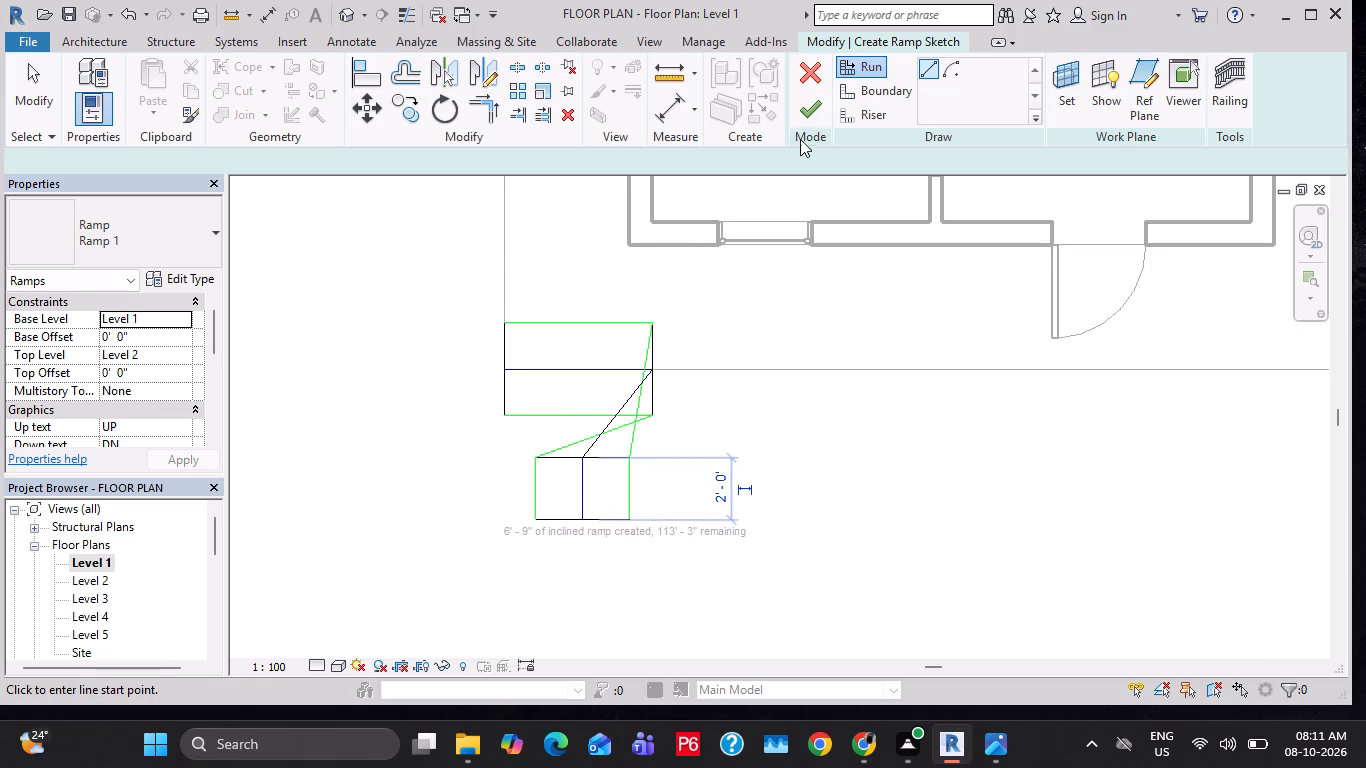
{"action": "left_click", "coordinate": [820, 102]}
{"action": "key", "text": "Escape"}
{"action": "key", "text": "Escape"}
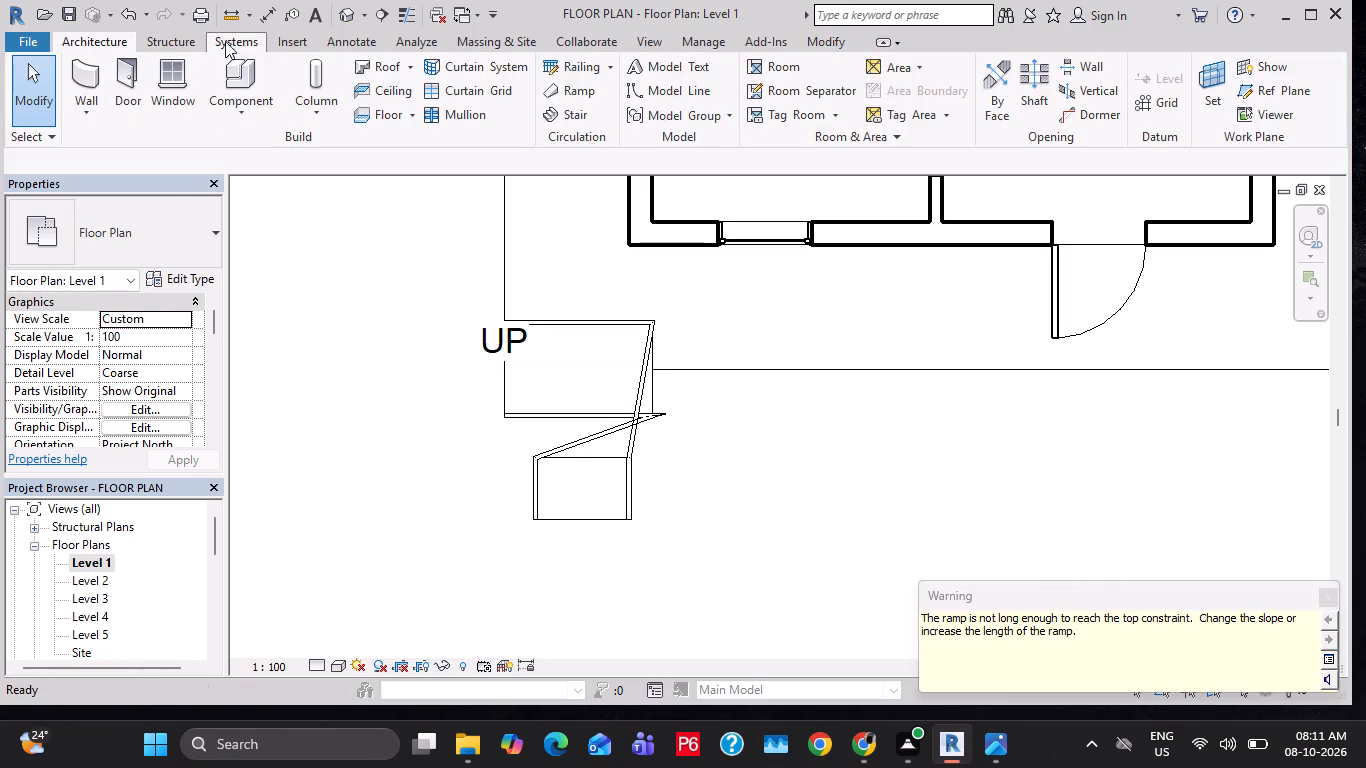
Examine the new ramp and its railings at the plinth corner from several sides in the default 3D view.
{"action": "left_click", "coordinate": [344, 17]}
{"action": "scroll", "coordinate": [803, 420], "scroll_direction": "up", "scroll_amount": 5}
{"action": "middle_click_drag", "start_coordinate": [803, 444], "coordinate": [794, 440]}
{"action": "middle_click_drag", "start_coordinate": [815, 436], "coordinate": [711, 456], "text": "shift"}
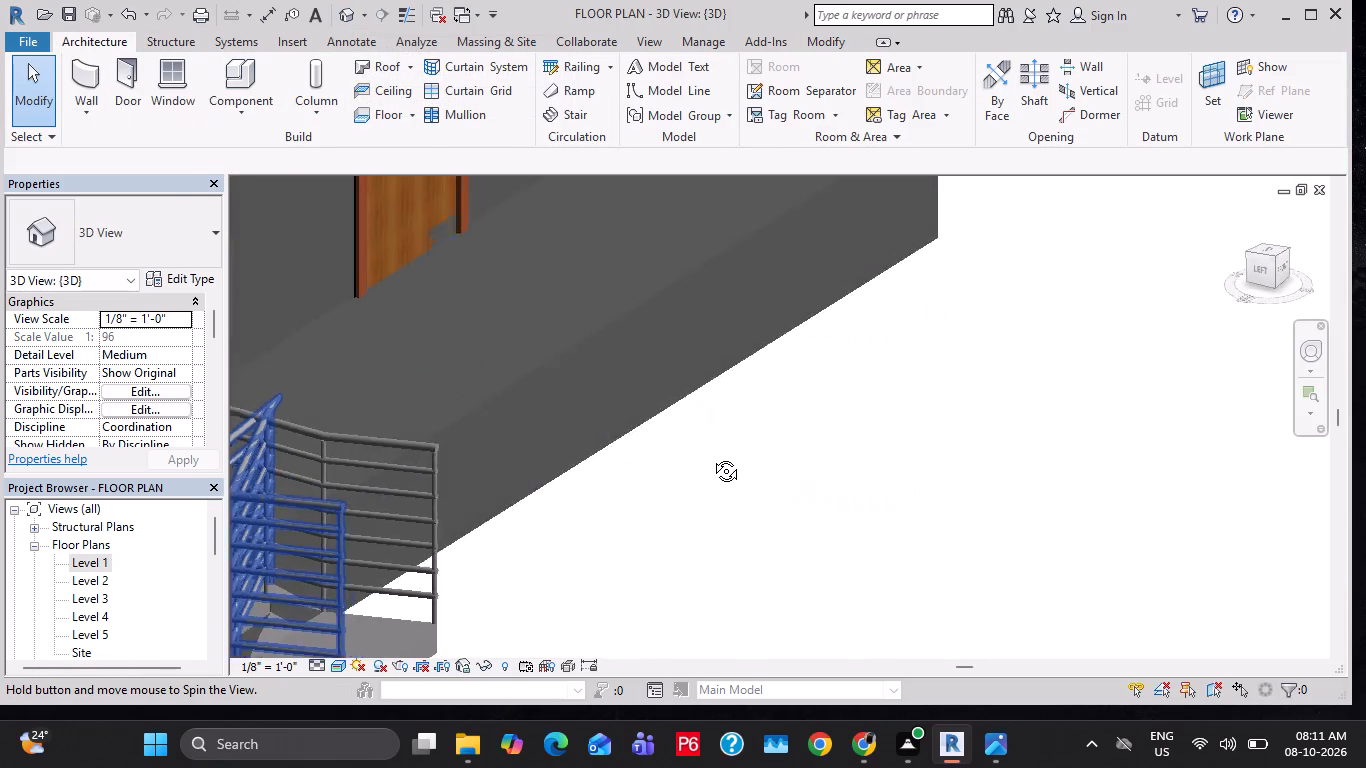
{"action": "middle_click_drag", "start_coordinate": [711, 456], "coordinate": [596, 452], "text": "shift"}
{"action": "middle_click_drag", "start_coordinate": [406, 358], "coordinate": [451, 351], "text": "shift"}
{"action": "scroll", "coordinate": [532, 349], "scroll_direction": "down", "scroll_amount": 7}
{"action": "middle_click_drag", "start_coordinate": [319, 437], "coordinate": [354, 440]}
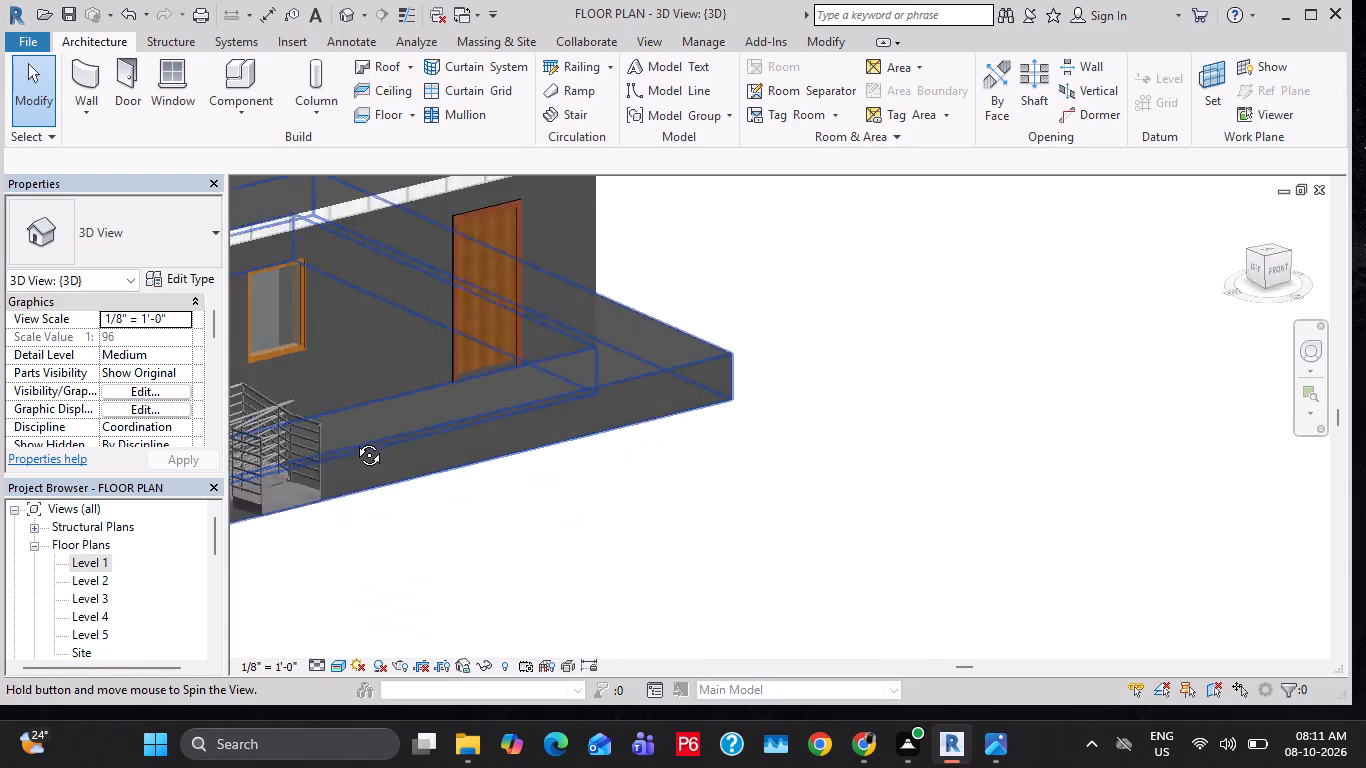
{"action": "middle_click_drag", "start_coordinate": [354, 440], "coordinate": [217, 474]}
{"action": "middle_click_drag", "start_coordinate": [522, 393], "coordinate": [889, 404]}
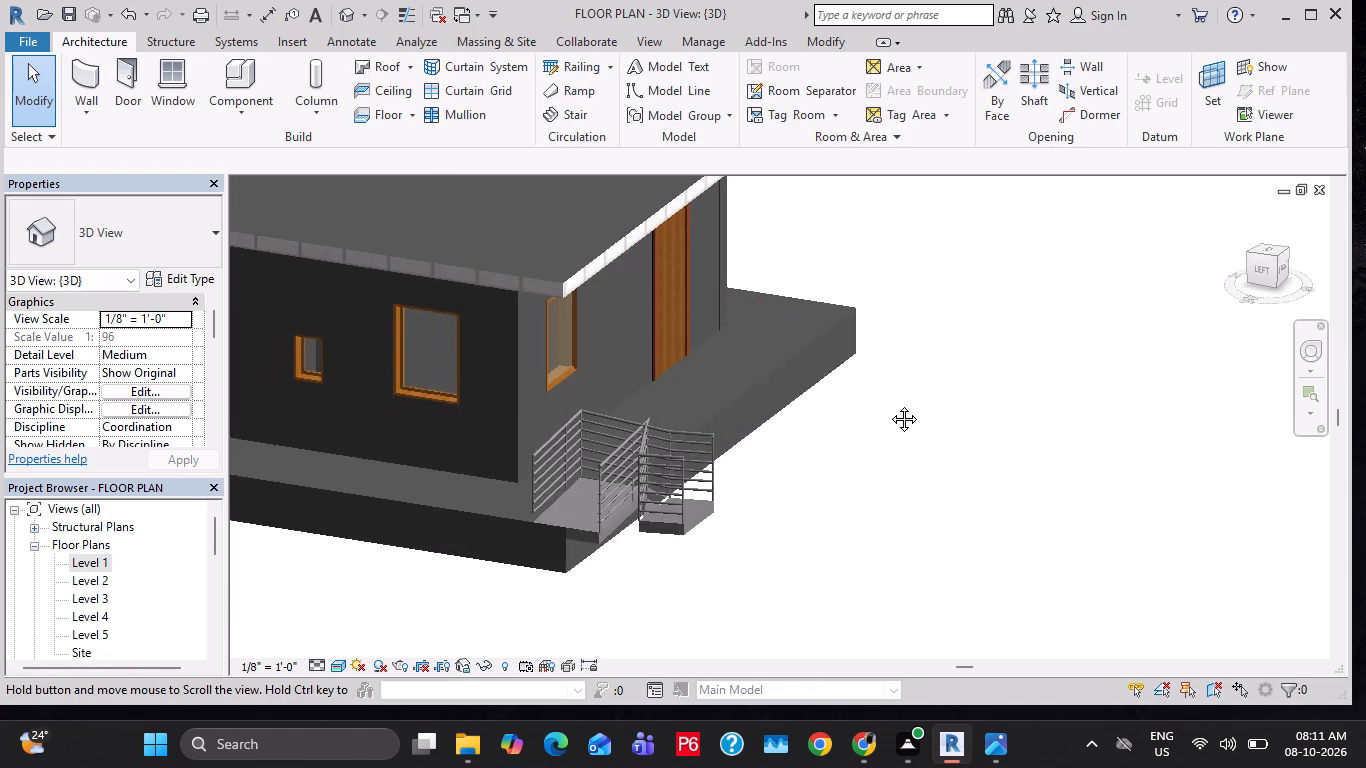
{"action": "middle_click_drag", "start_coordinate": [889, 404], "coordinate": [908, 404]}
{"action": "middle_click_drag", "start_coordinate": [816, 442], "coordinate": [600, 462], "text": "shift"}
{"action": "middle_click_drag", "start_coordinate": [460, 380], "coordinate": [477, 380]}
{"action": "middle_click_drag", "start_coordinate": [411, 358], "coordinate": [891, 377]}
{"action": "scroll", "coordinate": [892, 379], "scroll_direction": "down", "scroll_amount": 1}
{"action": "scroll", "coordinate": [475, 481], "scroll_direction": "up", "scroll_amount": 9}
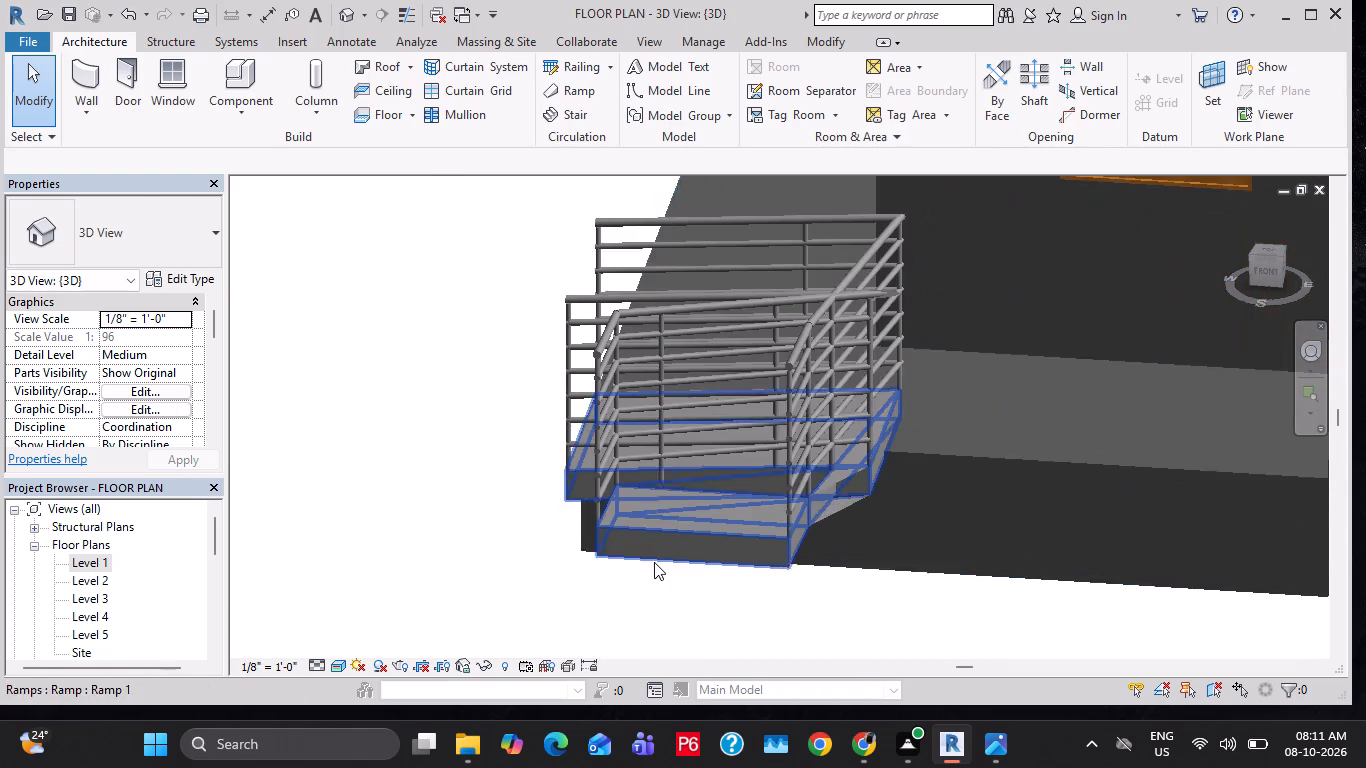
Delete the inner pipe railing of the ramp at the plinth corner.
{"action": "middle_click_drag", "start_coordinate": [655, 562], "coordinate": [715, 572]}
{"action": "middle_click_drag", "start_coordinate": [719, 571], "coordinate": [839, 568], "text": "shift"}
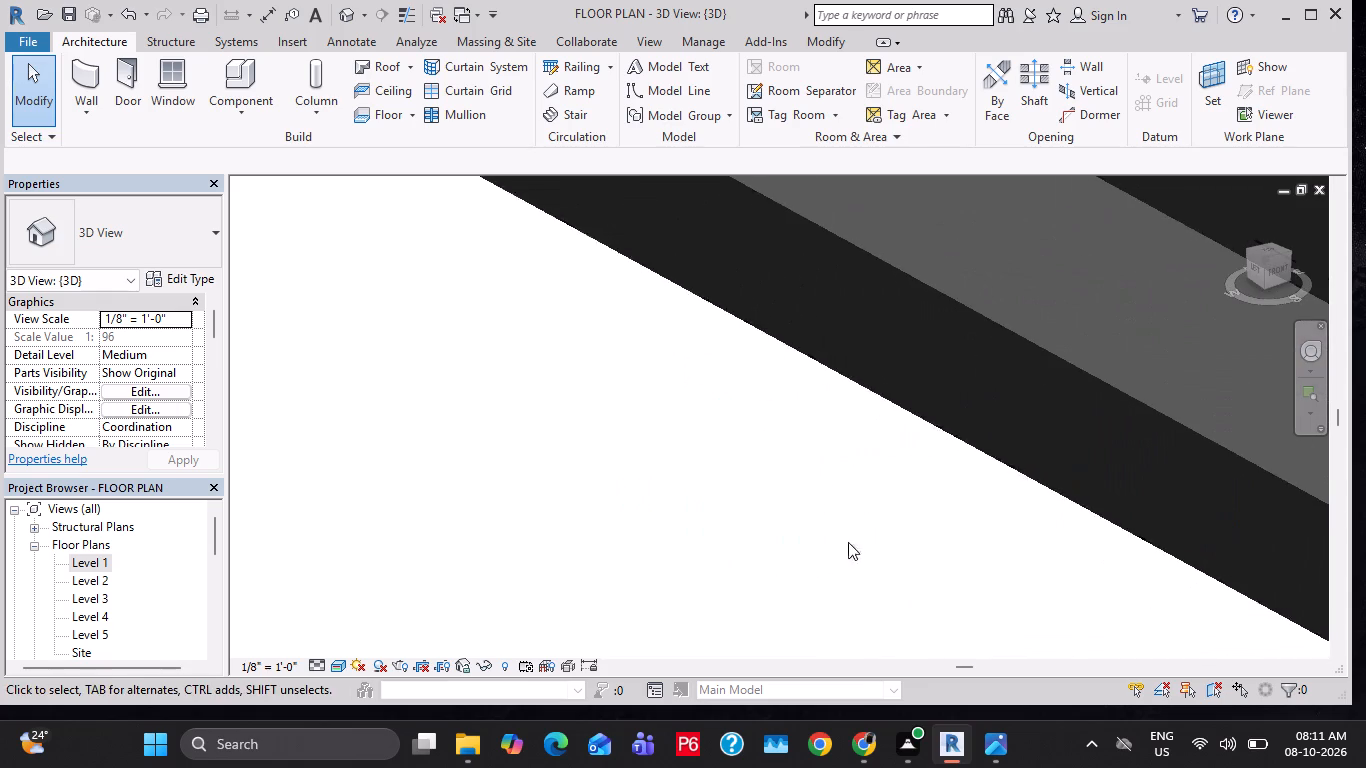
{"action": "scroll", "coordinate": [108, 140], "scroll_direction": "down", "scroll_amount": 4}
{"action": "scroll", "coordinate": [497, 286], "scroll_direction": "down", "scroll_amount": 19}
{"action": "scroll", "coordinate": [1202, 503], "scroll_direction": "up", "scroll_amount": 2}
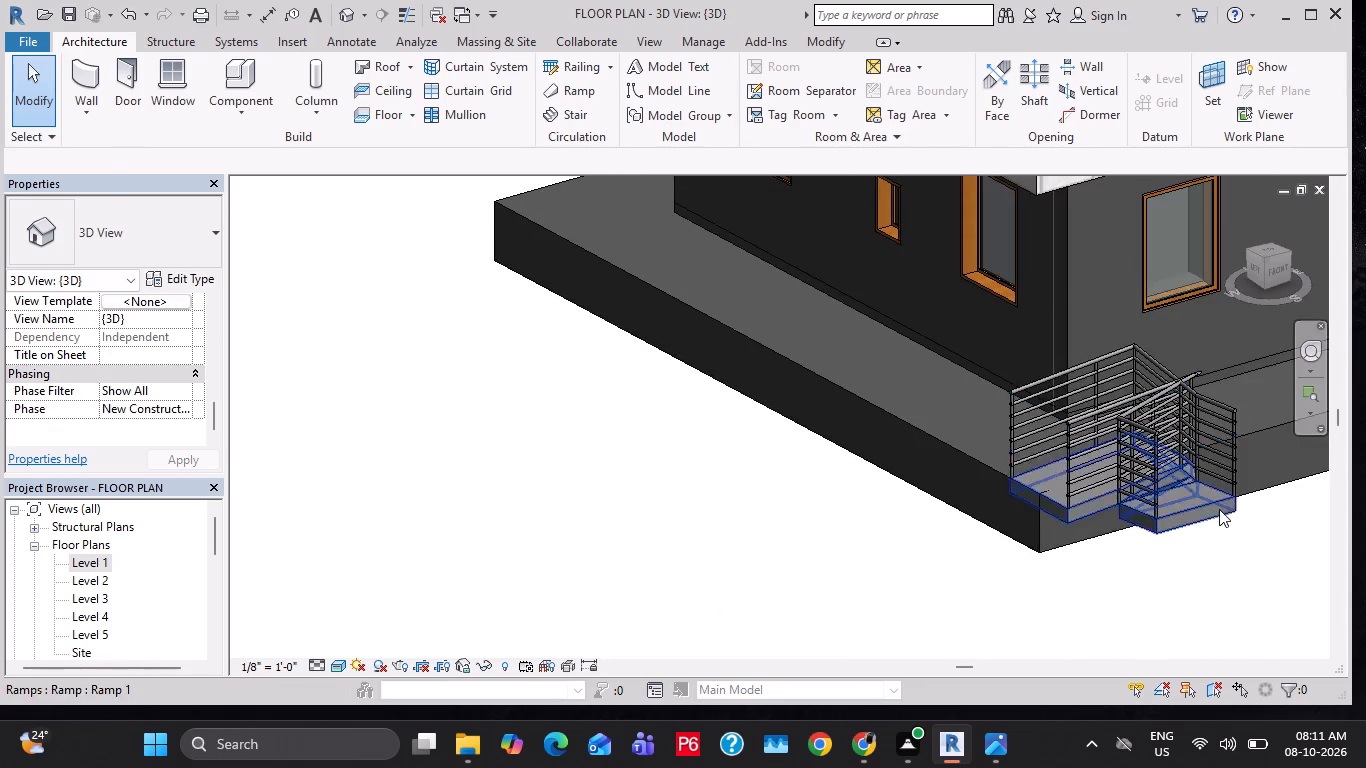
{"action": "scroll", "coordinate": [1219, 509], "scroll_direction": "up", "scroll_amount": 7}
{"action": "key", "text": "Escape"}
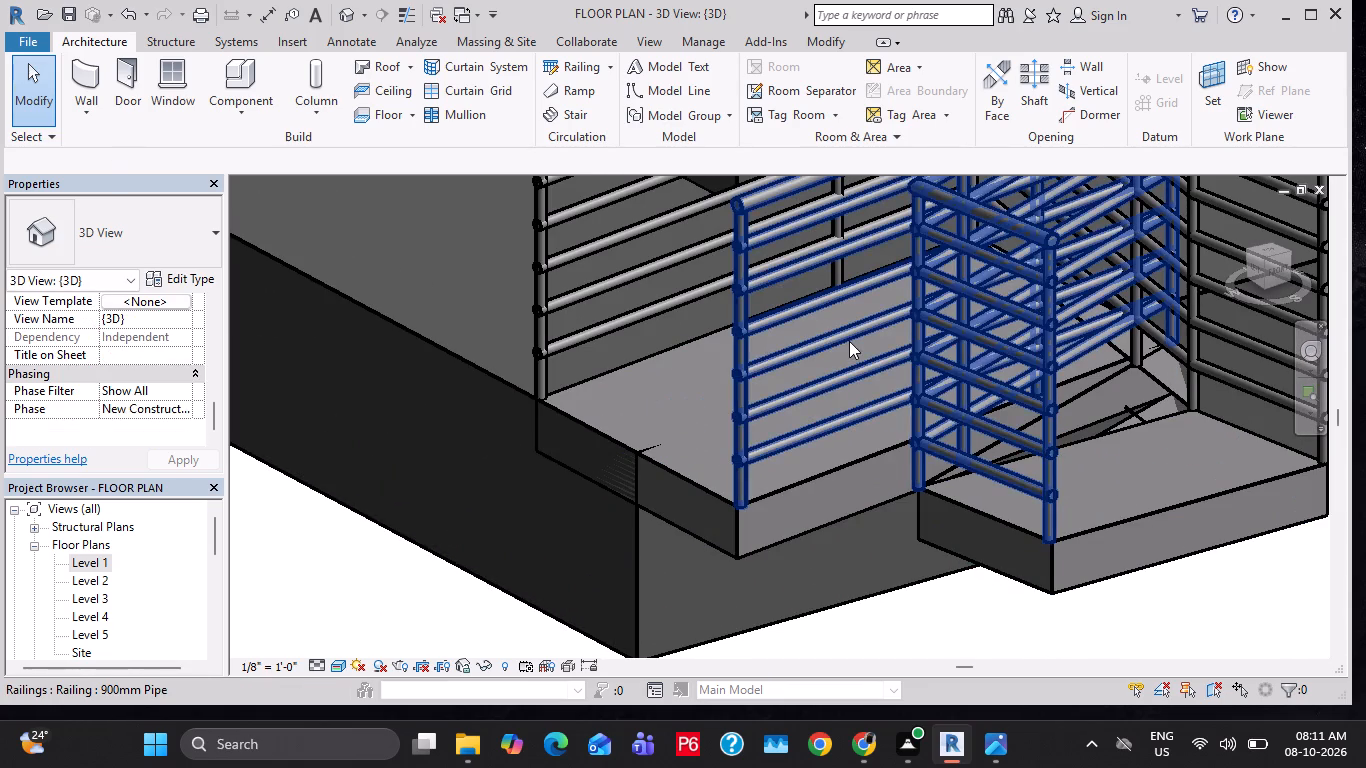
{"action": "left_click", "coordinate": [849, 341]}
{"action": "key", "text": "Delete"}
Delete the ramp at the plinth corner together with its remaining railing.
{"action": "left_click", "coordinate": [816, 498]}
{"action": "key", "text": "Delete"}
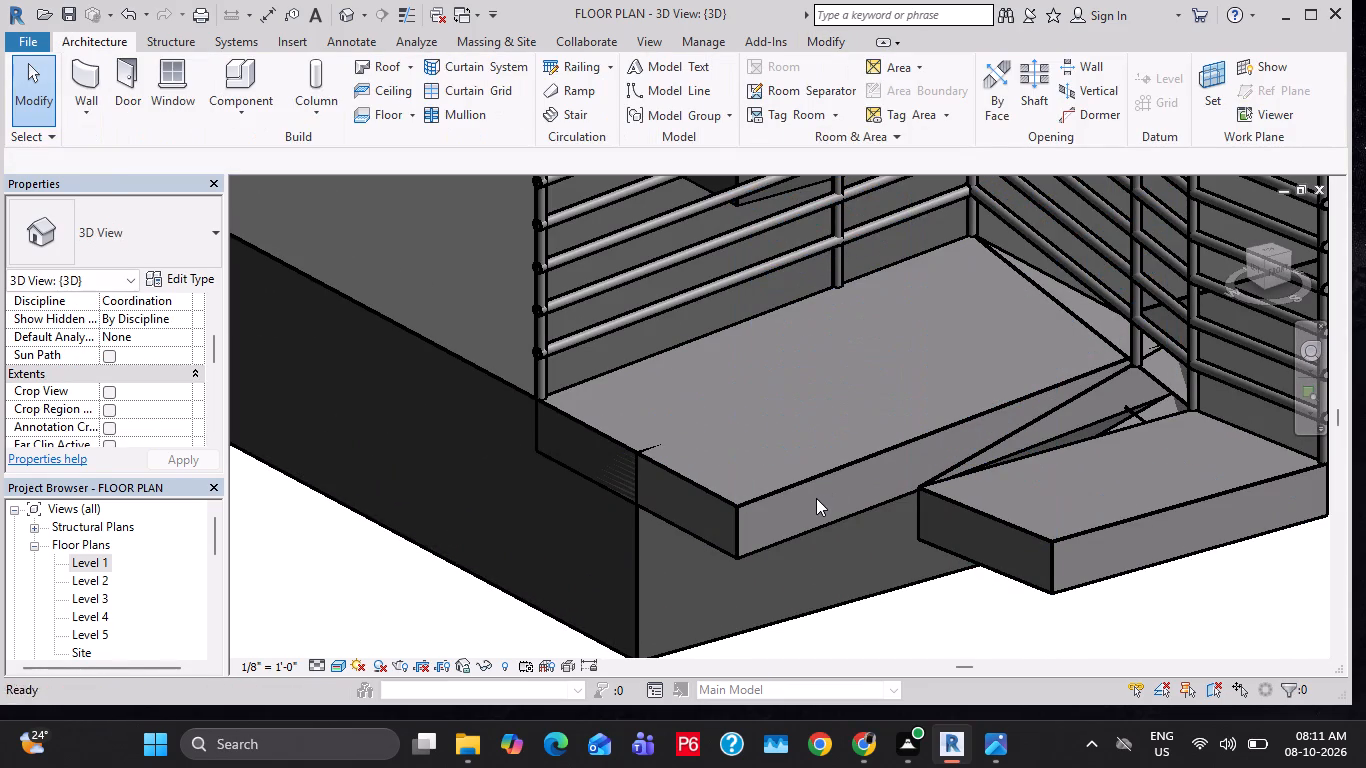
{"action": "left_click", "coordinate": [821, 495]}
{"action": "key", "text": "Delete"}
{"action": "left_click", "coordinate": [876, 488]}
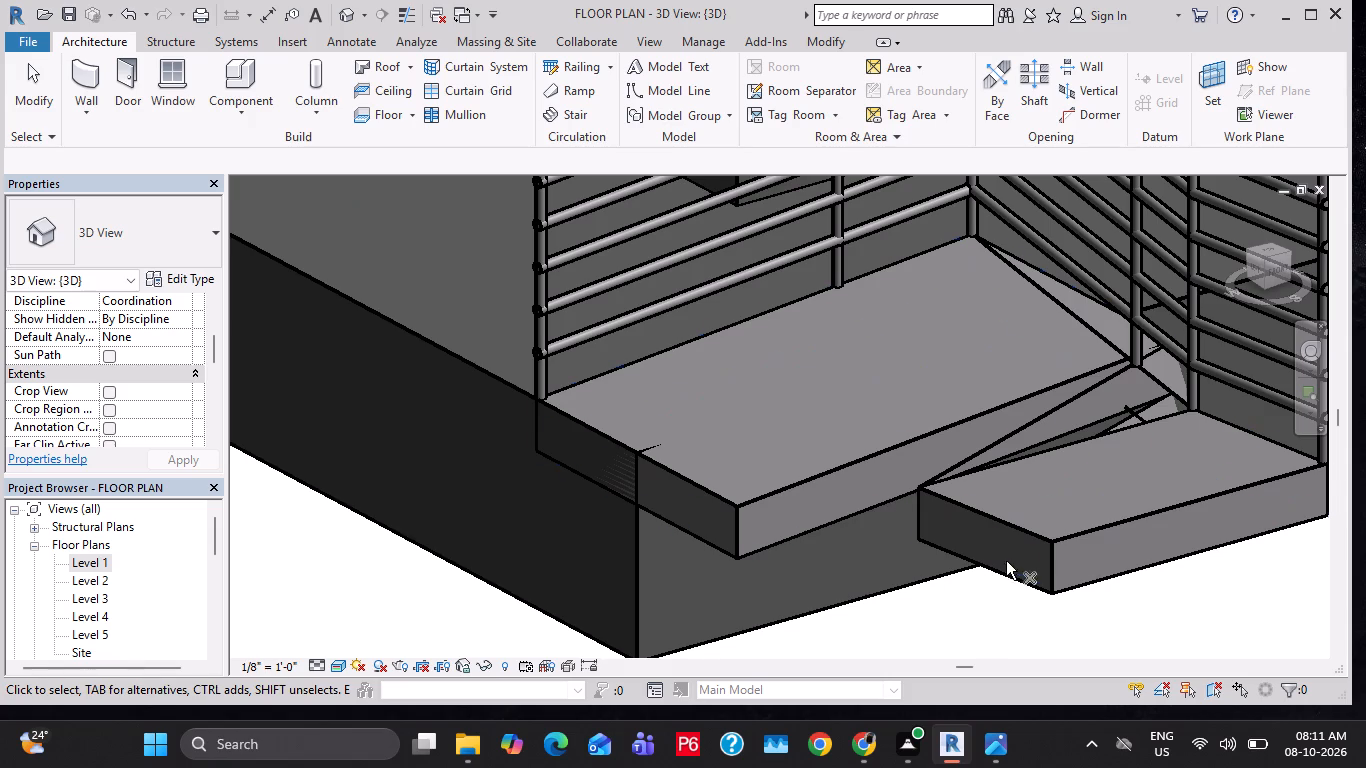
{"action": "key", "text": "Escape"}
{"action": "key", "text": "Escape"}
{"action": "left_click", "coordinate": [1018, 556]}
{"action": "left_click", "coordinate": [1057, 537]}
{"action": "key", "text": "Delete"}
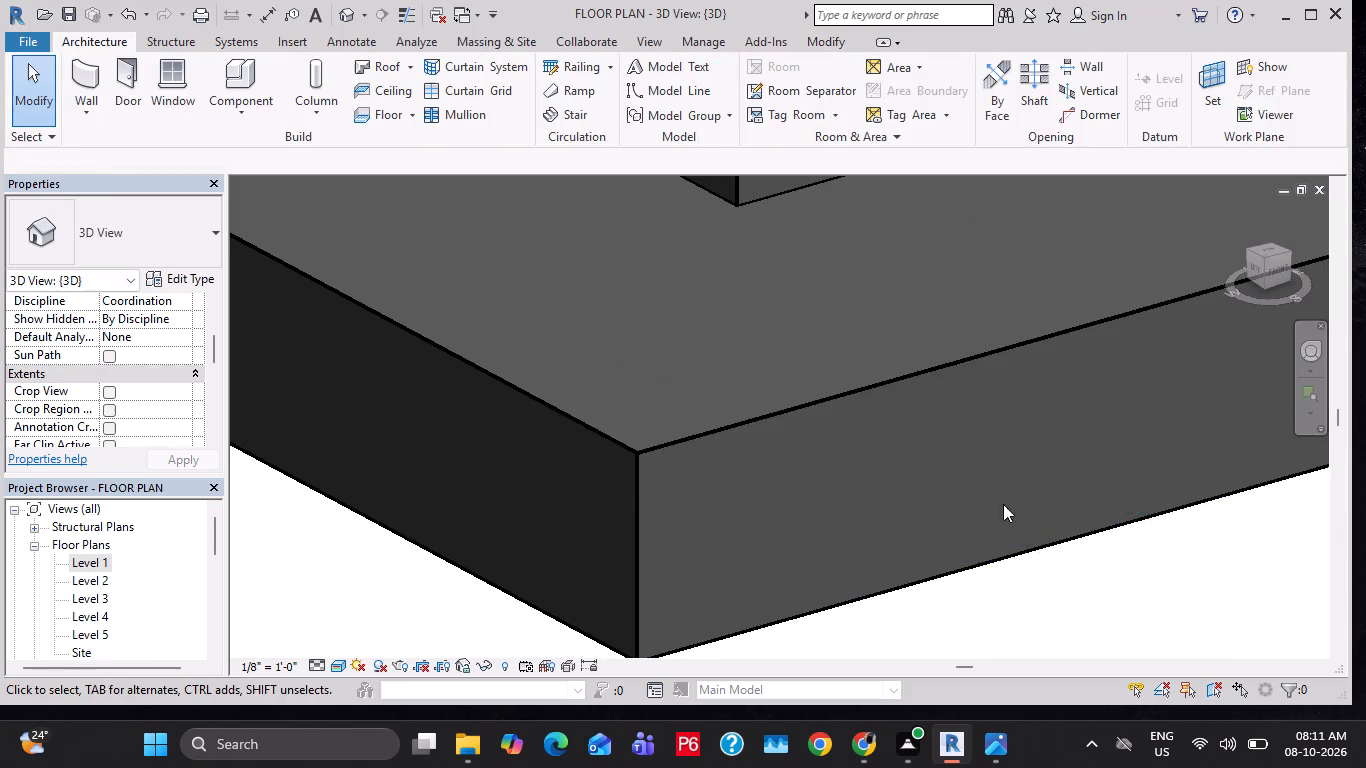
{"action": "scroll", "coordinate": [637, 483], "scroll_direction": "down", "scroll_amount": 5}
{"action": "key", "text": "Escape"}
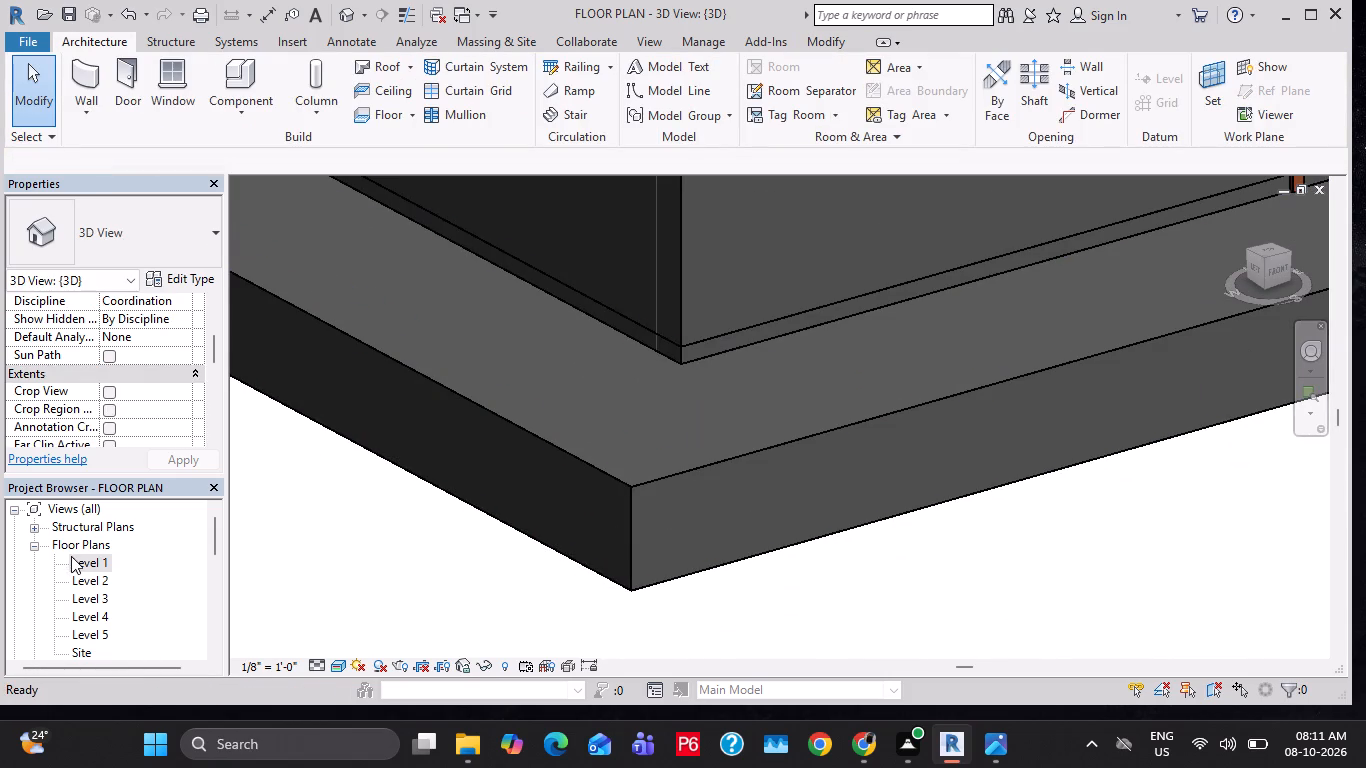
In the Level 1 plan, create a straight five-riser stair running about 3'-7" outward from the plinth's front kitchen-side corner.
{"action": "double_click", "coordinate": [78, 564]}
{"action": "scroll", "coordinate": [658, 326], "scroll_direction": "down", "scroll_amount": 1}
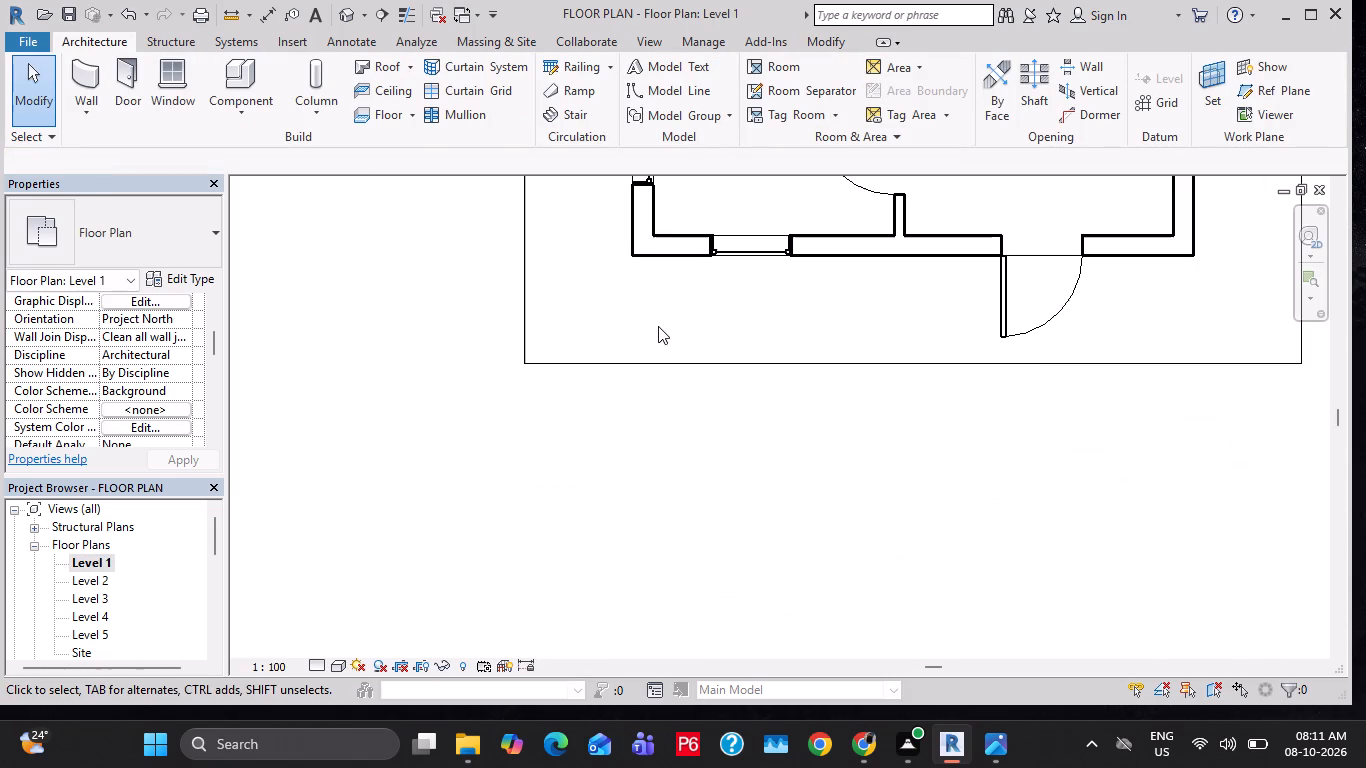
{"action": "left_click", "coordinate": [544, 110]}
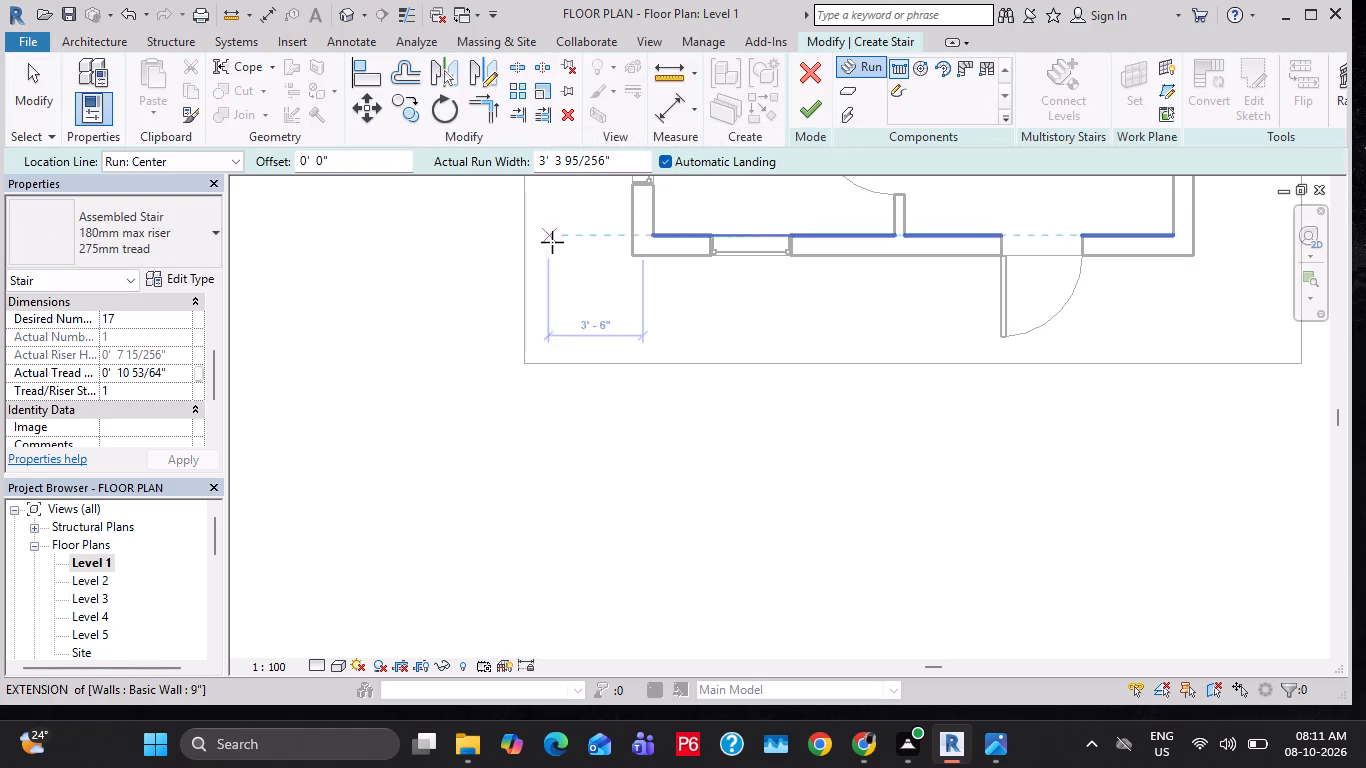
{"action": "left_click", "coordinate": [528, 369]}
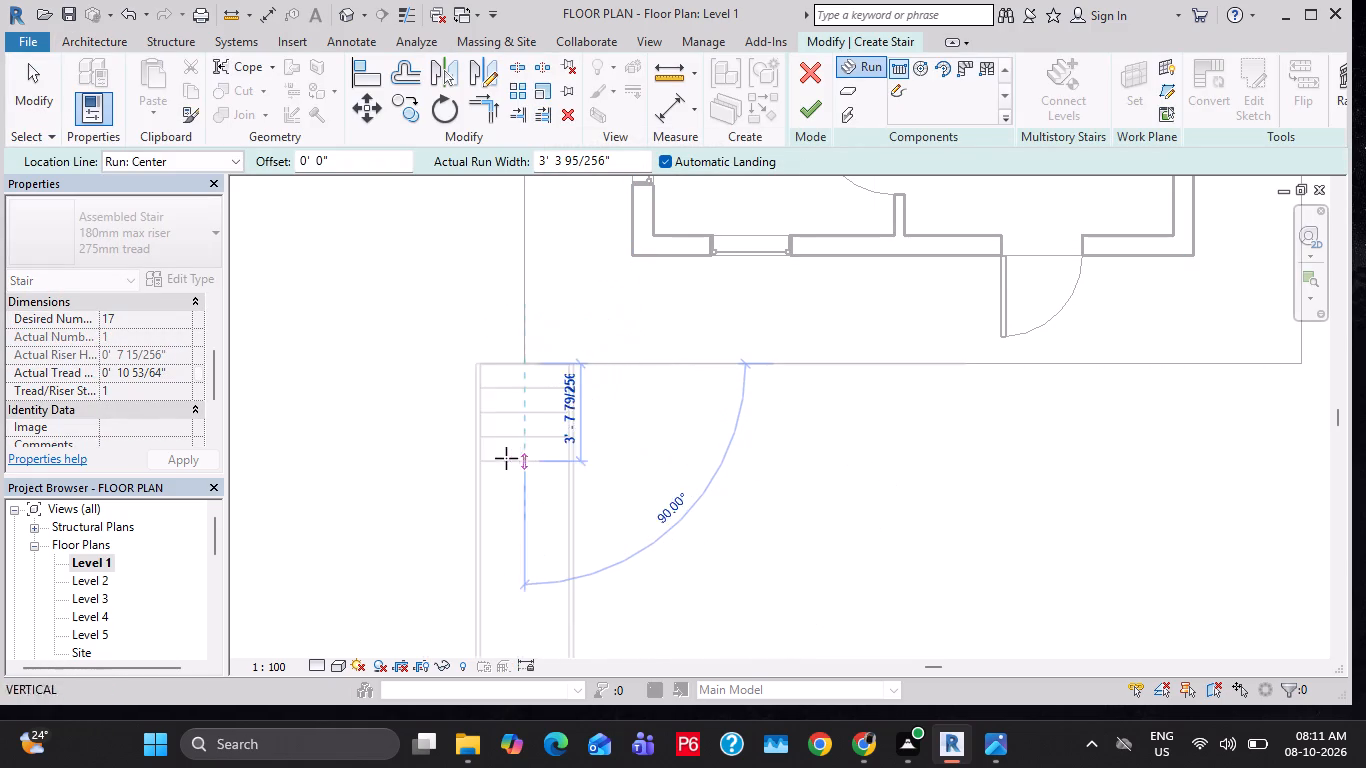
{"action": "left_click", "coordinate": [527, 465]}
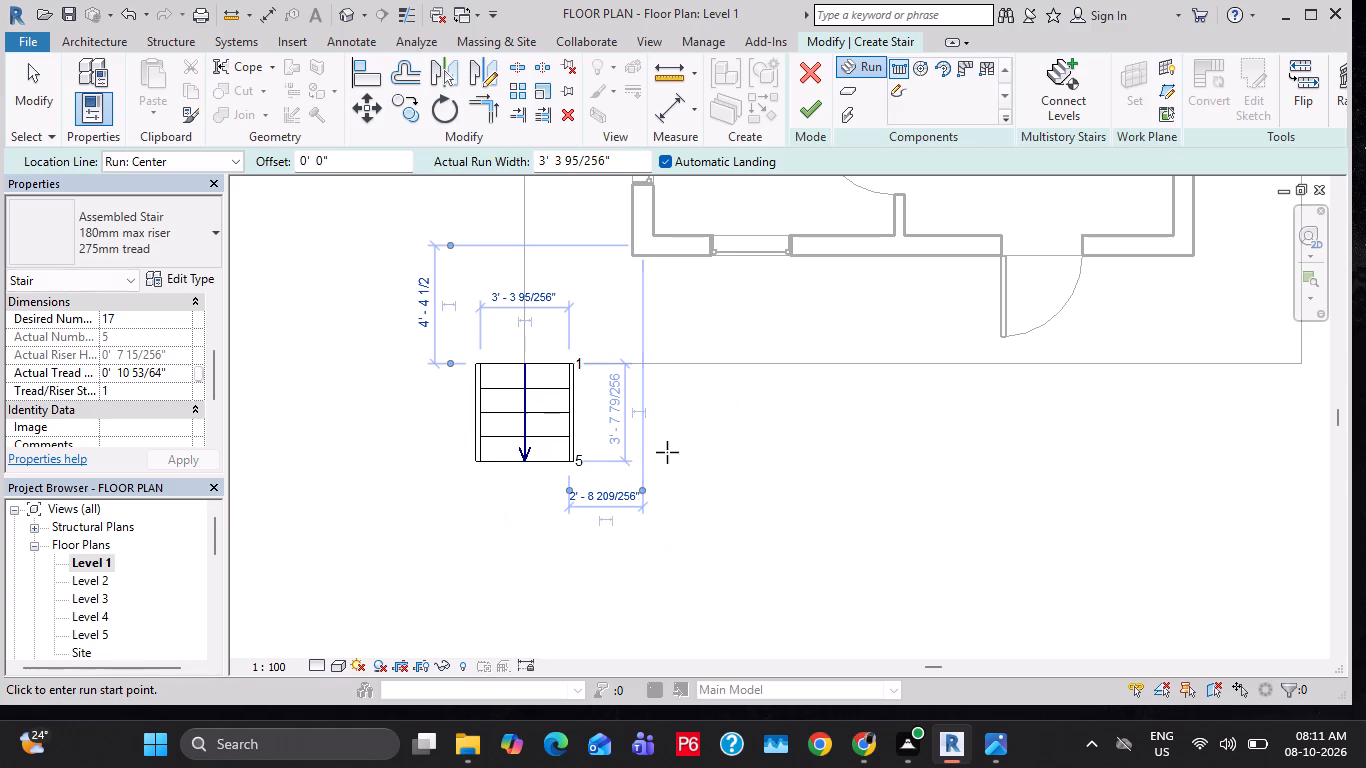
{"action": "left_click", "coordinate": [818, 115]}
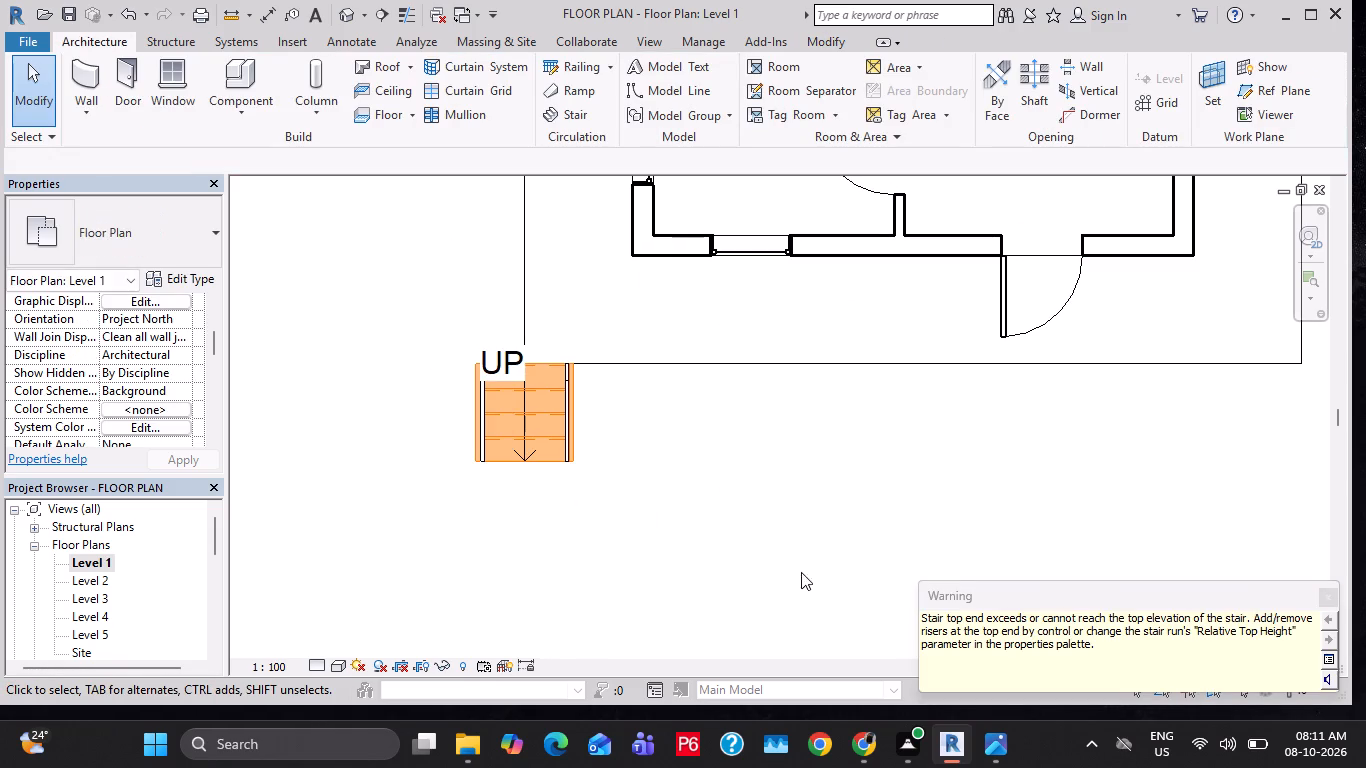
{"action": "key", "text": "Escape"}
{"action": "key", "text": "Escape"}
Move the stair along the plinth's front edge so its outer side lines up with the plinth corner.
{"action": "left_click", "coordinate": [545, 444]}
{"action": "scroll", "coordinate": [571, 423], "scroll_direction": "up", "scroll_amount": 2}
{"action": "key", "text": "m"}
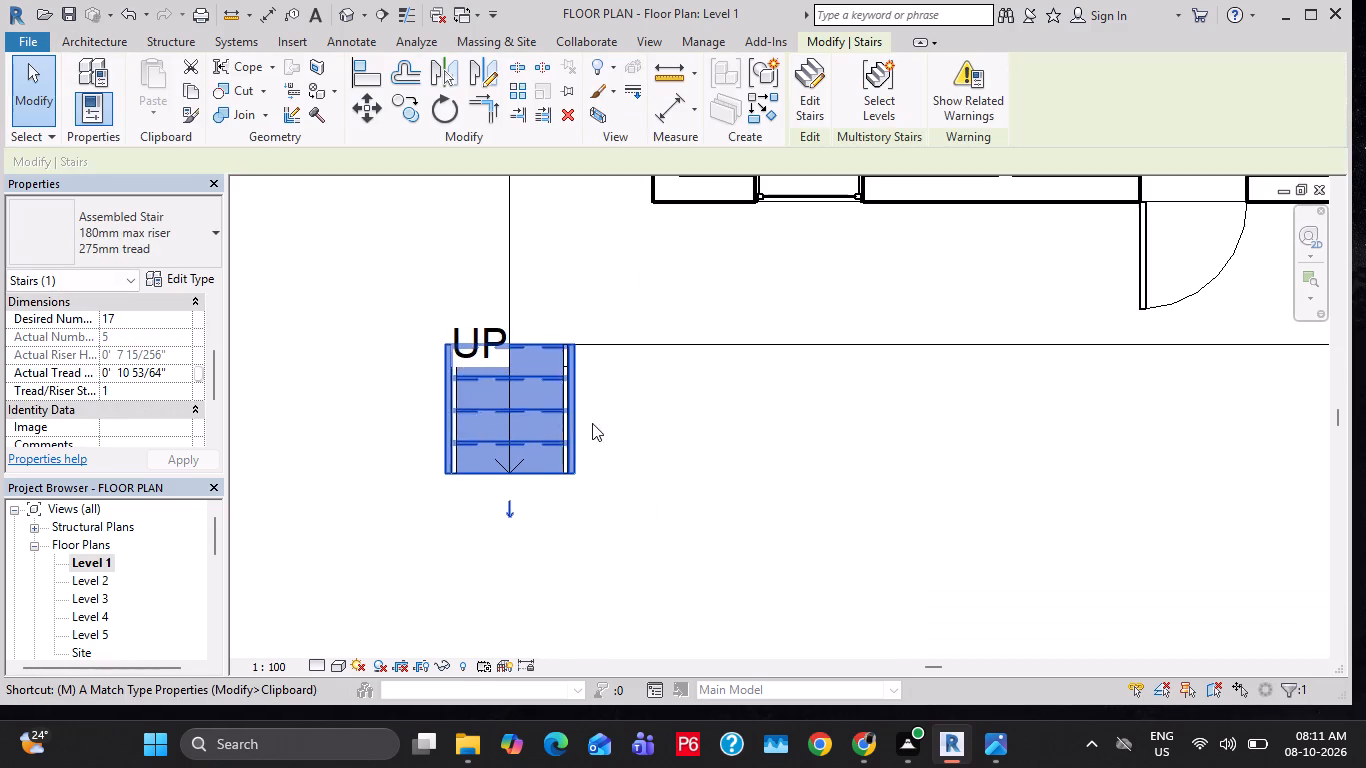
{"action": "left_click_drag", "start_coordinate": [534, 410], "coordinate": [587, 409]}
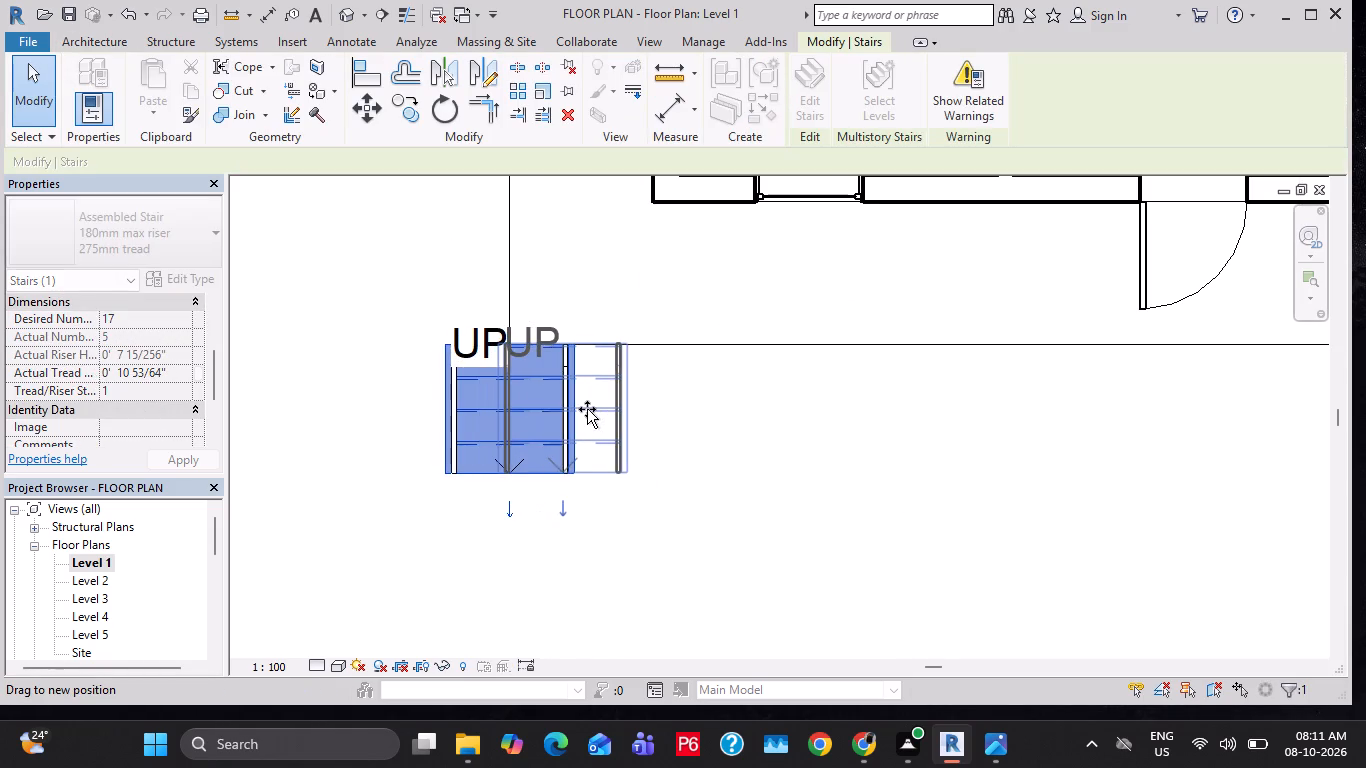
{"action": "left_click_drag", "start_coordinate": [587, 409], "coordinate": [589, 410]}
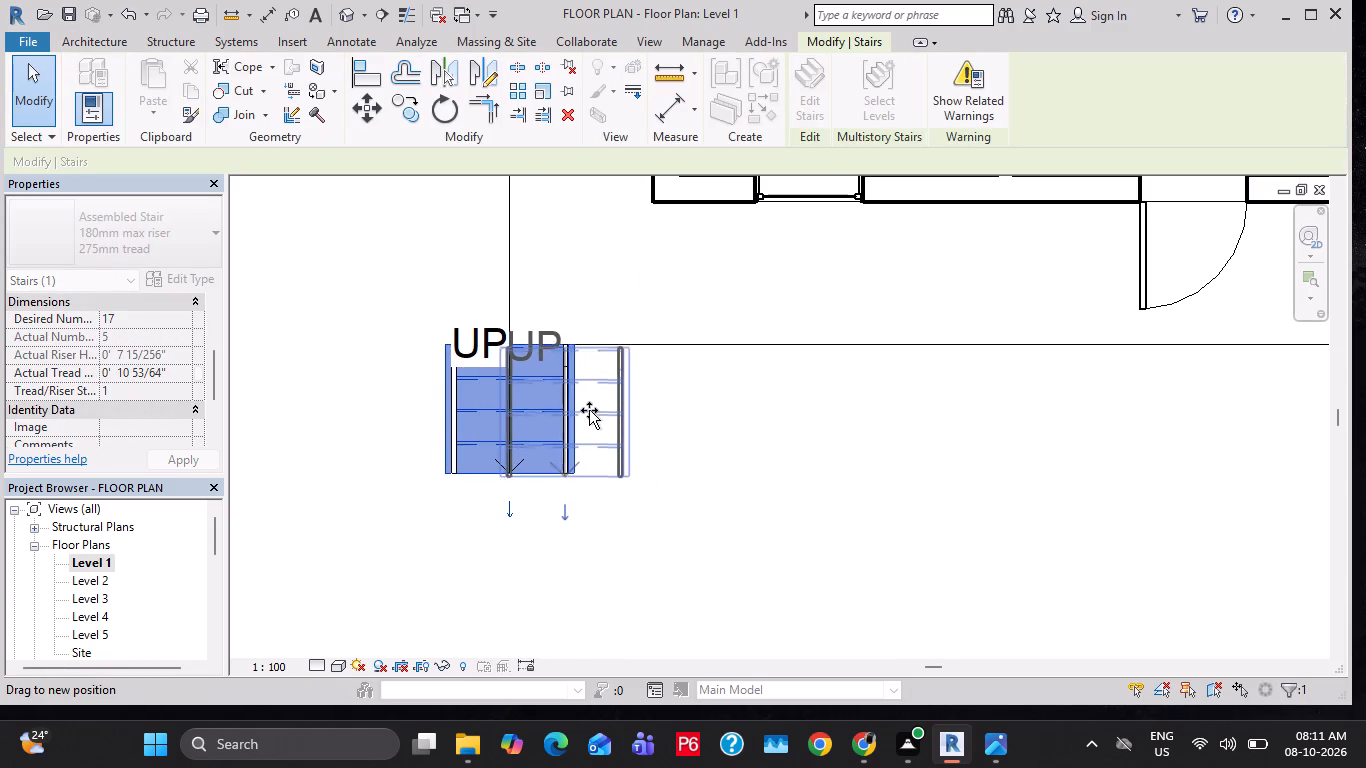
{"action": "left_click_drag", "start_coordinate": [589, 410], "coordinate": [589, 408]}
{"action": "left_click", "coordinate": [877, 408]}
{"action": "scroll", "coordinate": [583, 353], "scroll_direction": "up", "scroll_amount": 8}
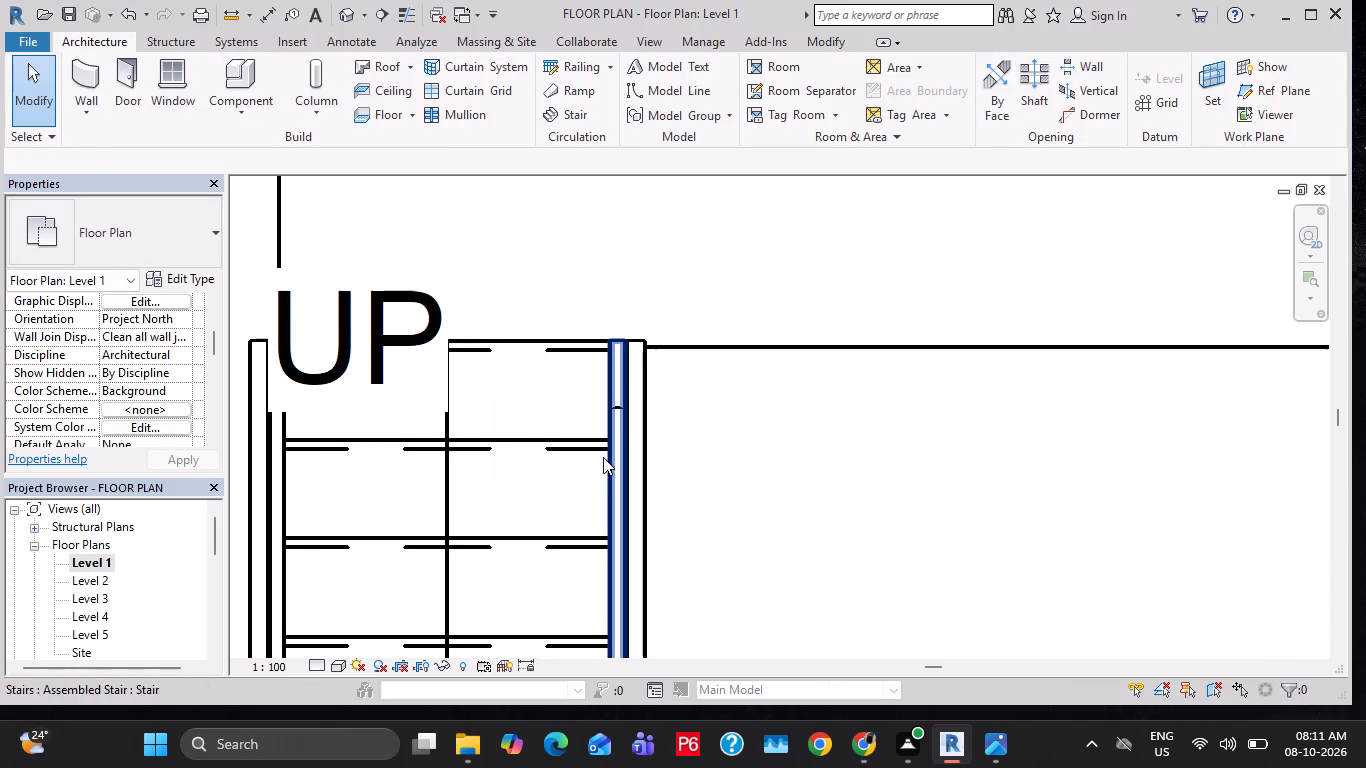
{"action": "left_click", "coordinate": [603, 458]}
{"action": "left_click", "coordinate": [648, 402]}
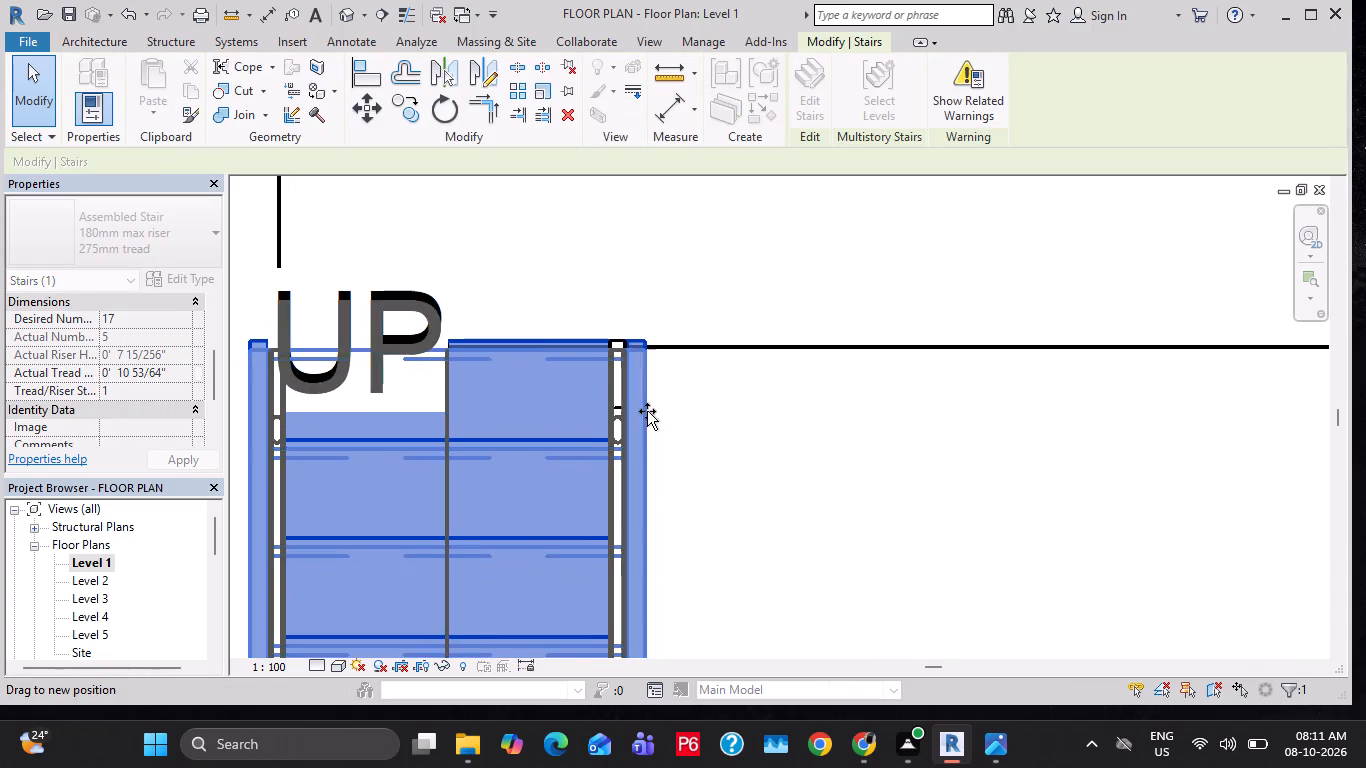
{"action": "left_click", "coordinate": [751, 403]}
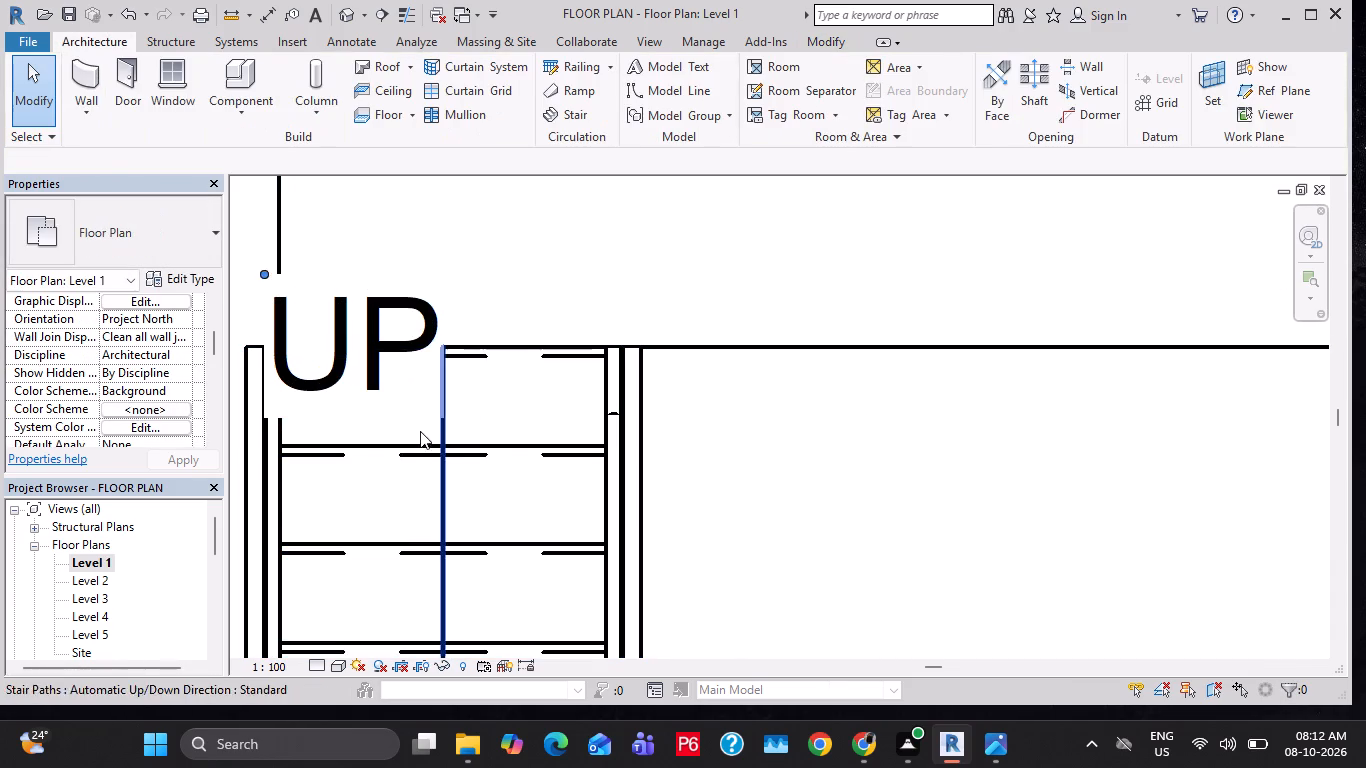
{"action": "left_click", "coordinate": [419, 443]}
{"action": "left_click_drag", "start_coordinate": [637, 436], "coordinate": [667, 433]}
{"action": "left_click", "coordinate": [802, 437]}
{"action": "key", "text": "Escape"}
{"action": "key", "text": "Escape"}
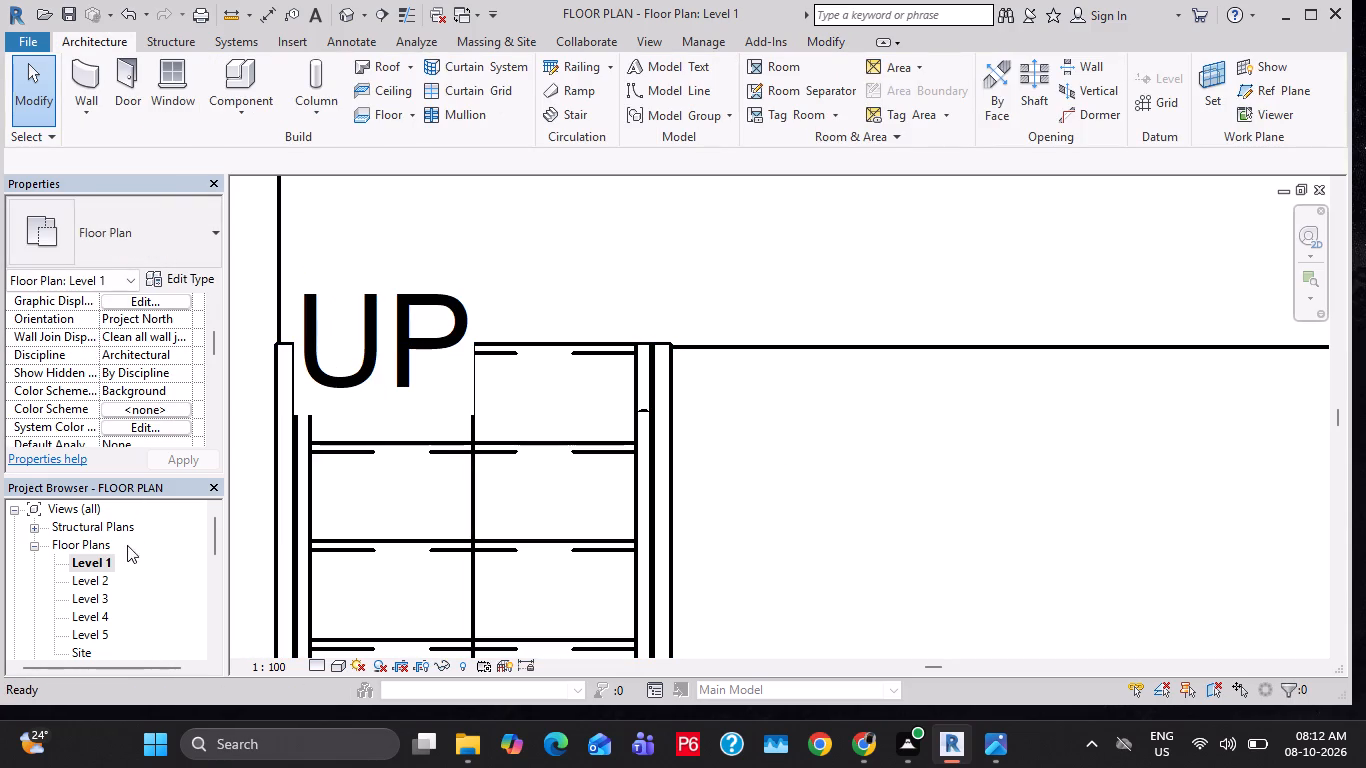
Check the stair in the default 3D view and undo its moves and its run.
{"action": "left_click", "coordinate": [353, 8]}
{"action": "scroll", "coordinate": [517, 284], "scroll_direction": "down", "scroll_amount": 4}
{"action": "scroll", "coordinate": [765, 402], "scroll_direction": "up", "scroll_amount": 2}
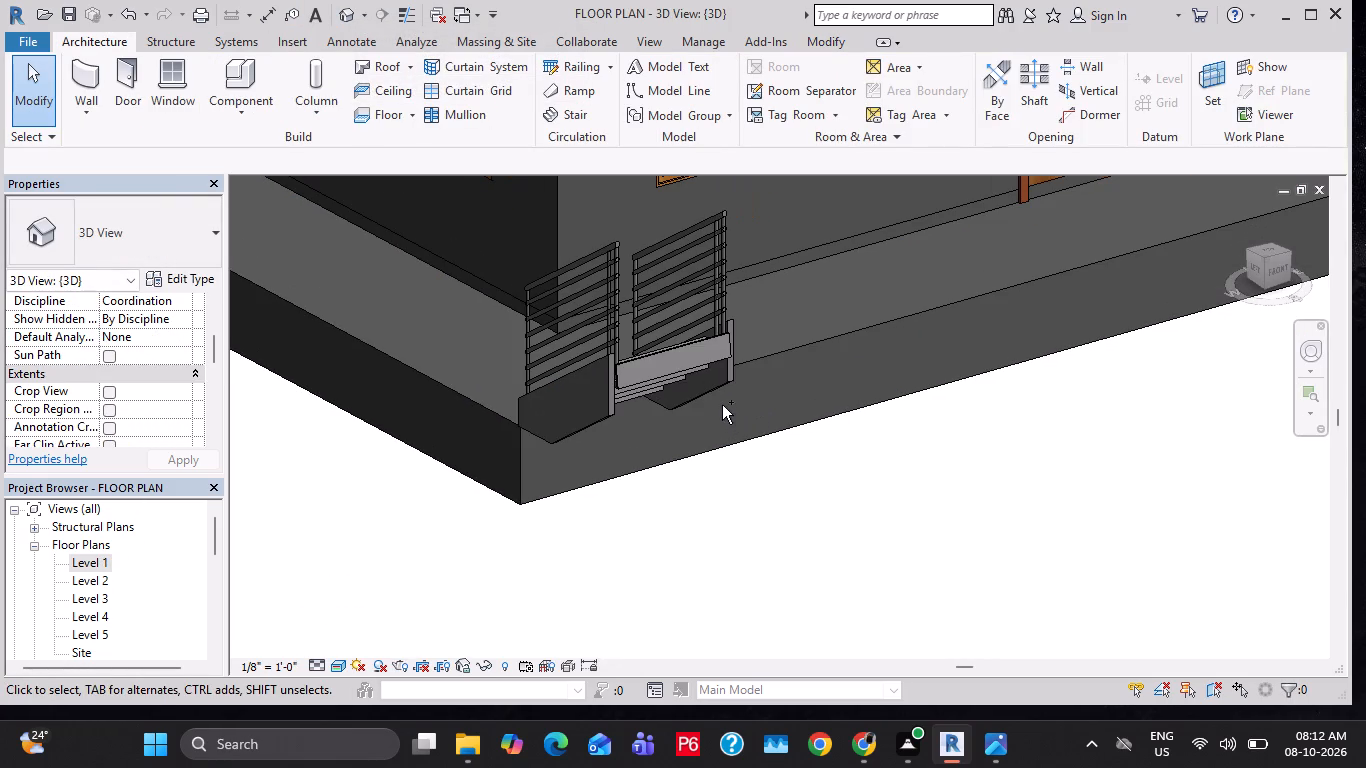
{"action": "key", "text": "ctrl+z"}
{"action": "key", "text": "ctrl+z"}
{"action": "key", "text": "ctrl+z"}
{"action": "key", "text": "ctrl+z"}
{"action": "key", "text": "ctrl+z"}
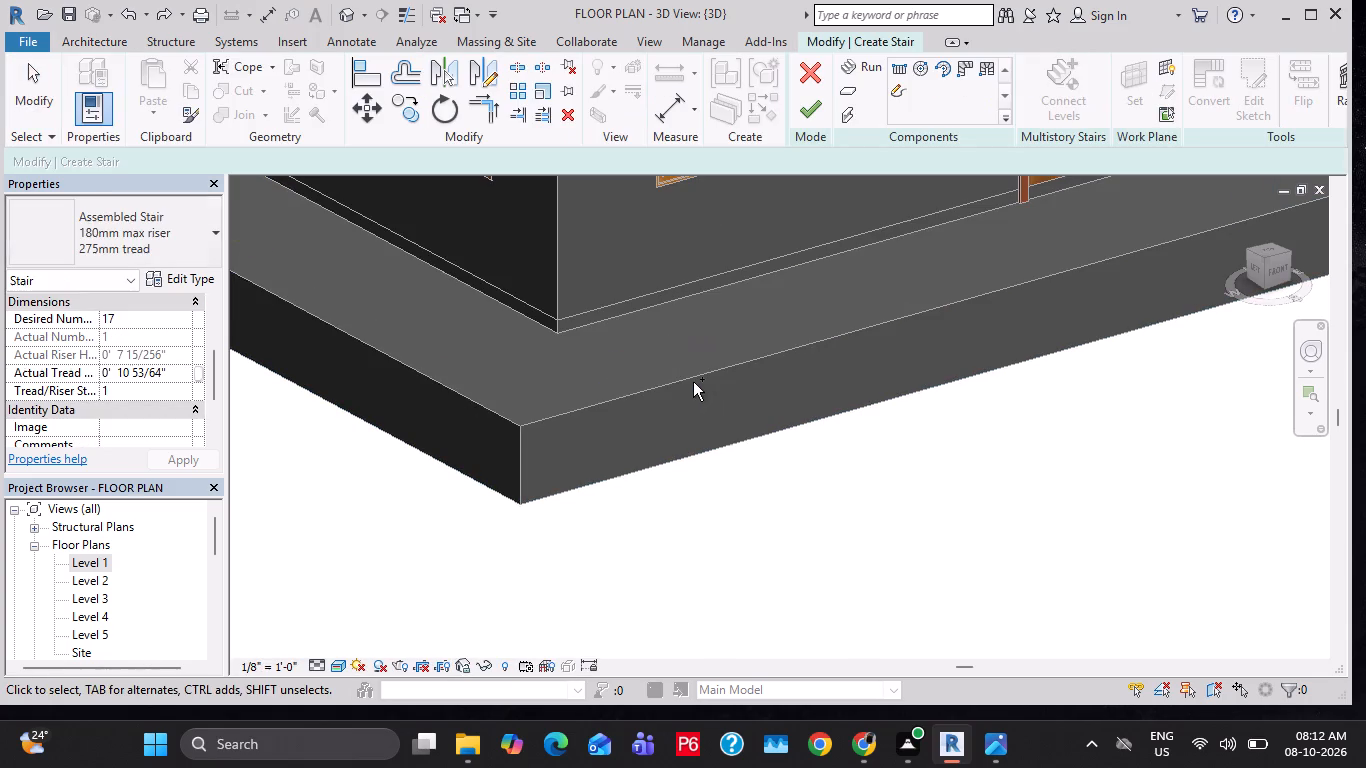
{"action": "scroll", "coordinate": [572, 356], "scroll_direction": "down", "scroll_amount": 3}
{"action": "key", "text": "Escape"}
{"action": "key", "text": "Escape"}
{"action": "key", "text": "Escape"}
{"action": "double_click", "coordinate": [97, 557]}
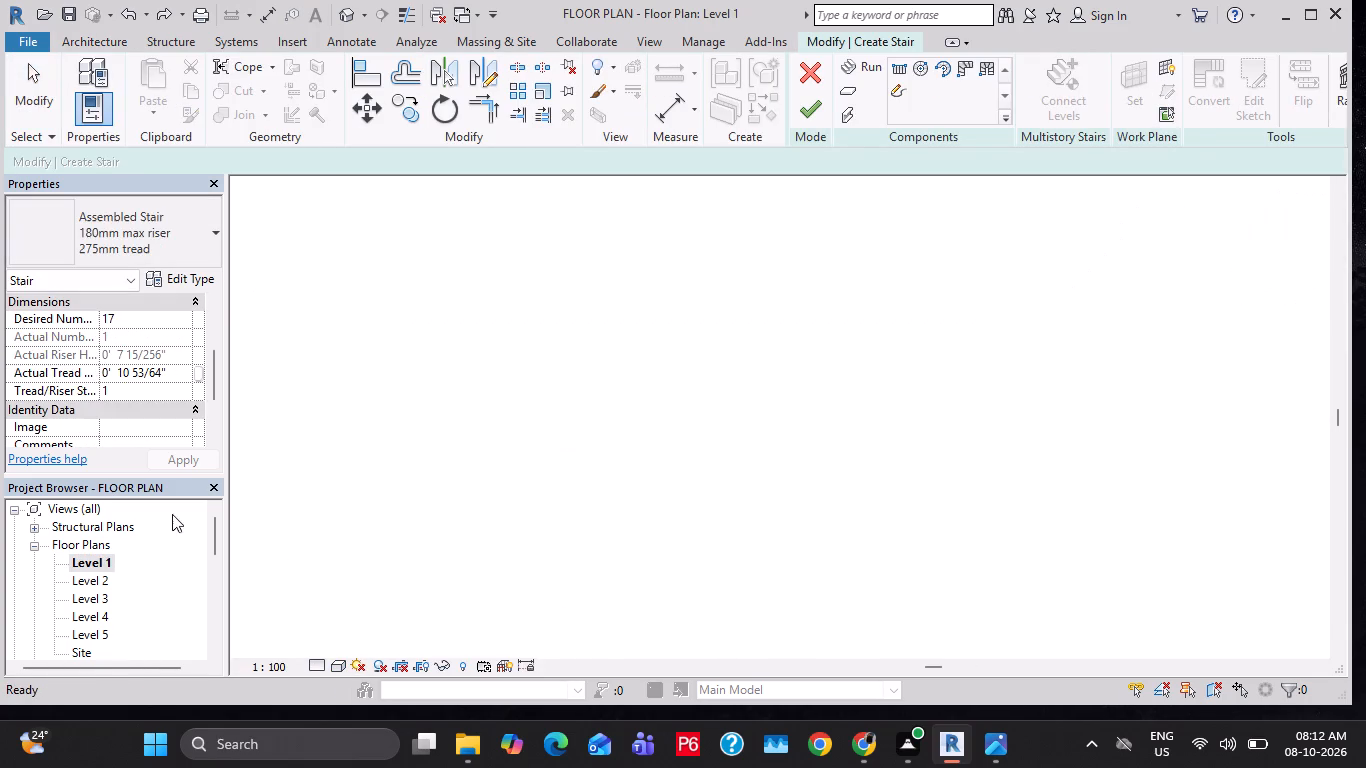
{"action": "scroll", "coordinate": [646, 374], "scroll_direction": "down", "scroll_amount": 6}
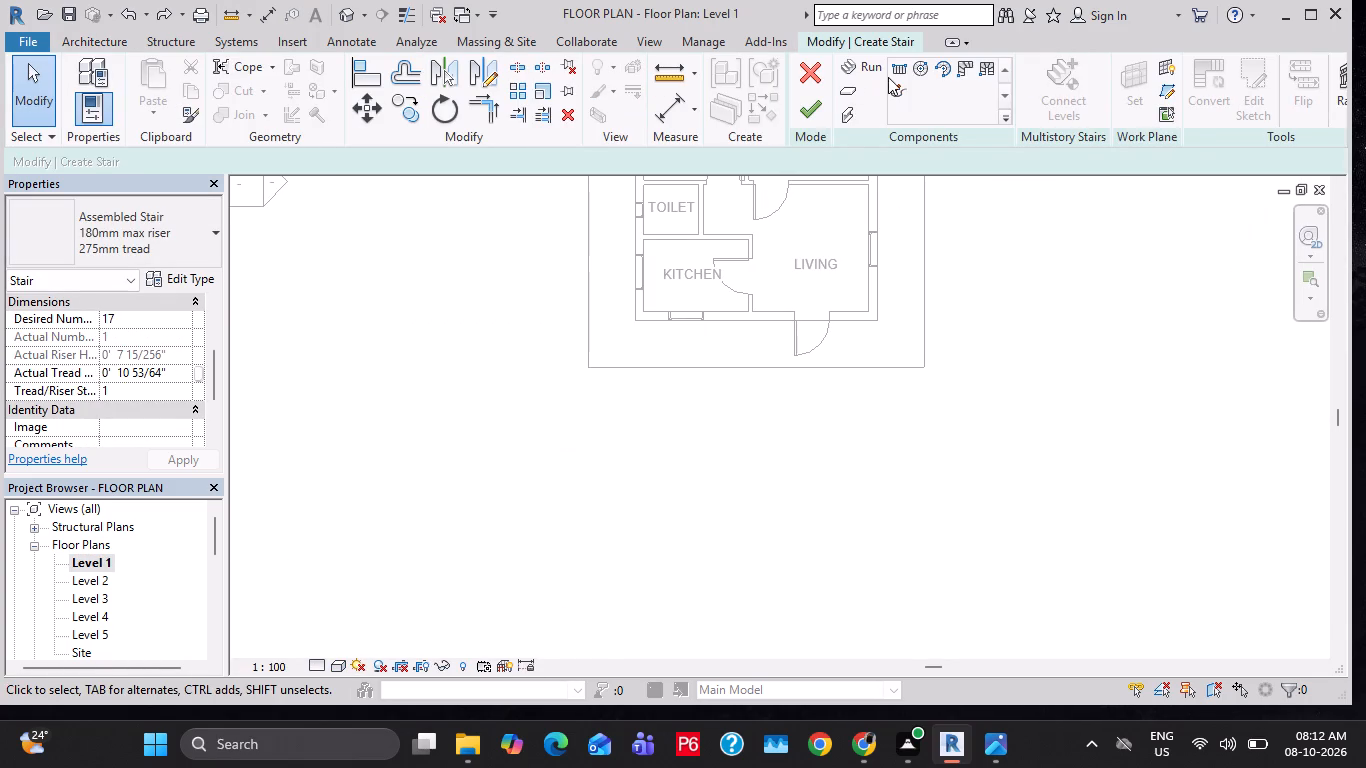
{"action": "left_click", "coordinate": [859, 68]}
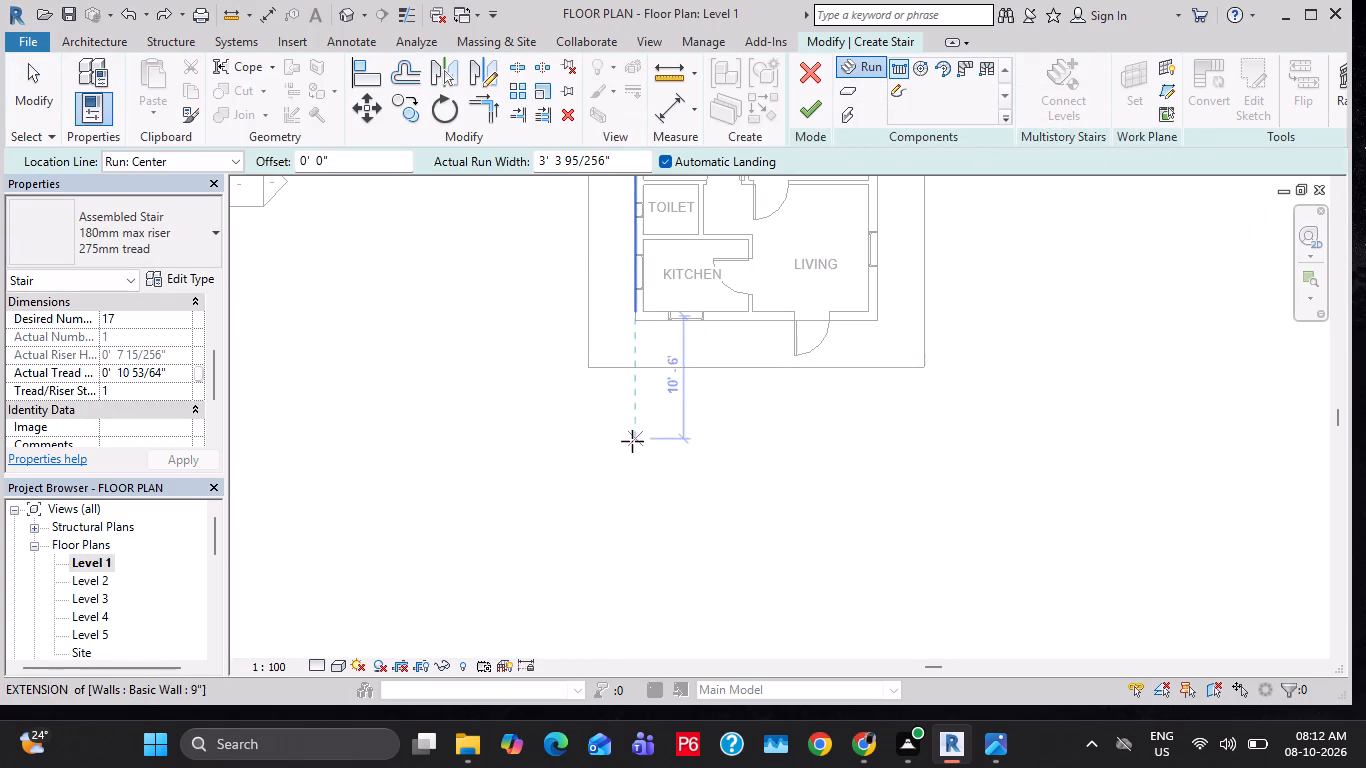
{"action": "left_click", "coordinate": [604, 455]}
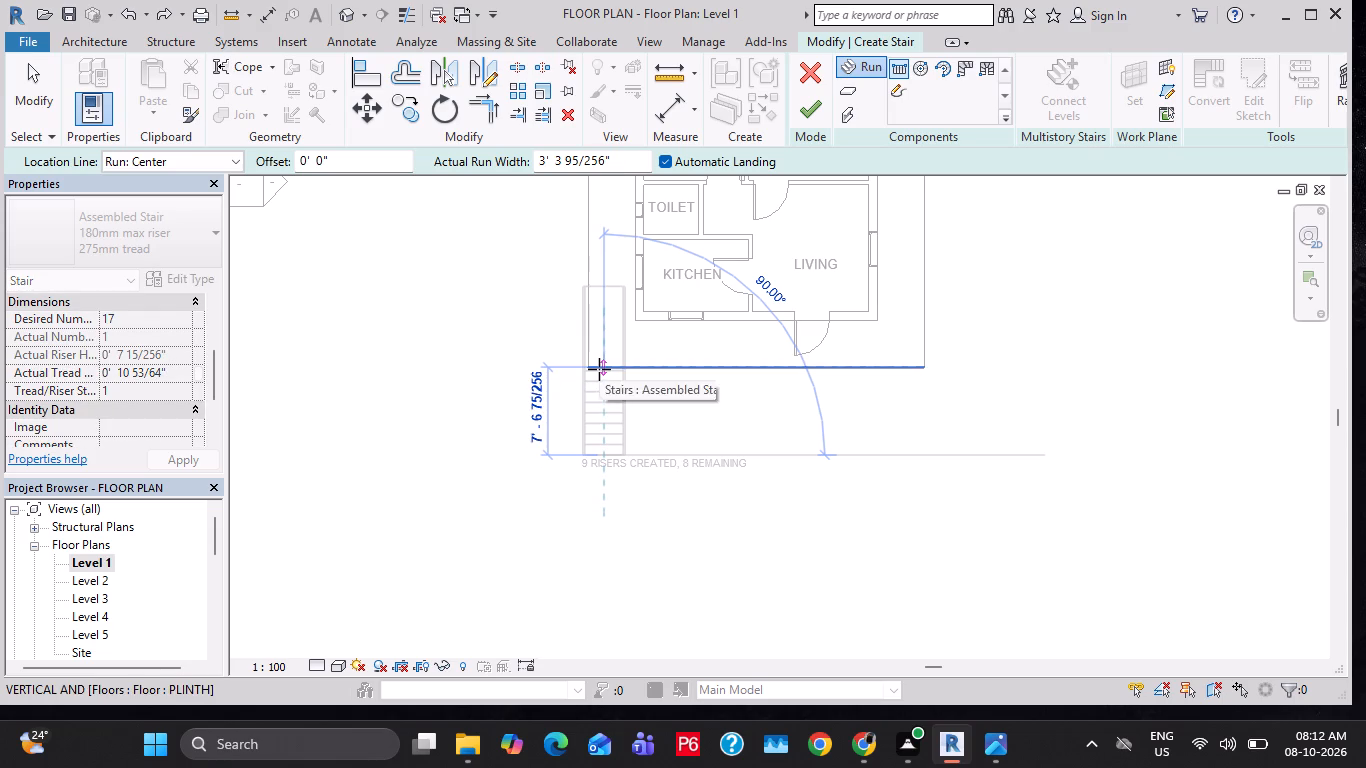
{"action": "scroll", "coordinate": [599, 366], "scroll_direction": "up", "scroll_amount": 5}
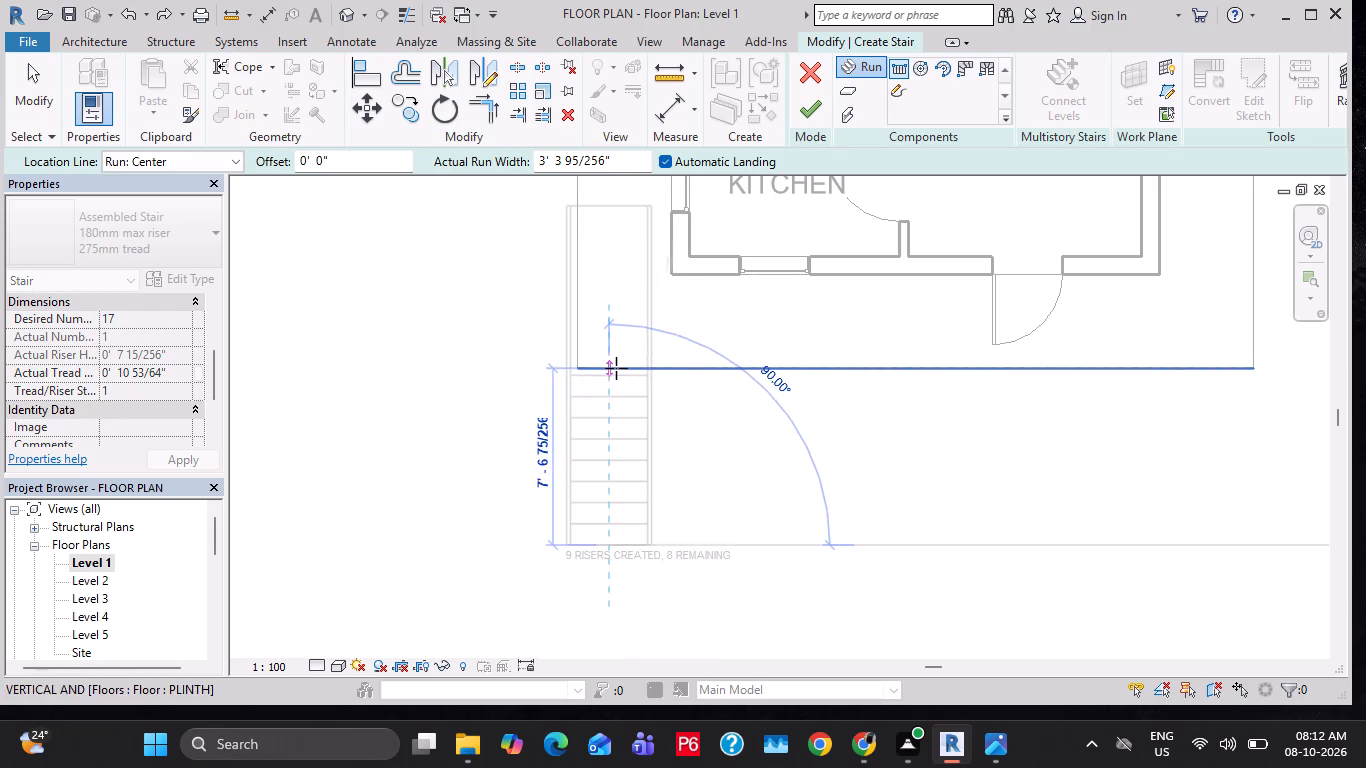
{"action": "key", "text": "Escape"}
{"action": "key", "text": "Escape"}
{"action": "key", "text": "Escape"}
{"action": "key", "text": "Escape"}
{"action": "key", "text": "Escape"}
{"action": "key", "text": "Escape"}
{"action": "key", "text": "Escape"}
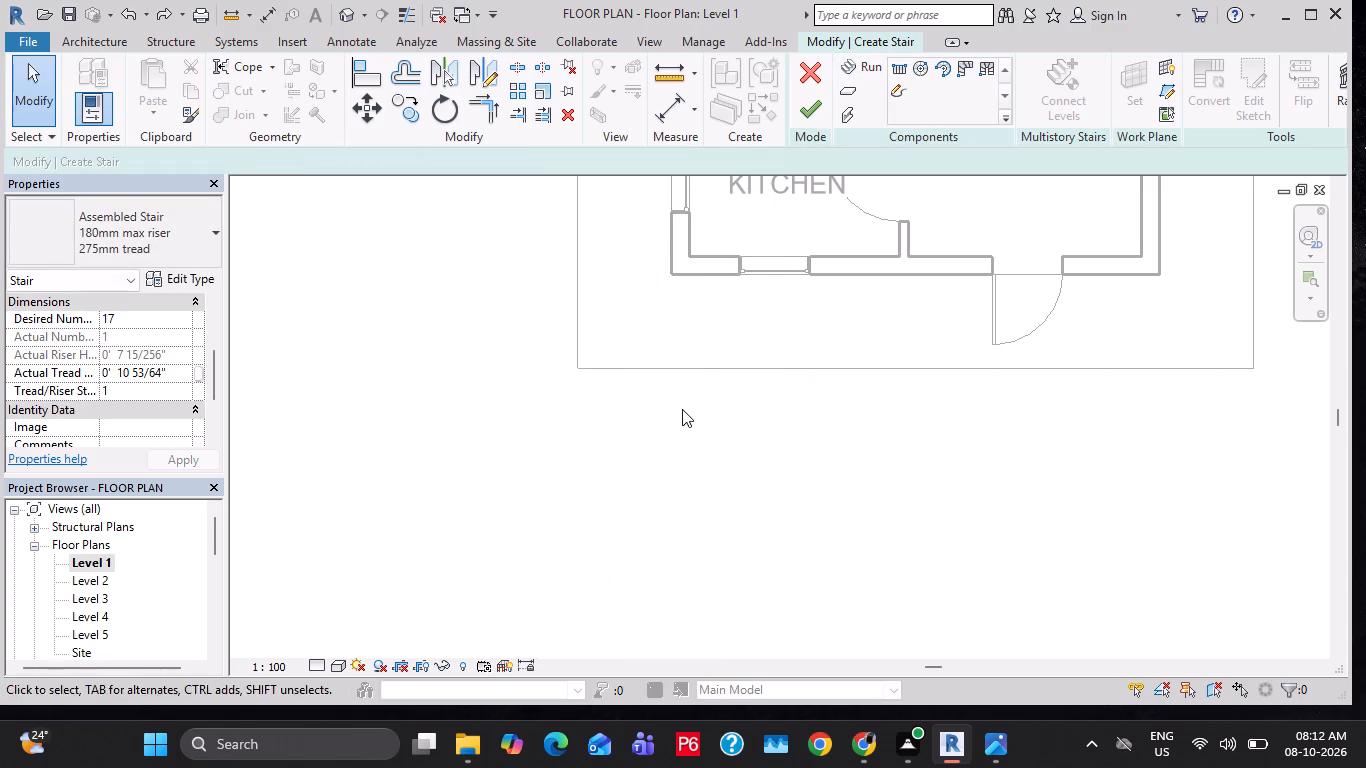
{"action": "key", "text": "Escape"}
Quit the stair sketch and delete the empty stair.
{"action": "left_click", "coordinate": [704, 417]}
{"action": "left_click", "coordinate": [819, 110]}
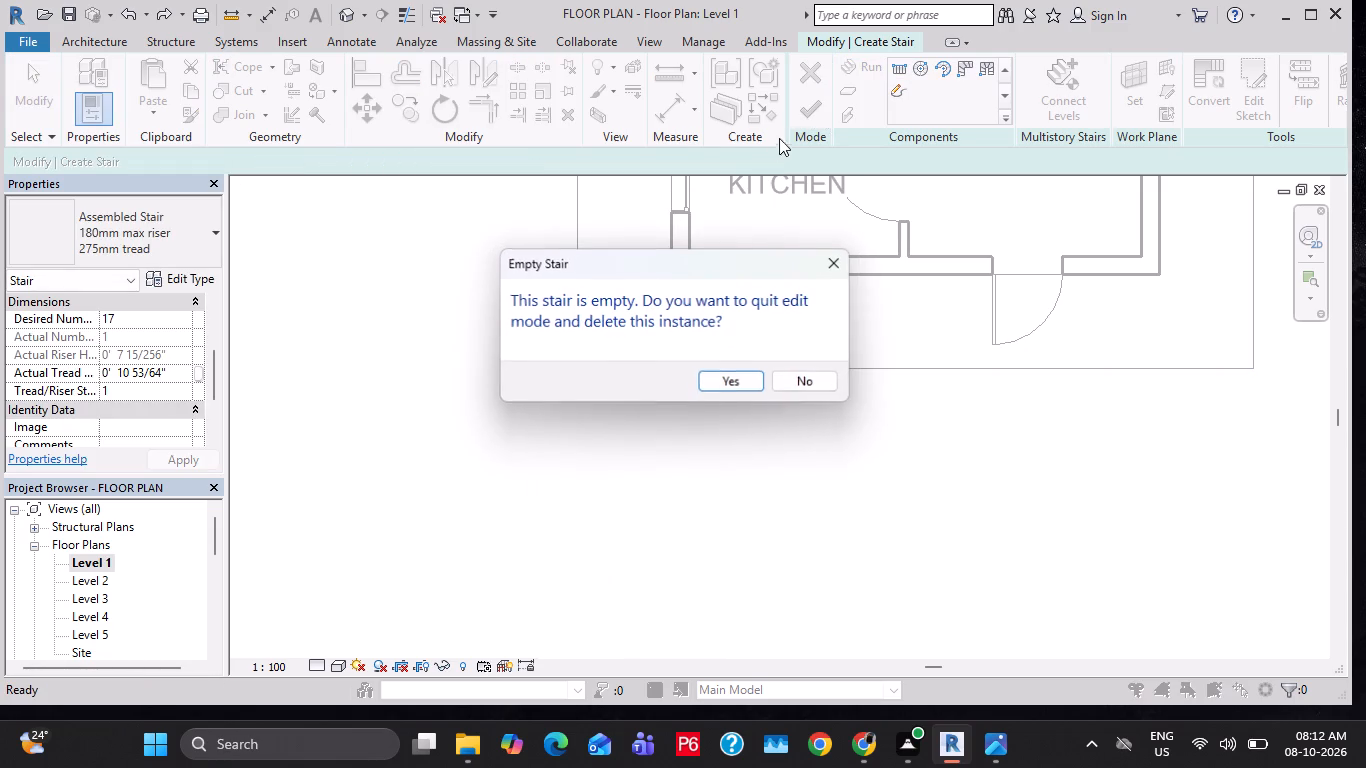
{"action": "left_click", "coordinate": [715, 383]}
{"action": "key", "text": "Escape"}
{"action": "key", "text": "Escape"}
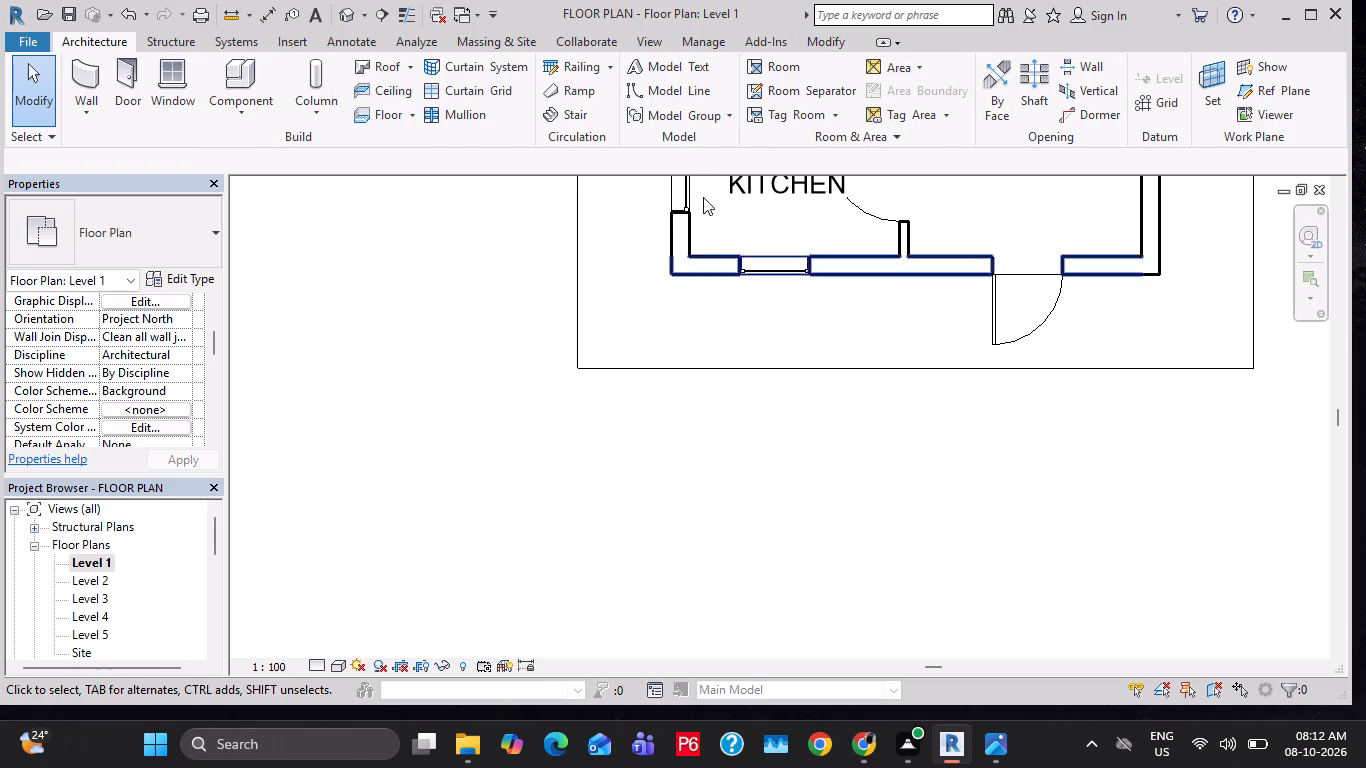
Draw a 4' model line outward from the plinth's front edge, in line with the kitchen's outer side wall.
{"action": "left_click", "coordinate": [656, 79]}
{"action": "left_click", "coordinate": [656, 83]}
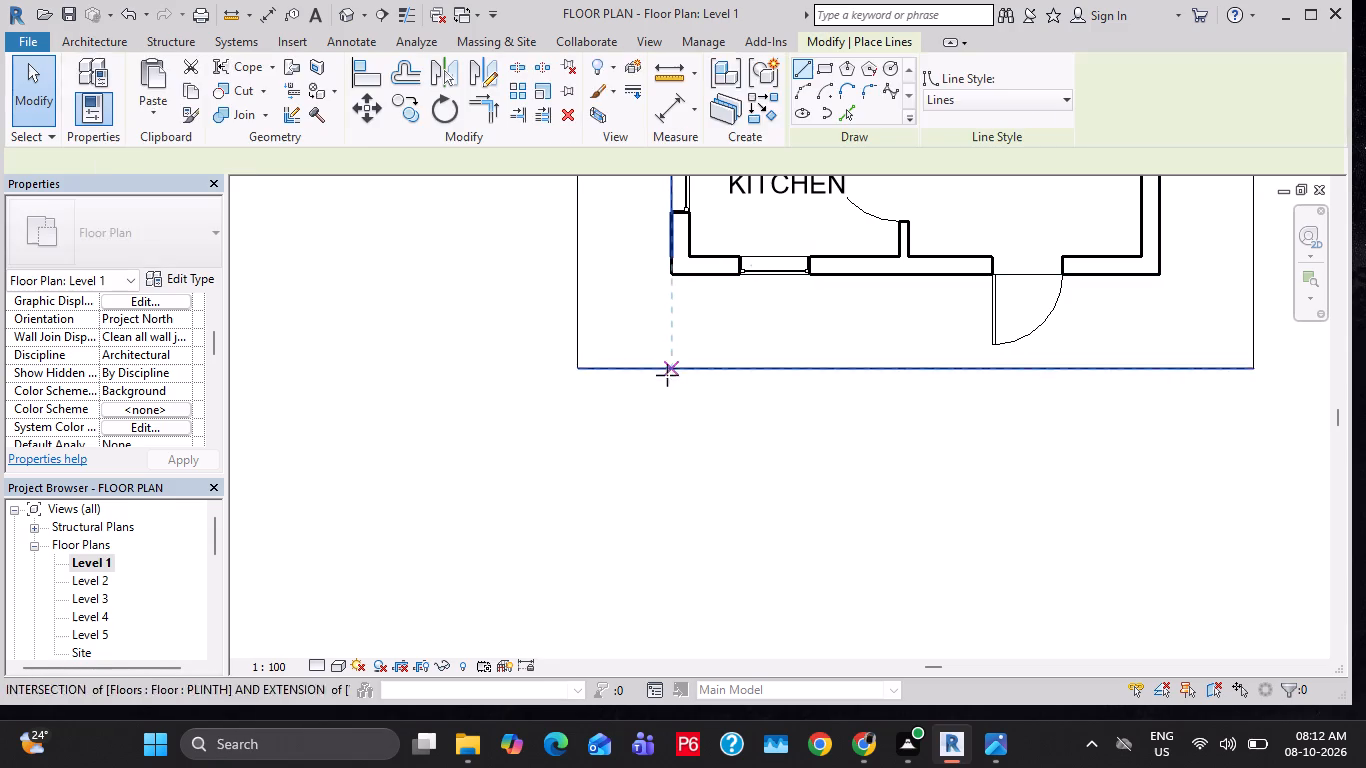
{"action": "left_click", "coordinate": [674, 374]}
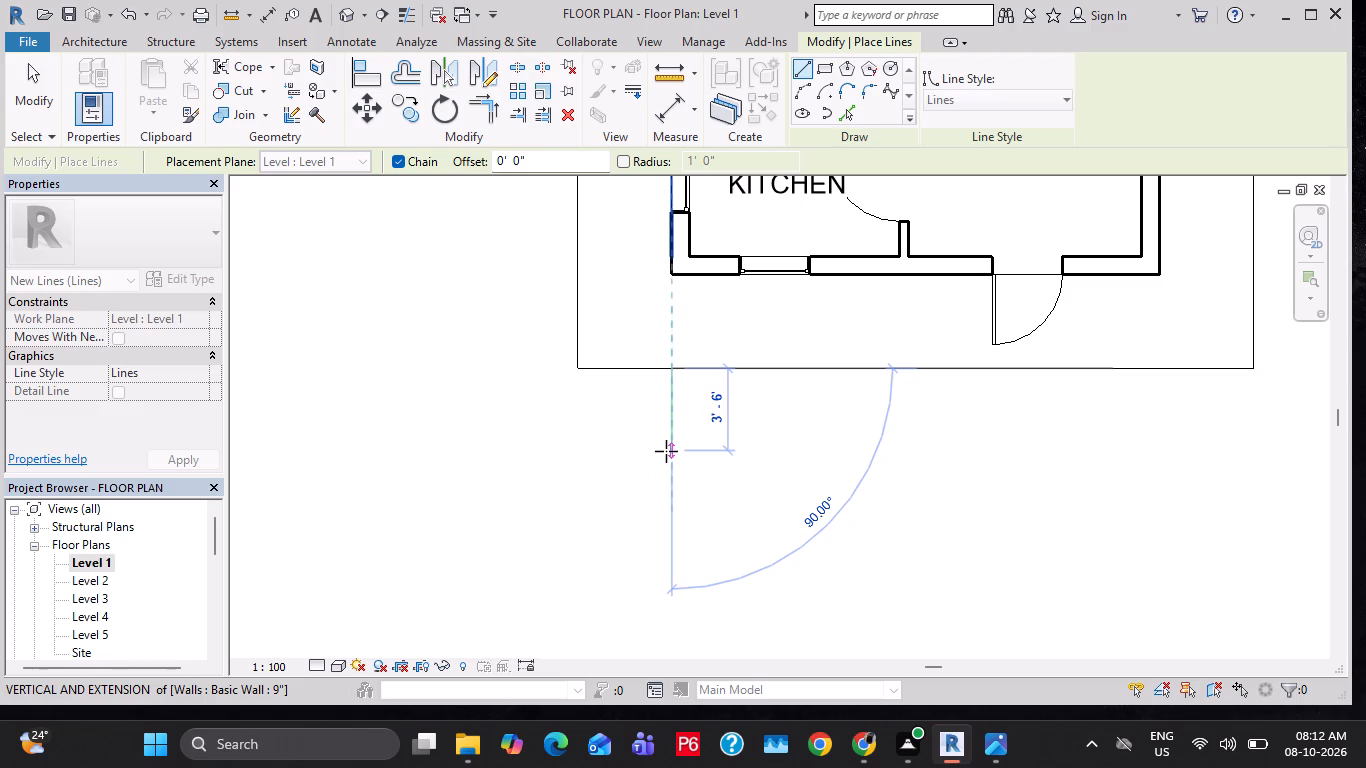
{"action": "key", "text": "5"}
{"action": "key", "text": "BackSpace"}
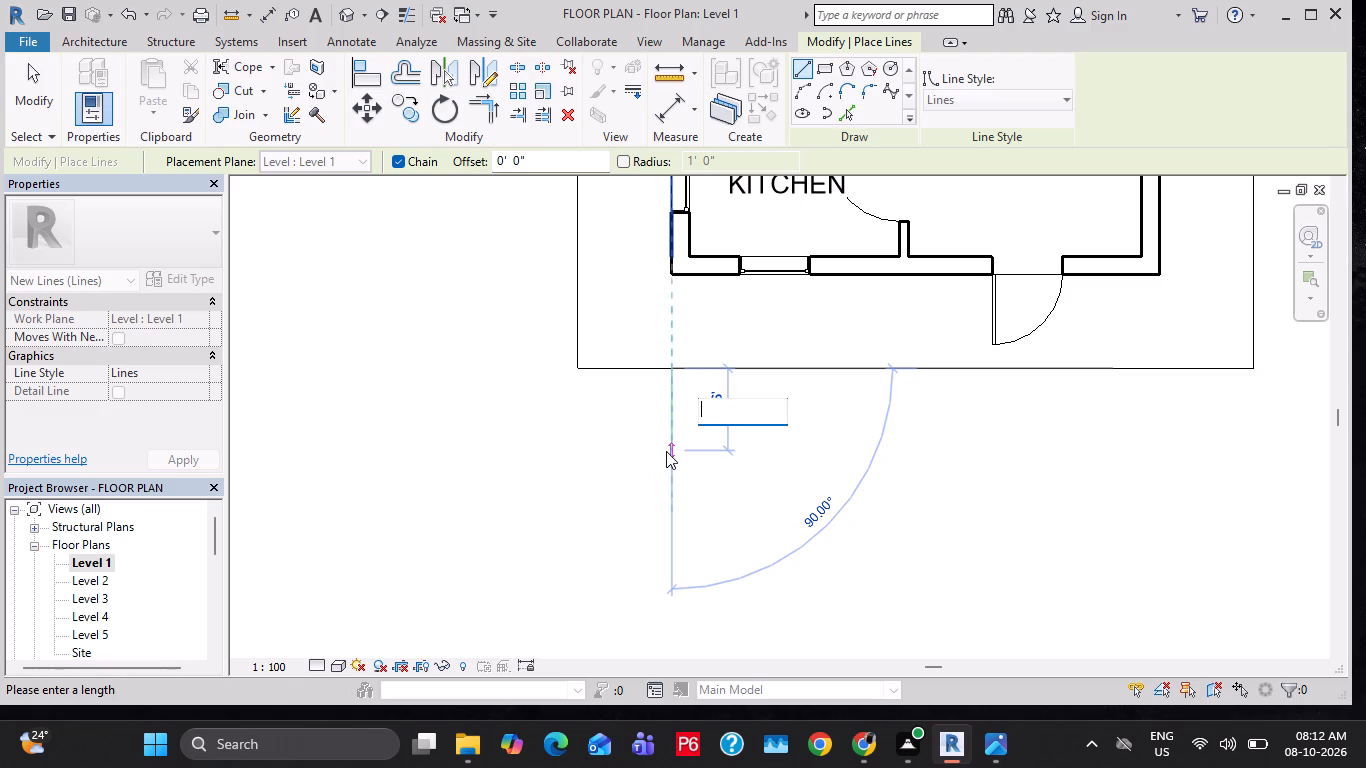
{"action": "type", "text": "4'"}
{"action": "key", "text": "Return"}
{"action": "key", "text": "Escape"}
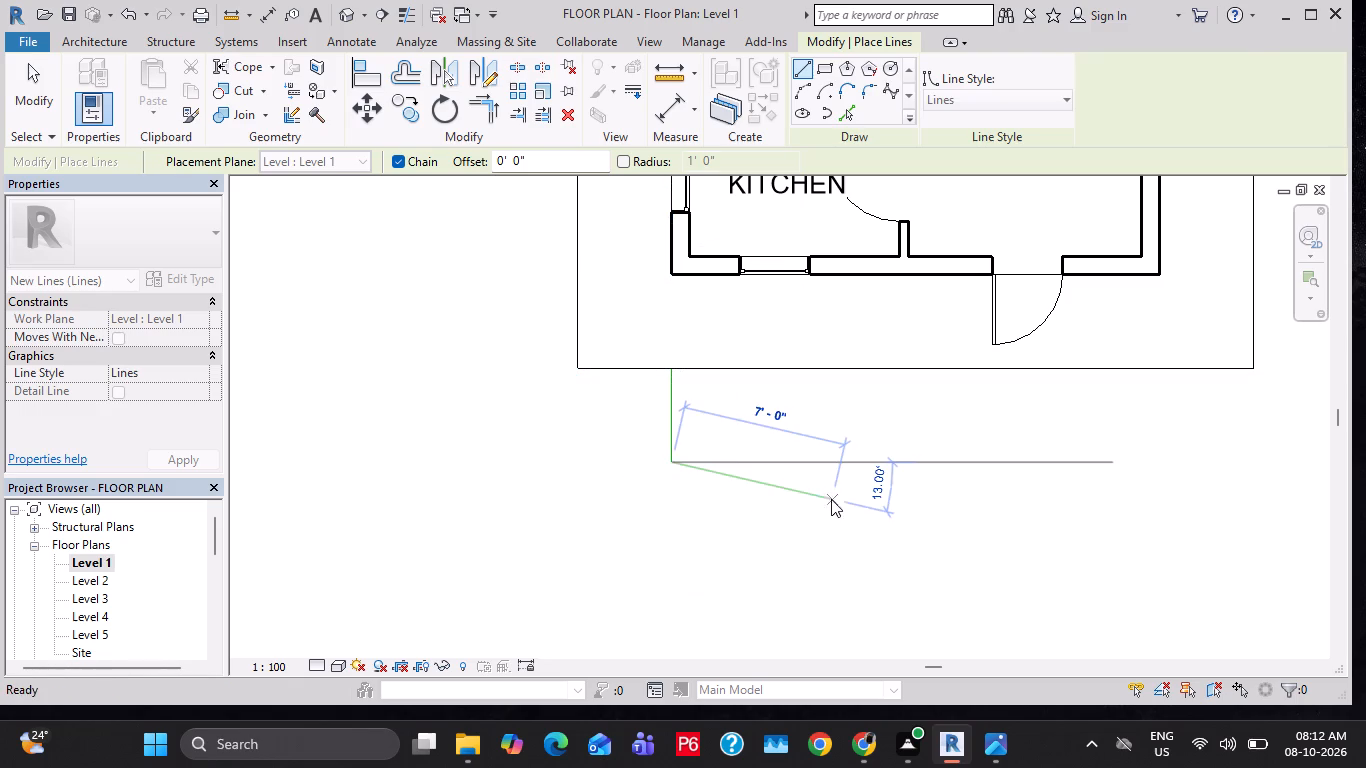
{"action": "key", "text": "Escape"}
{"action": "key", "text": "Escape"}
{"action": "key", "text": "Escape"}
{"action": "left_click", "coordinate": [680, 430]}
{"action": "key", "text": "Escape"}
{"action": "key", "text": "Escape"}
{"action": "key", "text": "Escape"}
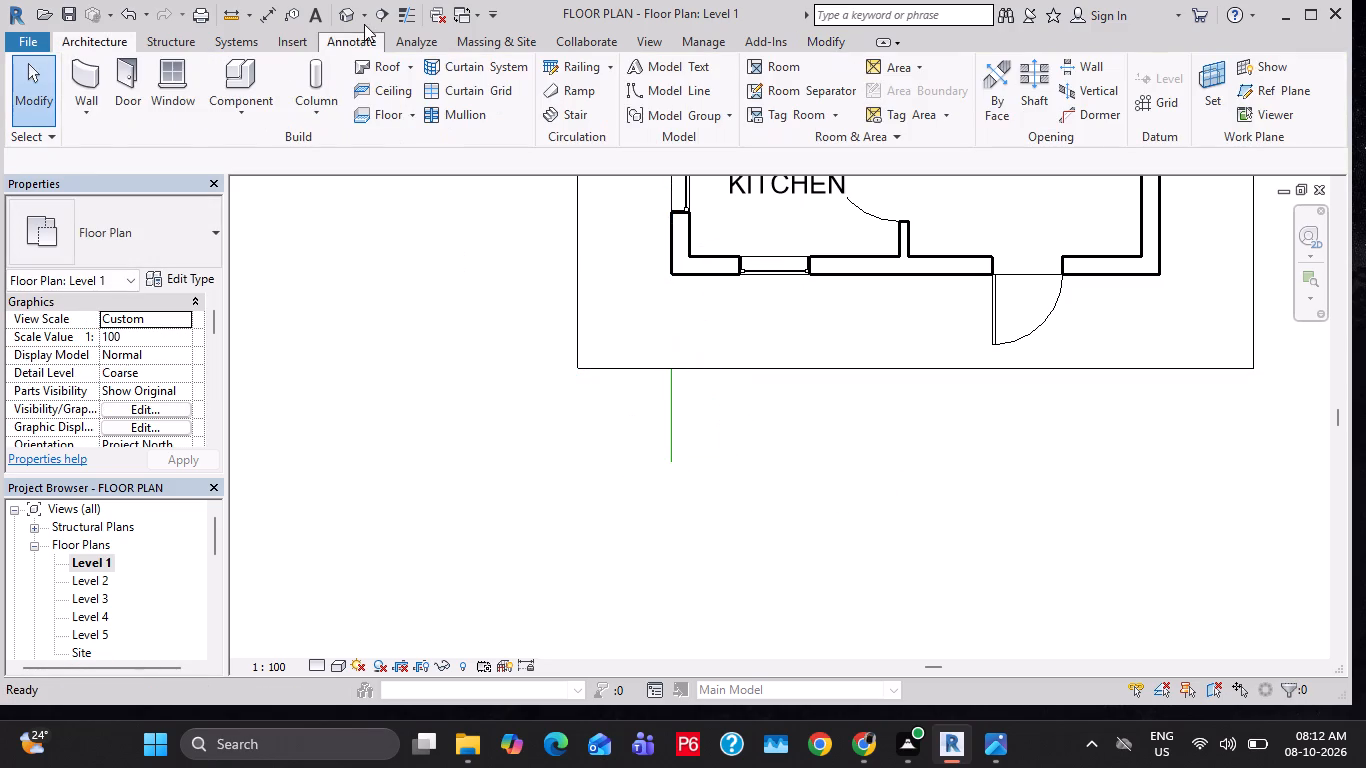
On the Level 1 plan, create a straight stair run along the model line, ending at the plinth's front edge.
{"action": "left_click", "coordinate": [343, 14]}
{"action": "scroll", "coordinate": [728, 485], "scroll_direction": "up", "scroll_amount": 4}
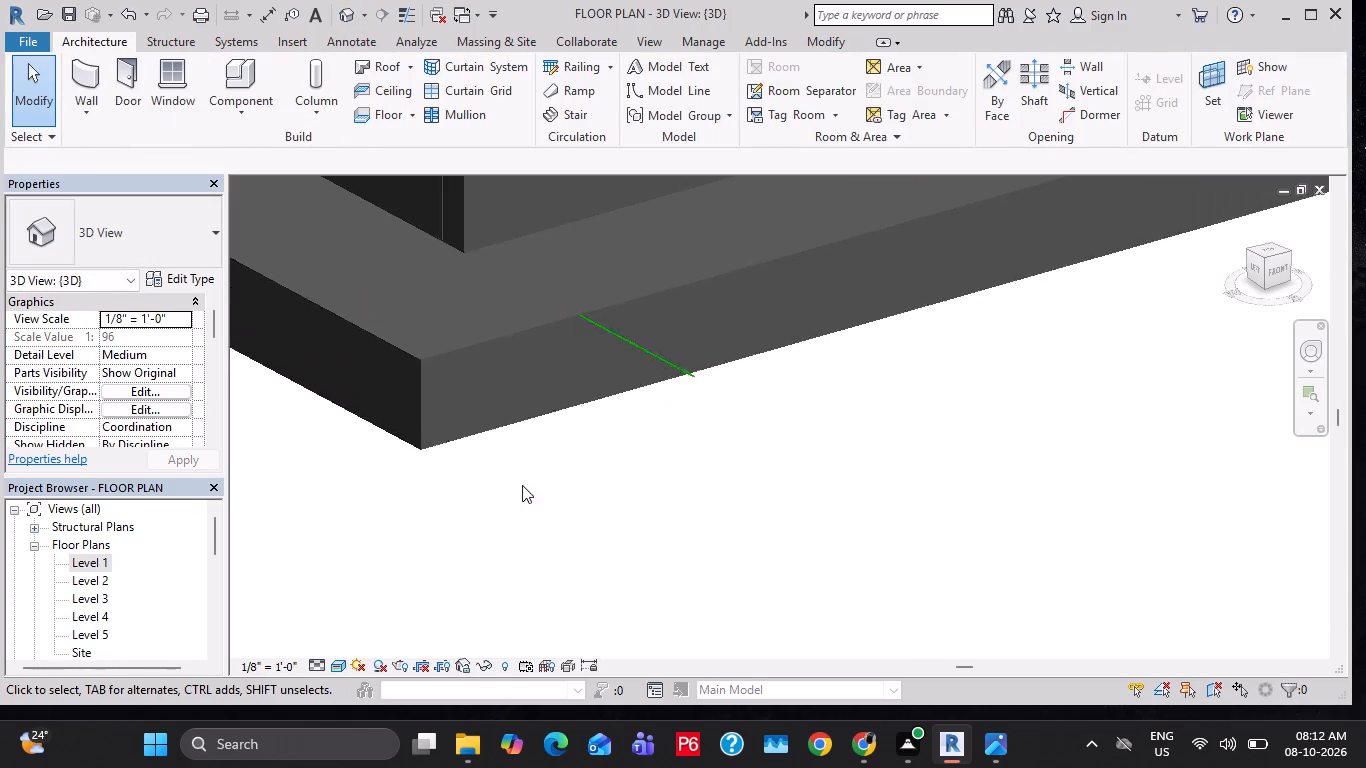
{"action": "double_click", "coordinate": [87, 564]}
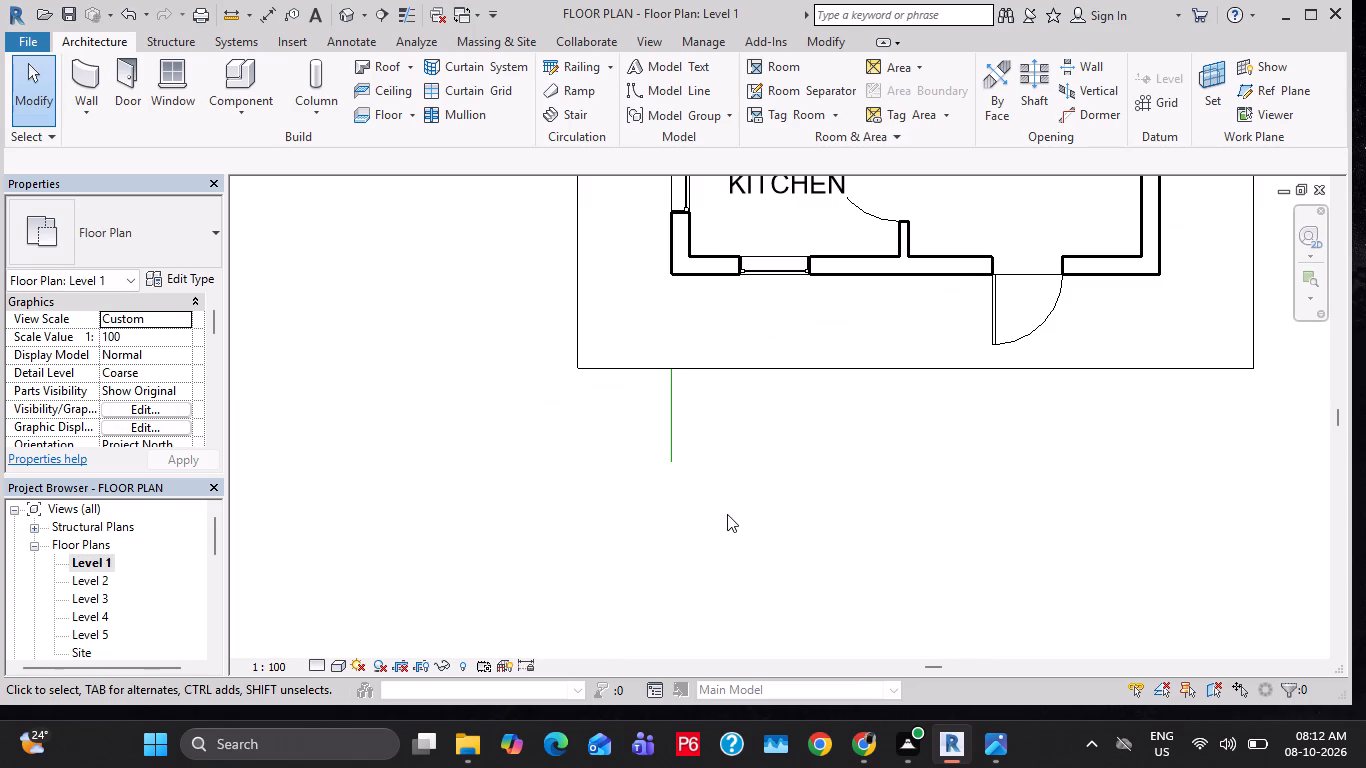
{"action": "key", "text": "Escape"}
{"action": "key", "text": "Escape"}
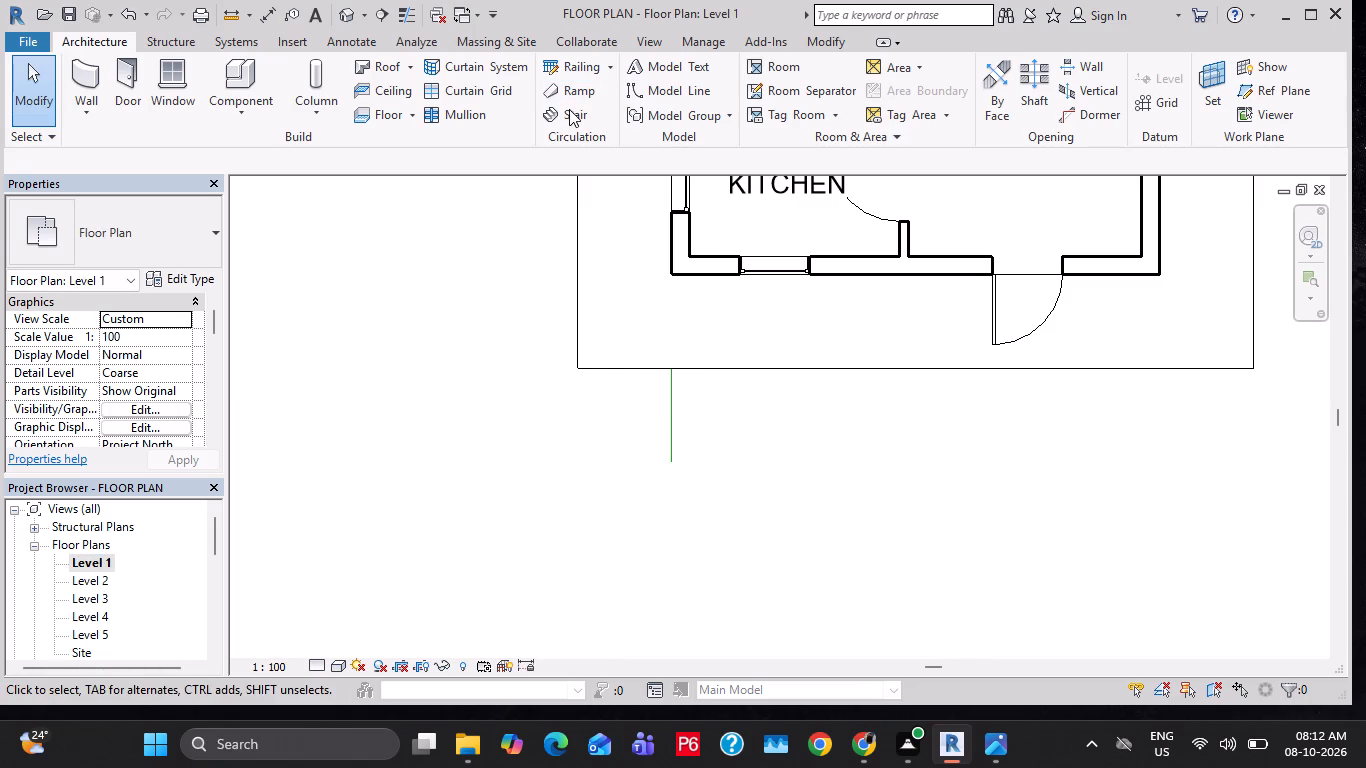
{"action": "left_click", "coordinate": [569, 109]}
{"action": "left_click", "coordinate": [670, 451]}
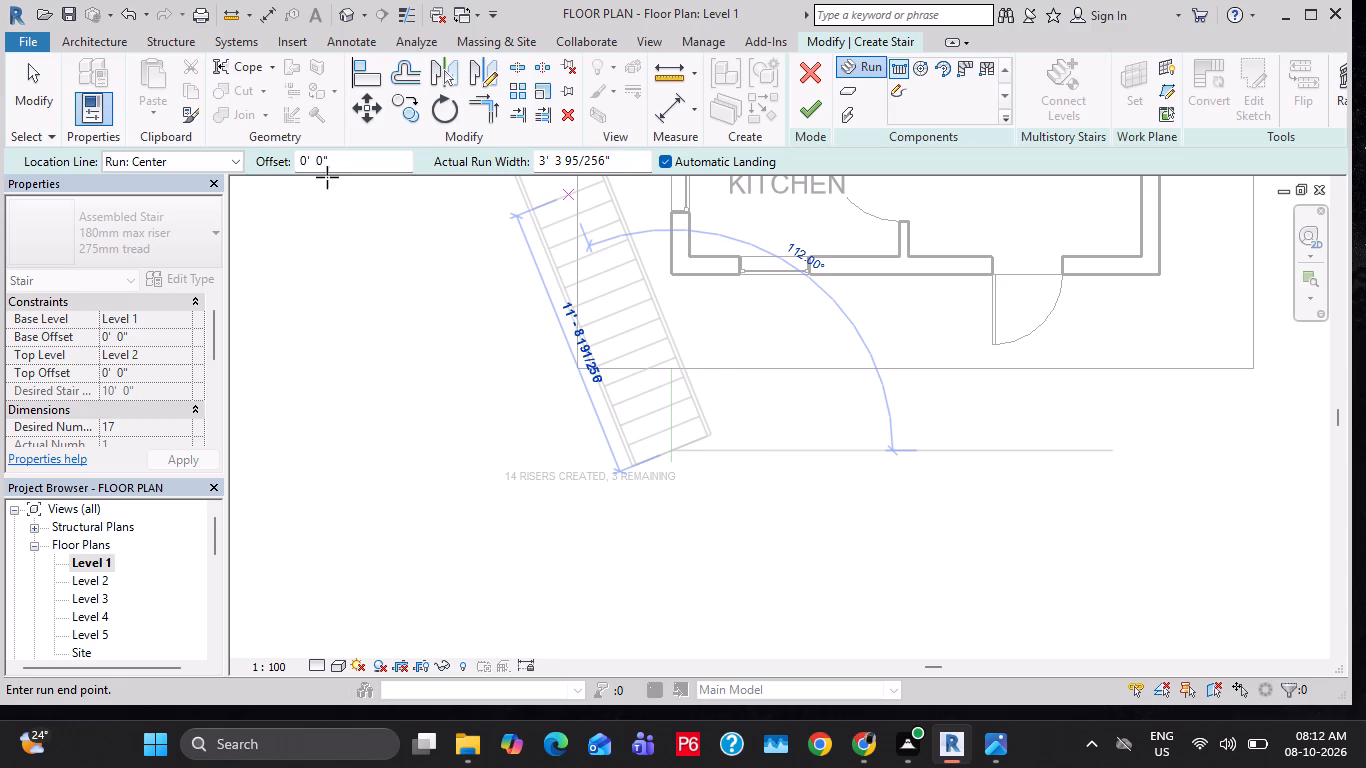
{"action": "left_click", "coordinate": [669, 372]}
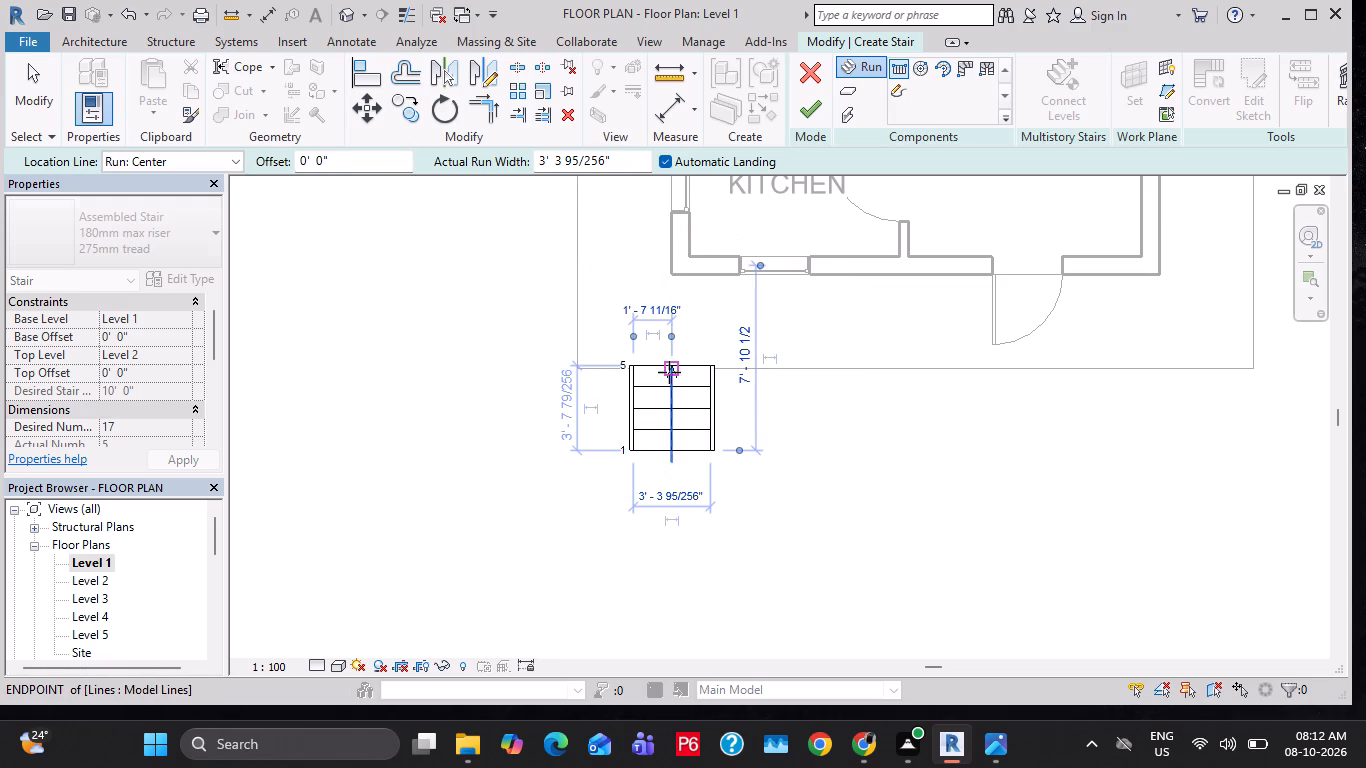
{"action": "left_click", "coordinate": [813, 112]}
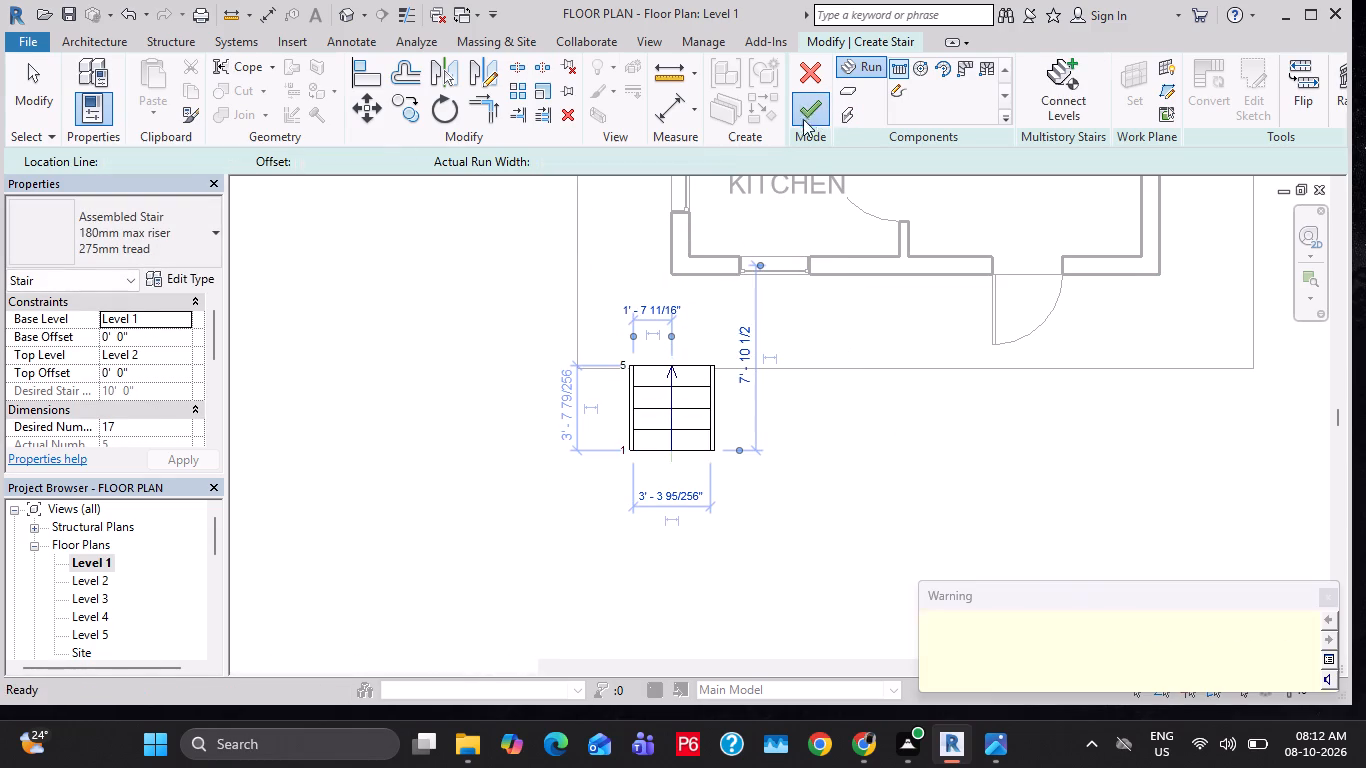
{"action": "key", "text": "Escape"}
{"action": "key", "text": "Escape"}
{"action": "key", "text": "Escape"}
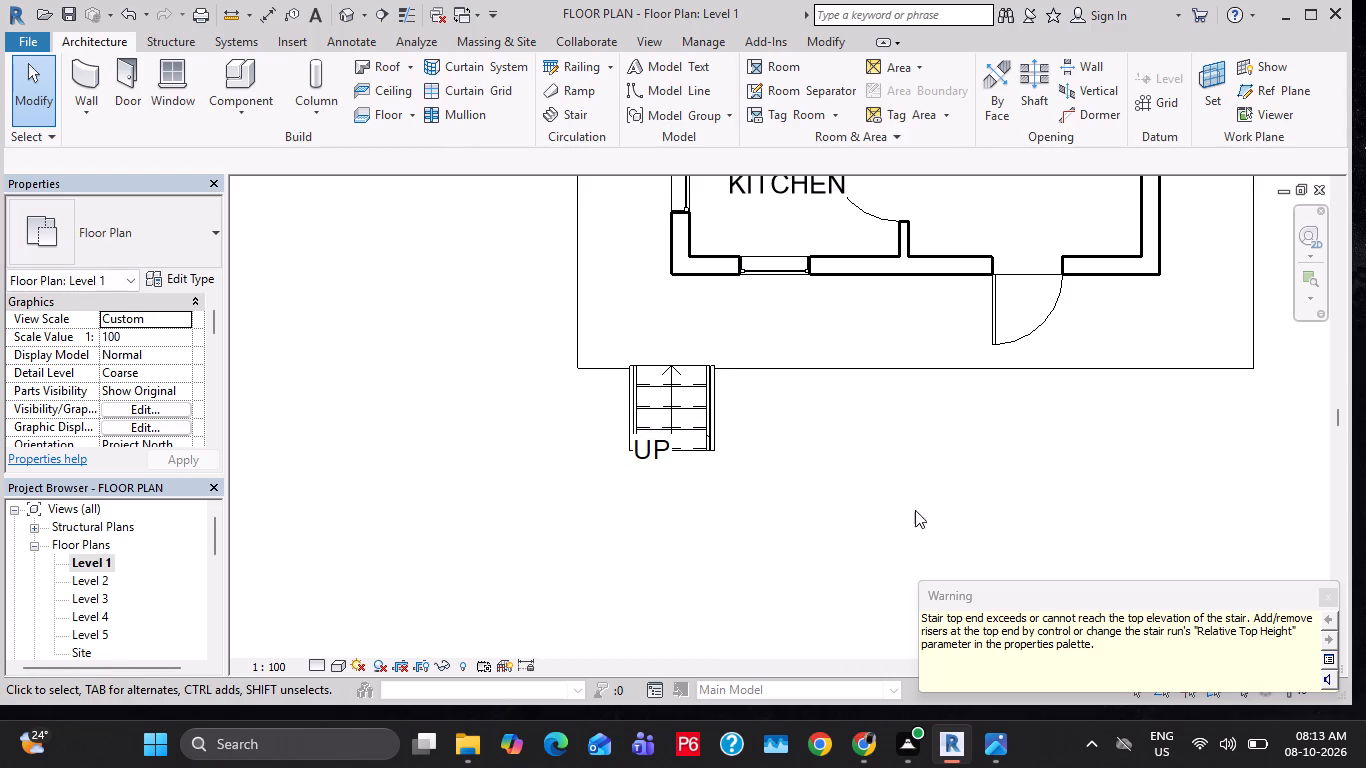
Examine the stair against the plinth corner in the default 3D view.
{"action": "left_click", "coordinate": [335, 18]}
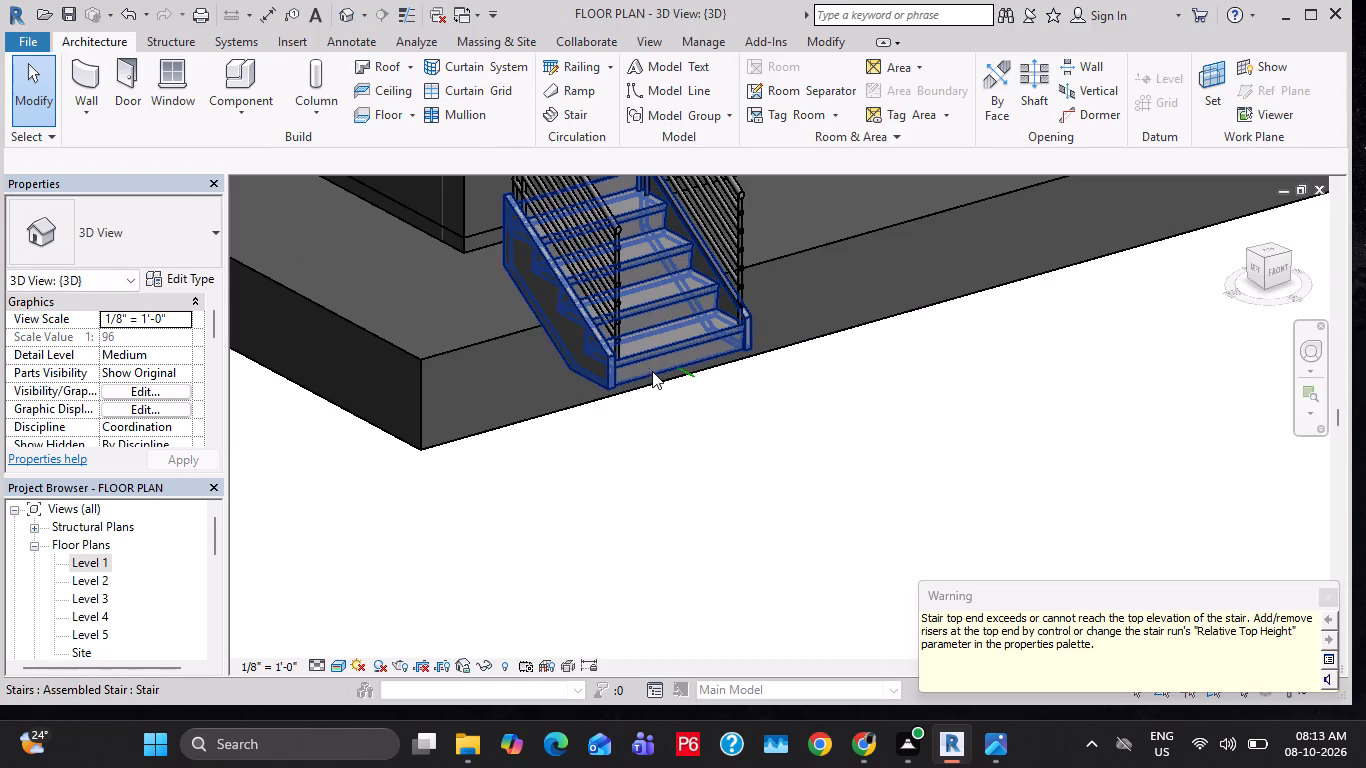
{"action": "middle_click_drag", "start_coordinate": [636, 362], "coordinate": [740, 371]}
{"action": "middle_click_drag", "start_coordinate": [708, 521], "coordinate": [870, 589], "text": "shift"}
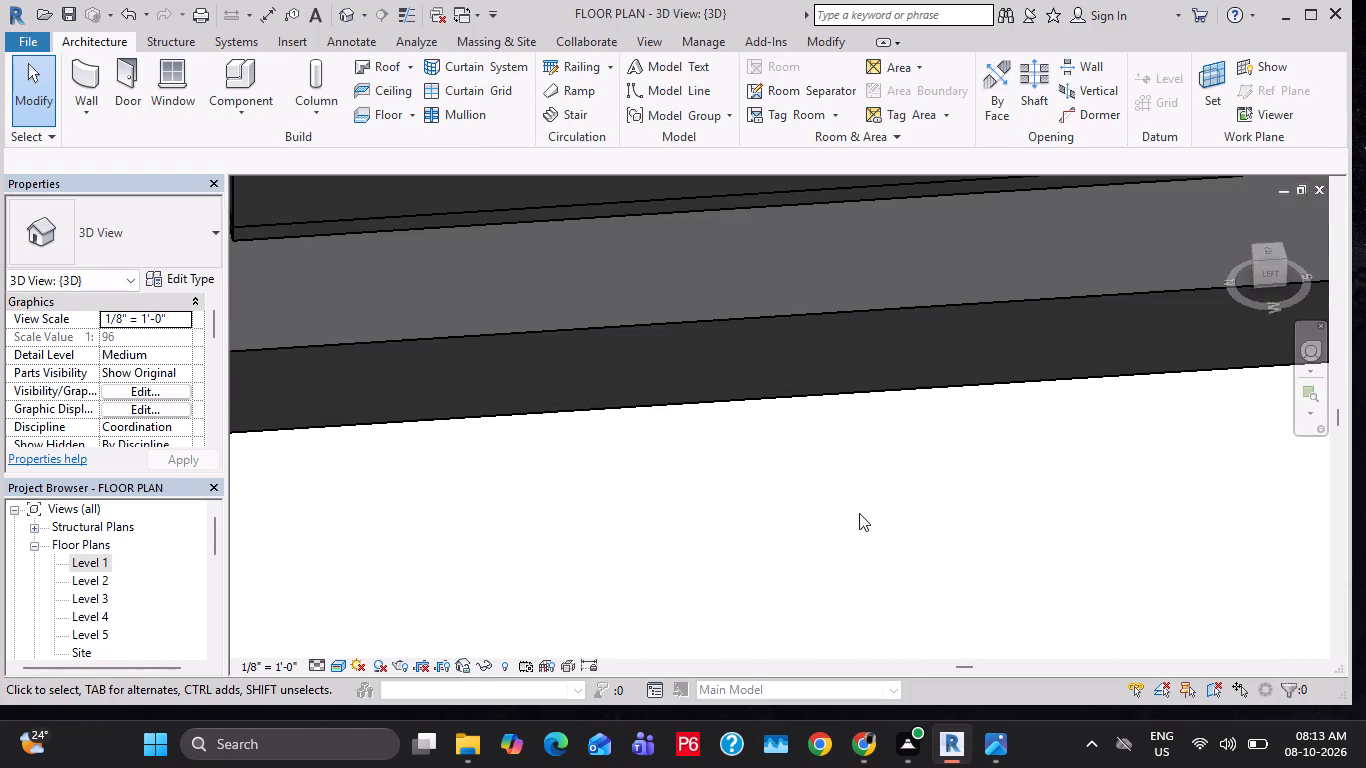
{"action": "scroll", "coordinate": [859, 513], "scroll_direction": "down", "scroll_amount": 3}
{"action": "middle_click_drag", "start_coordinate": [902, 455], "coordinate": [842, 484], "text": "shift"}
{"action": "left_click", "coordinate": [860, 442]}
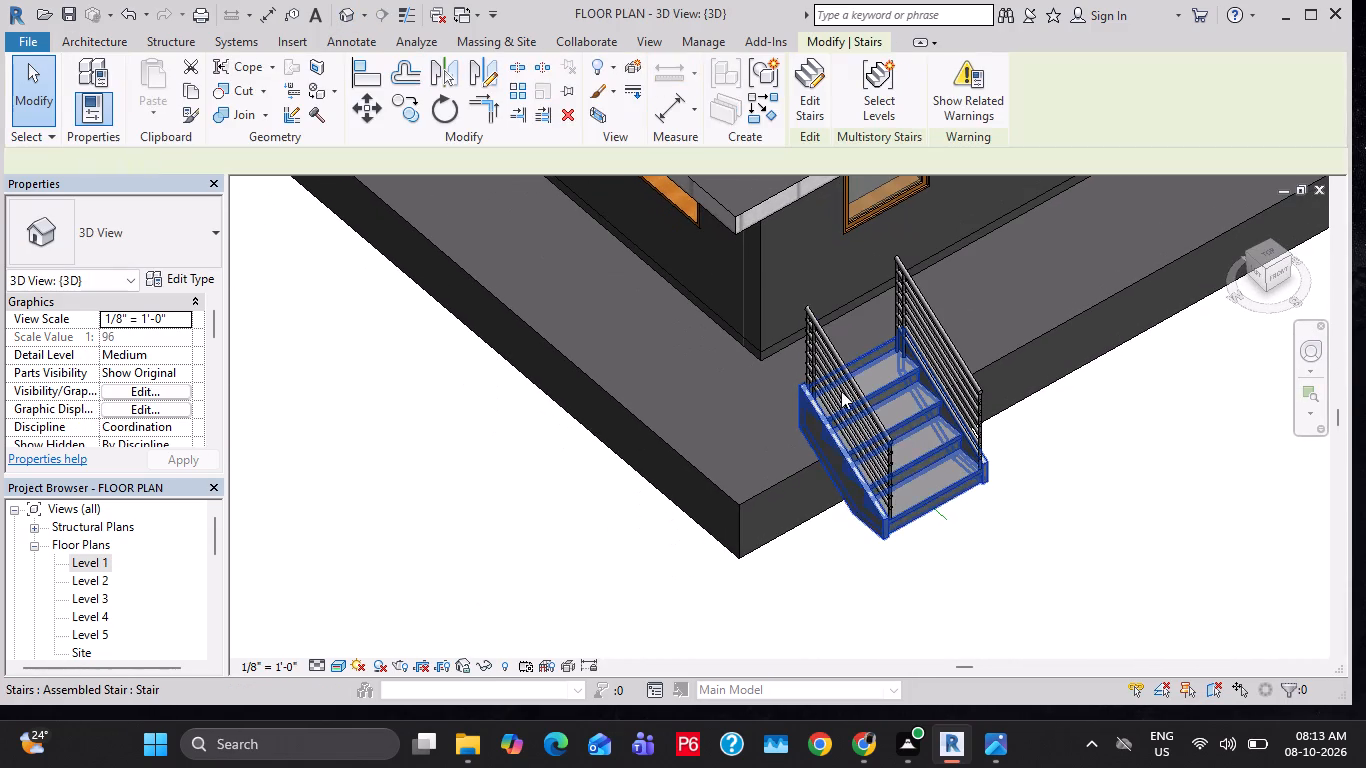
{"action": "key", "text": "Escape"}
{"action": "key", "text": "Escape"}
{"action": "key", "text": "Escape"}
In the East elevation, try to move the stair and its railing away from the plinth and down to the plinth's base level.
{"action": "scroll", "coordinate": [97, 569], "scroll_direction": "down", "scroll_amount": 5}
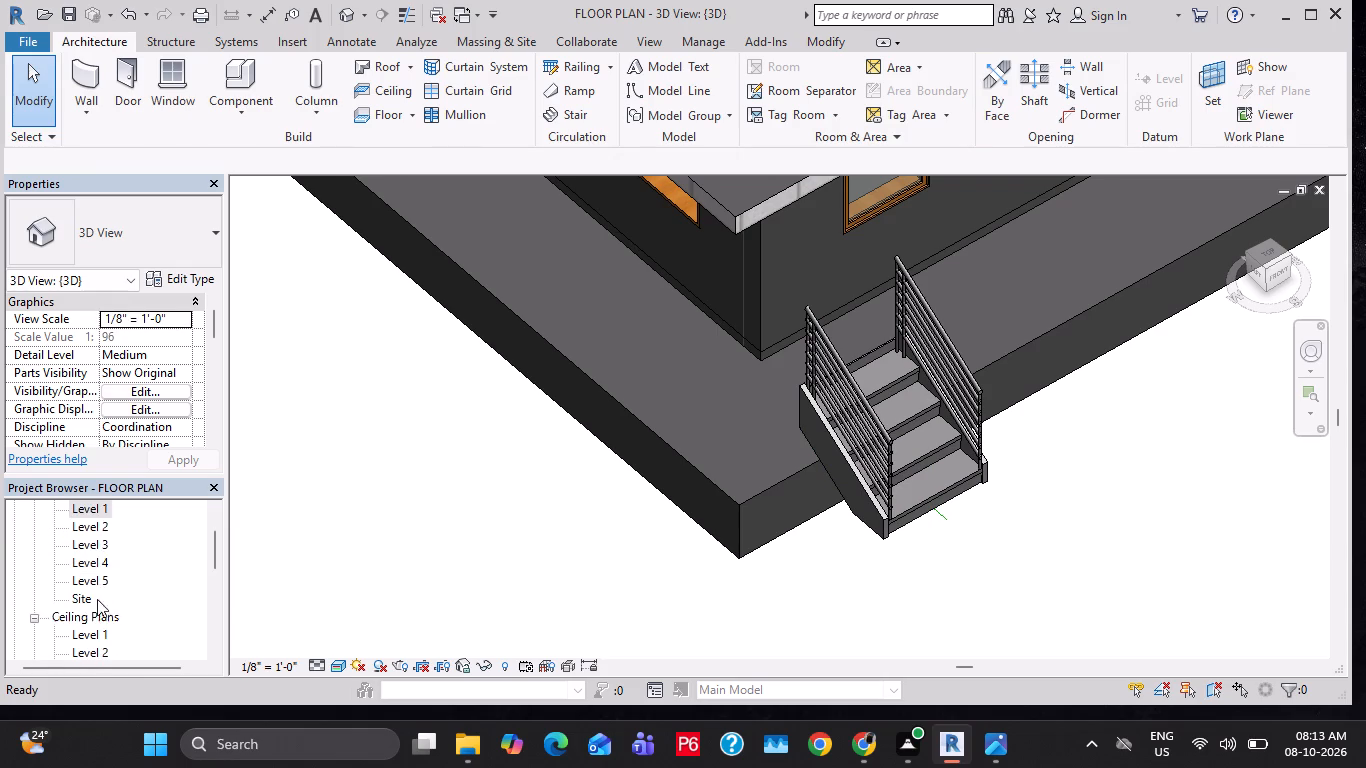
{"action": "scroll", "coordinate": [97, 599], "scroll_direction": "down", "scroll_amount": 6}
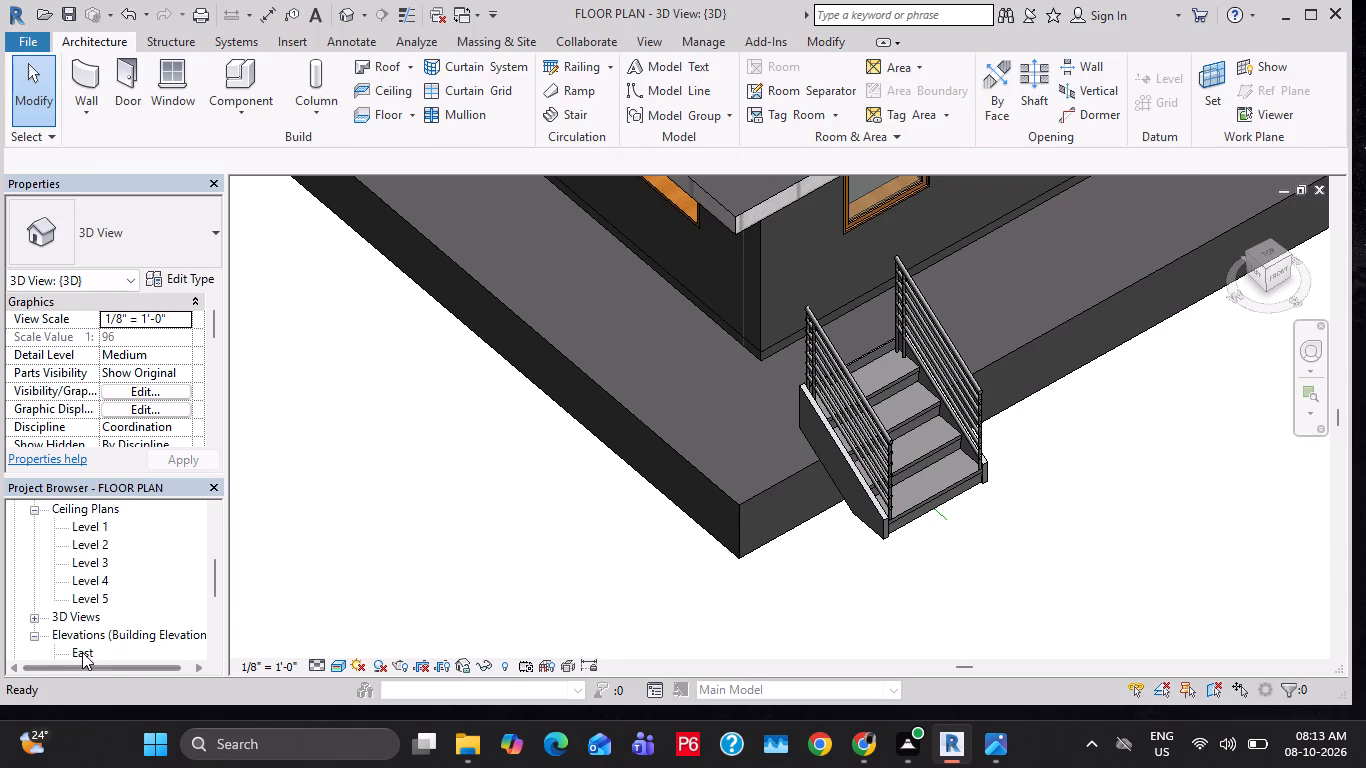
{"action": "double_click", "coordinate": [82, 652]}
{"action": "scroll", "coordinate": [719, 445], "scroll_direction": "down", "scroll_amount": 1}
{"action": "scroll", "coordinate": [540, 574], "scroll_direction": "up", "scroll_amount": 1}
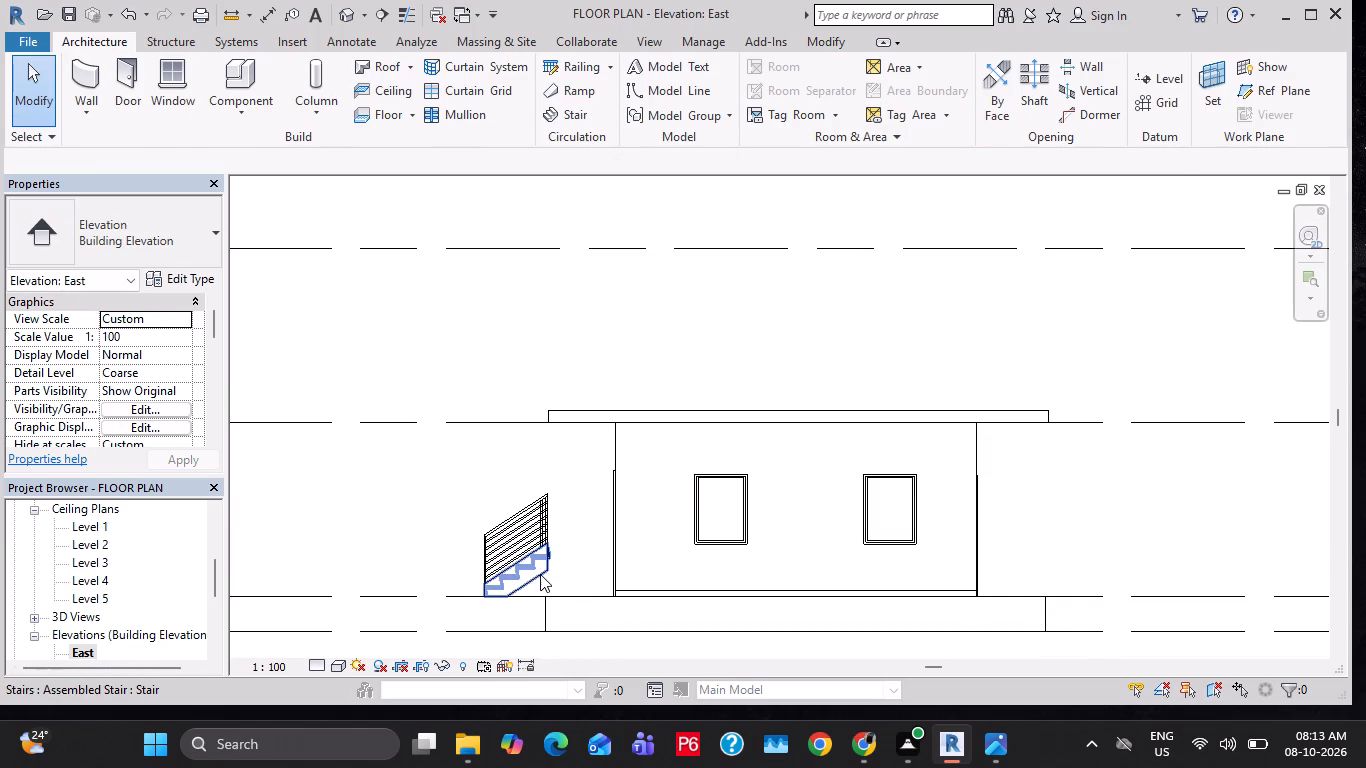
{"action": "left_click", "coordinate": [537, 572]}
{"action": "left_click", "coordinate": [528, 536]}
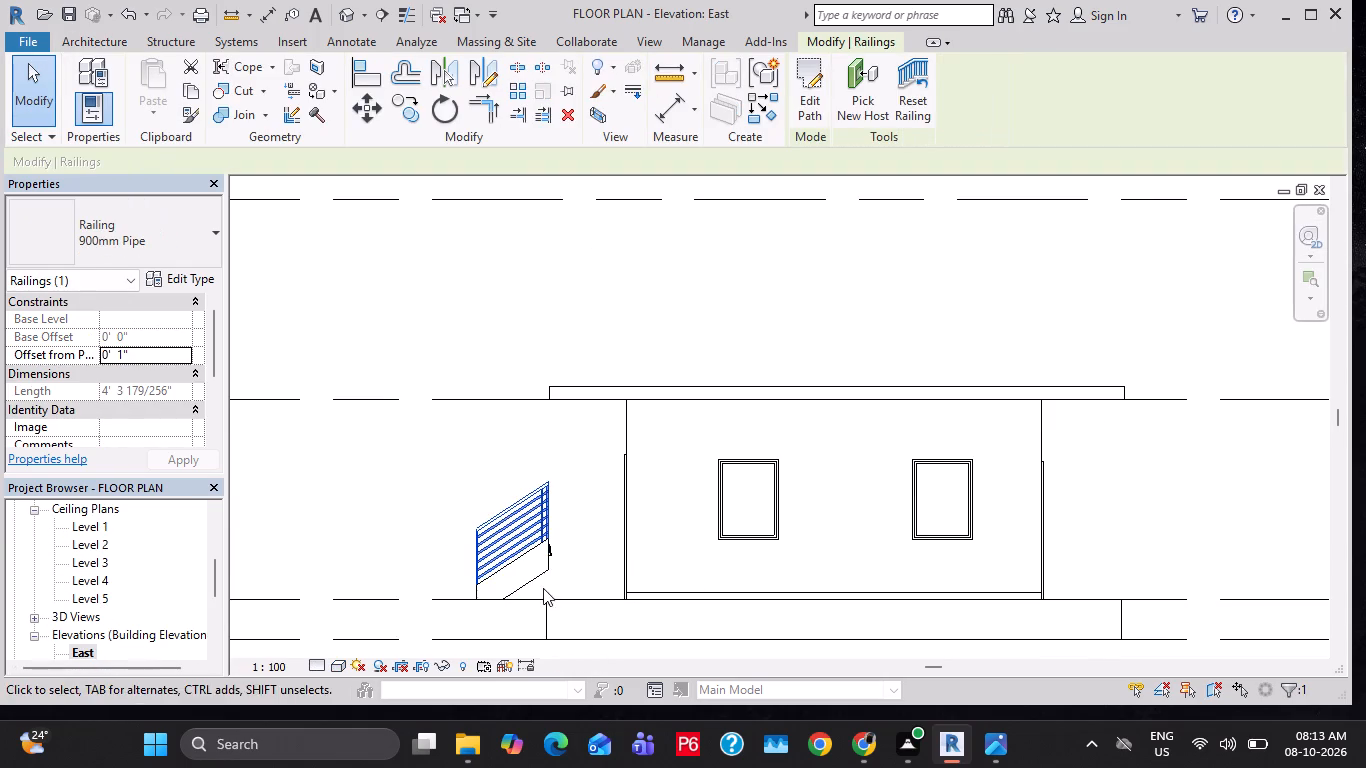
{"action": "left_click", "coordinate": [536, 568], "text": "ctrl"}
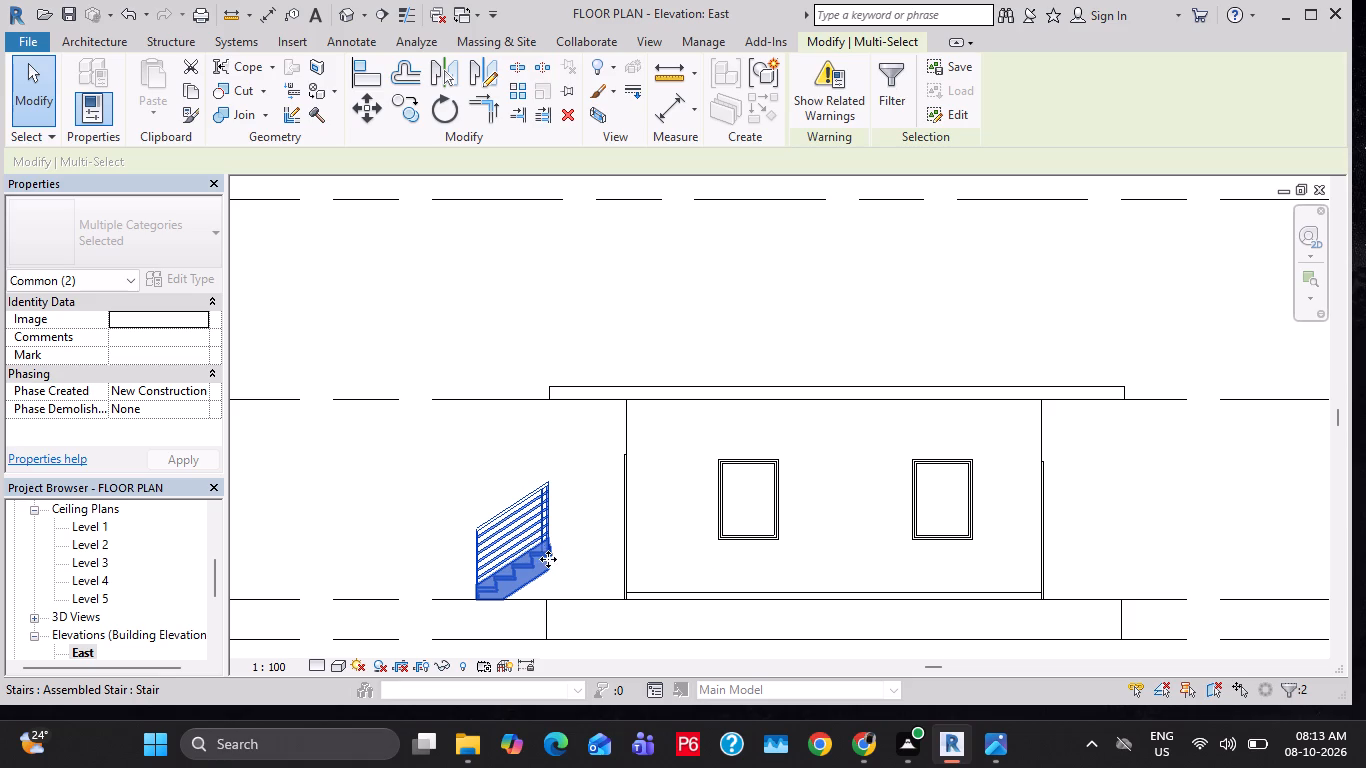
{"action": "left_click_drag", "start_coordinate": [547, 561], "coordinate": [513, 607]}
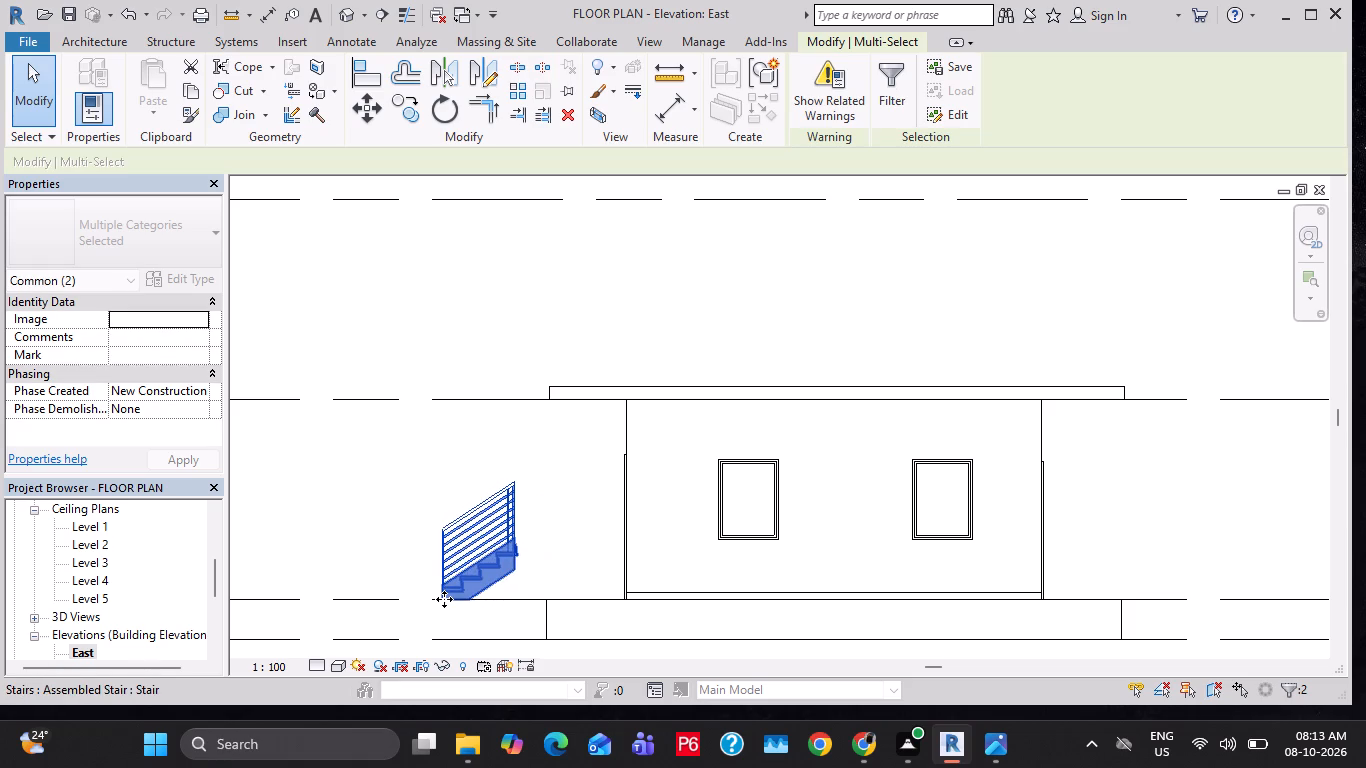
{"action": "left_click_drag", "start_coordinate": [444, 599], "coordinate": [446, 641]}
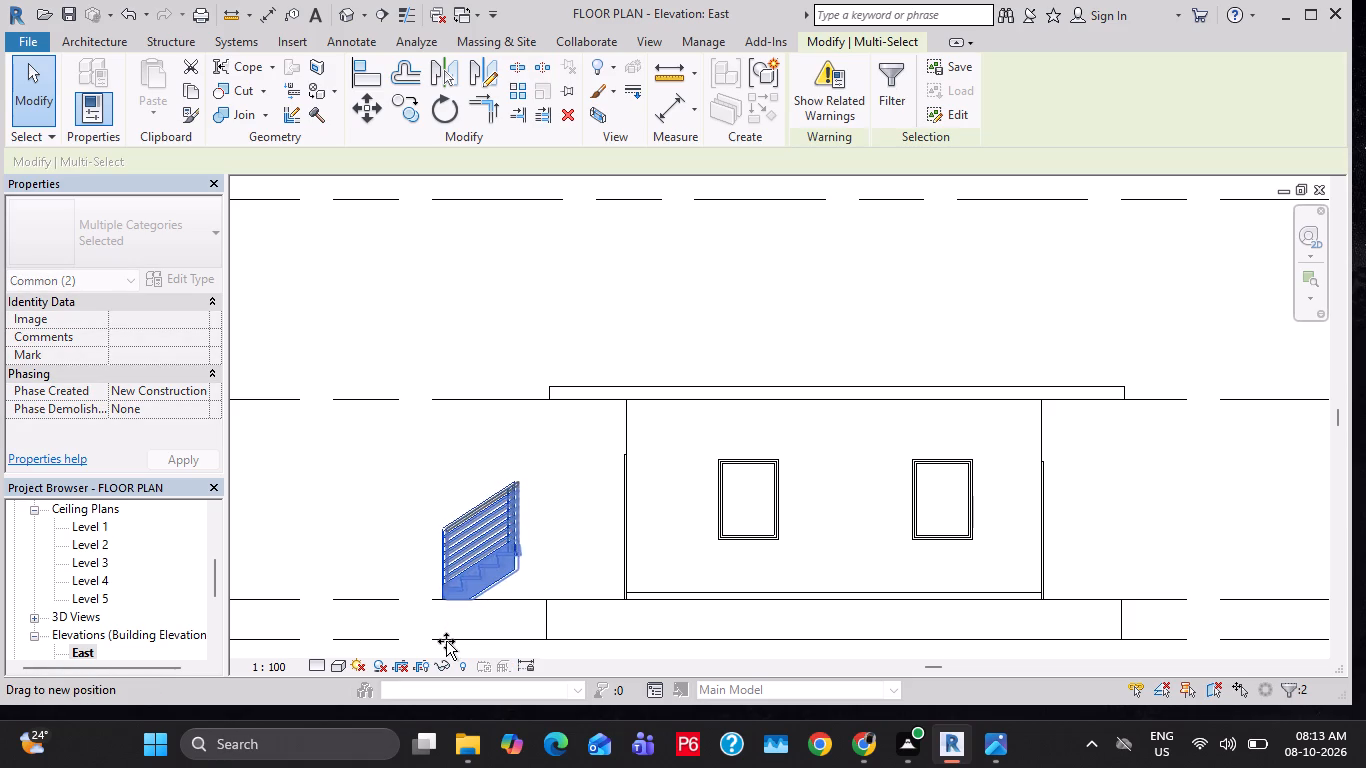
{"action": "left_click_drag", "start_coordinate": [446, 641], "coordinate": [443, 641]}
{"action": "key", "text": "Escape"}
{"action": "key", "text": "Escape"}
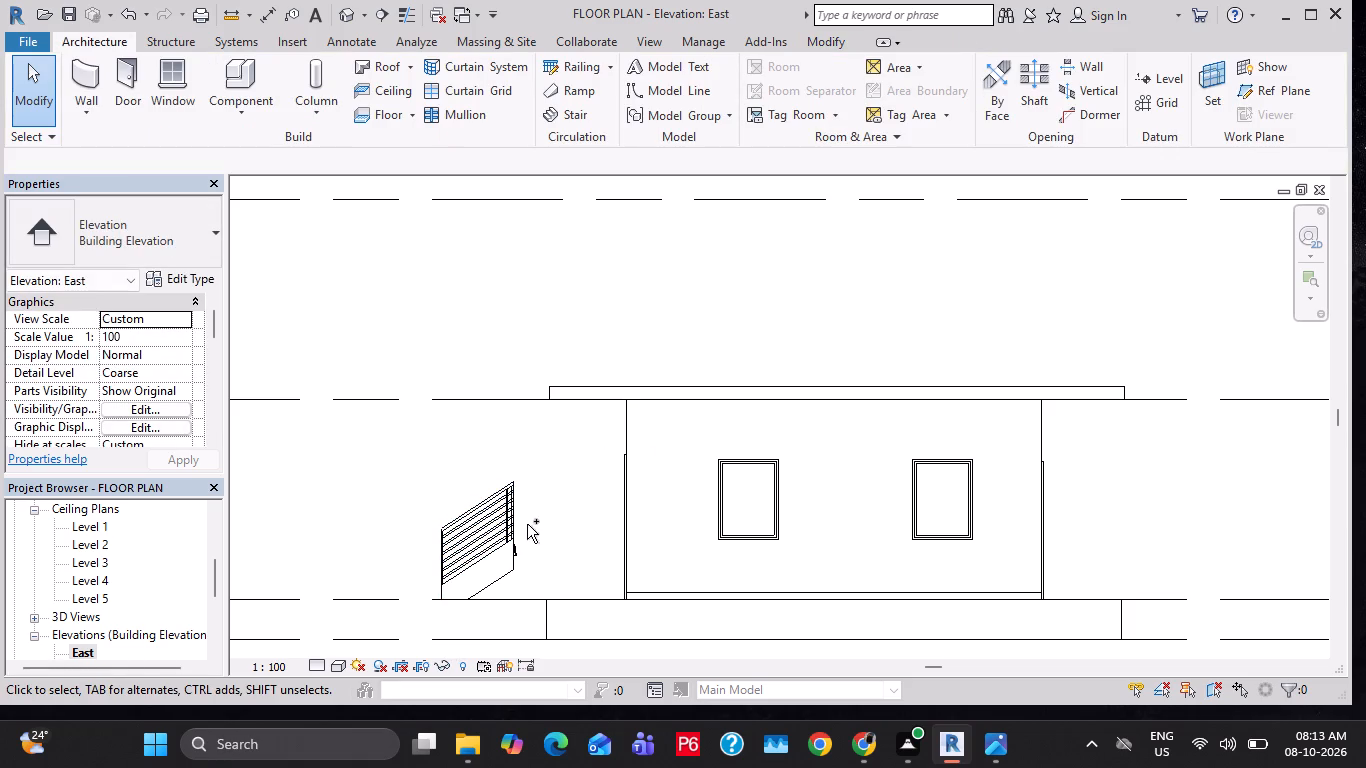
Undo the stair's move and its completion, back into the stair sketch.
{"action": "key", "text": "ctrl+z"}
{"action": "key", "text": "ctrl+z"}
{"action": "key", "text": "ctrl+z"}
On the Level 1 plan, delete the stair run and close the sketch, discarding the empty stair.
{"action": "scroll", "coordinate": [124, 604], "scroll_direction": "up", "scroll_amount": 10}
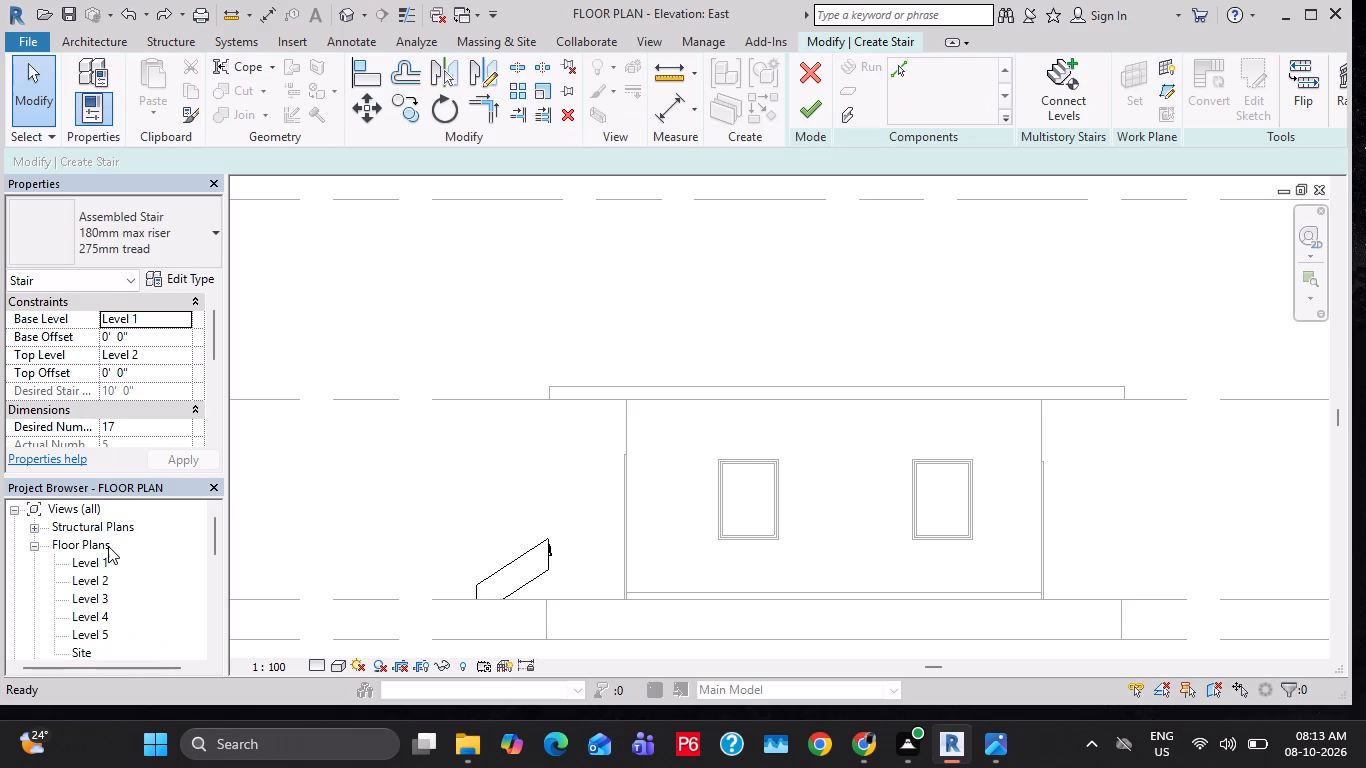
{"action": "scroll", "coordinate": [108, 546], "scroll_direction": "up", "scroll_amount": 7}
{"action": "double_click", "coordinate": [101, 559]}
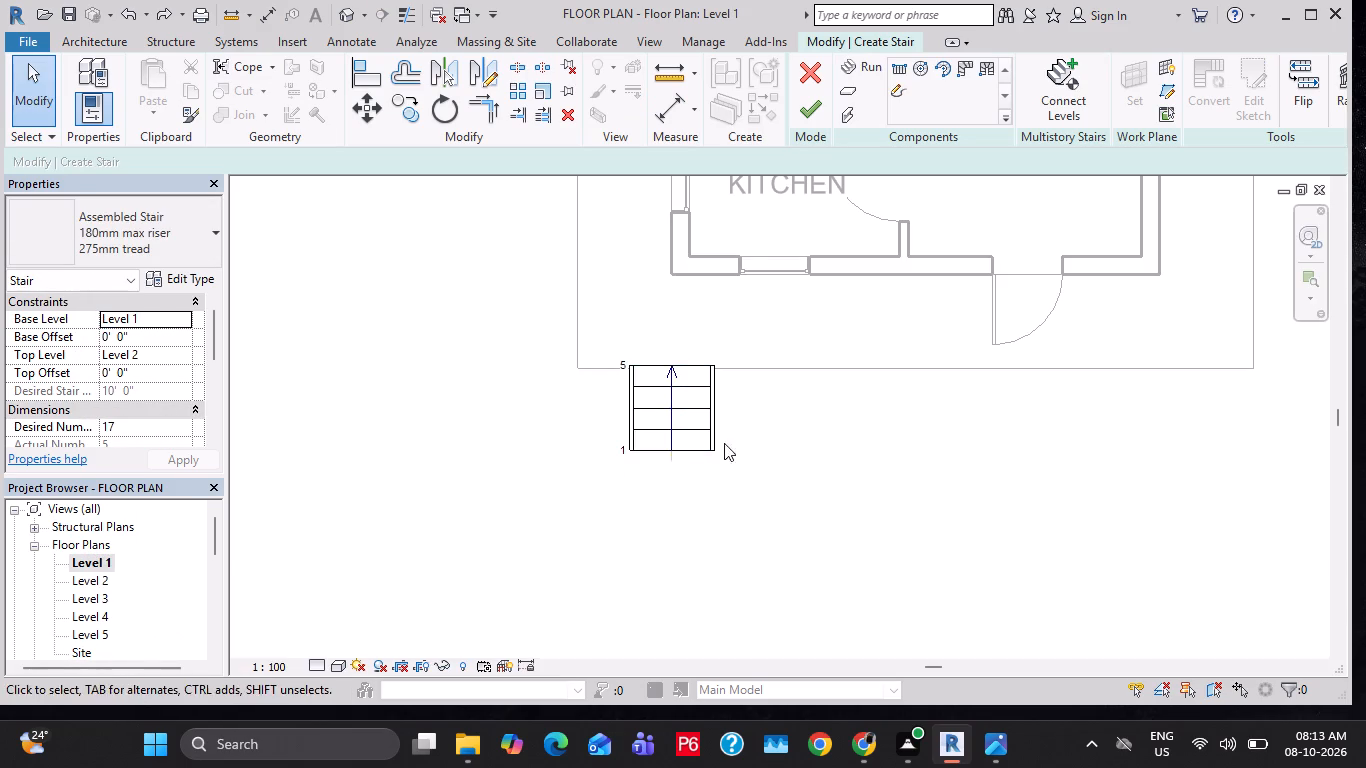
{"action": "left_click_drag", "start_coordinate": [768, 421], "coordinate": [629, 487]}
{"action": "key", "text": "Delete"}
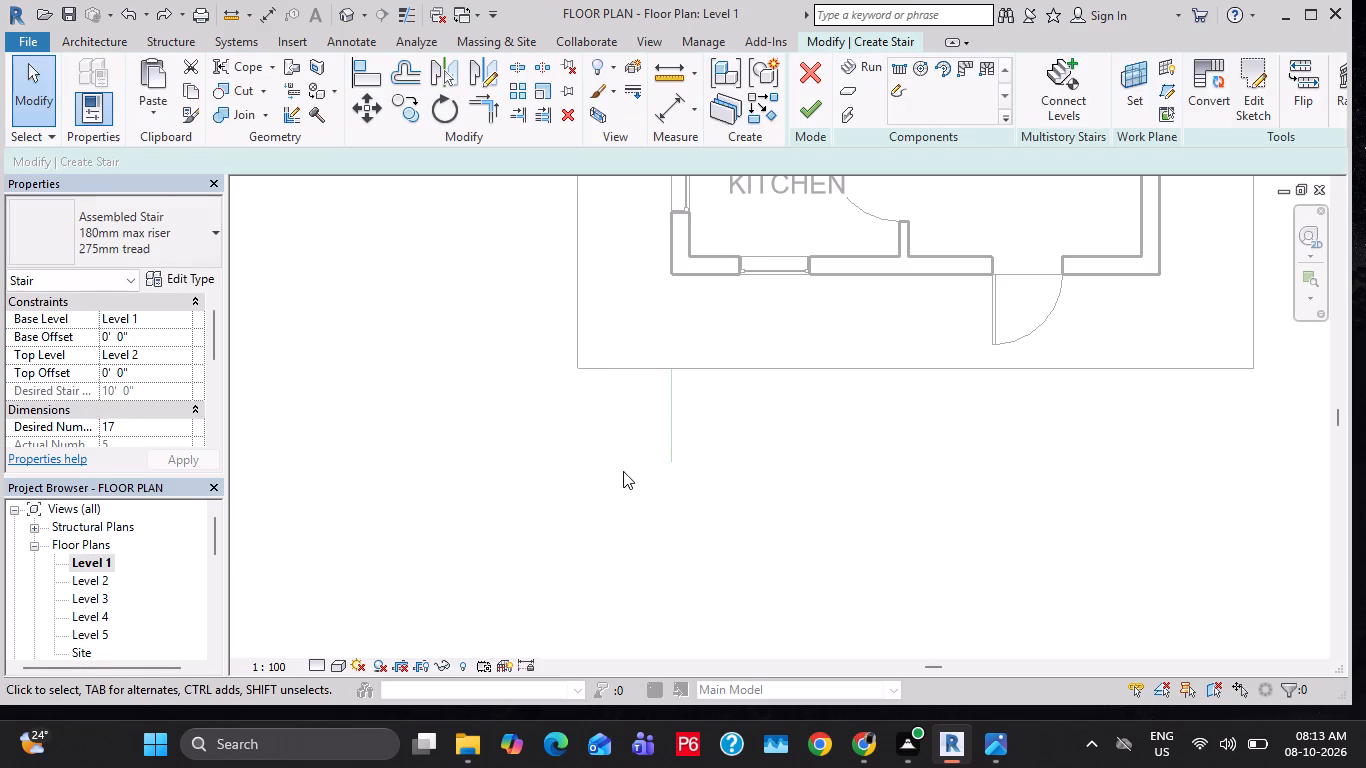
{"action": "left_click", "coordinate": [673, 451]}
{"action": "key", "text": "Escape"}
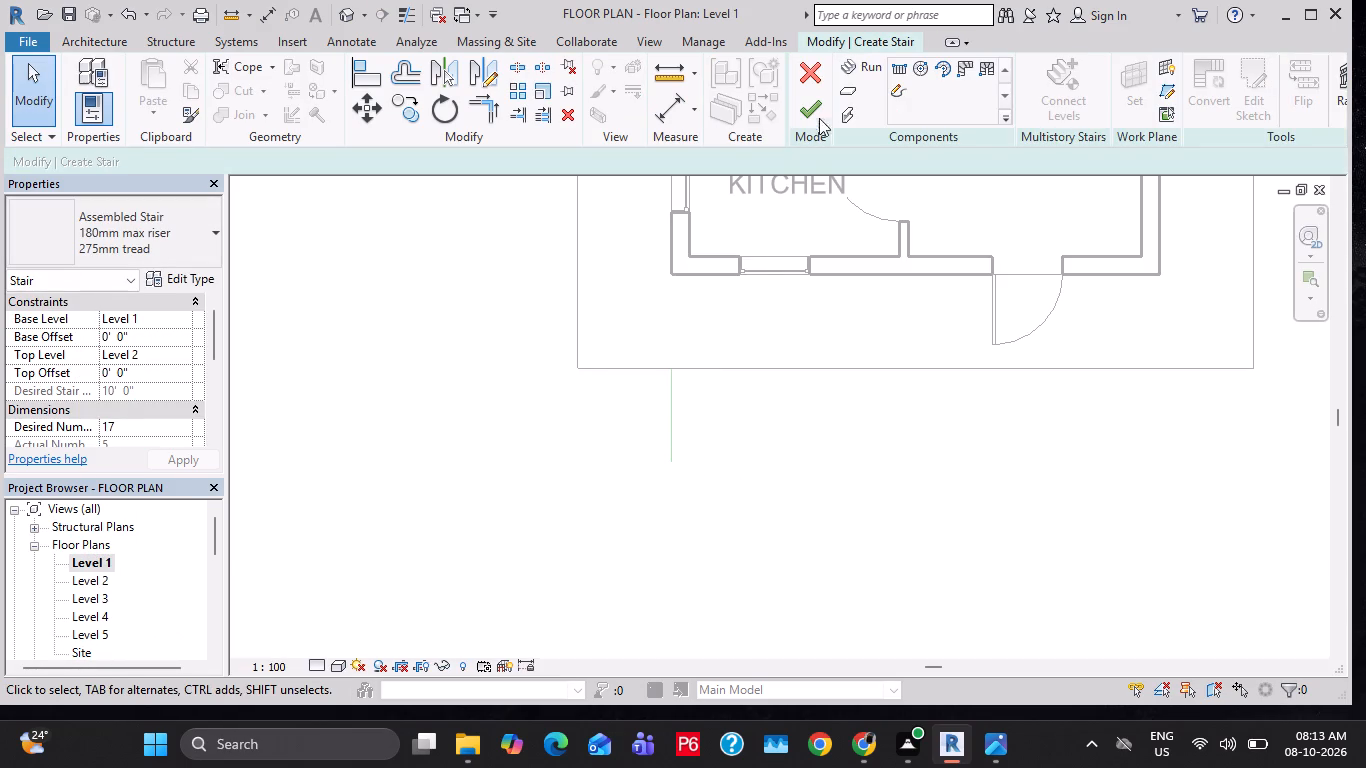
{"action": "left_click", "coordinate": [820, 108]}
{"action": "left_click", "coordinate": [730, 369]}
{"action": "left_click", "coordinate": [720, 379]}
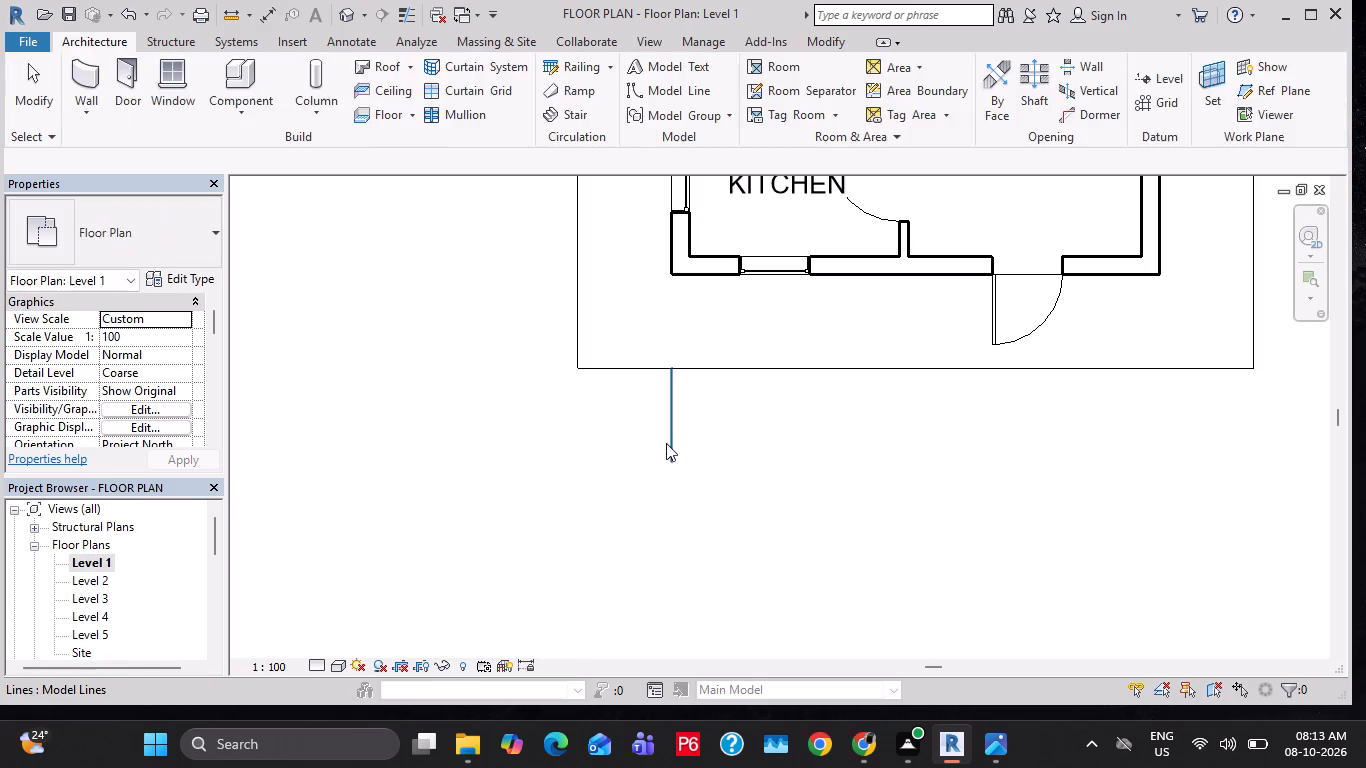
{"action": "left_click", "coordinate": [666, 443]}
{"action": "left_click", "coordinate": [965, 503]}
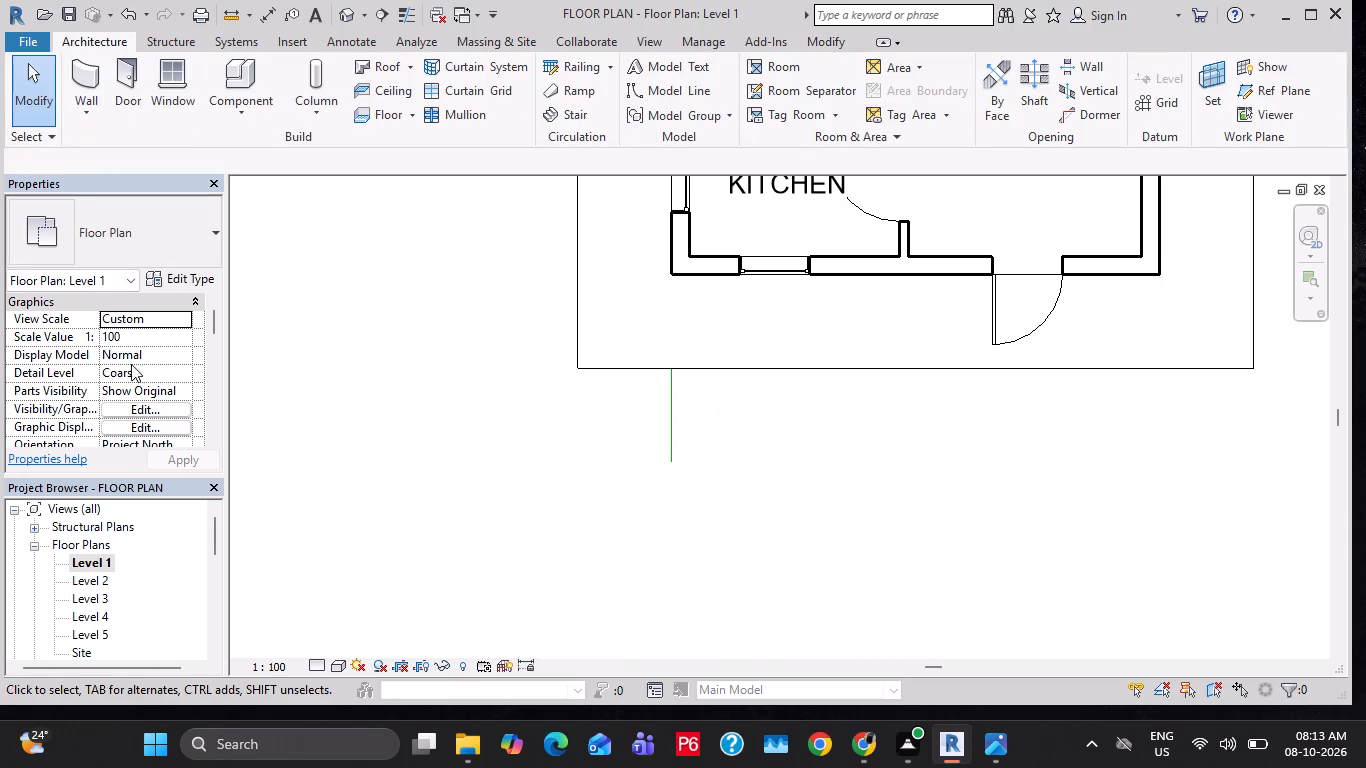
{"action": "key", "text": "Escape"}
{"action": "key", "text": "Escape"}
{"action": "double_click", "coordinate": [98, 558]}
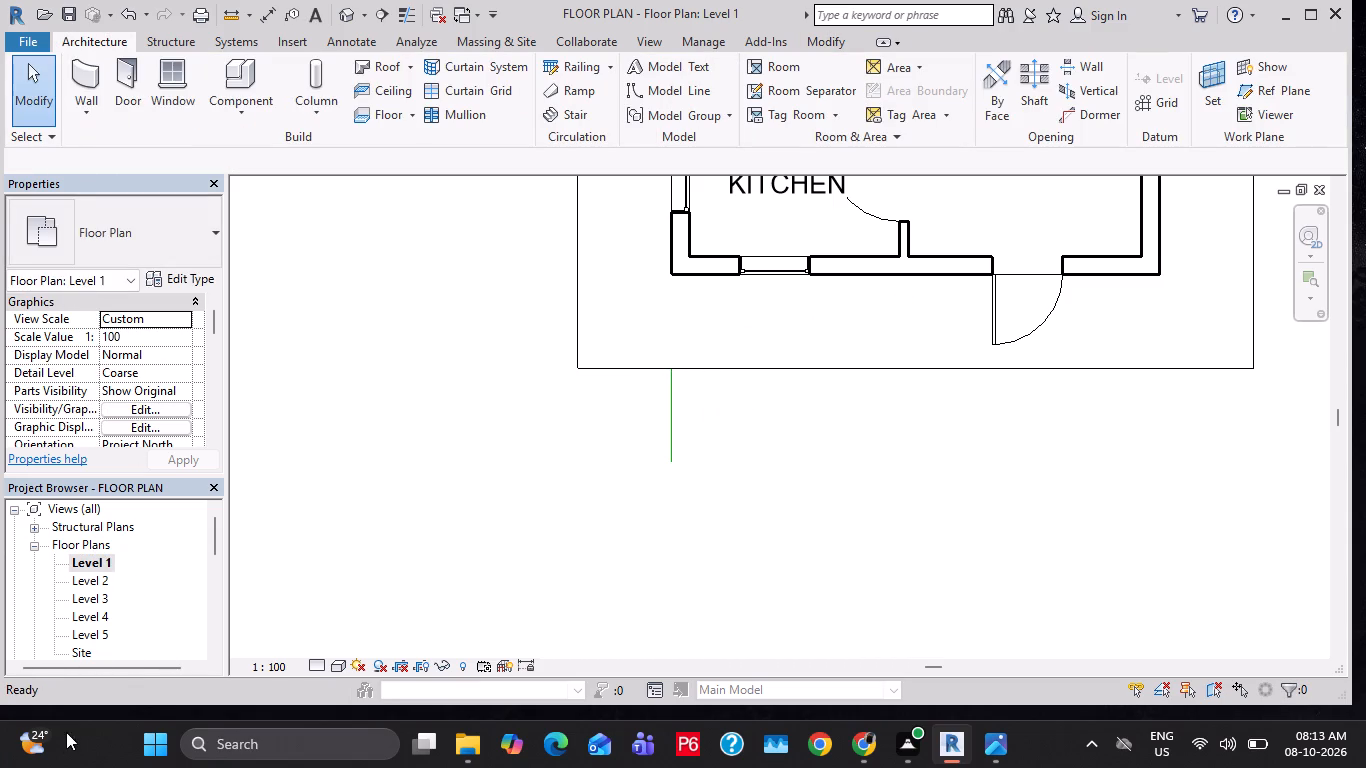
On the Level 5 plan, create a 4' long straight ramp along the model line up to the plinth's front edge.
{"action": "double_click", "coordinate": [96, 632]}
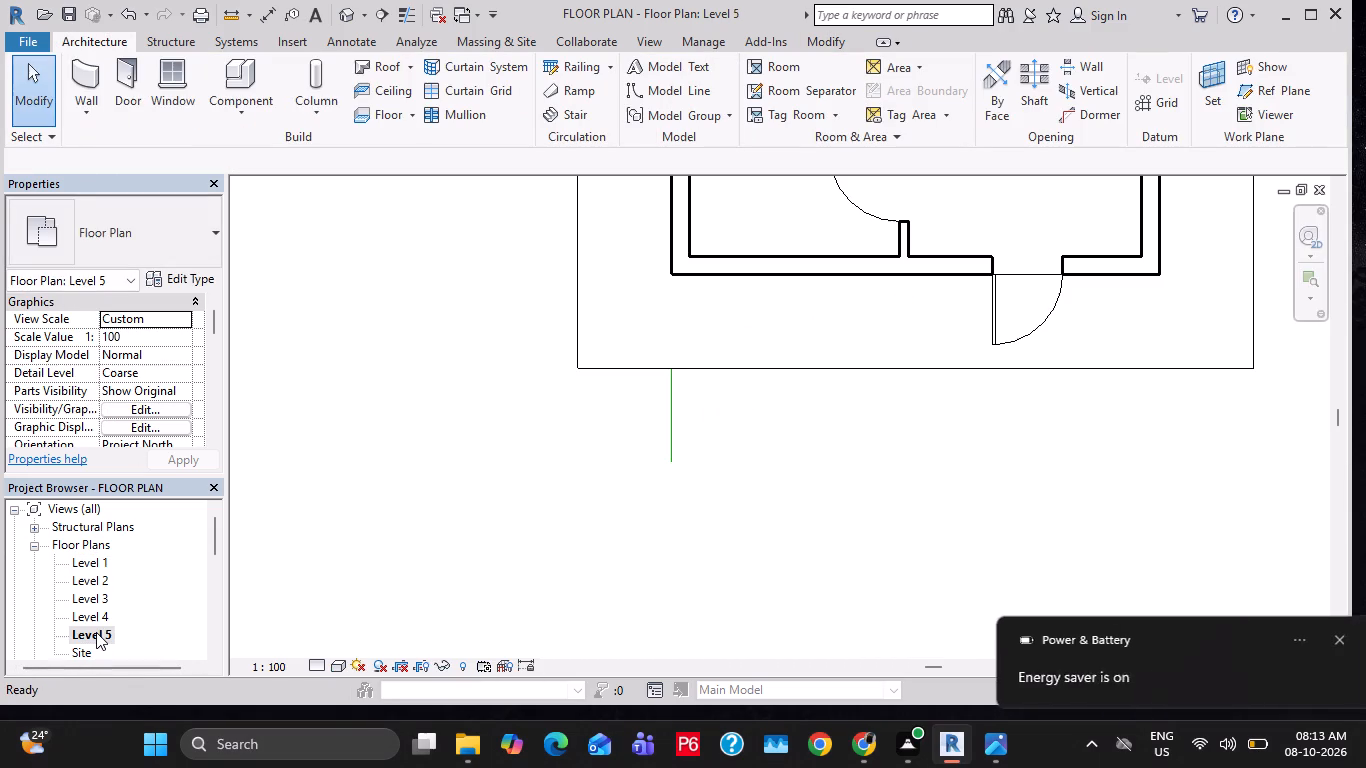
{"action": "left_click", "coordinate": [1318, 631]}
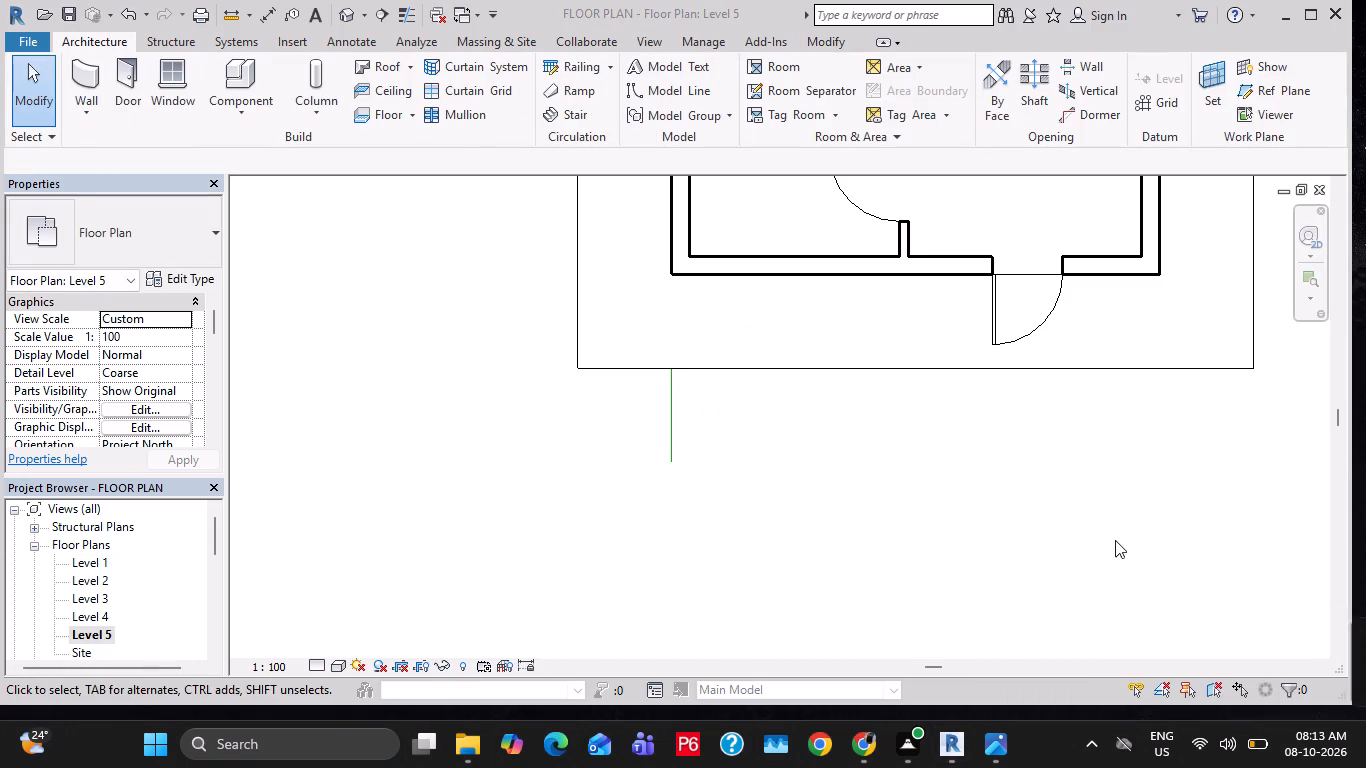
{"action": "left_click", "coordinate": [566, 91]}
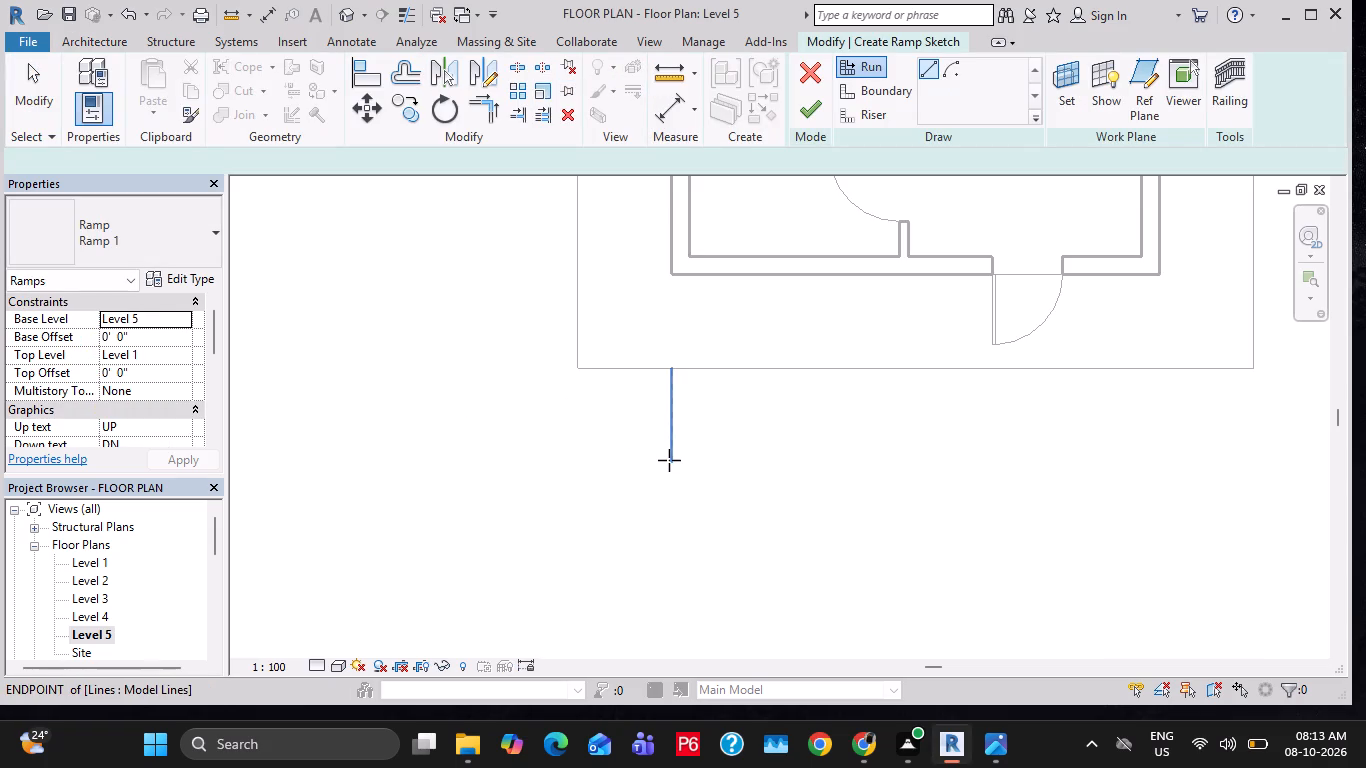
{"action": "left_click", "coordinate": [669, 461]}
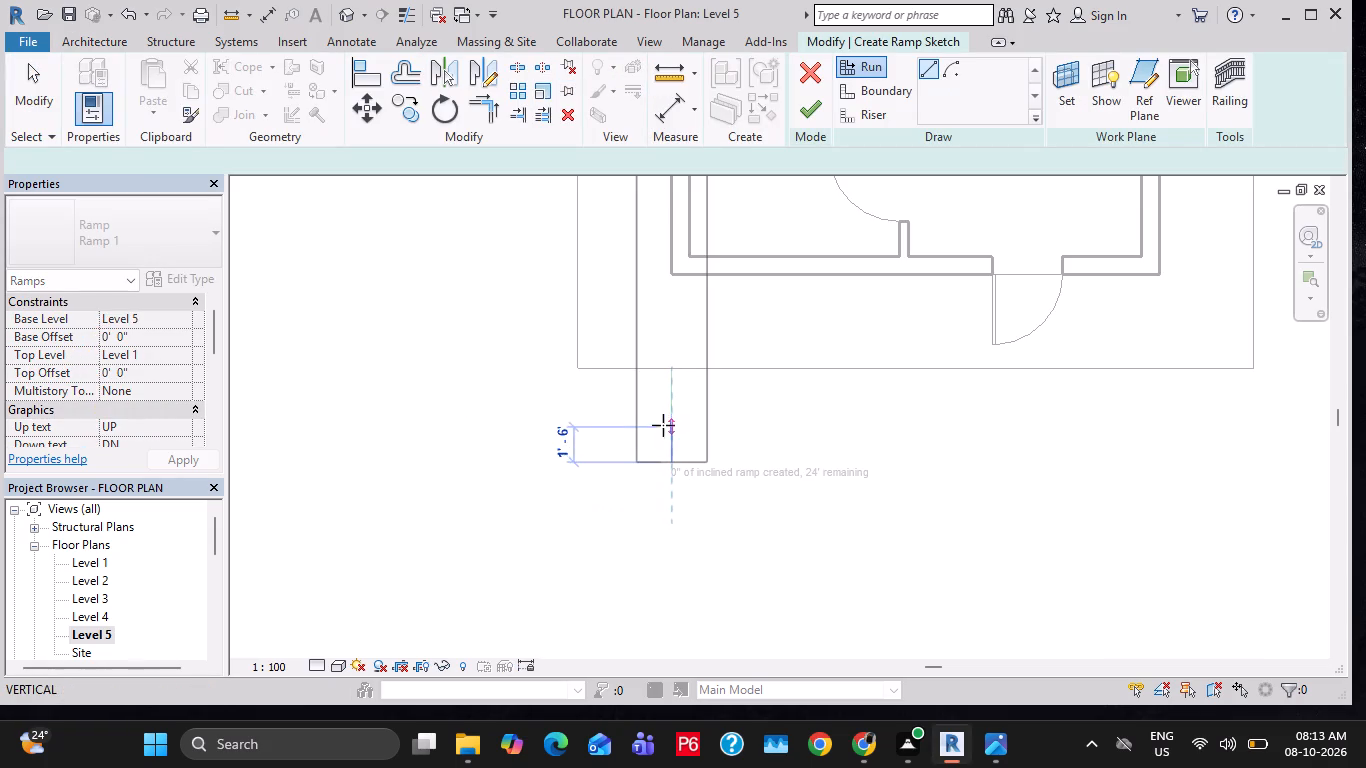
{"action": "left_click", "coordinate": [667, 372]}
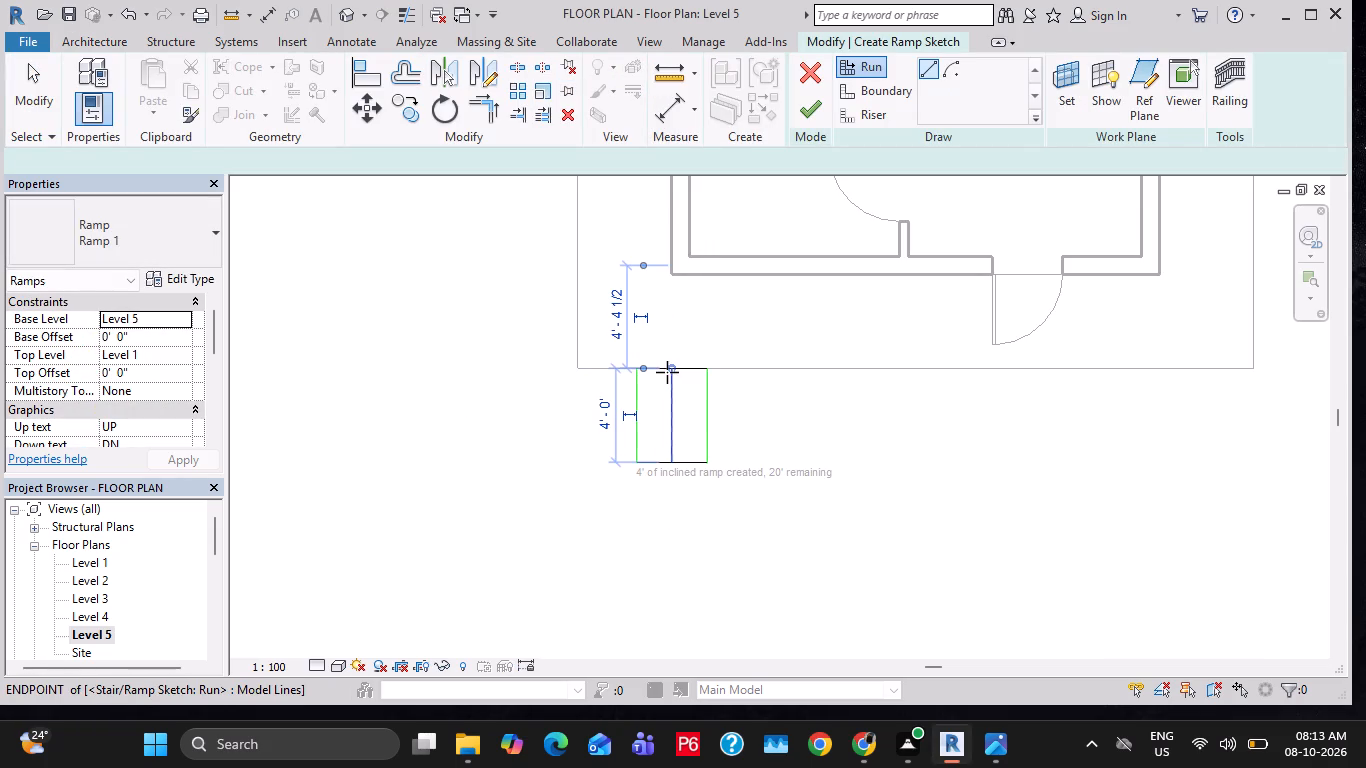
{"action": "left_click", "coordinate": [667, 372]}
{"action": "key", "text": "Escape"}
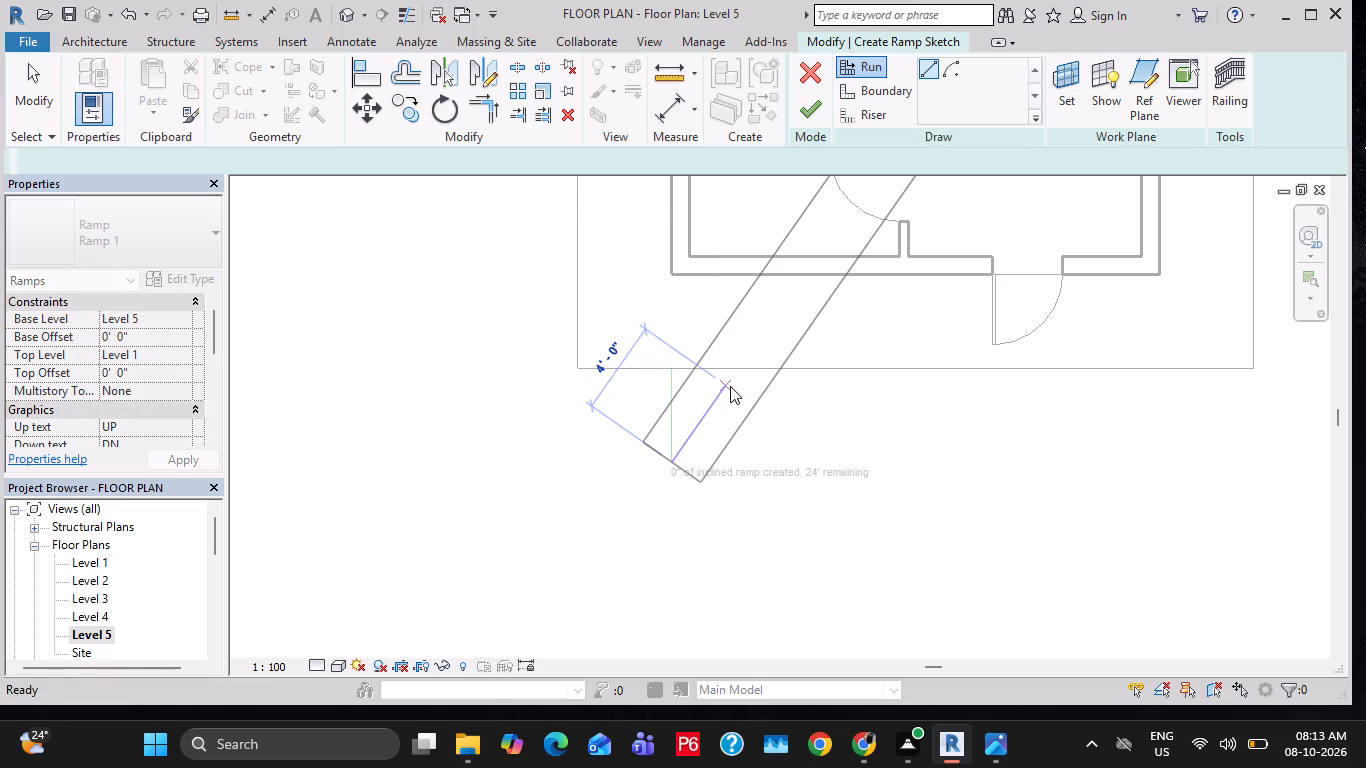
{"action": "key", "text": "Escape"}
{"action": "key", "text": "Escape"}
{"action": "left_click", "coordinate": [794, 109]}
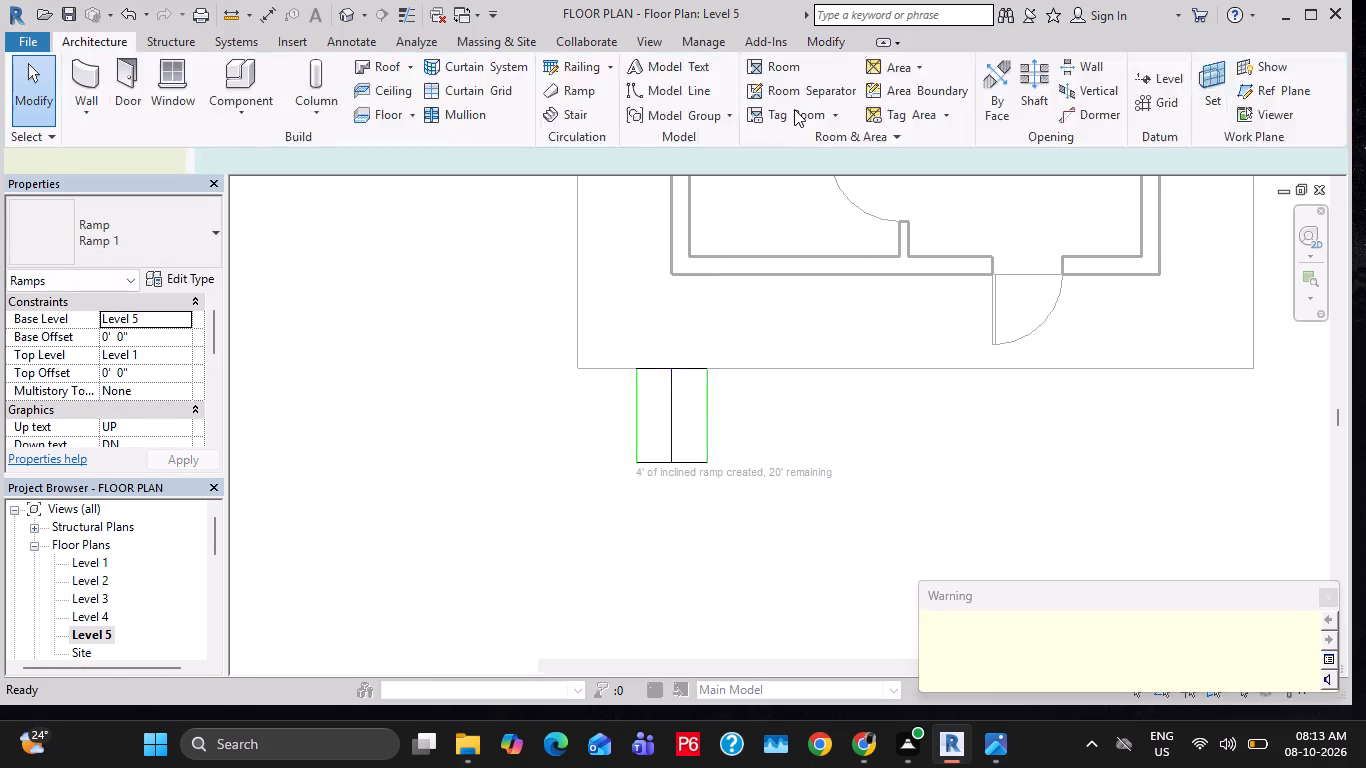
{"action": "key", "text": "Escape"}
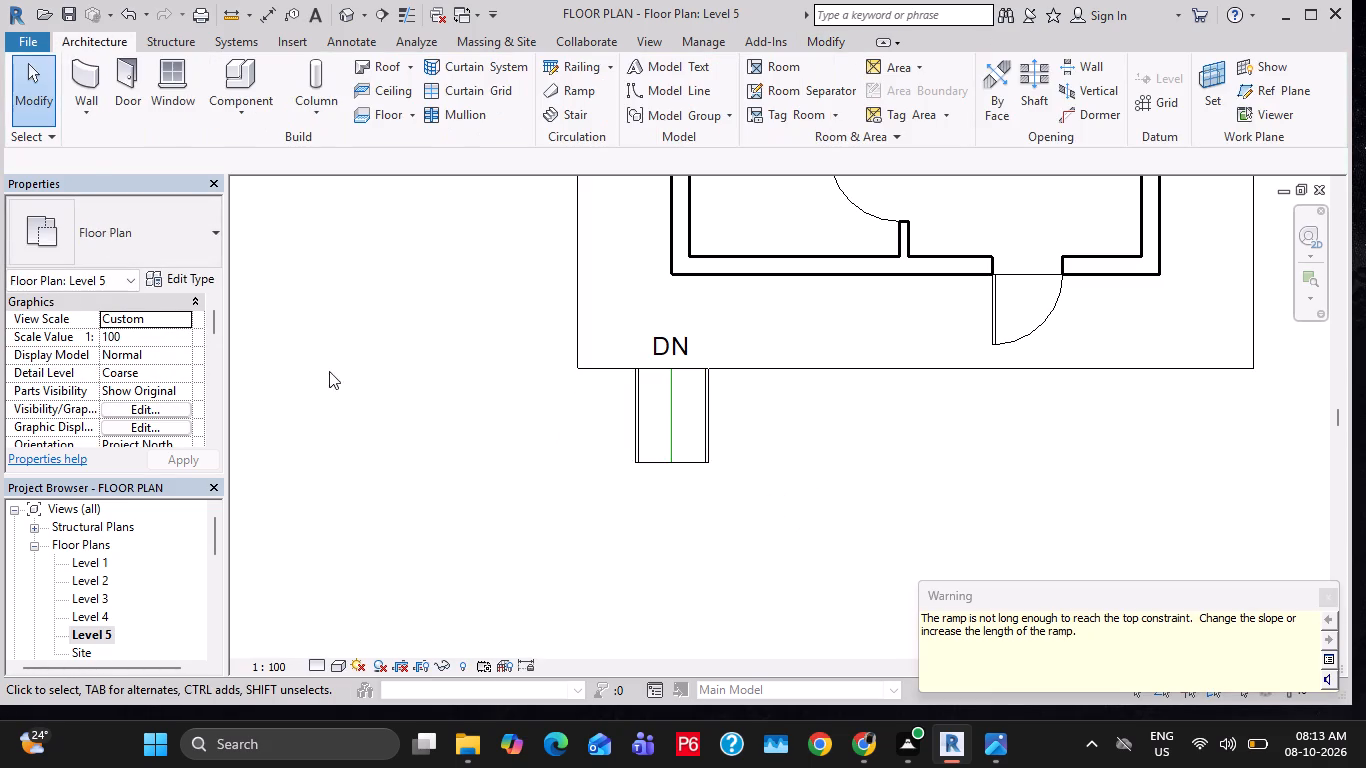
Undo the ramp in front of the plinth and quit its empty sketch, discarding it.
{"action": "left_click", "coordinate": [345, 15]}
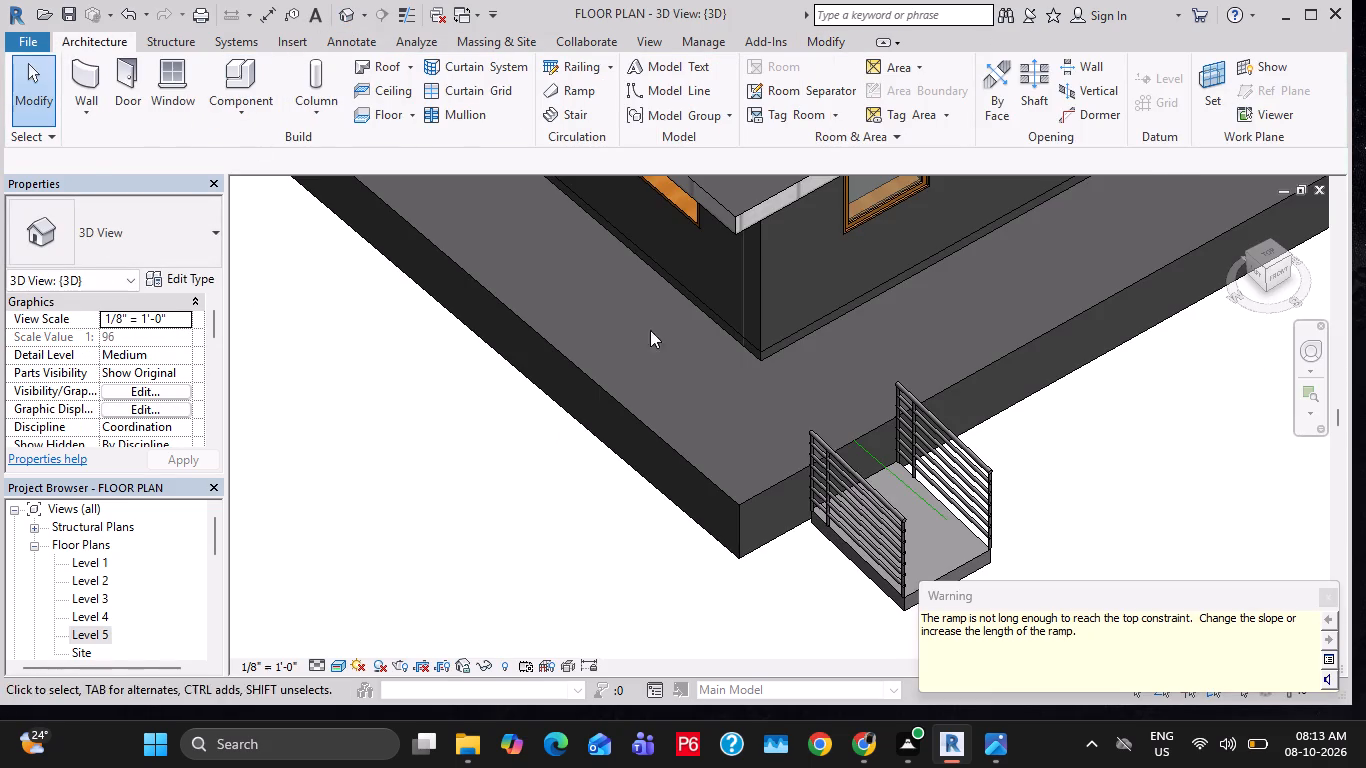
{"action": "middle_click_drag", "start_coordinate": [928, 522], "coordinate": [880, 406]}
{"action": "middle_click_drag", "start_coordinate": [873, 469], "coordinate": [902, 324], "text": "shift"}
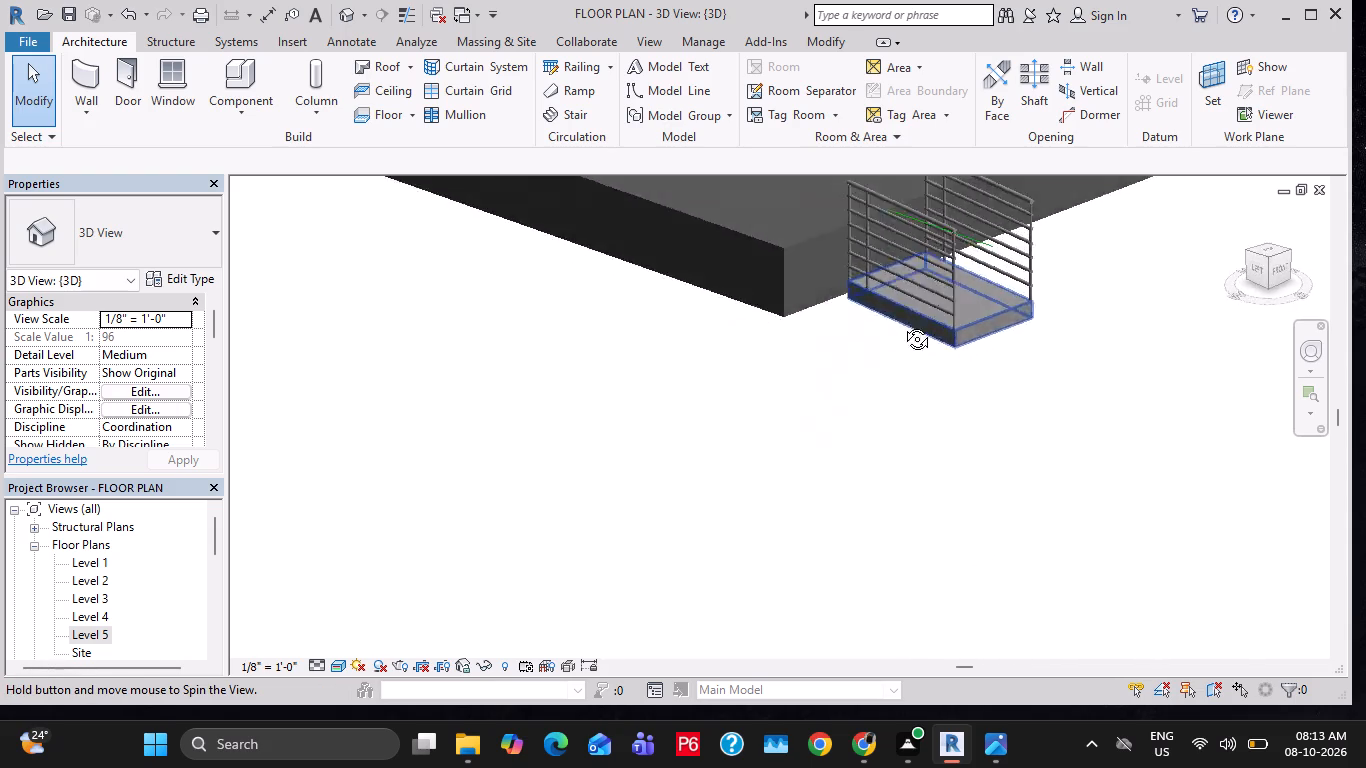
{"action": "middle_click_drag", "start_coordinate": [902, 324], "coordinate": [871, 395], "text": "shift"}
{"action": "key", "text": "ctrl+z"}
{"action": "key", "text": "ctrl+z"}
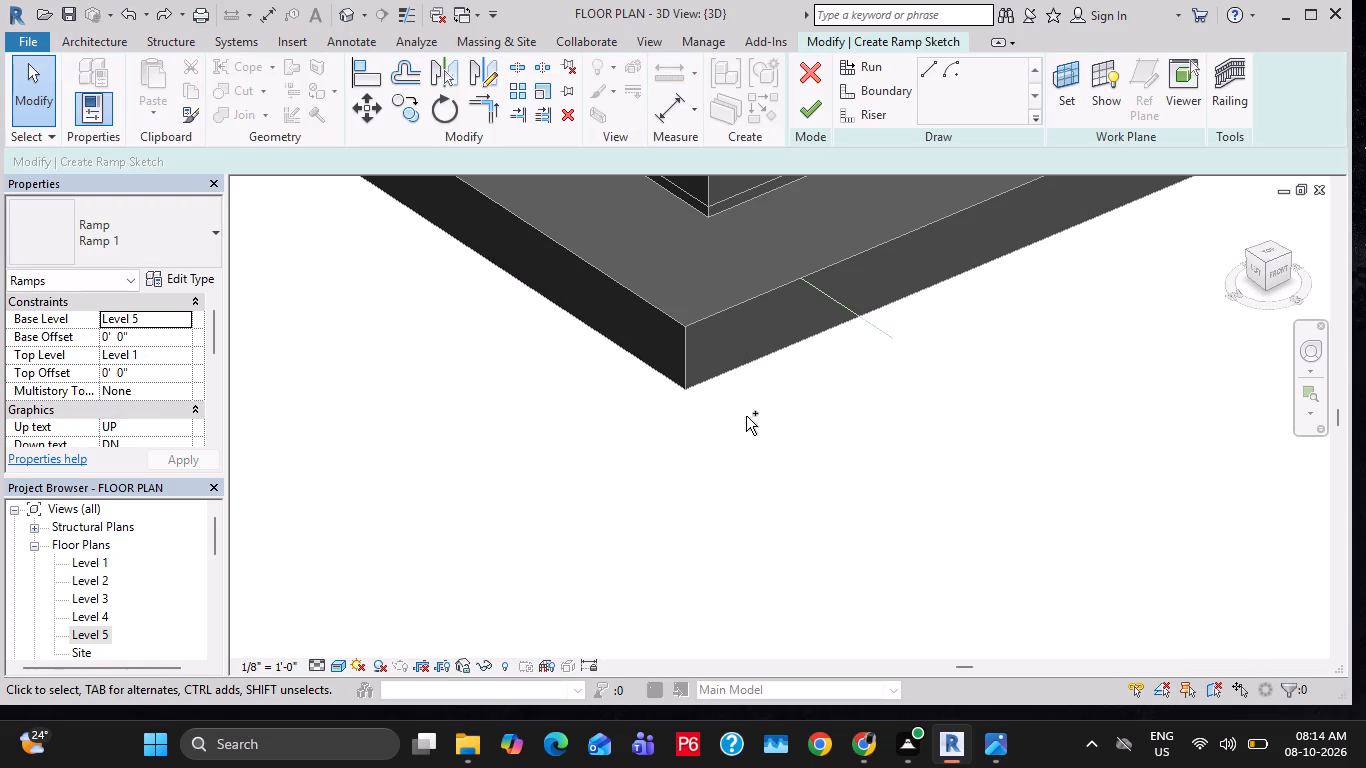
{"action": "key", "text": "Escape"}
{"action": "key", "text": "Escape"}
{"action": "left_click", "coordinate": [807, 110]}
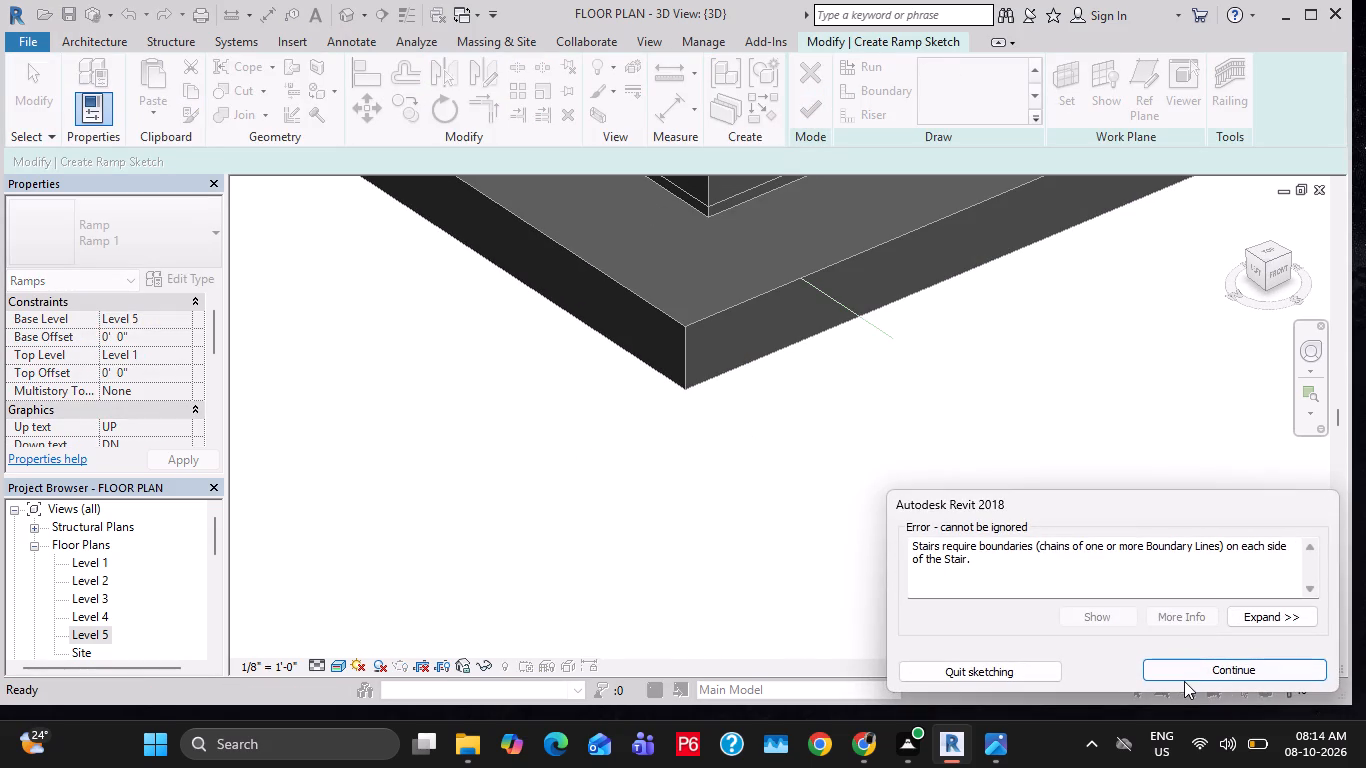
{"action": "left_click", "coordinate": [1184, 676]}
{"action": "left_click", "coordinate": [810, 74]}
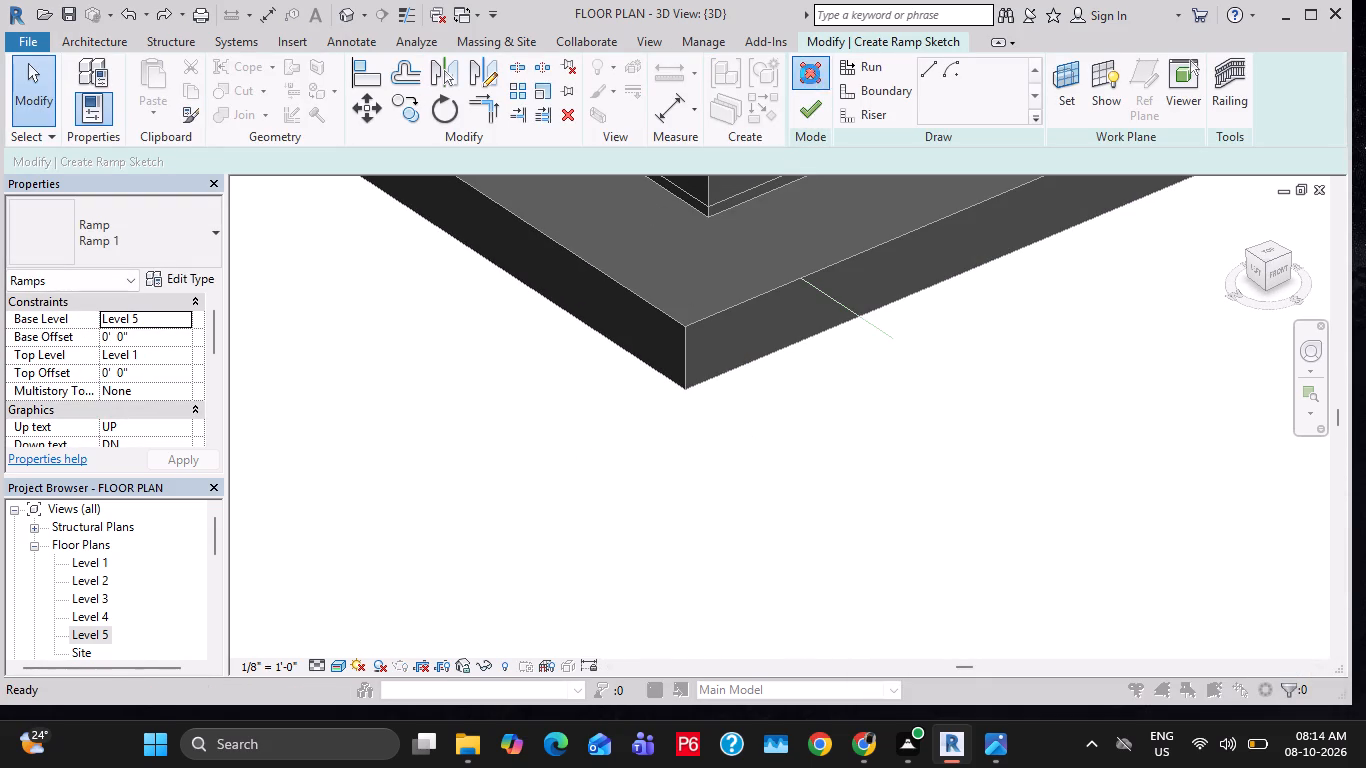
{"action": "left_click", "coordinate": [719, 387]}
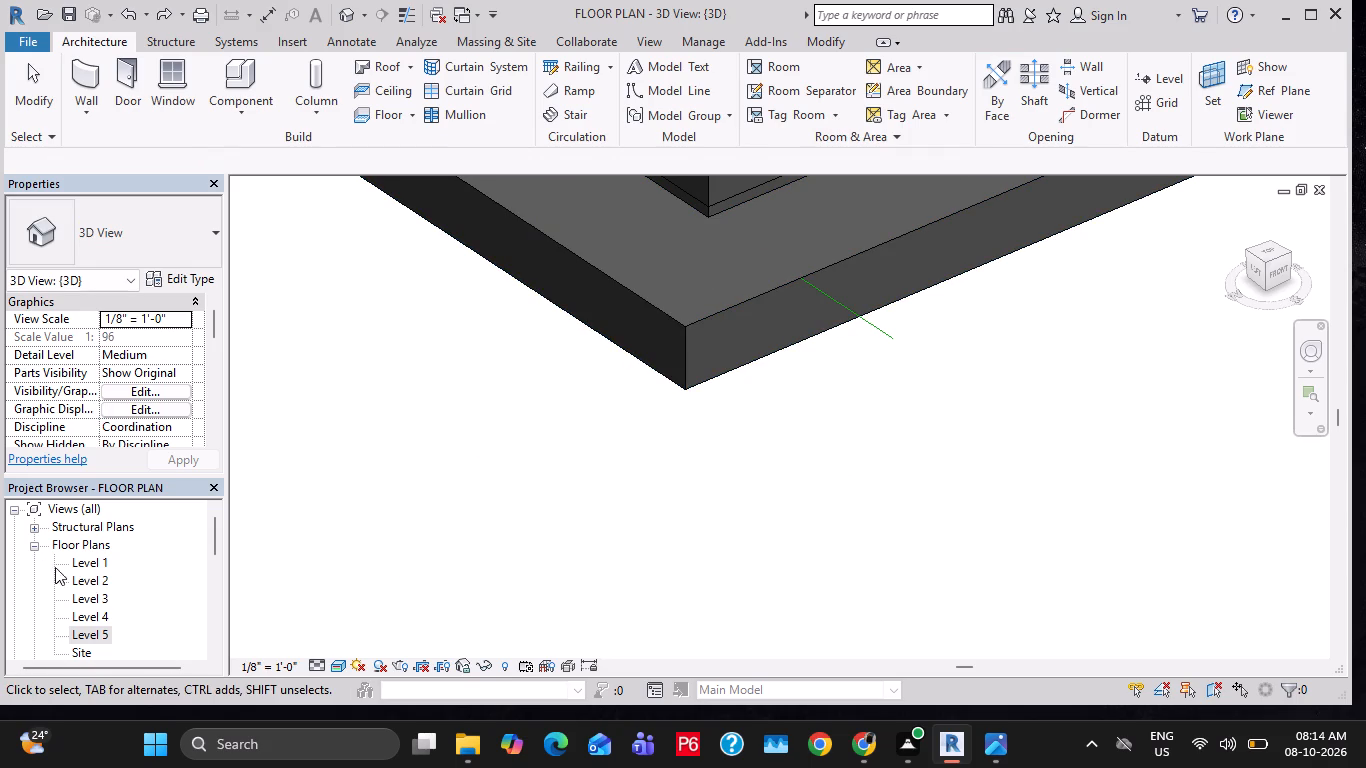
On the Level 5 plan, create a straight four-riser stair from Level 5 to Level 1, starting at the model line's outer end.
{"action": "double_click", "coordinate": [104, 629]}
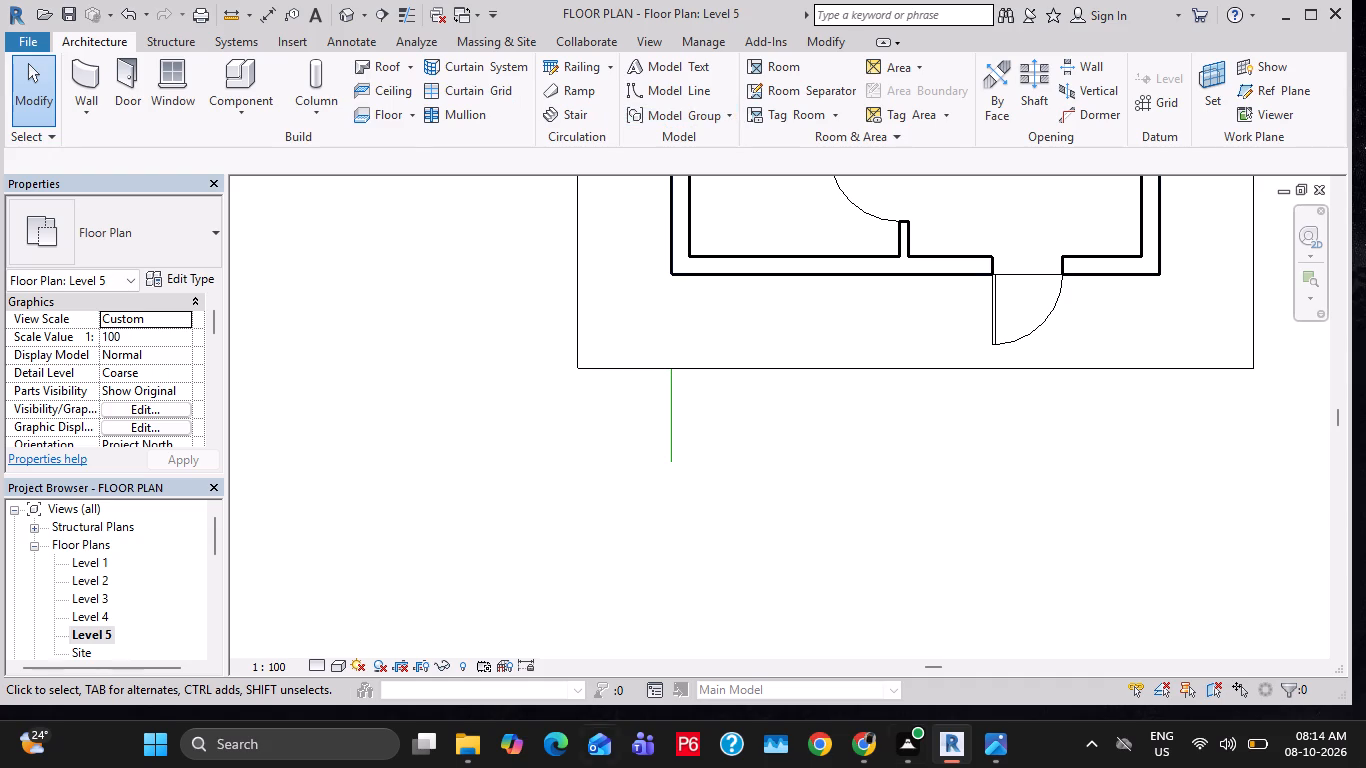
{"action": "left_click", "coordinate": [566, 114]}
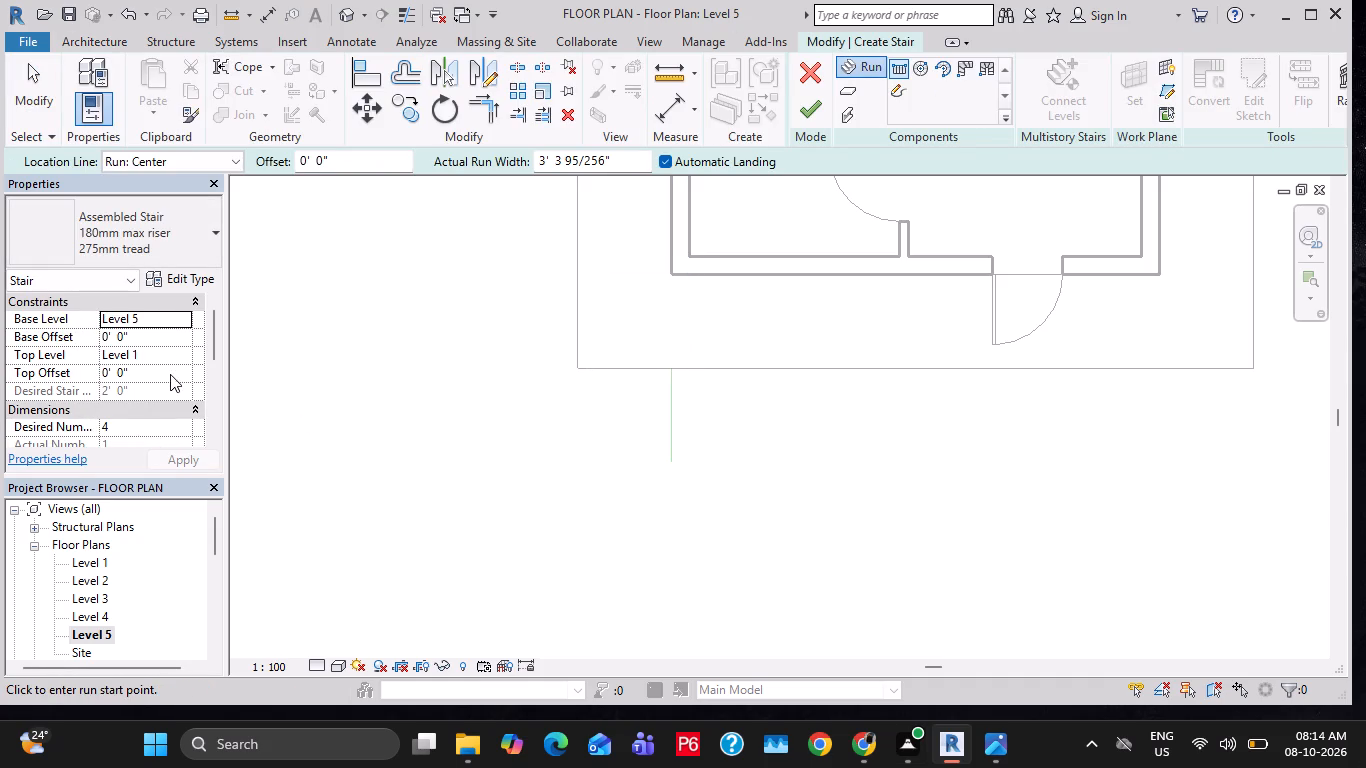
{"action": "scroll", "coordinate": [170, 385], "scroll_direction": "down", "scroll_amount": 1}
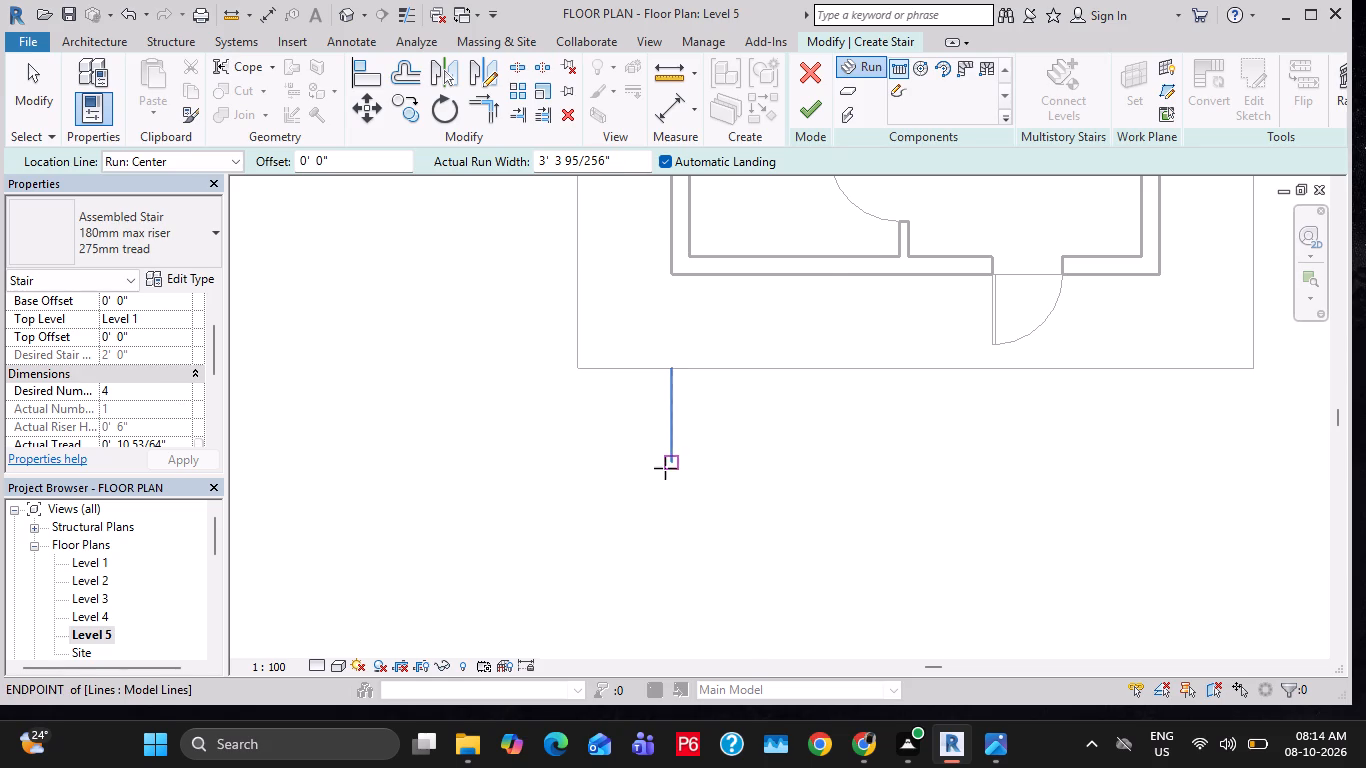
{"action": "left_click", "coordinate": [665, 468]}
{"action": "left_click", "coordinate": [669, 371]}
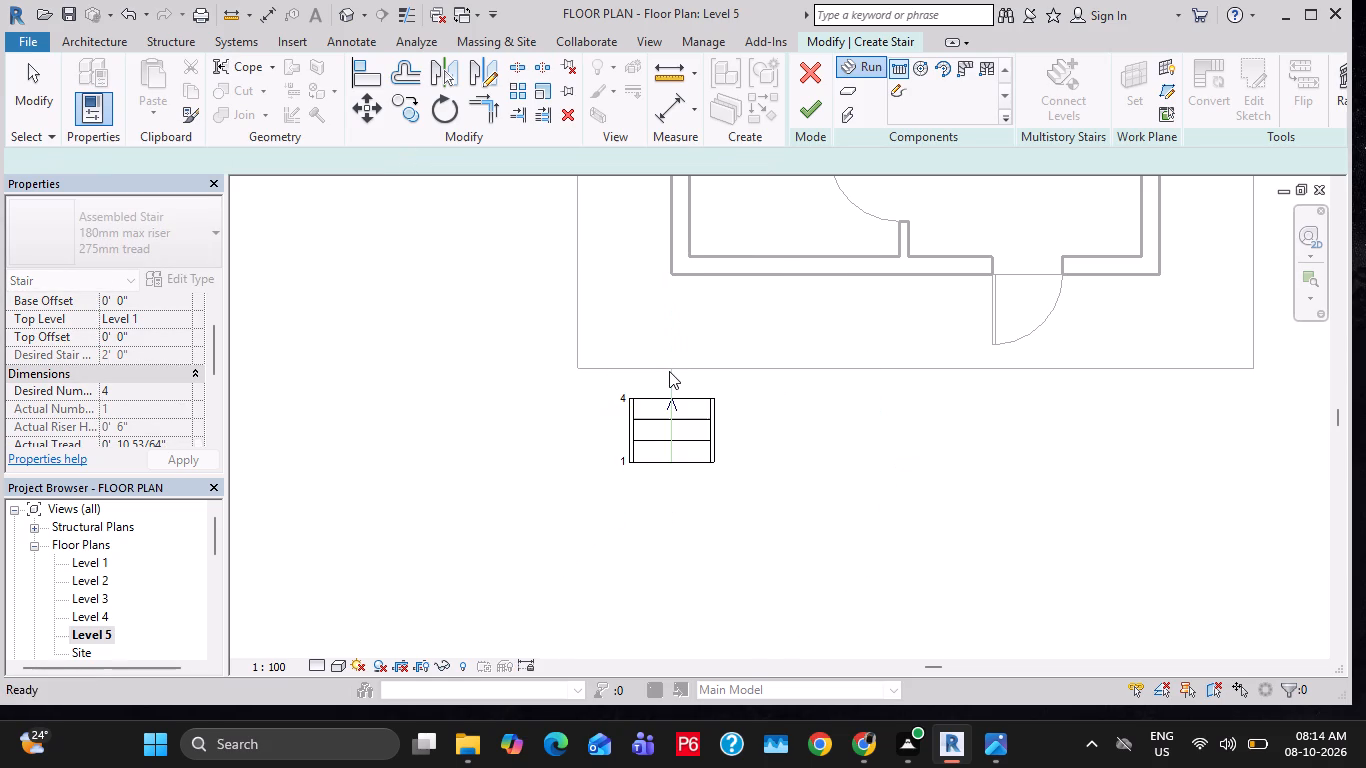
{"action": "left_click", "coordinate": [825, 95]}
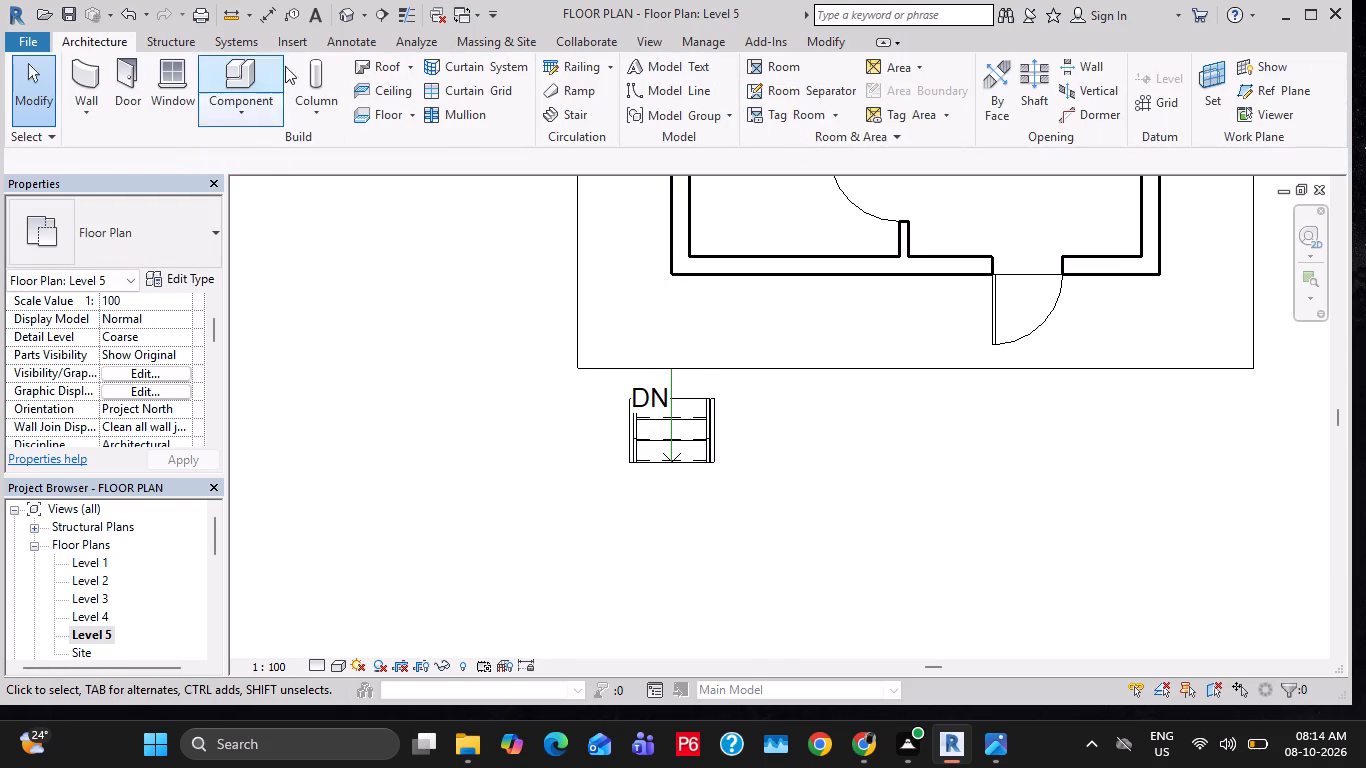
Examine the new stair in 3D, checking how its run and side supports sit relative to the plinth.
{"action": "left_click", "coordinate": [342, 16]}
{"action": "scroll", "coordinate": [832, 375], "scroll_direction": "up", "scroll_amount": 6}
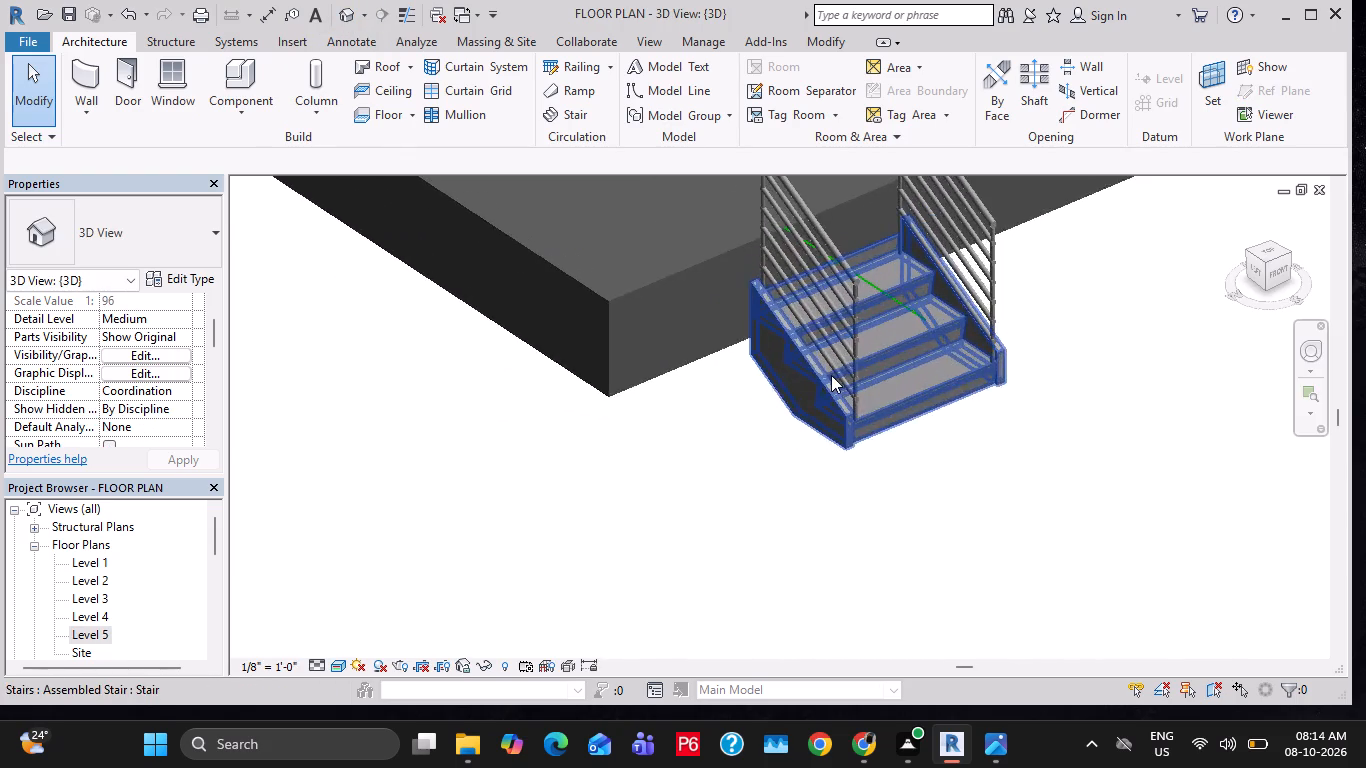
{"action": "scroll", "coordinate": [831, 375], "scroll_direction": "up", "scroll_amount": 1}
{"action": "middle_click_drag", "start_coordinate": [751, 392], "coordinate": [789, 526]}
{"action": "middle_click_drag", "start_coordinate": [735, 537], "coordinate": [815, 554]}
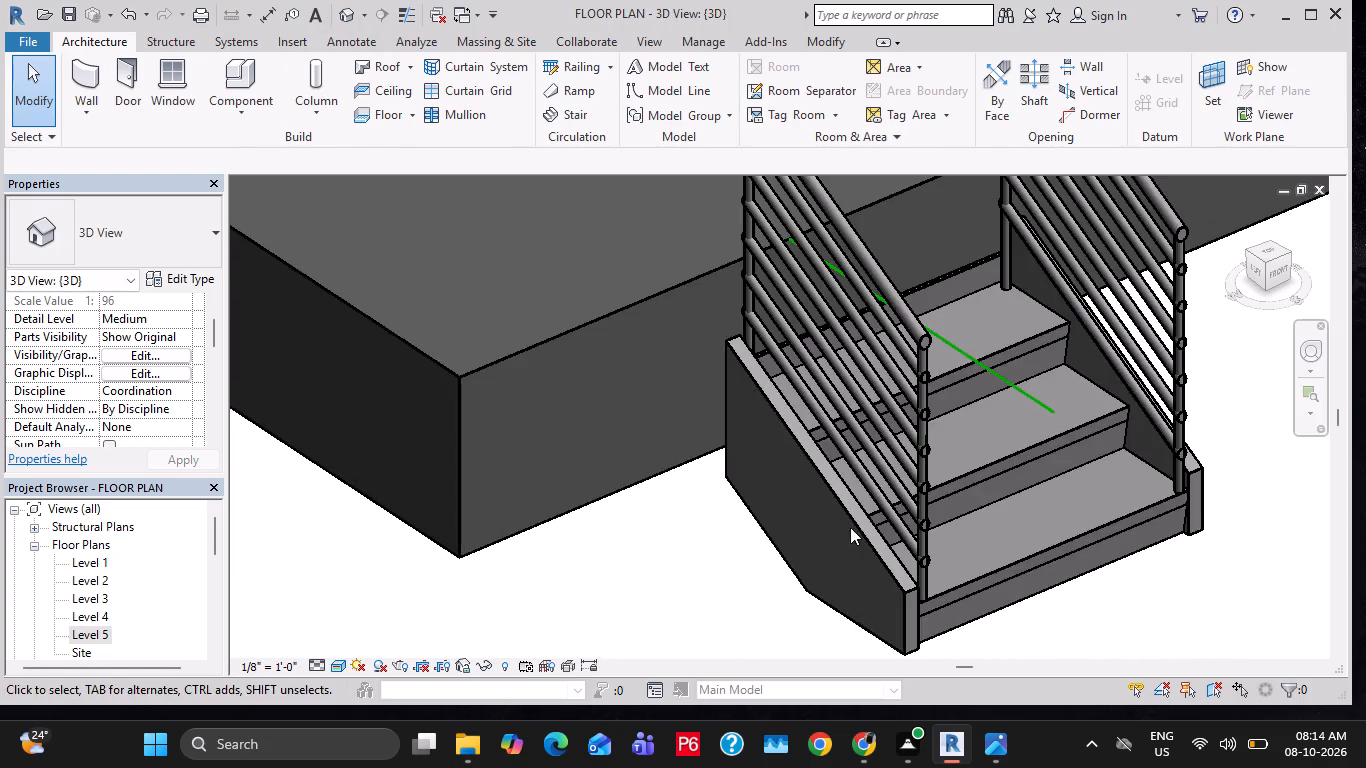
{"action": "middle_click_drag", "start_coordinate": [851, 529], "coordinate": [939, 552], "text": "shift"}
{"action": "scroll", "coordinate": [234, 285], "scroll_direction": "down", "scroll_amount": 6}
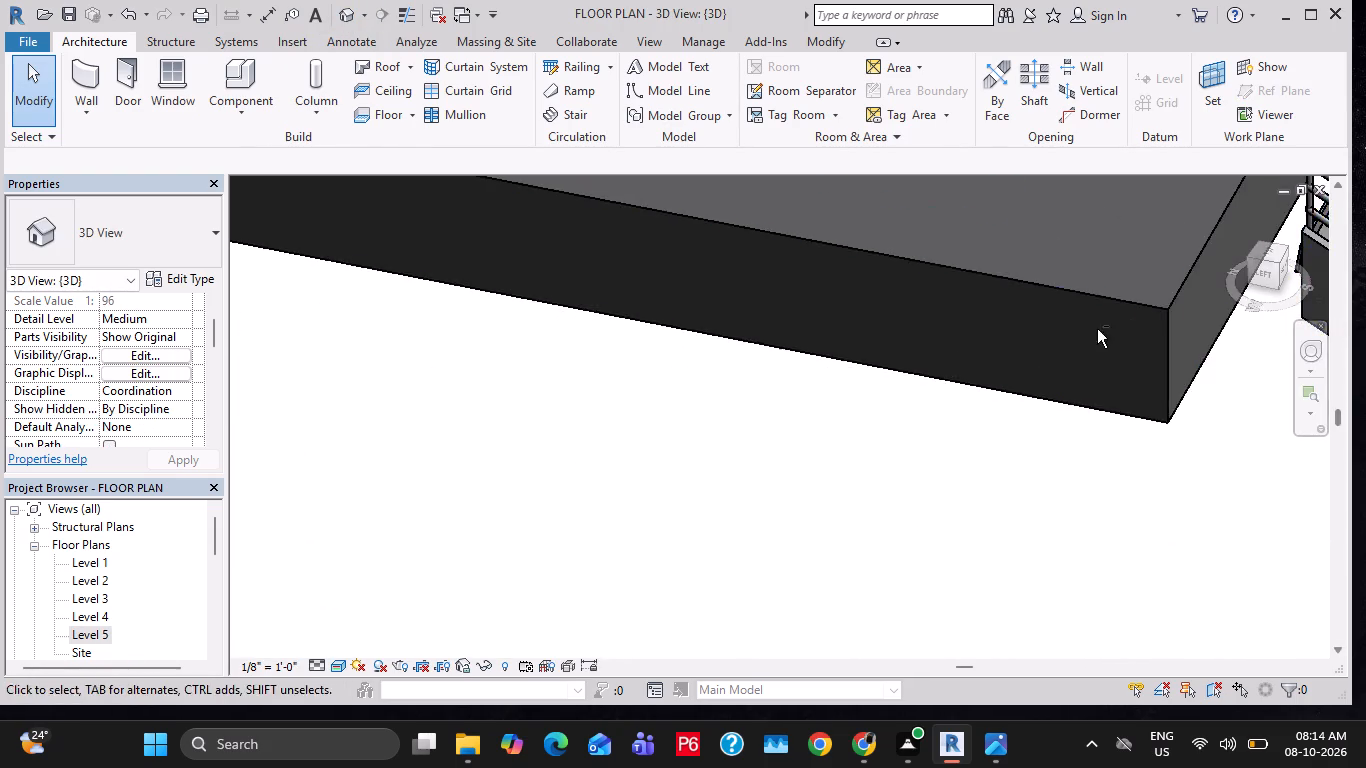
{"action": "middle_click_drag", "start_coordinate": [1097, 330], "coordinate": [966, 352], "text": "shift"}
{"action": "middle_click_drag", "start_coordinate": [987, 374], "coordinate": [1043, 370]}
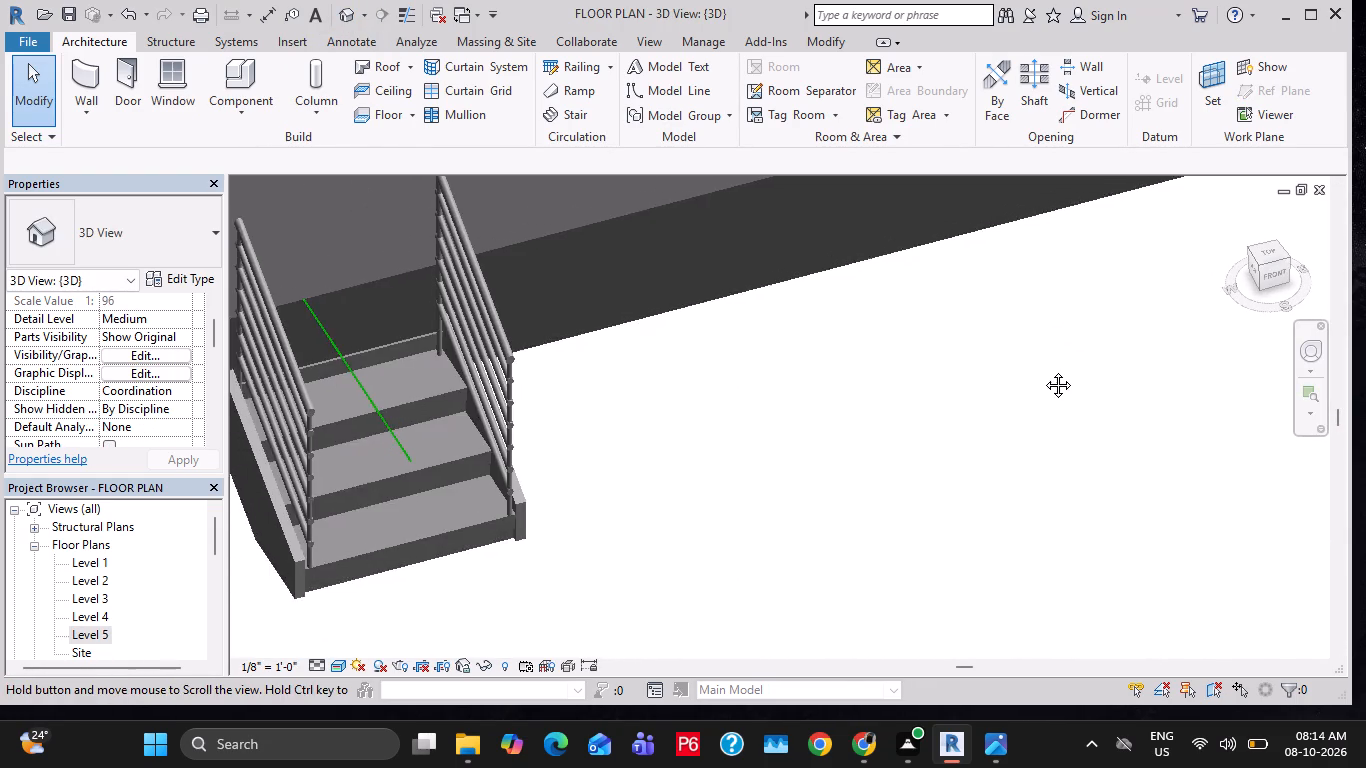
{"action": "middle_click_drag", "start_coordinate": [1043, 370], "coordinate": [1045, 369]}
{"action": "scroll", "coordinate": [743, 439], "scroll_direction": "down", "scroll_amount": 4}
{"action": "middle_click_drag", "start_coordinate": [541, 512], "coordinate": [663, 513], "text": "shift"}
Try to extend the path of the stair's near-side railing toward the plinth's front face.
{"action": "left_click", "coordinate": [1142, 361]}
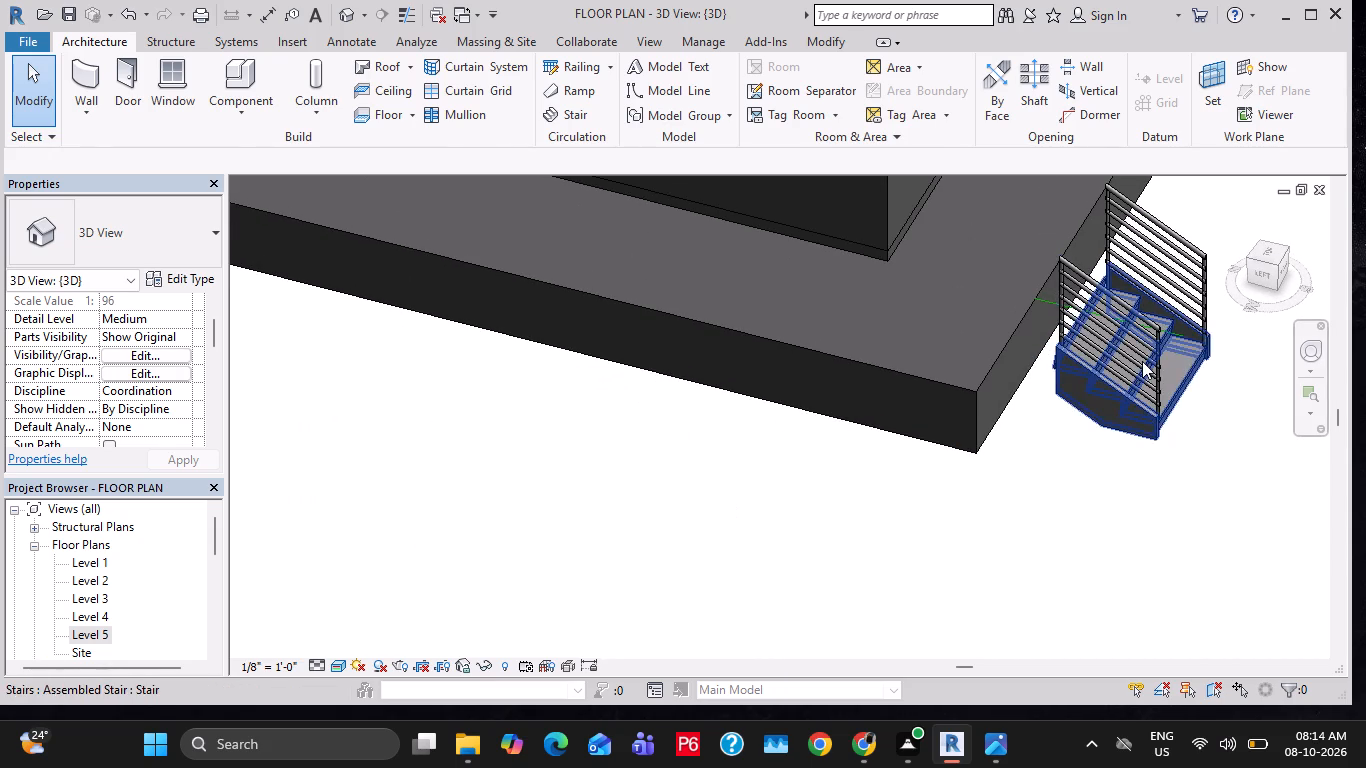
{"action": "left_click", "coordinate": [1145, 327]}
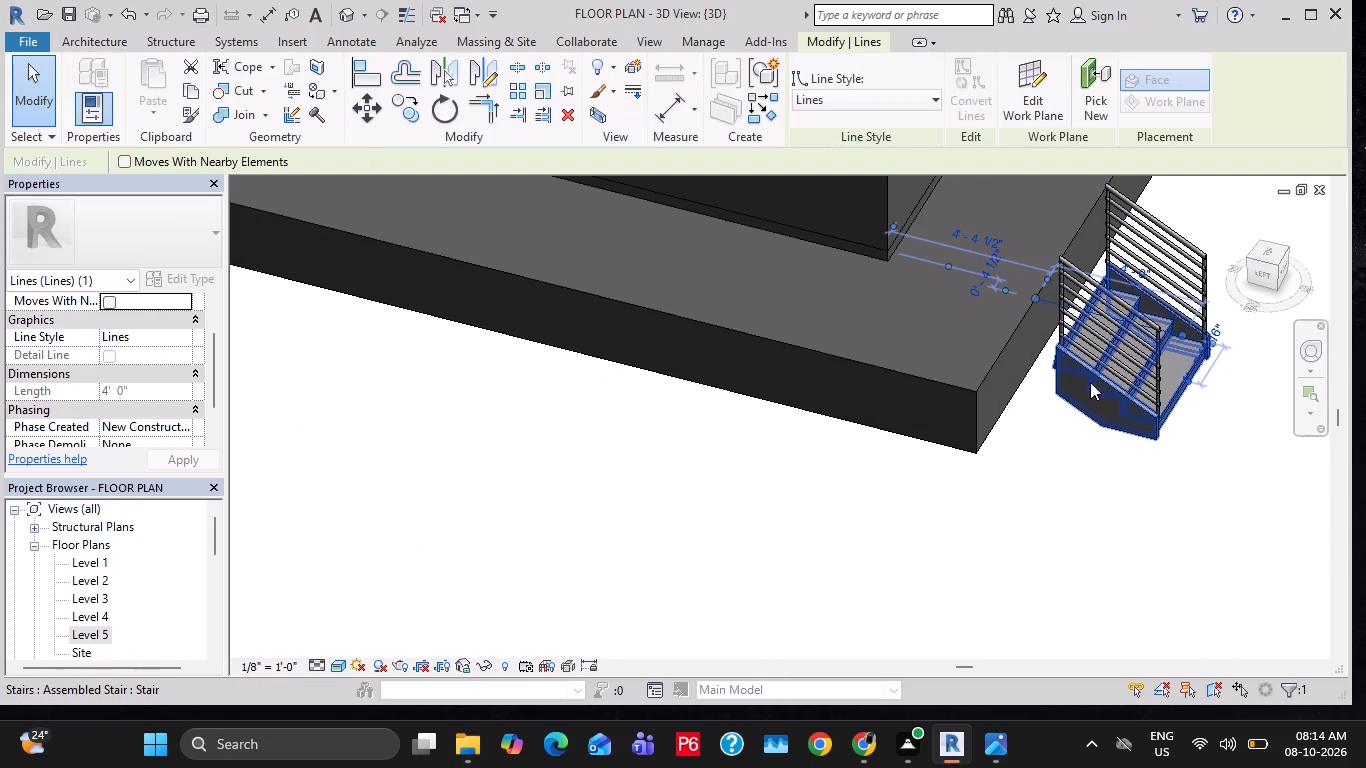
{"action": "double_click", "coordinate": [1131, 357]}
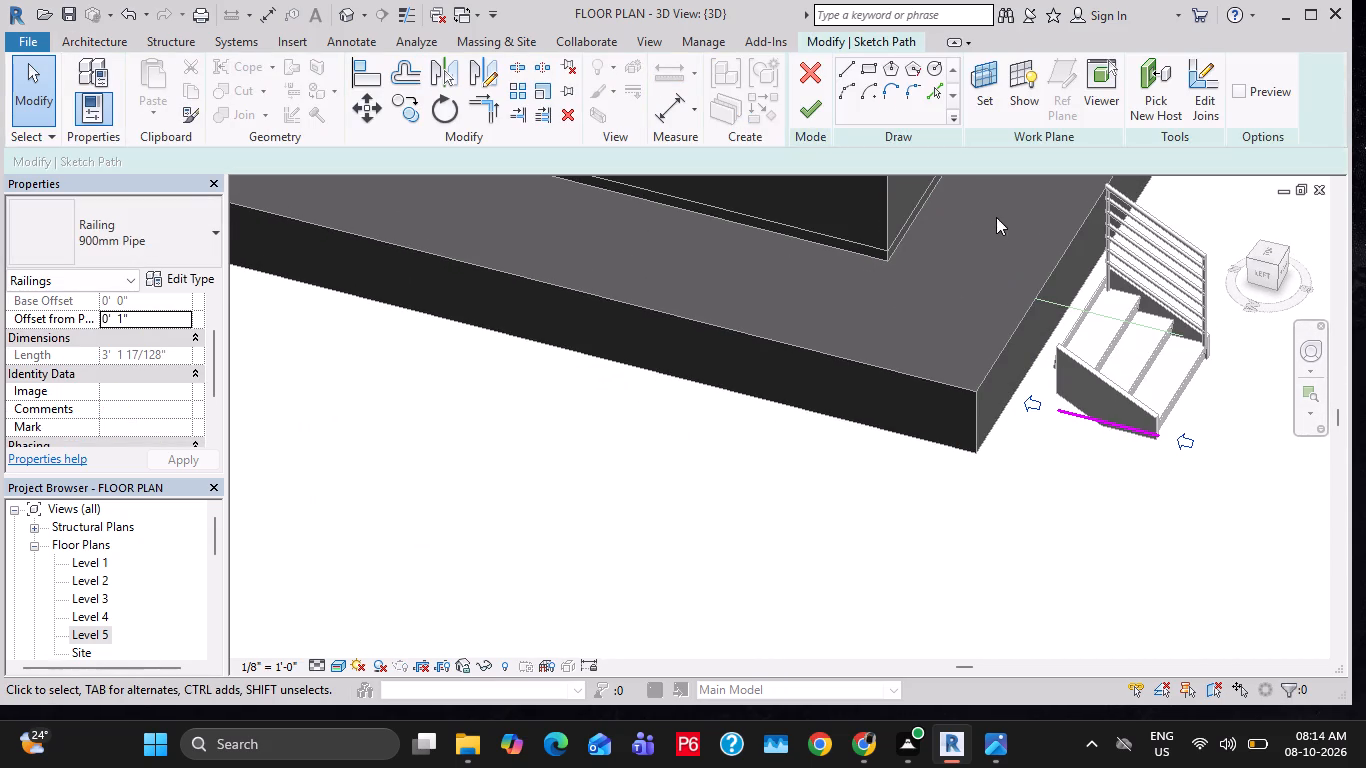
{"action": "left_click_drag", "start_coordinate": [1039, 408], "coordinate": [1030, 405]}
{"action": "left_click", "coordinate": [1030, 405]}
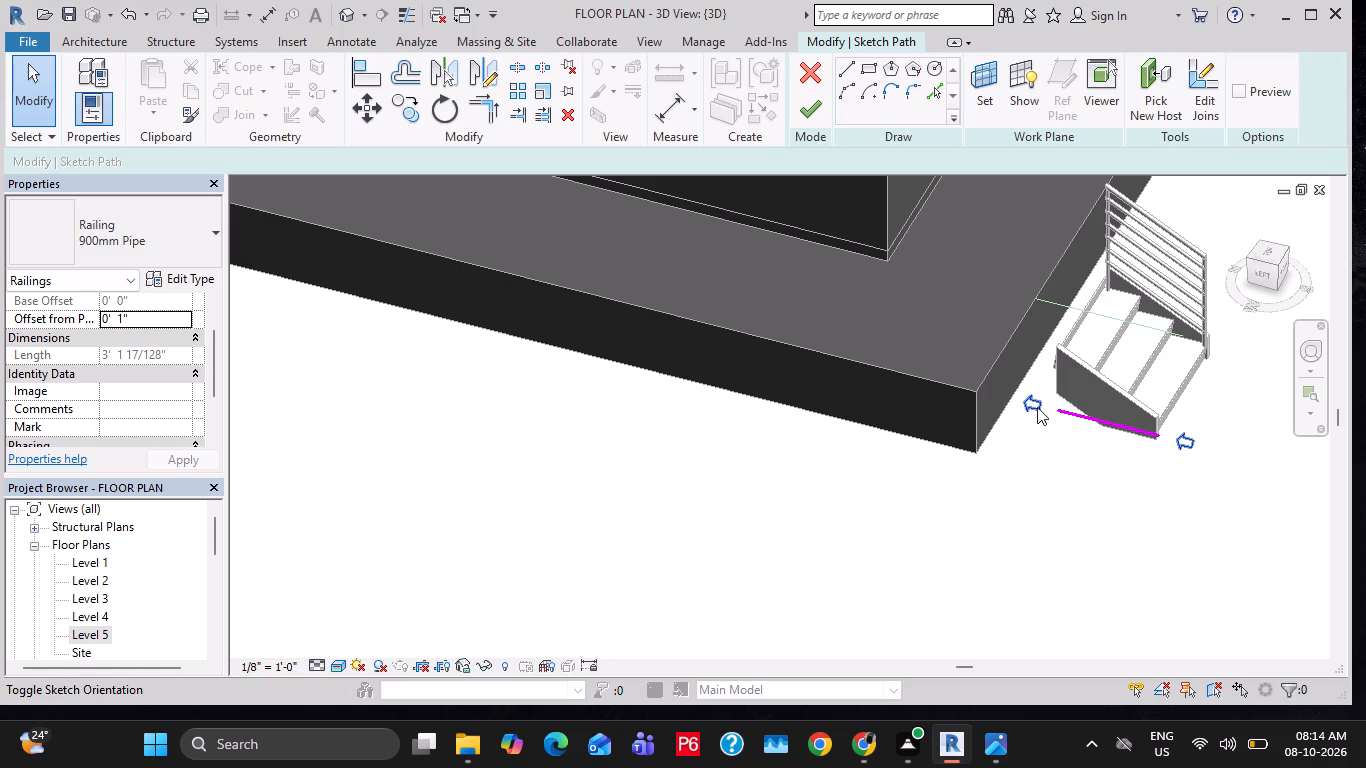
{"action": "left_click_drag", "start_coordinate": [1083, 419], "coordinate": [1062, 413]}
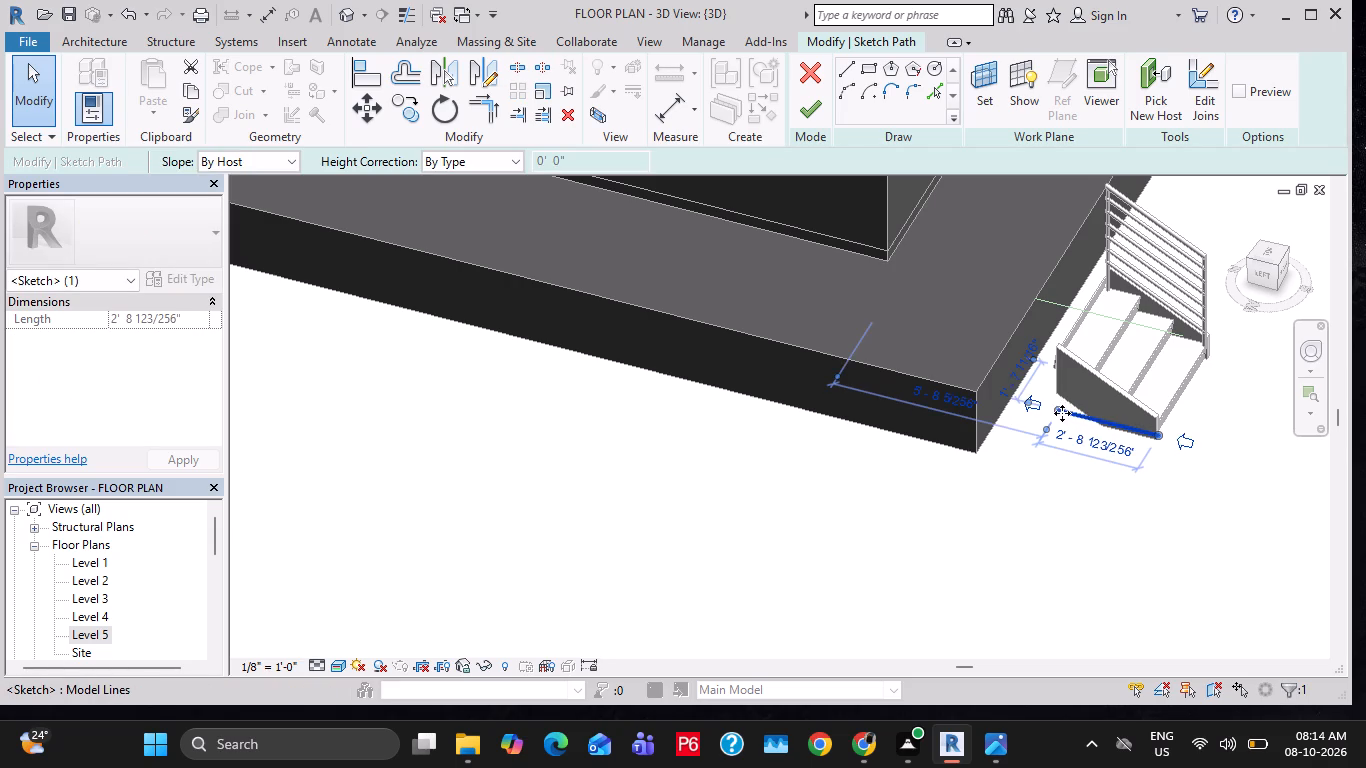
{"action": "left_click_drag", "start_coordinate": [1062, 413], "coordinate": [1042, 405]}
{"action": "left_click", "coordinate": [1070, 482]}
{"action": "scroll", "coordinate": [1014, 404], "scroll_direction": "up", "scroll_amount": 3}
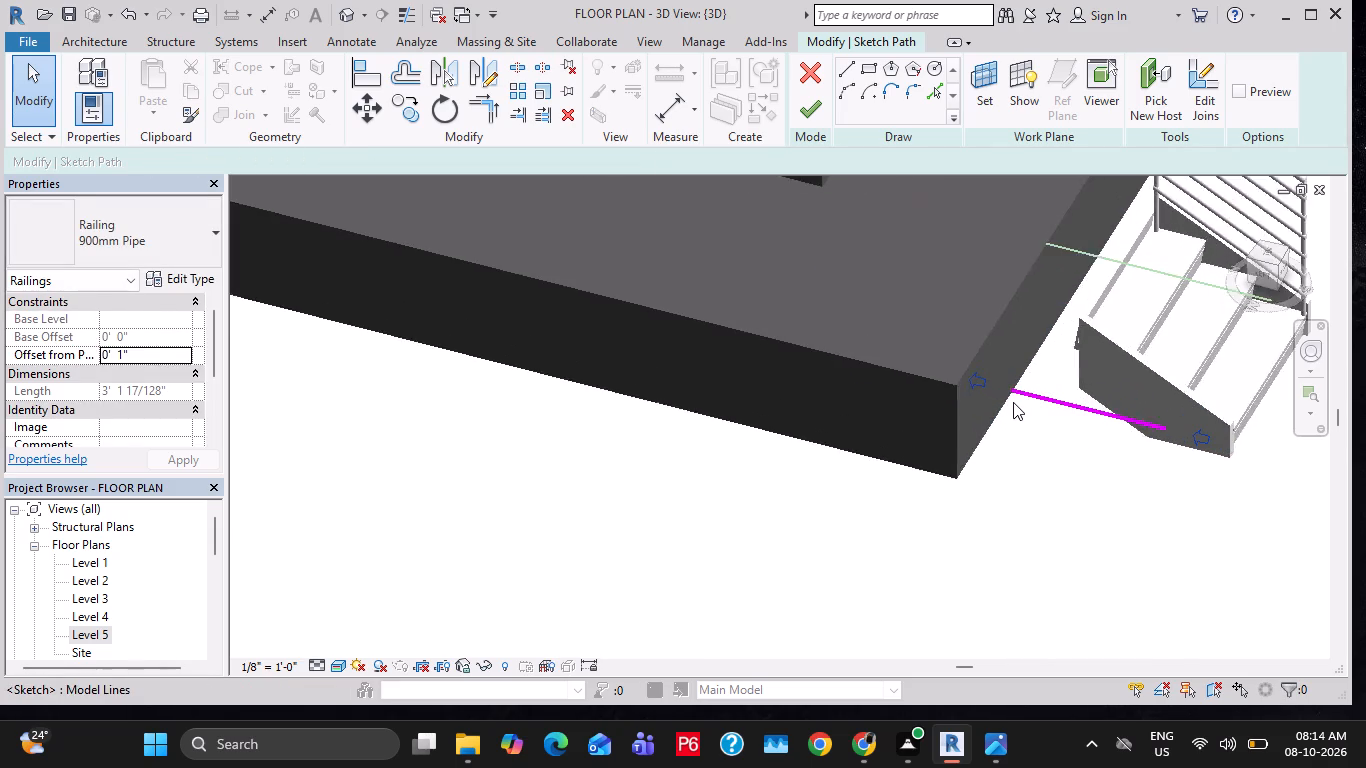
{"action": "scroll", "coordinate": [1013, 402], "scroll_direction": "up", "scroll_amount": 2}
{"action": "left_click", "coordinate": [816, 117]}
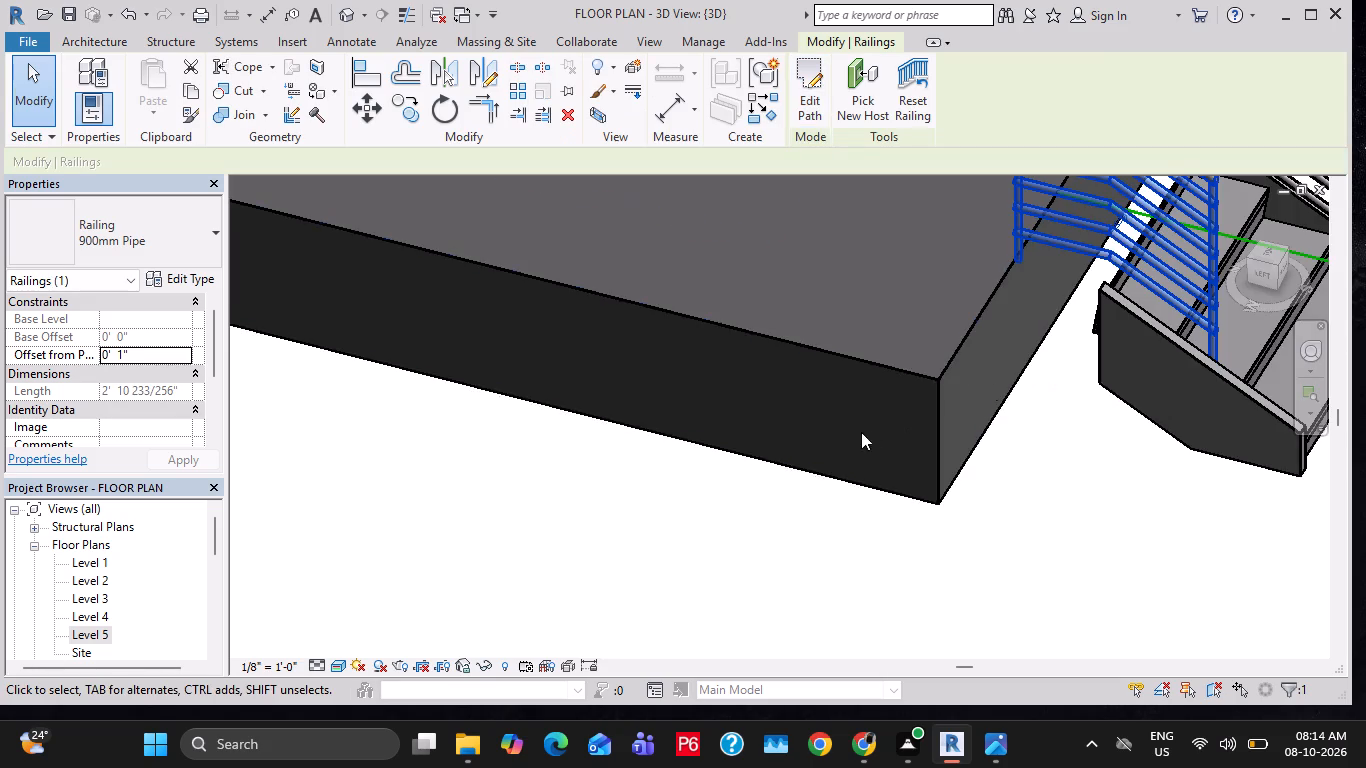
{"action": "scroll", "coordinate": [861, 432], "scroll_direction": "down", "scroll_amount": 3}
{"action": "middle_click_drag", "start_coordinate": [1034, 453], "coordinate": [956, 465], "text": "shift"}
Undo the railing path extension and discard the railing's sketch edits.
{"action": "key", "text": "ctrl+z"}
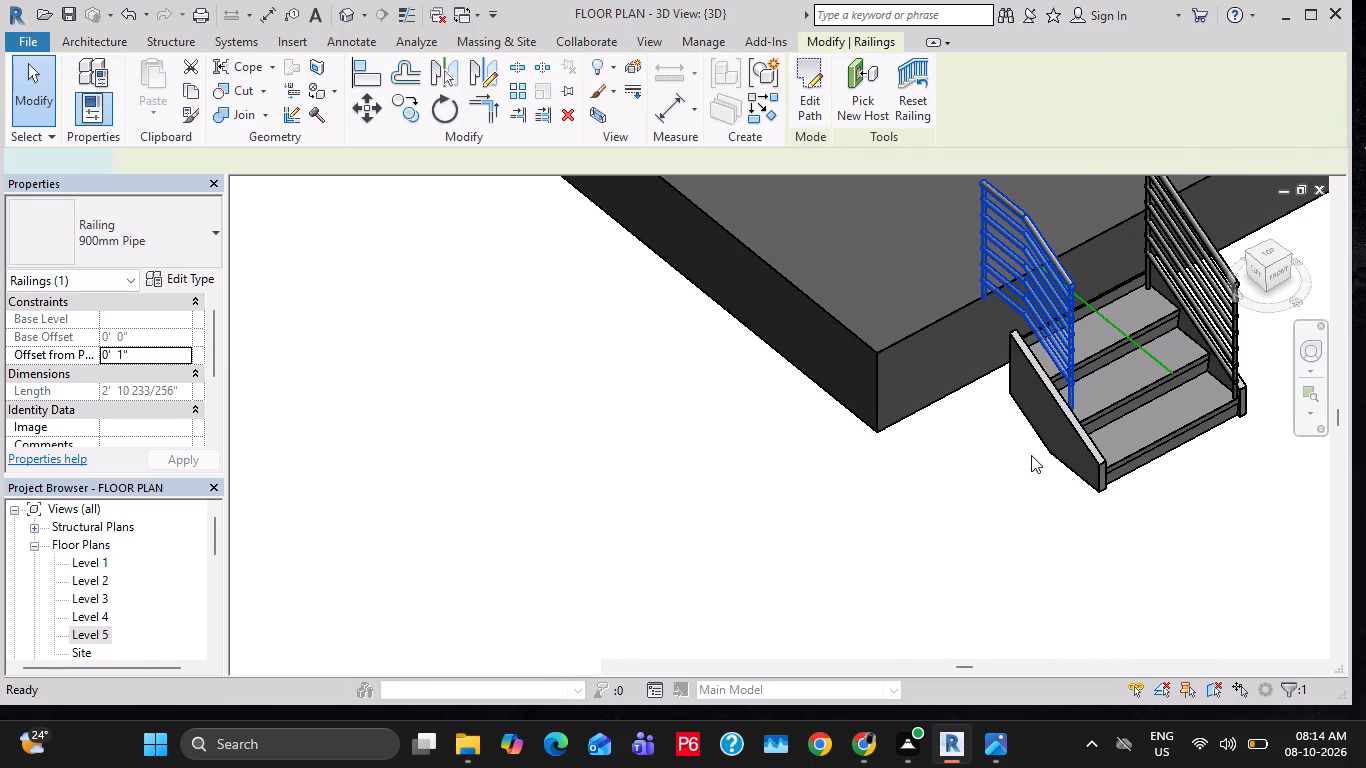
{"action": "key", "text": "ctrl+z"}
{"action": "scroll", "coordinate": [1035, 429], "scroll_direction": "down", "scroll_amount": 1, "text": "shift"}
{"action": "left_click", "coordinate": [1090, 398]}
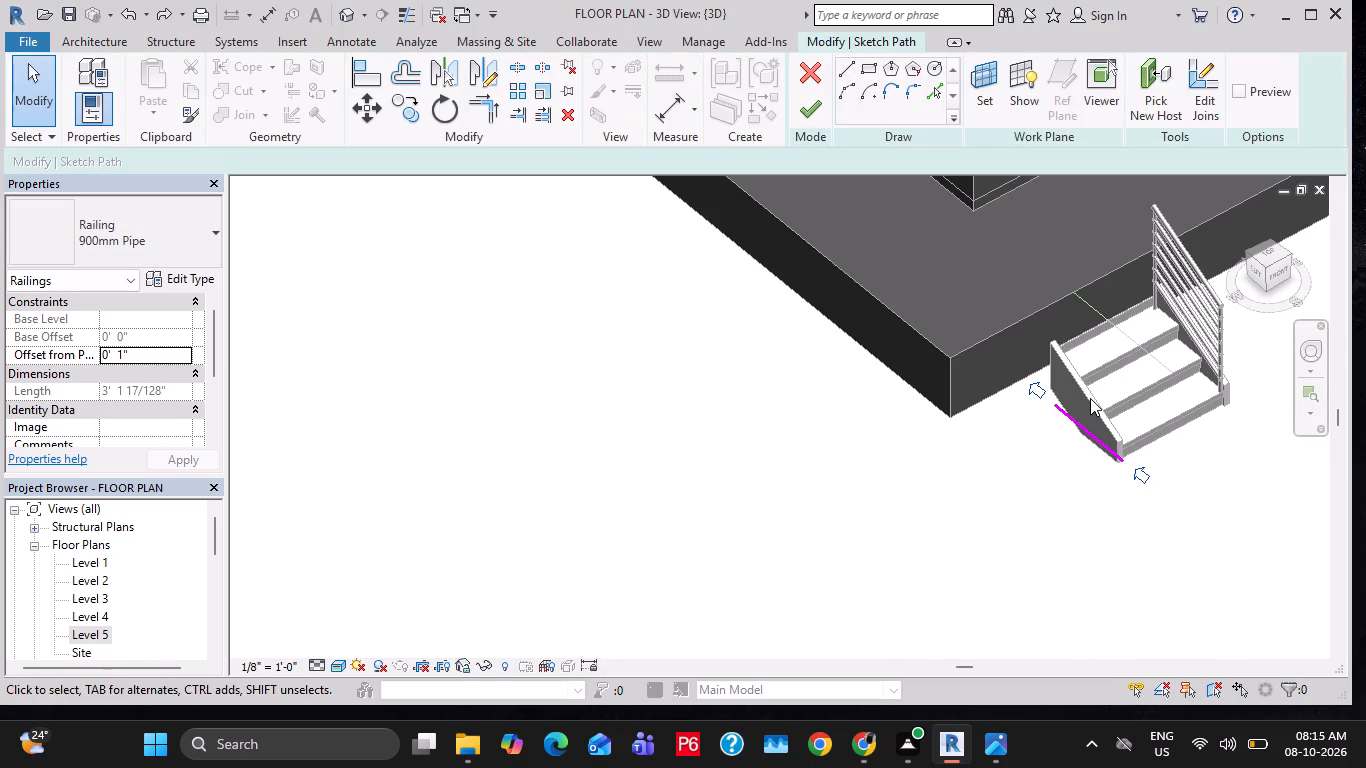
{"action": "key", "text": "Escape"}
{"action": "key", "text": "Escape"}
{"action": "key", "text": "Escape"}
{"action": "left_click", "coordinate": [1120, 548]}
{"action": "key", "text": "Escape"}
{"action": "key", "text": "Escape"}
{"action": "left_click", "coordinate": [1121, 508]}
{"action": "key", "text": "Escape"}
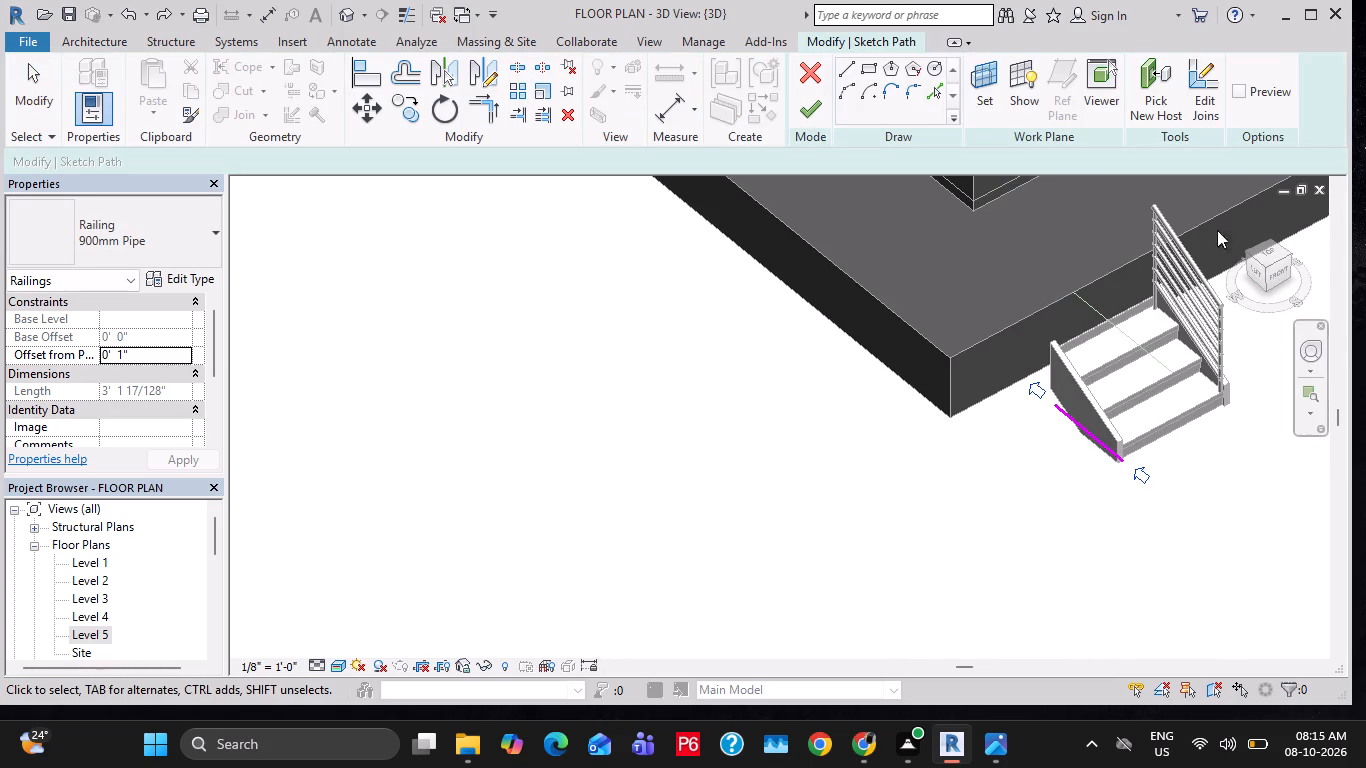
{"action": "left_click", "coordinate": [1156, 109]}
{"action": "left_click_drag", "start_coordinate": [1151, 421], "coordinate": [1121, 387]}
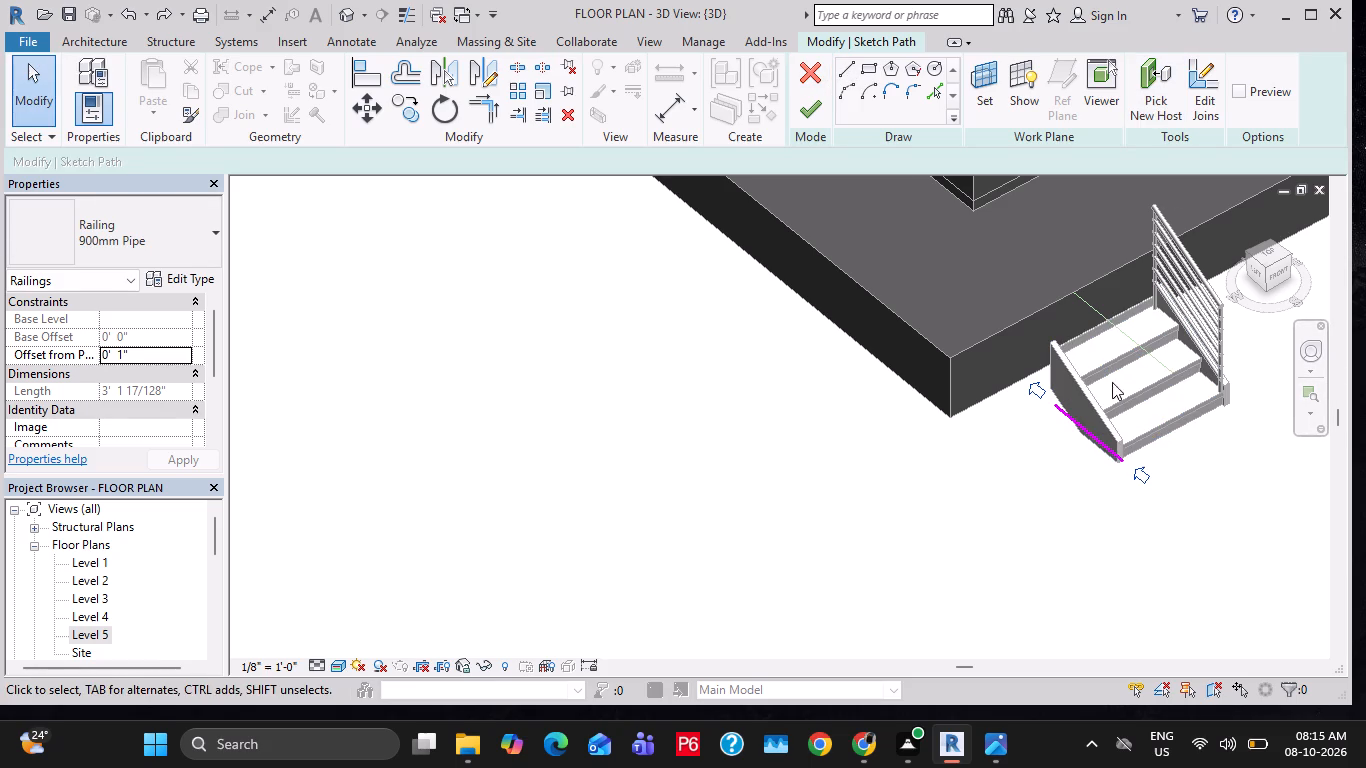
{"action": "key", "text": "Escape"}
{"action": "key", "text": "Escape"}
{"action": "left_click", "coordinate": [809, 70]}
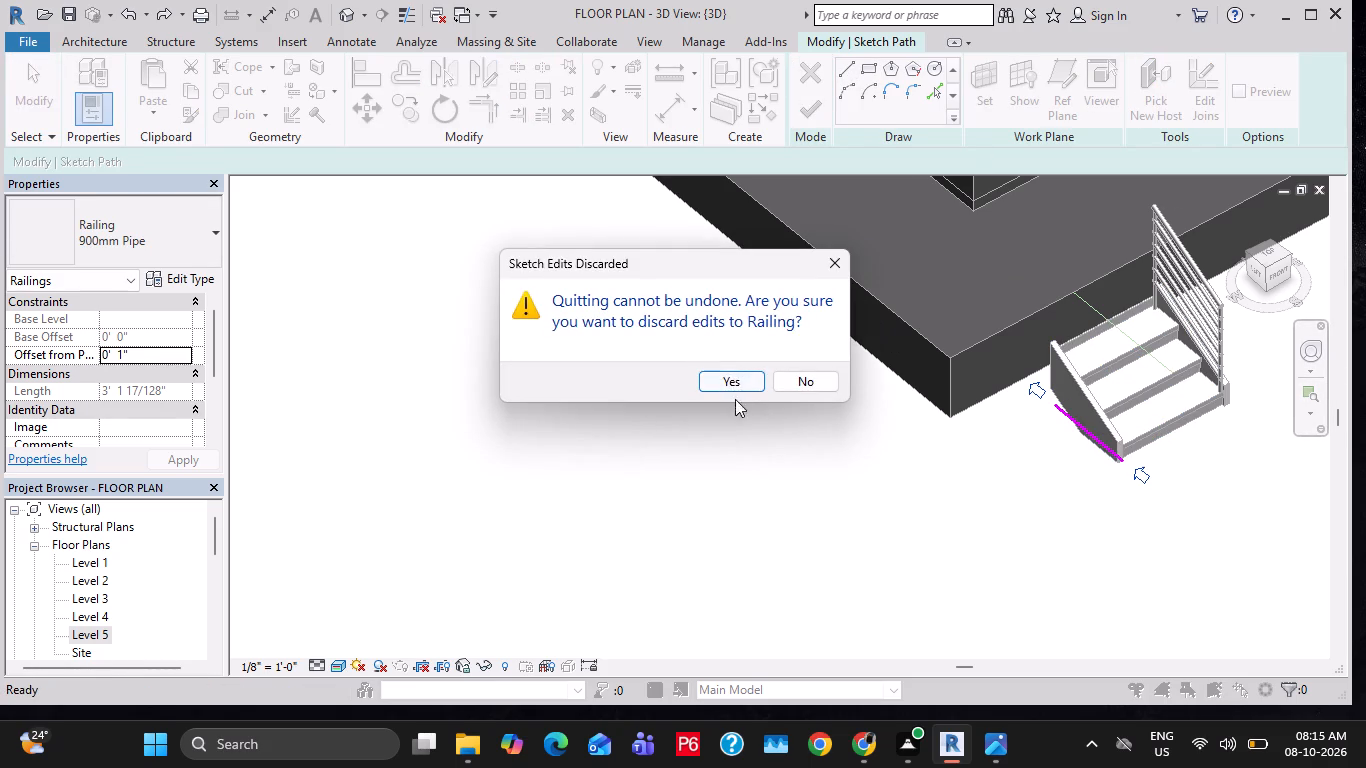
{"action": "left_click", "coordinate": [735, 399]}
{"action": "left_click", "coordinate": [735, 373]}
Select the stair with both railings and move them together up against the plinth's front face.
{"action": "middle_click_drag", "start_coordinate": [1133, 463], "coordinate": [856, 473], "text": "shift"}
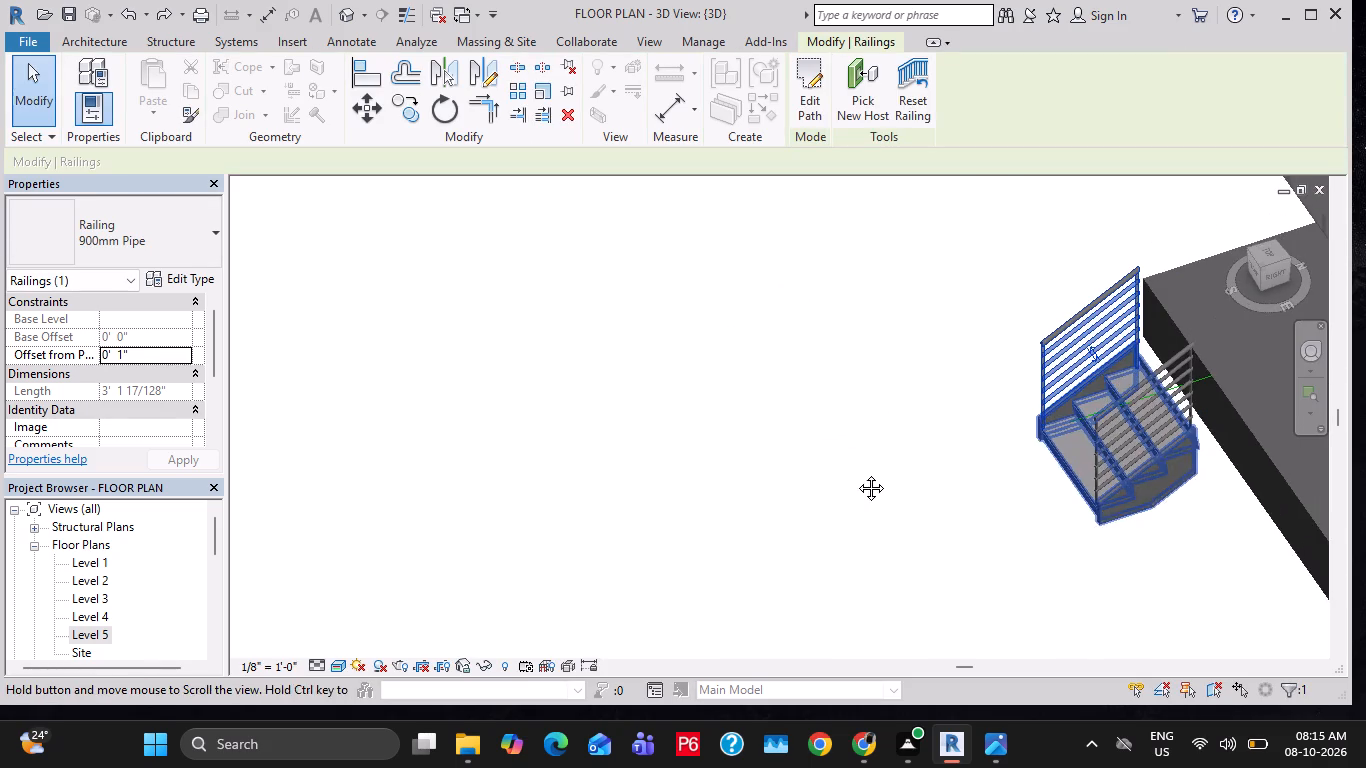
{"action": "middle_click_drag", "start_coordinate": [856, 473], "coordinate": [866, 459], "text": "shift"}
{"action": "left_click", "coordinate": [1134, 435]}
{"action": "left_click", "coordinate": [1159, 468], "text": "ctrl"}
{"action": "left_click", "coordinate": [1094, 442], "text": "ctrl"}
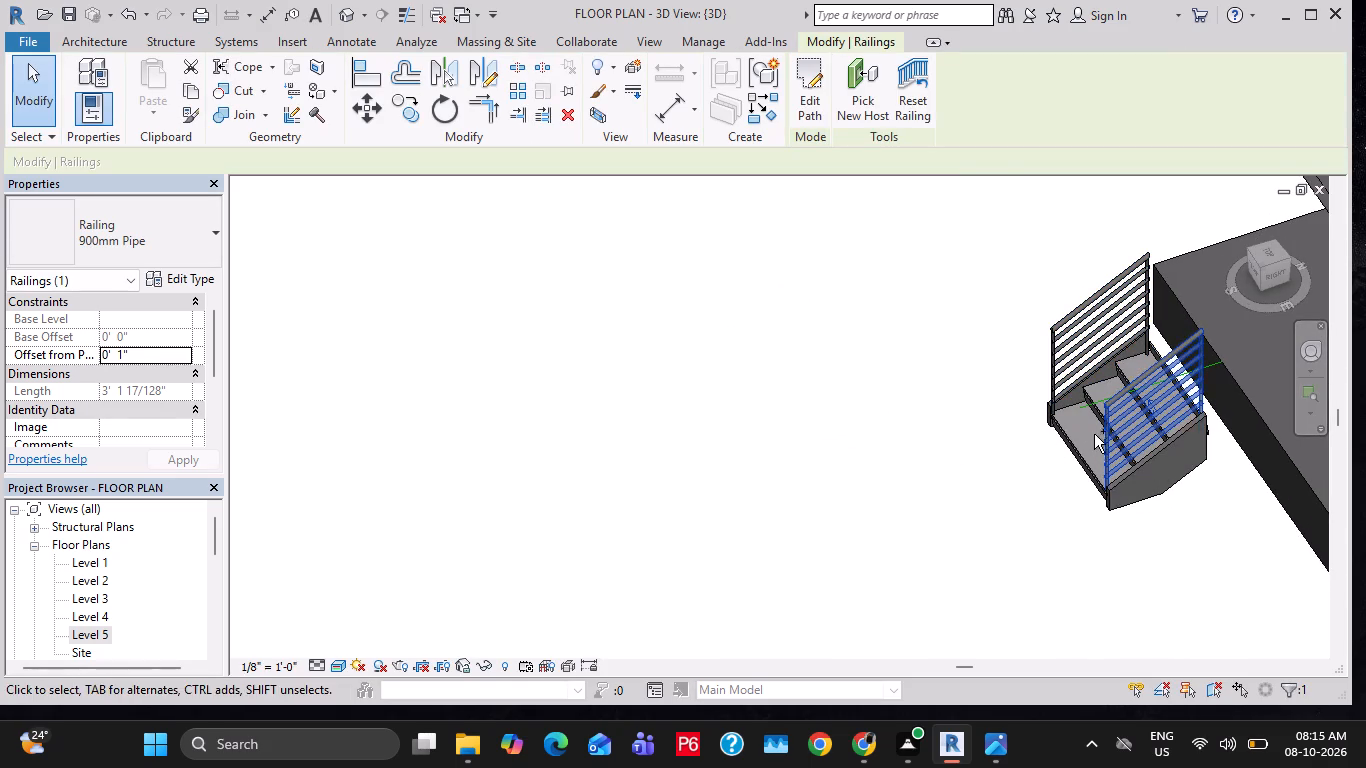
{"action": "left_click", "coordinate": [1088, 336], "text": "ctrl"}
{"action": "left_click", "coordinate": [1080, 466], "text": "ctrl"}
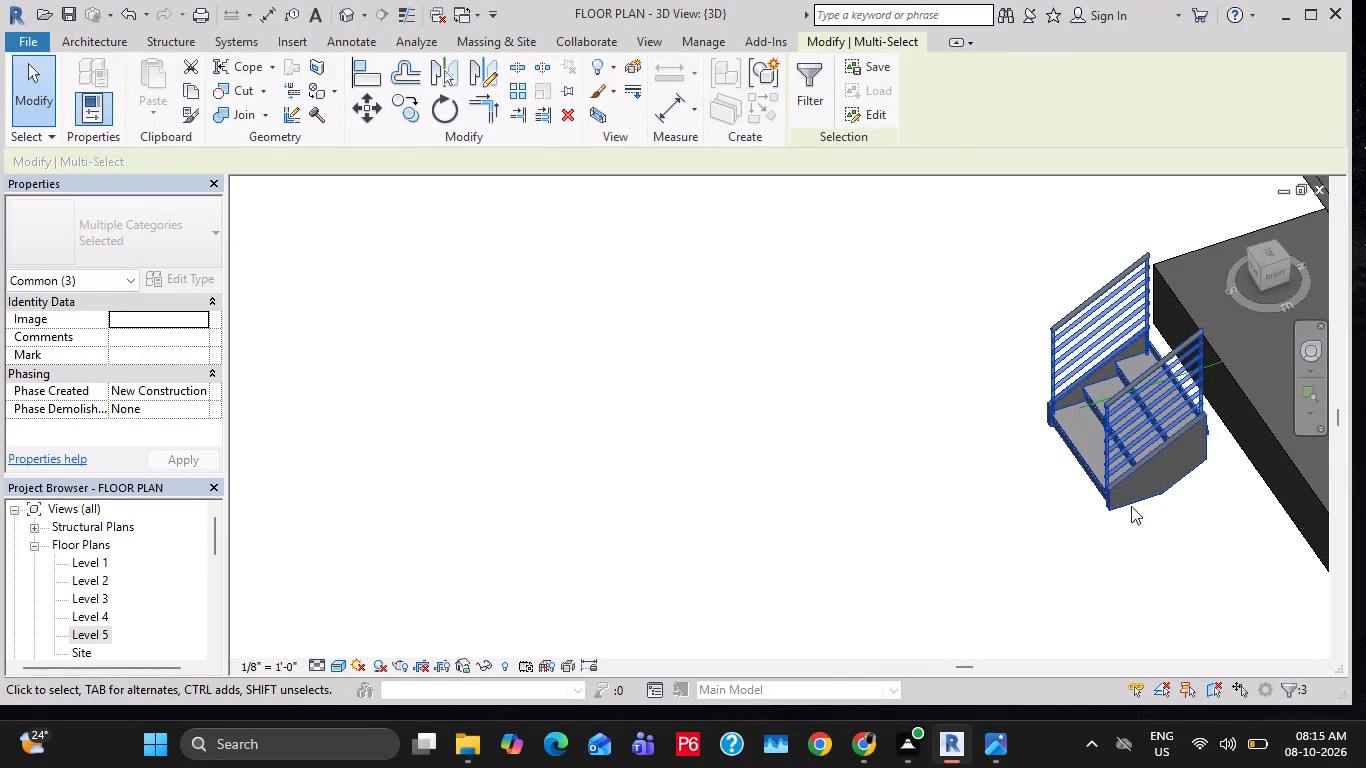
{"action": "left_click_drag", "start_coordinate": [1131, 501], "coordinate": [1162, 494]}
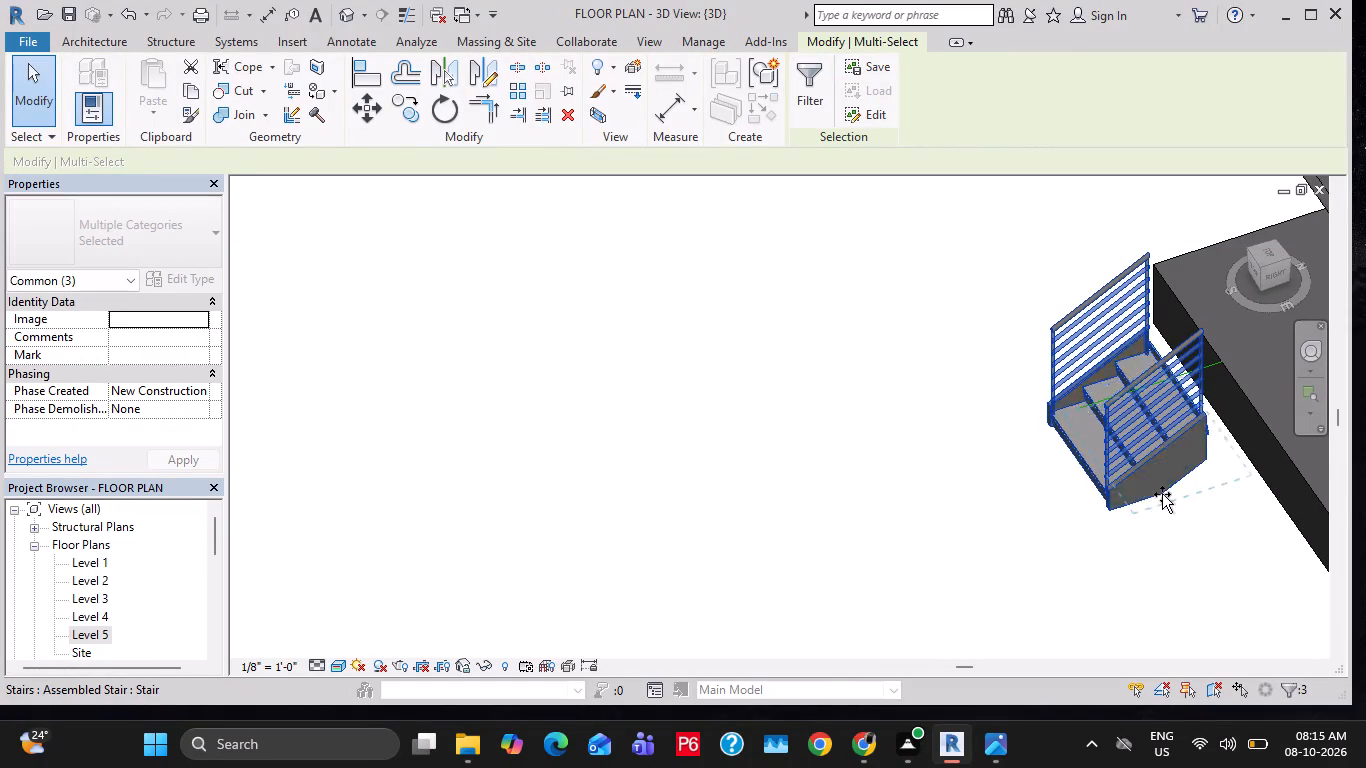
{"action": "left_click_drag", "start_coordinate": [1162, 494], "coordinate": [1173, 490]}
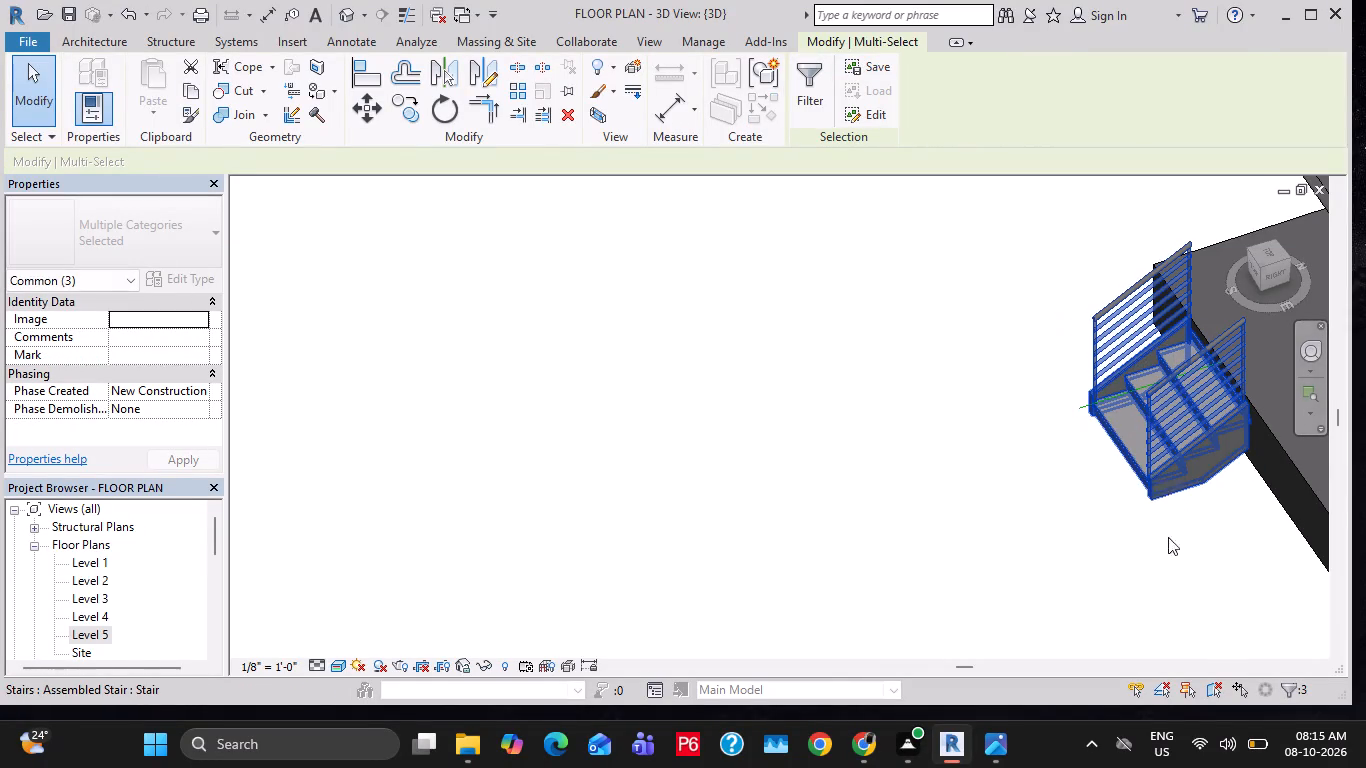
{"action": "left_click", "coordinate": [1140, 597]}
Examine the moved stair and its railings in 3D, checking how they meet the plinth's front face.
{"action": "middle_click_drag", "start_coordinate": [1173, 486], "coordinate": [1156, 461]}
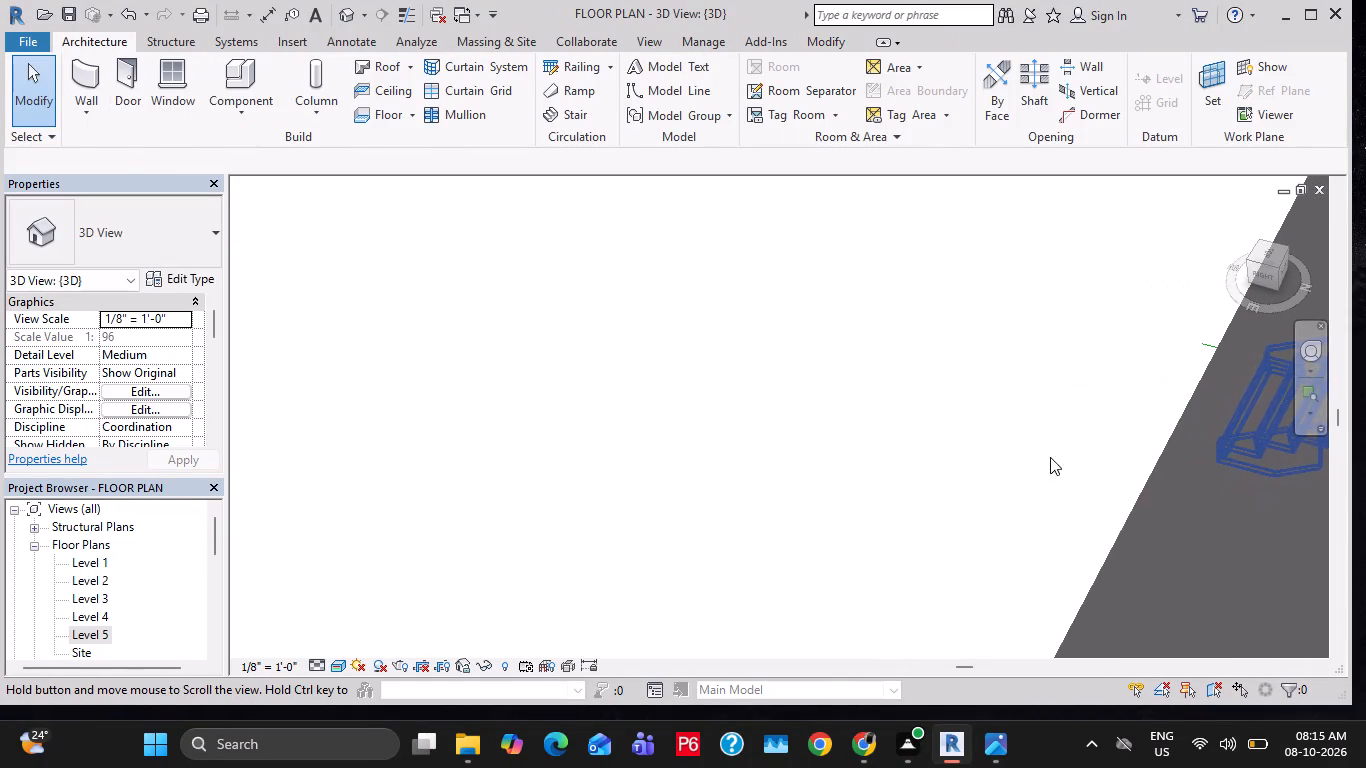
{"action": "middle_click_drag", "start_coordinate": [992, 511], "coordinate": [1257, 499], "text": "shift"}
{"action": "scroll", "coordinate": [987, 468], "scroll_direction": "down", "scroll_amount": 12}
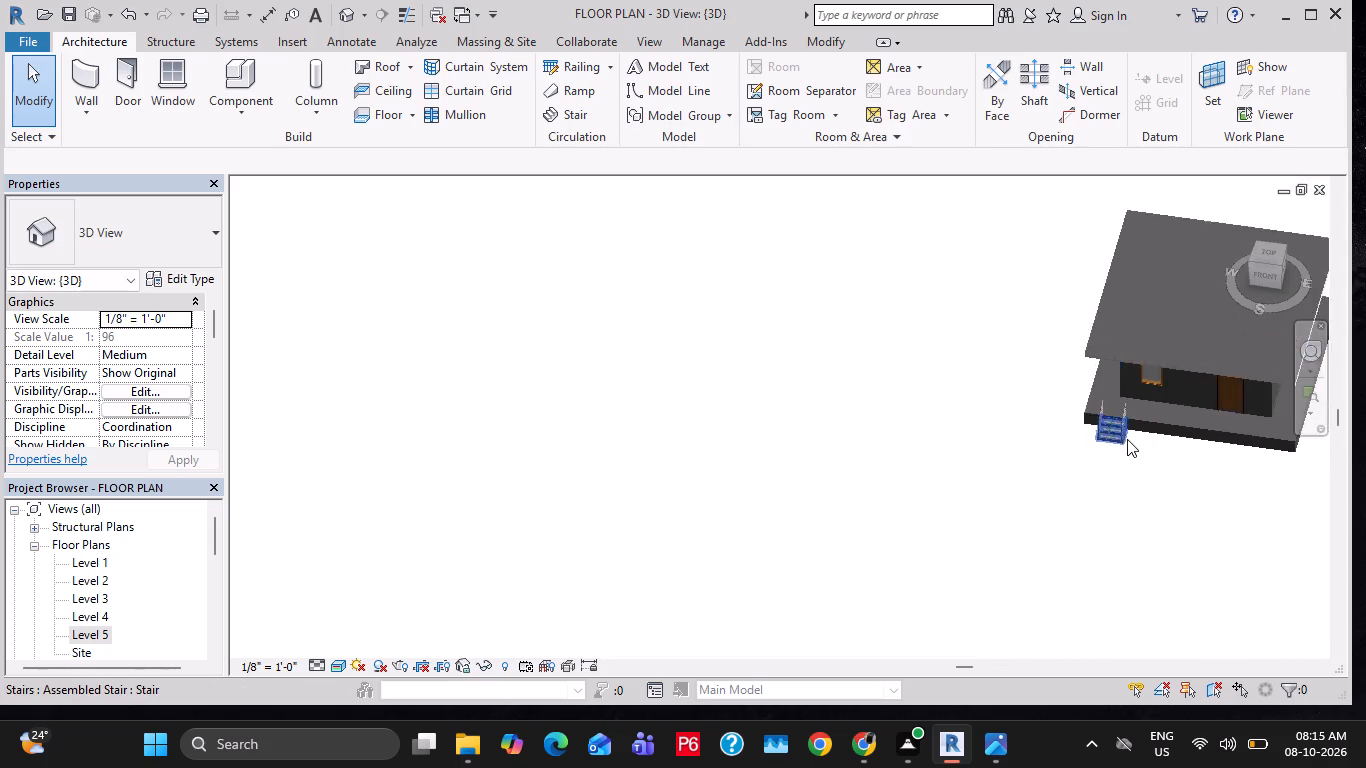
{"action": "scroll", "coordinate": [1129, 435], "scroll_direction": "up", "scroll_amount": 20}
{"action": "scroll", "coordinate": [1129, 435], "scroll_direction": "up", "scroll_amount": 3}
{"action": "middle_click_drag", "start_coordinate": [1069, 453], "coordinate": [925, 408]}
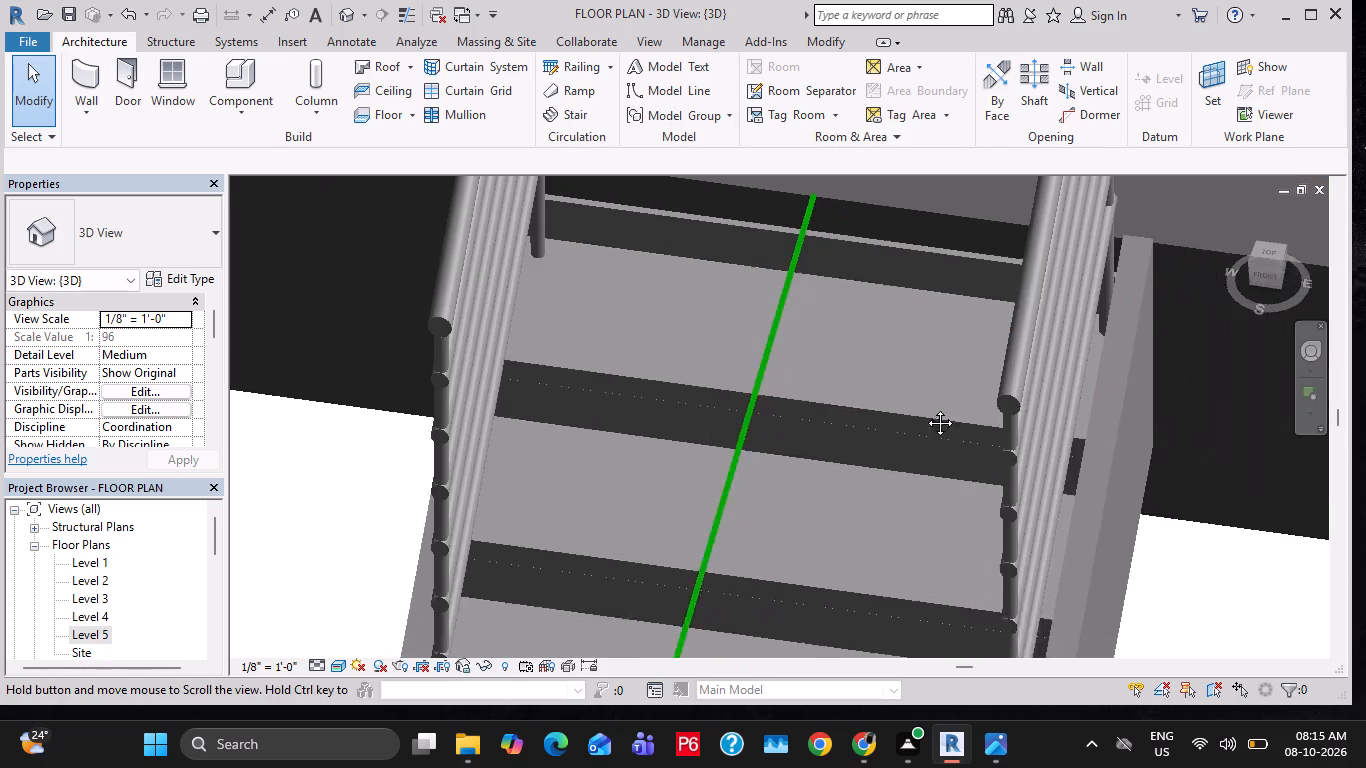
{"action": "middle_click_drag", "start_coordinate": [925, 408], "coordinate": [885, 441]}
{"action": "middle_click_drag", "start_coordinate": [995, 501], "coordinate": [717, 171], "text": "shift"}
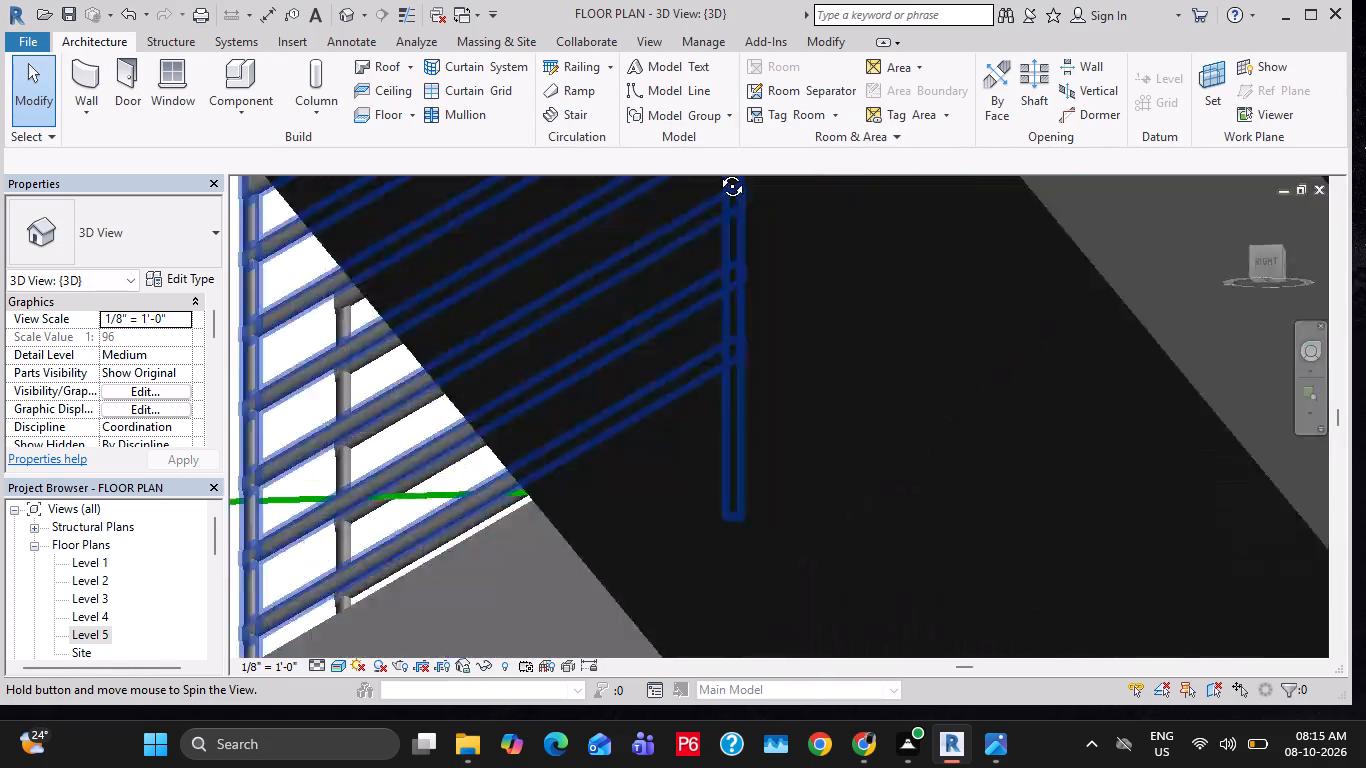
{"action": "middle_click_drag", "start_coordinate": [717, 171], "coordinate": [1051, 345], "text": "shift"}
{"action": "scroll", "coordinate": [748, 427], "scroll_direction": "down", "scroll_amount": 4}
{"action": "key", "text": "Escape"}
{"action": "key", "text": "Escape"}
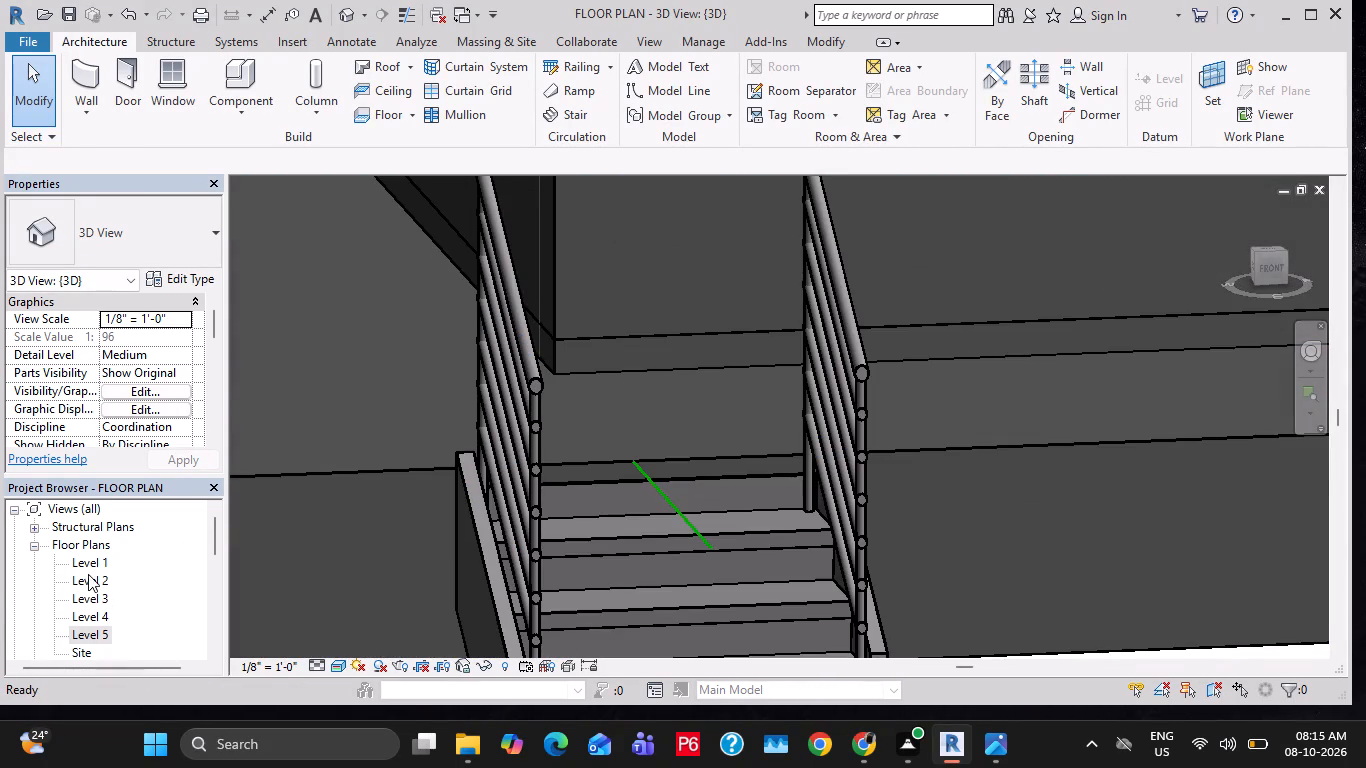
Review the Level 1 and Level 5 floor plans, checking the stair's position against the plinth edge and the room layout.
{"action": "double_click", "coordinate": [88, 564]}
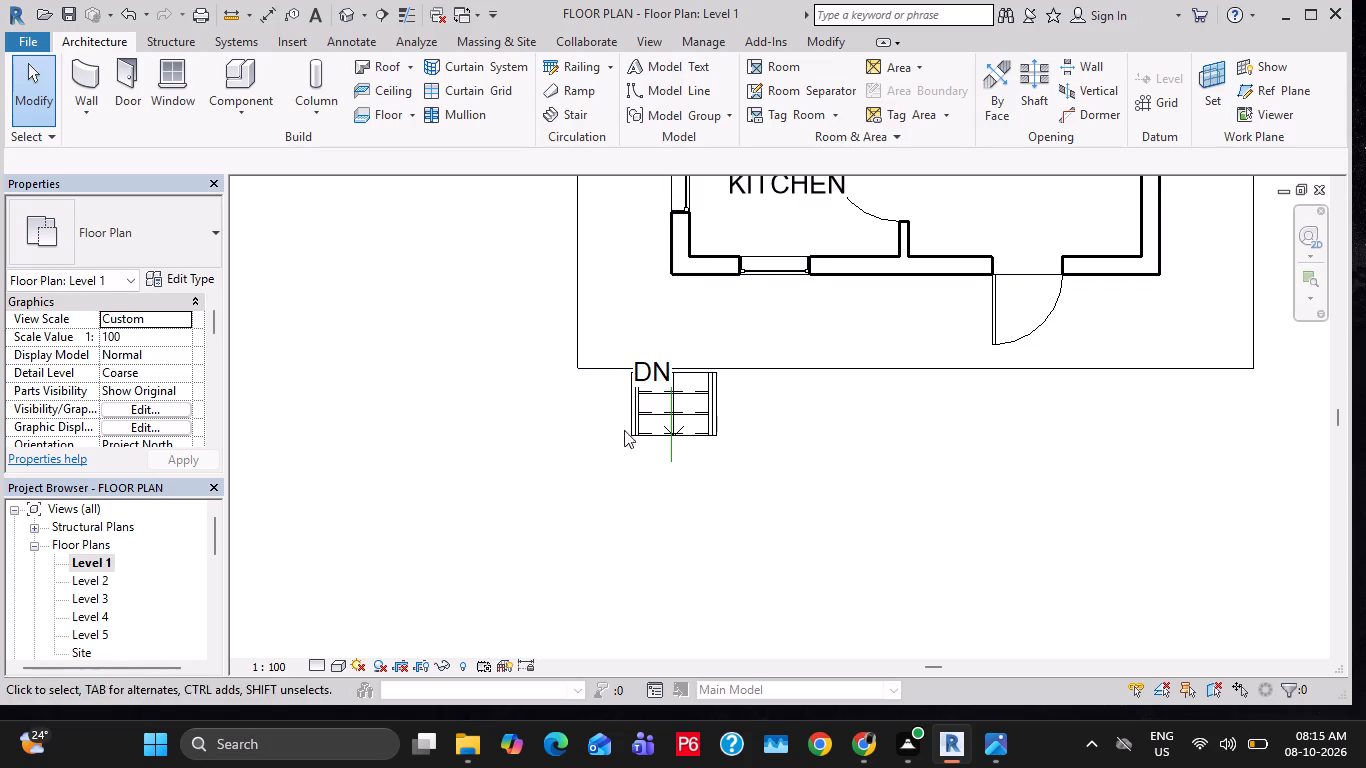
{"action": "scroll", "coordinate": [559, 522], "scroll_direction": "down", "scroll_amount": 2}
{"action": "middle_click_drag", "start_coordinate": [752, 431], "coordinate": [728, 526]}
{"action": "key", "text": "Escape"}
{"action": "key", "text": "Escape"}
{"action": "double_click", "coordinate": [86, 633]}
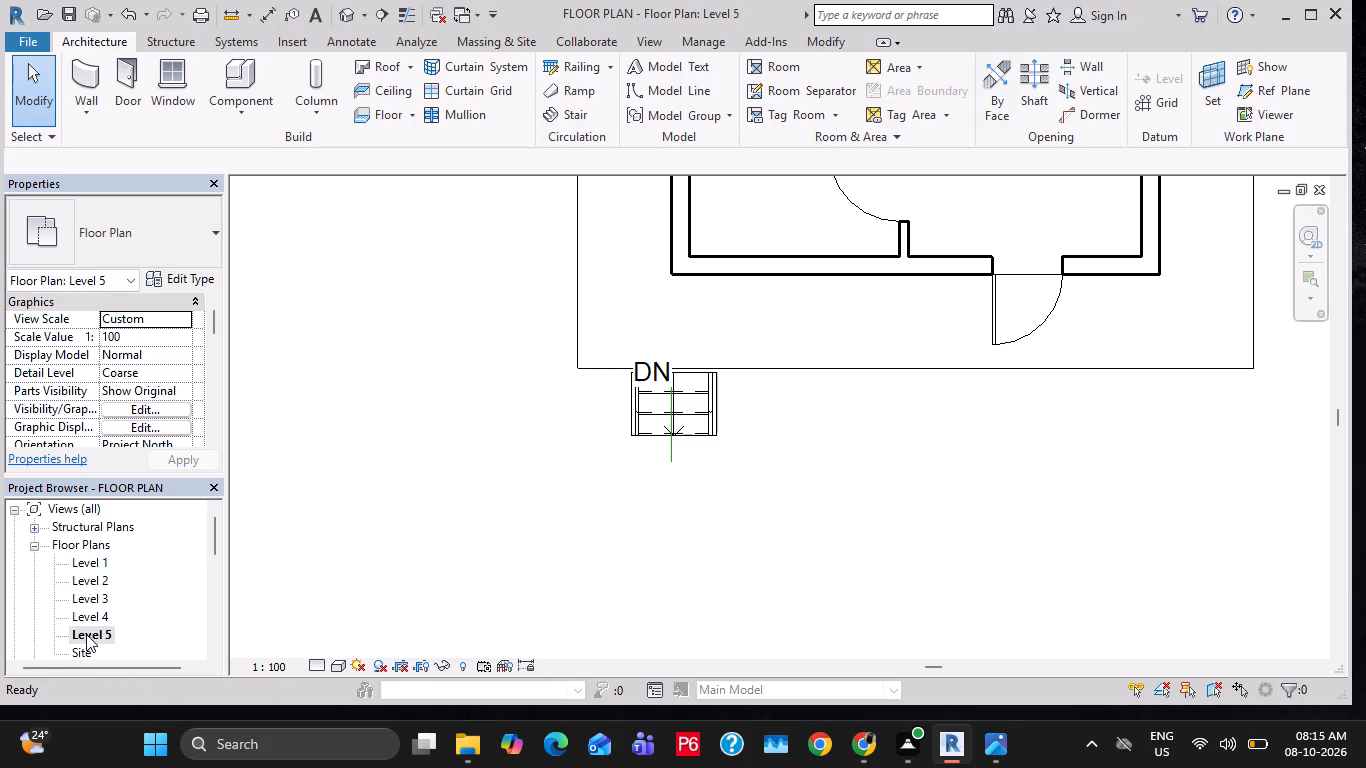
{"action": "scroll", "coordinate": [671, 500], "scroll_direction": "down", "scroll_amount": 1}
{"action": "scroll", "coordinate": [570, 484], "scroll_direction": "down", "scroll_amount": 3}
{"action": "middle_click_drag", "start_coordinate": [688, 410], "coordinate": [647, 584]}
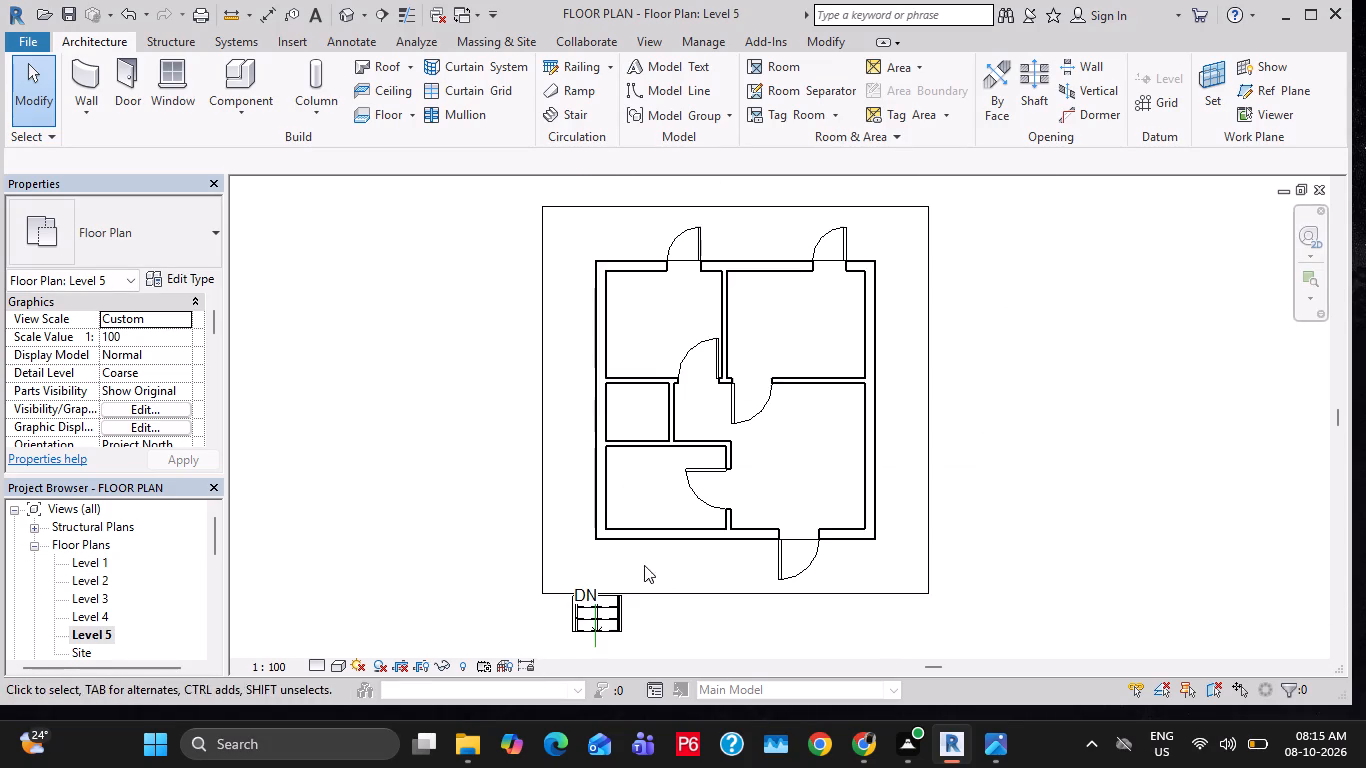
{"action": "middle_click_drag", "start_coordinate": [473, 559], "coordinate": [479, 521]}
{"action": "scroll", "coordinate": [78, 539], "scroll_direction": "up", "scroll_amount": 1}
{"action": "double_click", "coordinate": [94, 562]}
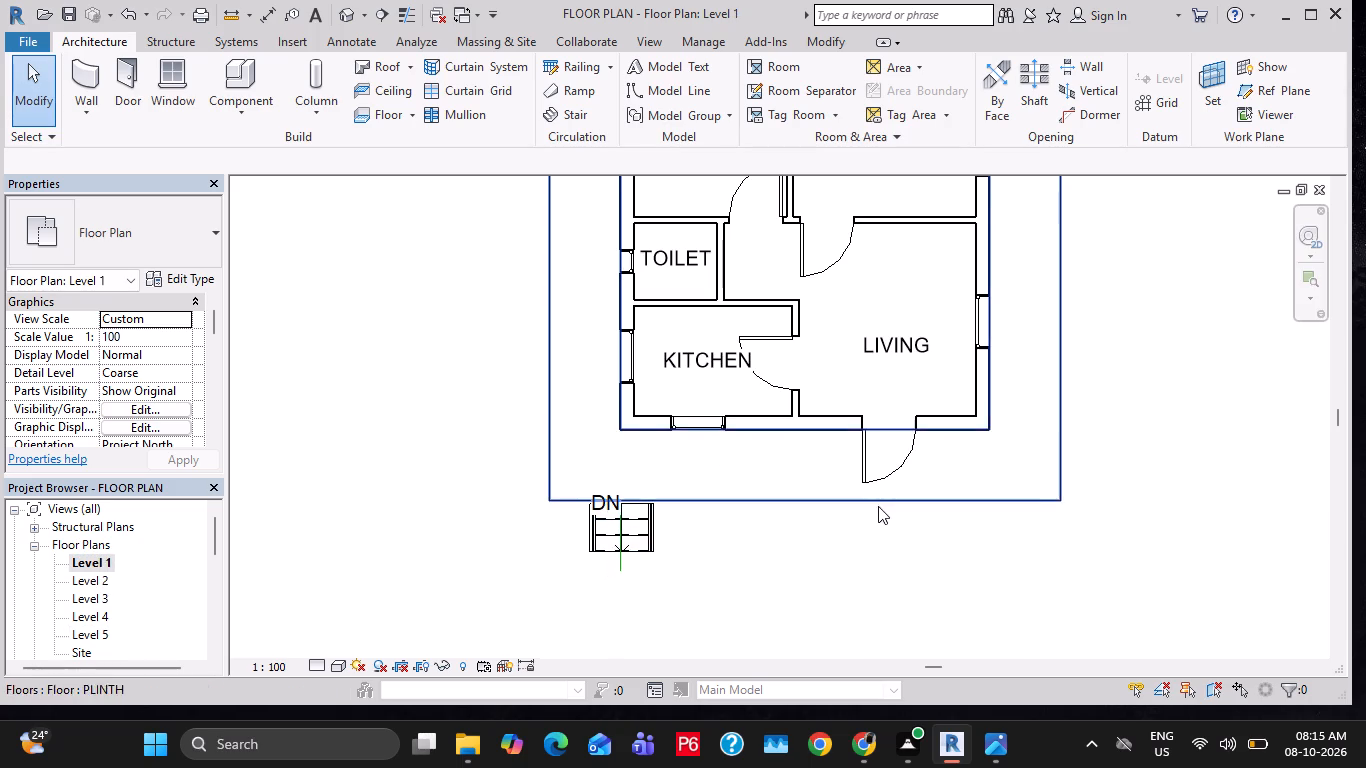
{"action": "middle_click_drag", "start_coordinate": [901, 473], "coordinate": [848, 545]}
{"action": "scroll", "coordinate": [840, 482], "scroll_direction": "down", "scroll_amount": 1}
{"action": "middle_click_drag", "start_coordinate": [875, 384], "coordinate": [837, 461]}
{"action": "scroll", "coordinate": [836, 453], "scroll_direction": "down", "scroll_amount": 1}
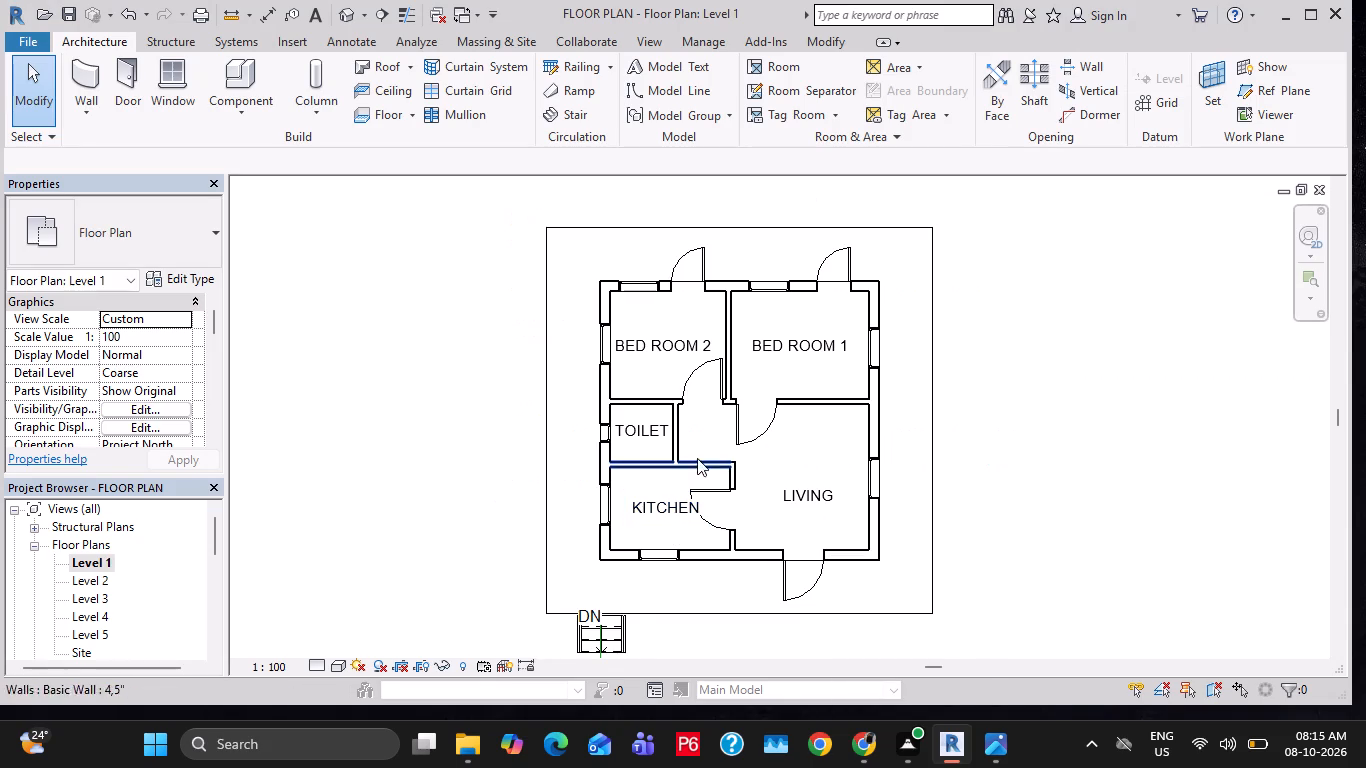
{"action": "key", "text": "Escape"}
{"action": "key", "text": "Escape"}
{"action": "key", "text": "Escape"}
{"action": "middle_click_drag", "start_coordinate": [830, 505], "coordinate": [817, 489]}
{"action": "key", "text": "Escape"}
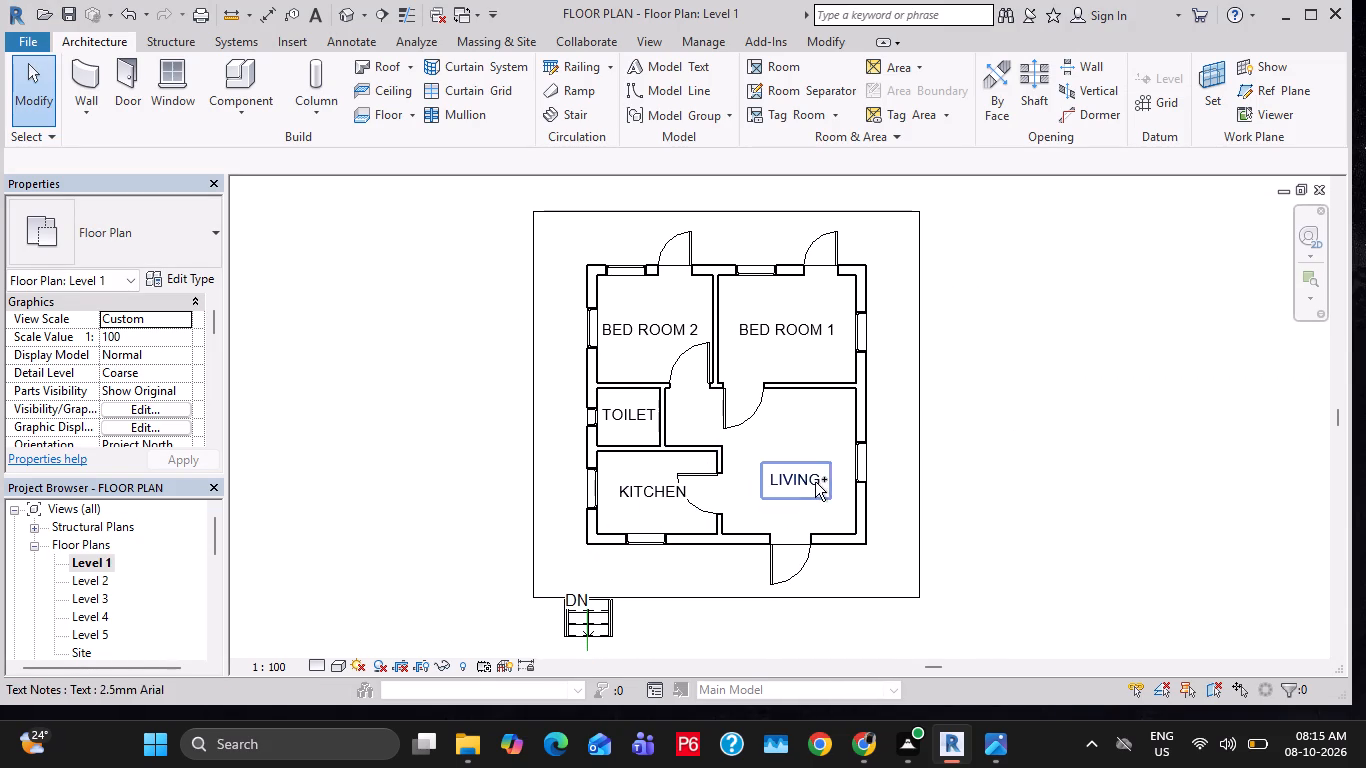
Save the project.
{"action": "key", "text": "ctrl+s"}
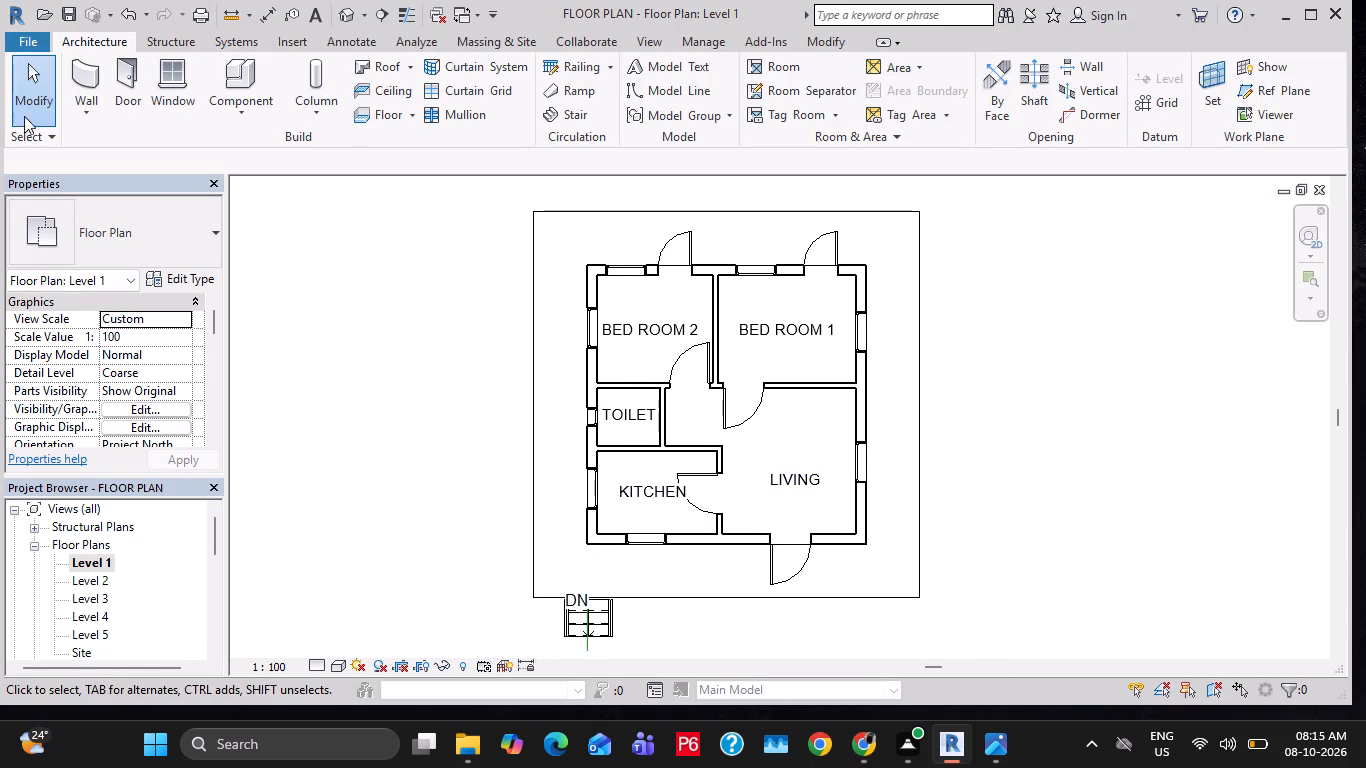
Add a linear dimension for the house's overall width, placed outside the bedroom-side exterior wall on the Level 1 plan.
{"action": "left_click", "coordinate": [344, 38]}
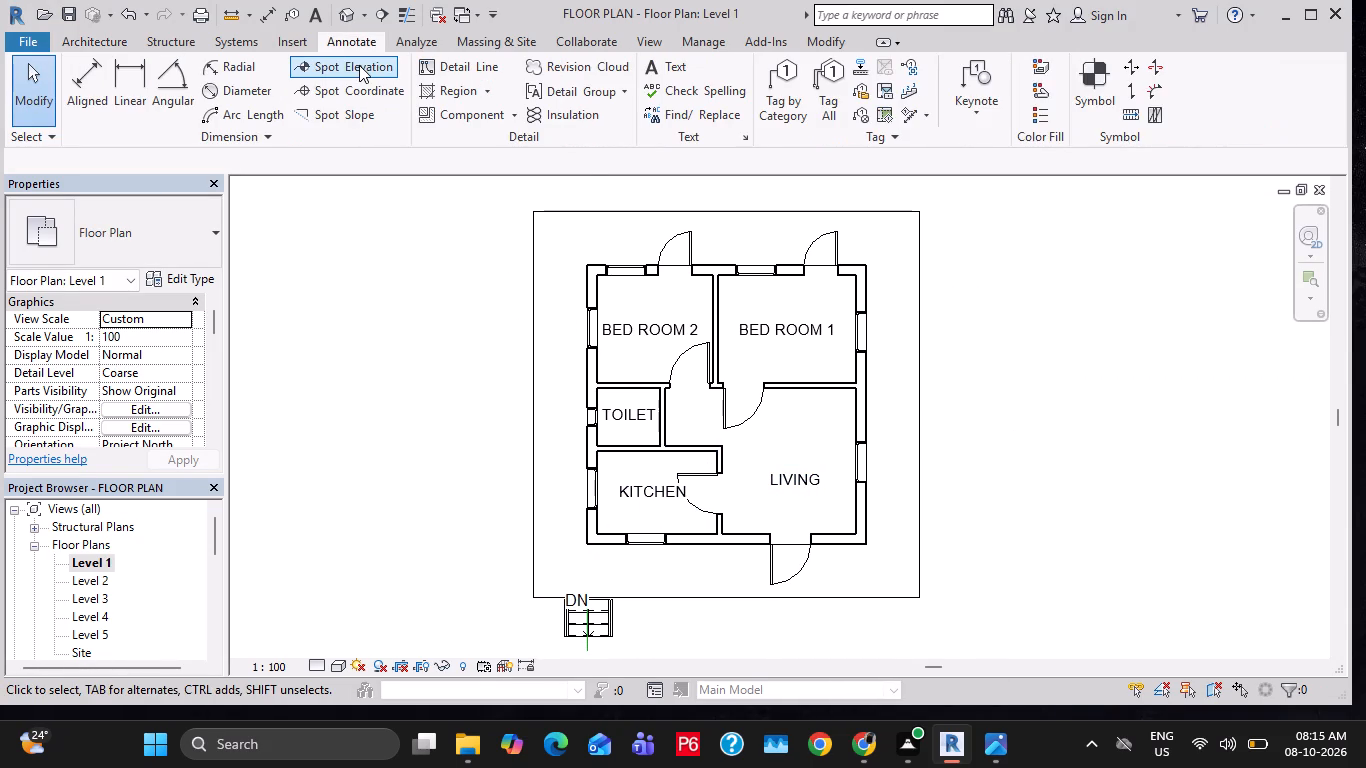
{"action": "left_click", "coordinate": [125, 79]}
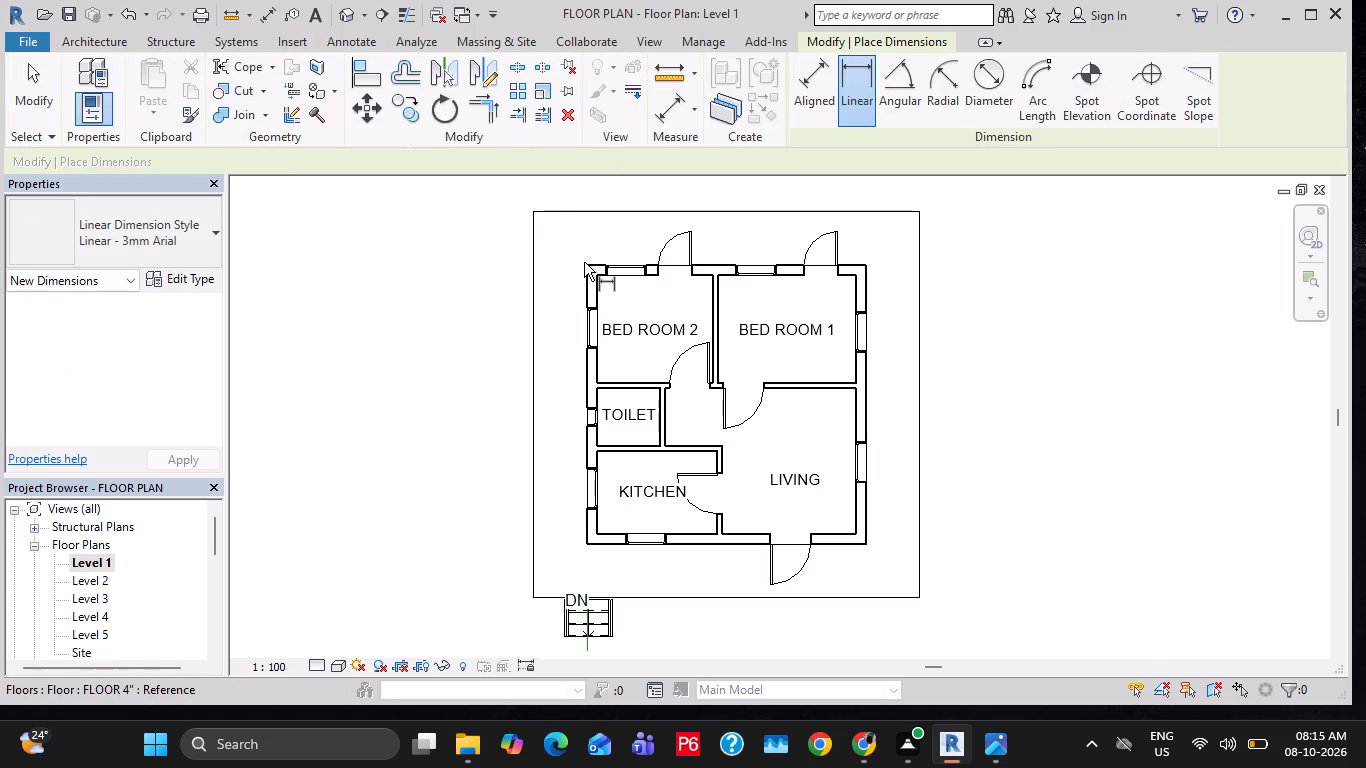
{"action": "left_click", "coordinate": [586, 263]}
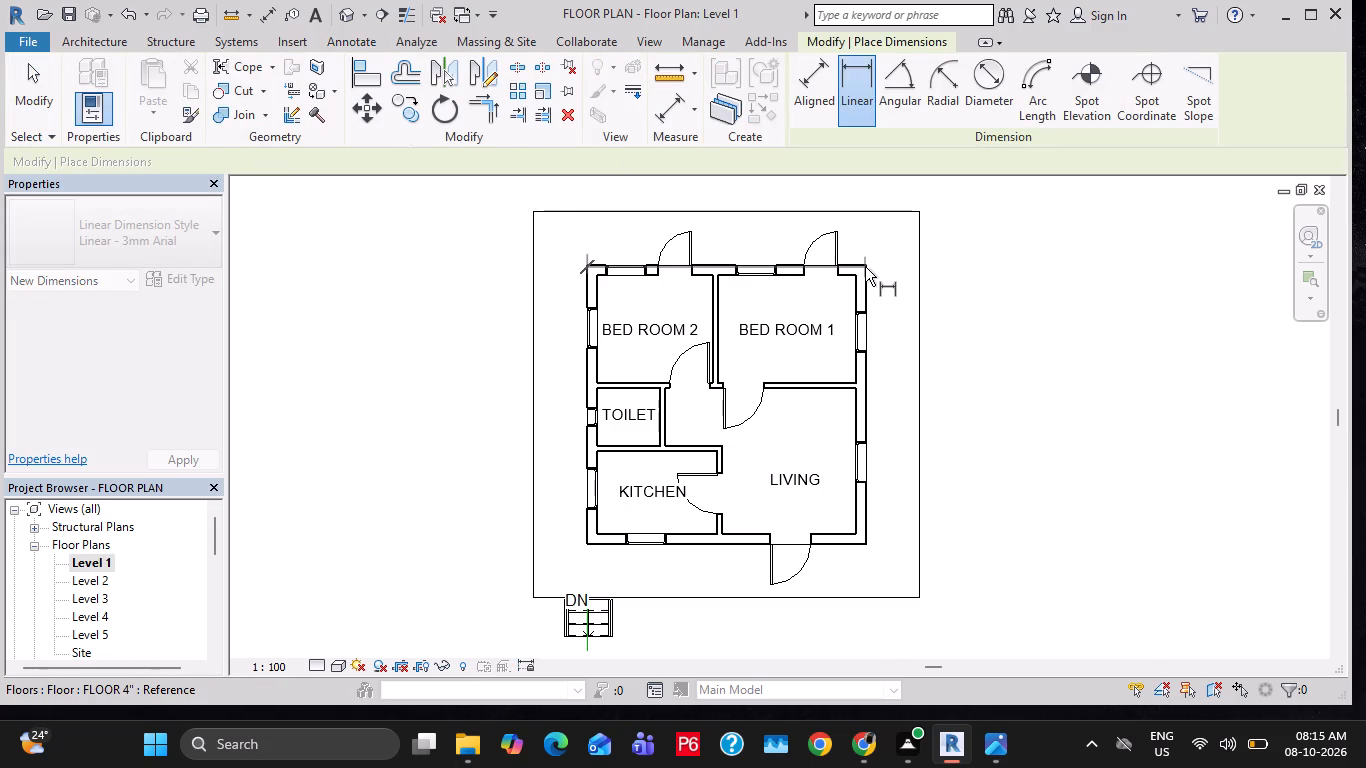
{"action": "left_click", "coordinate": [863, 264]}
{"action": "scroll", "coordinate": [855, 225], "scroll_direction": "up", "scroll_amount": 1}
{"action": "left_click", "coordinate": [864, 227]}
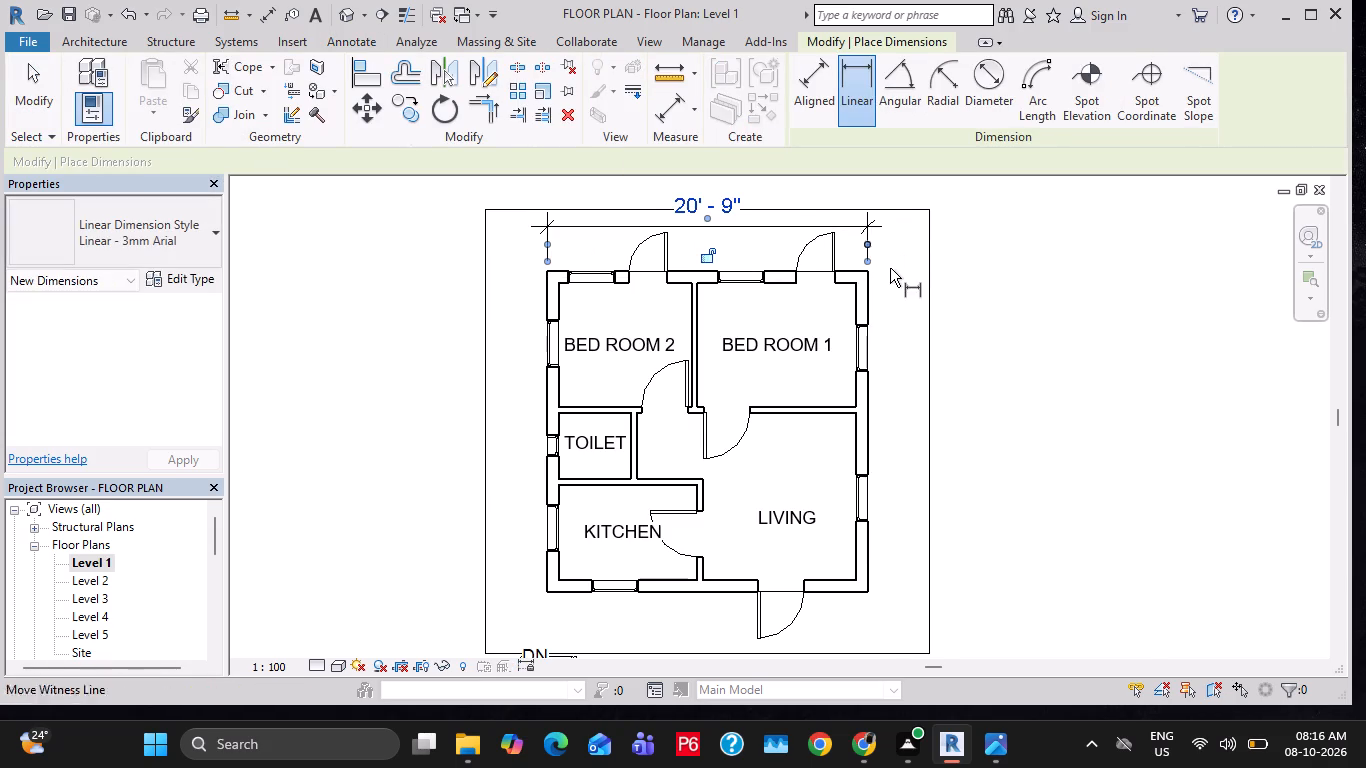
Add a vertical linear dimension between the outer corners of the exterior wall alongside Bed Room 1 and the living room.
{"action": "left_click", "coordinate": [869, 273]}
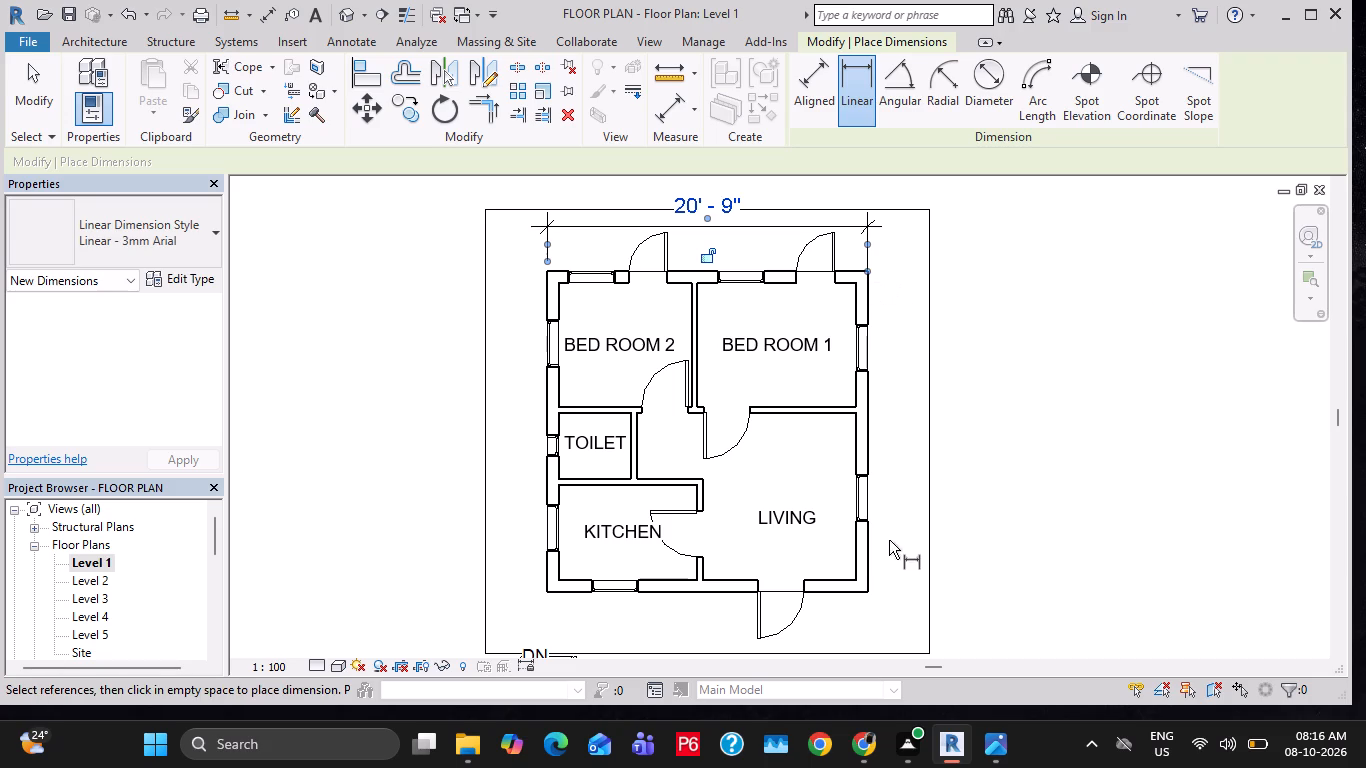
{"action": "left_click", "coordinate": [867, 592]}
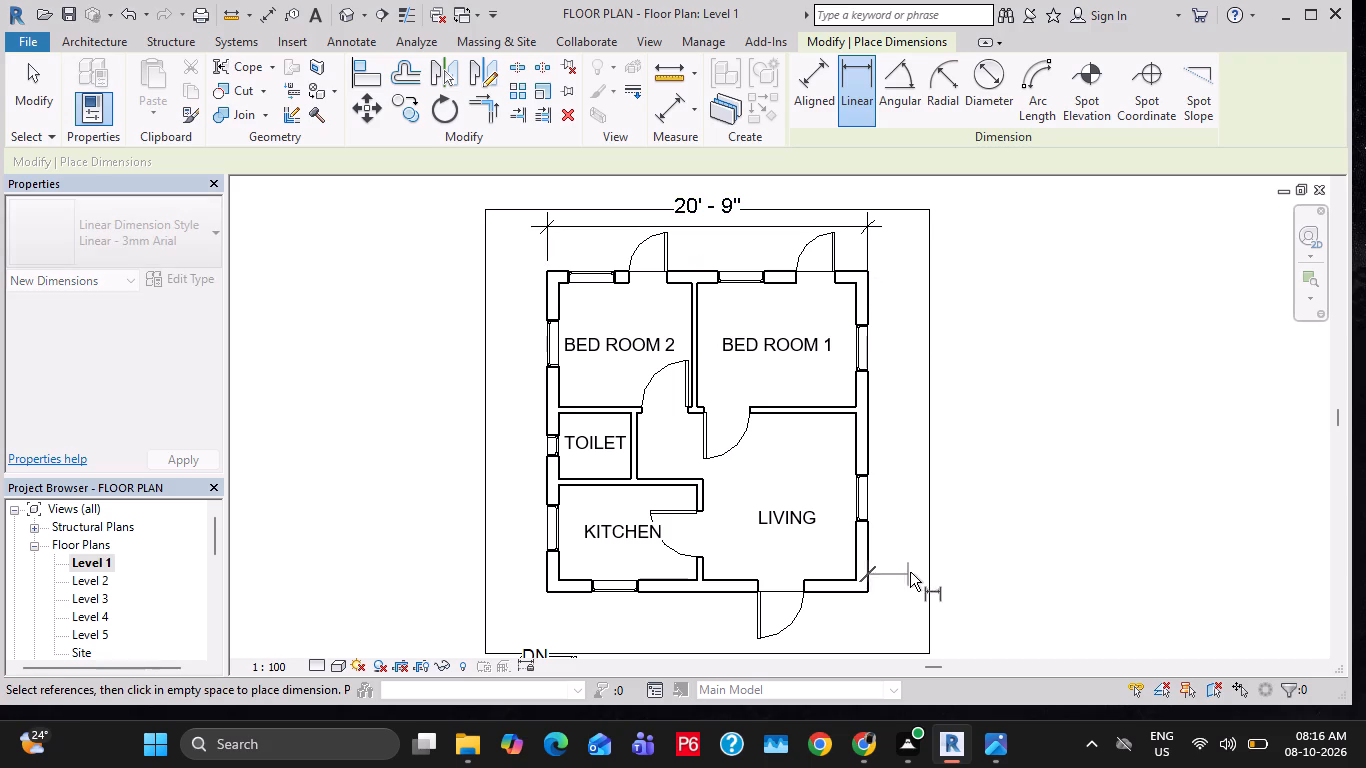
{"action": "scroll", "coordinate": [867, 267], "scroll_direction": "up", "scroll_amount": 4}
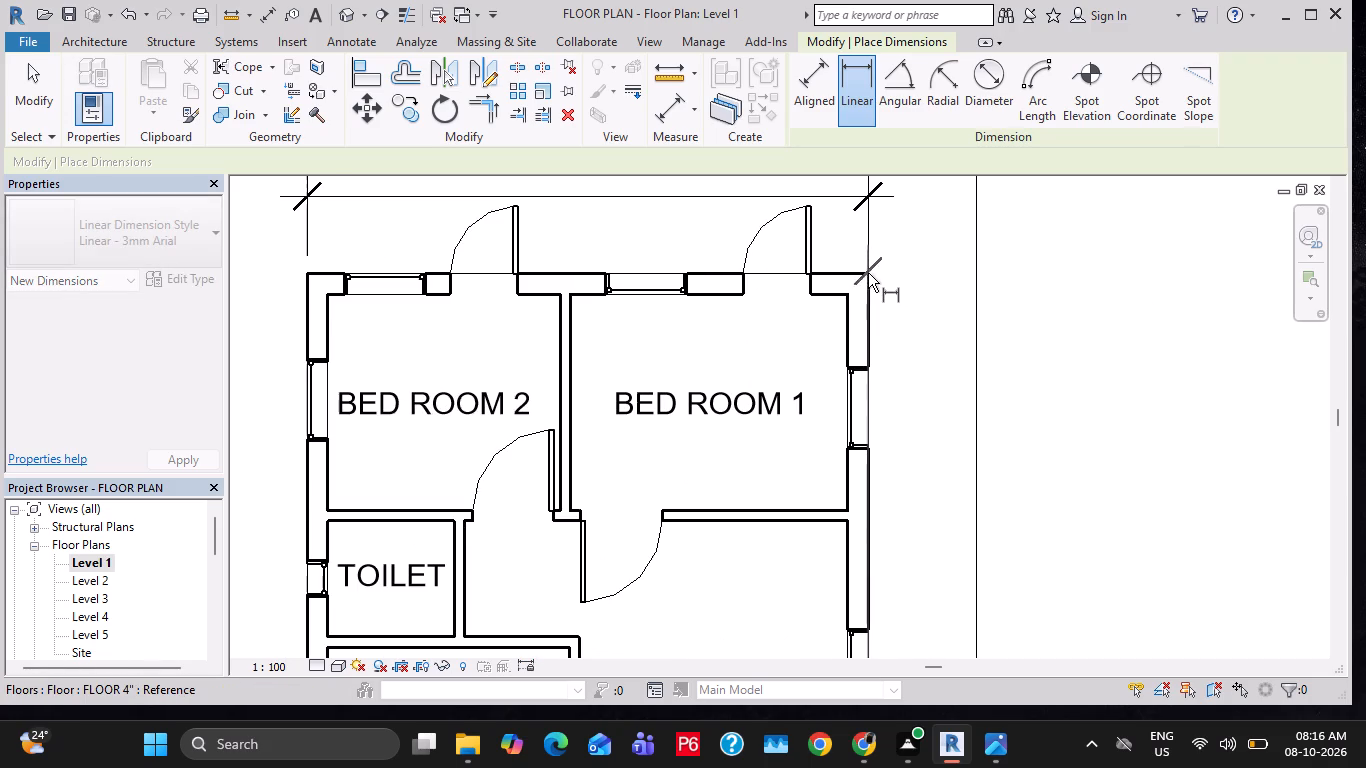
{"action": "left_click", "coordinate": [868, 270]}
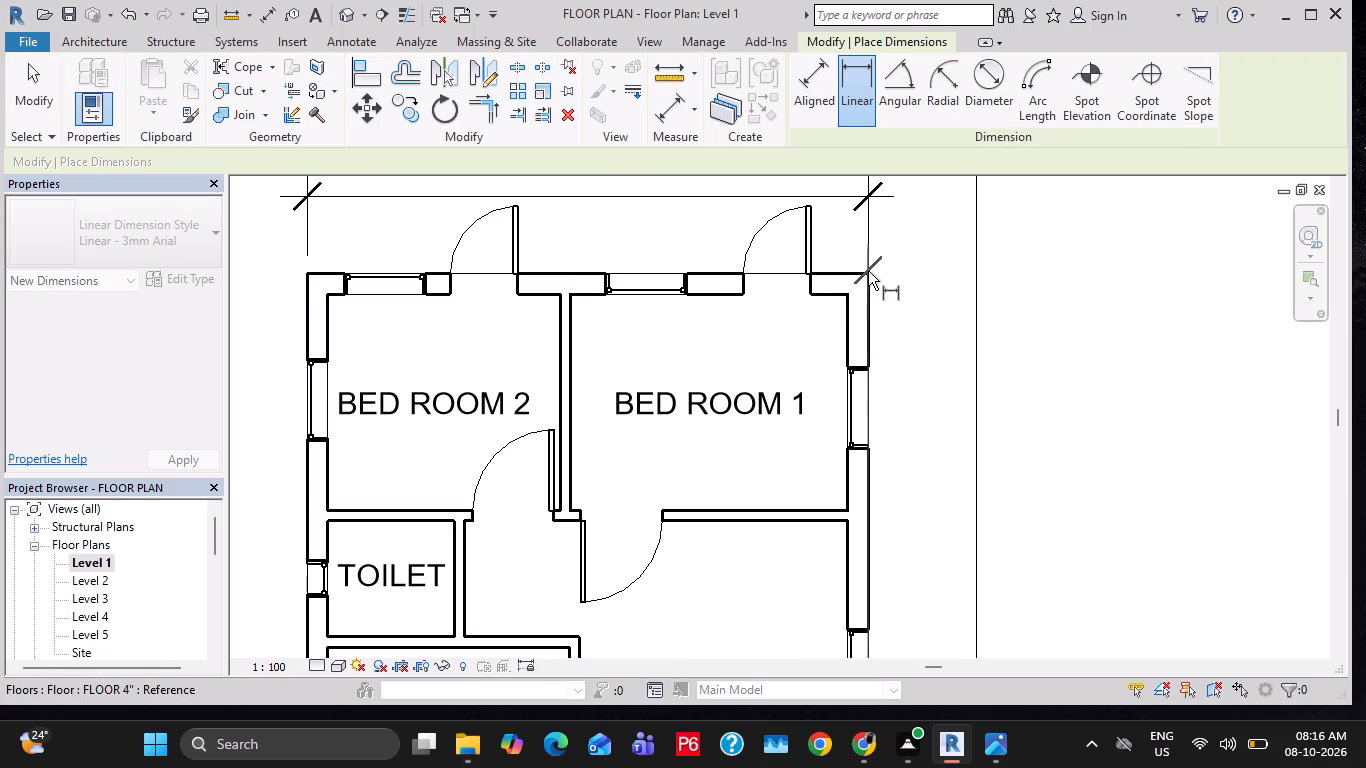
{"action": "scroll", "coordinate": [888, 282], "scroll_direction": "down", "scroll_amount": 2}
{"action": "left_click", "coordinate": [932, 321]}
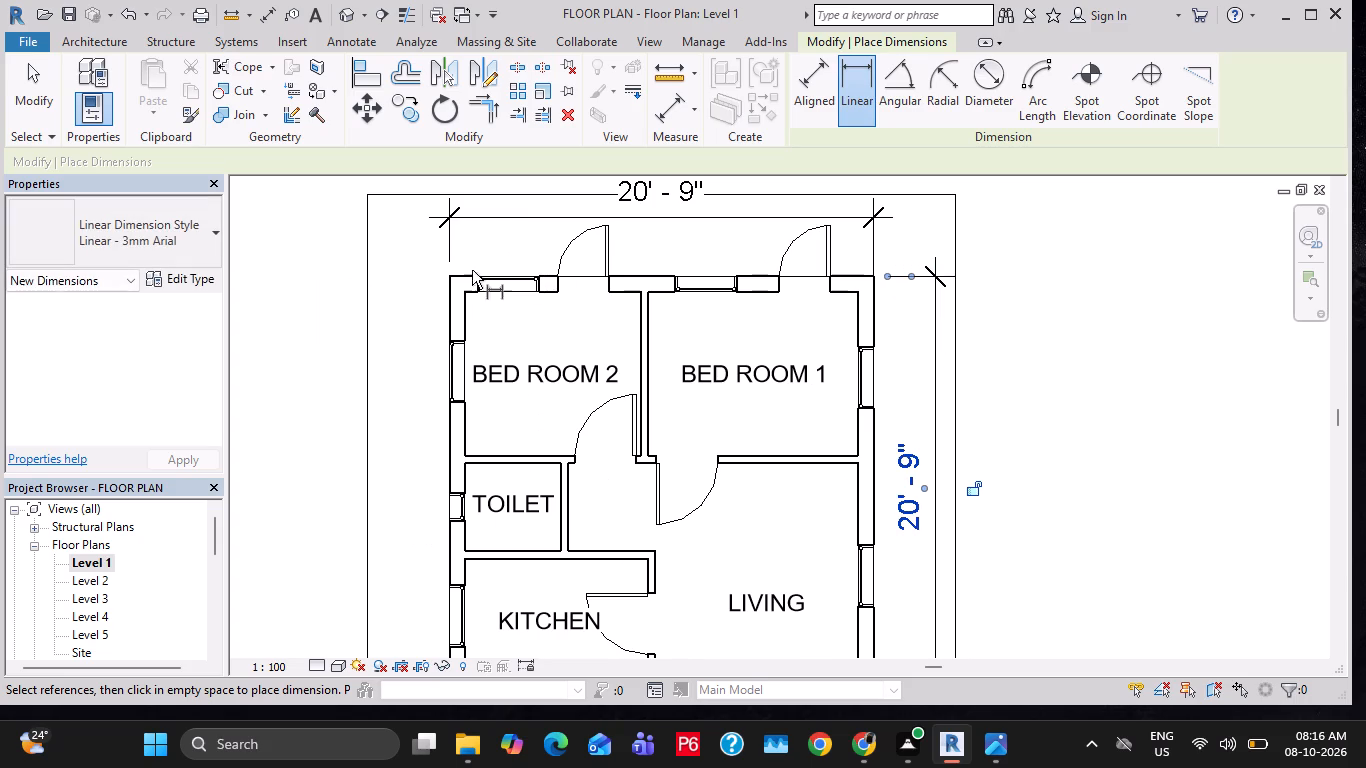
Add a vertical linear dimension between the outer corners of the exterior wall alongside Bed Room 2, the toilet and the kitchen.
{"action": "left_click", "coordinate": [450, 276]}
{"action": "scroll", "coordinate": [459, 417], "scroll_direction": "down", "scroll_amount": 2}
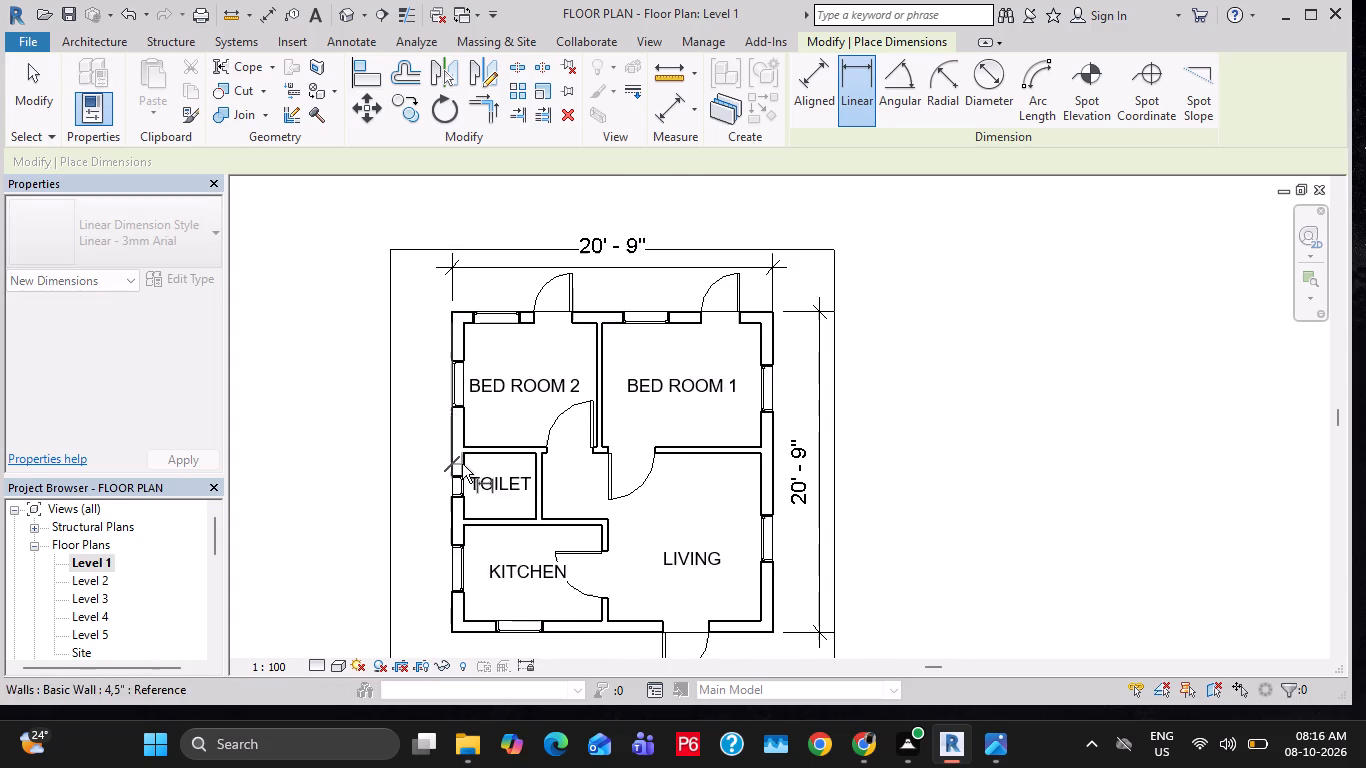
{"action": "middle_click_drag", "start_coordinate": [462, 465], "coordinate": [459, 386]}
{"action": "left_click", "coordinate": [449, 551]}
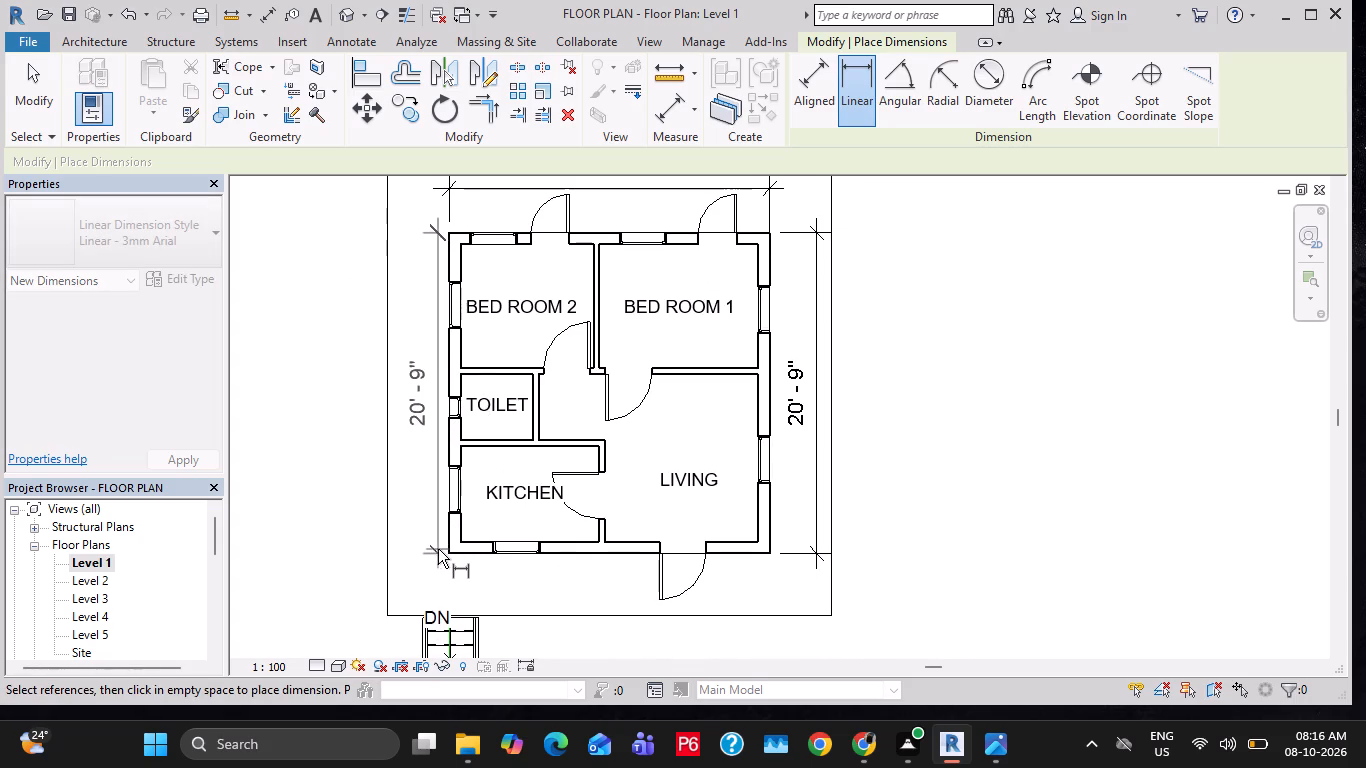
{"action": "left_click", "coordinate": [434, 548]}
Add a linear dimension for the overall width along the front wall, between that wall and the plinth edge, and end dimensioning.
{"action": "left_click", "coordinate": [449, 555]}
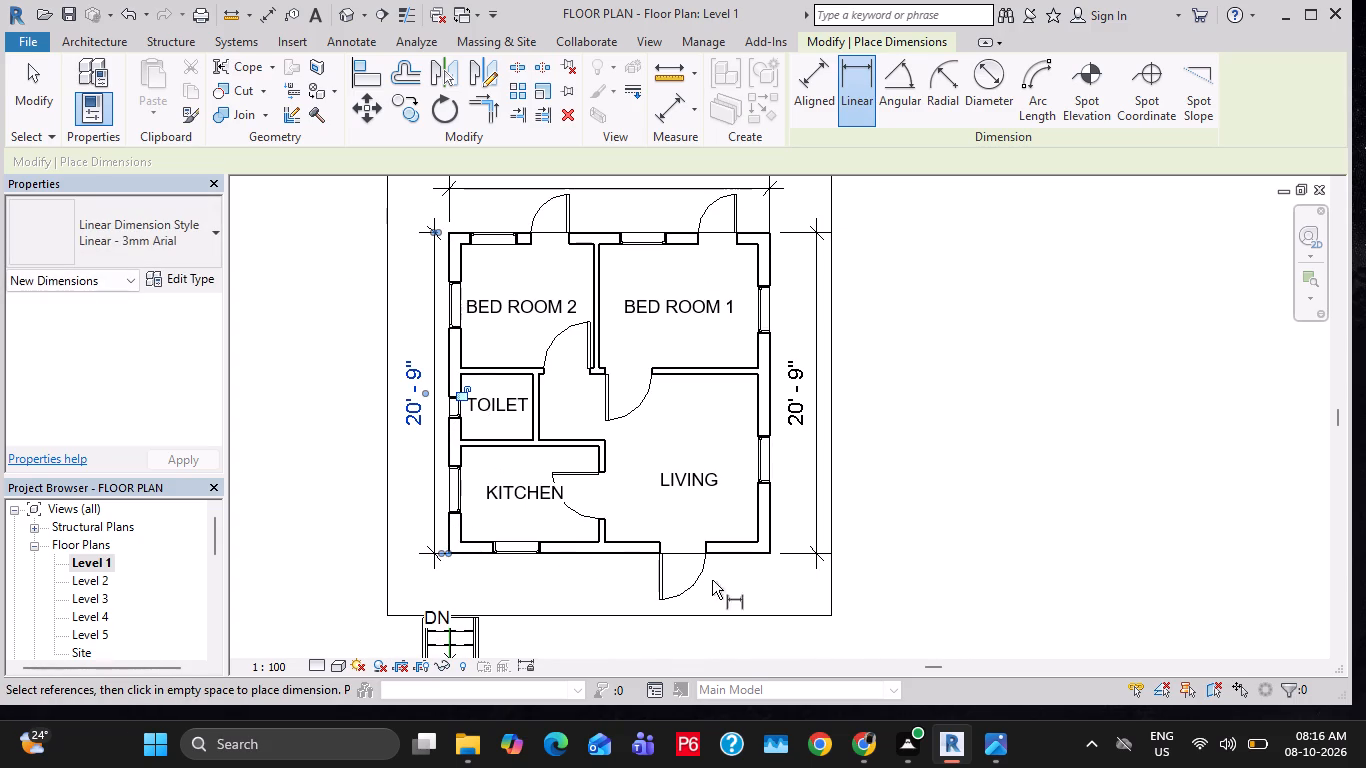
{"action": "left_click", "coordinate": [770, 552]}
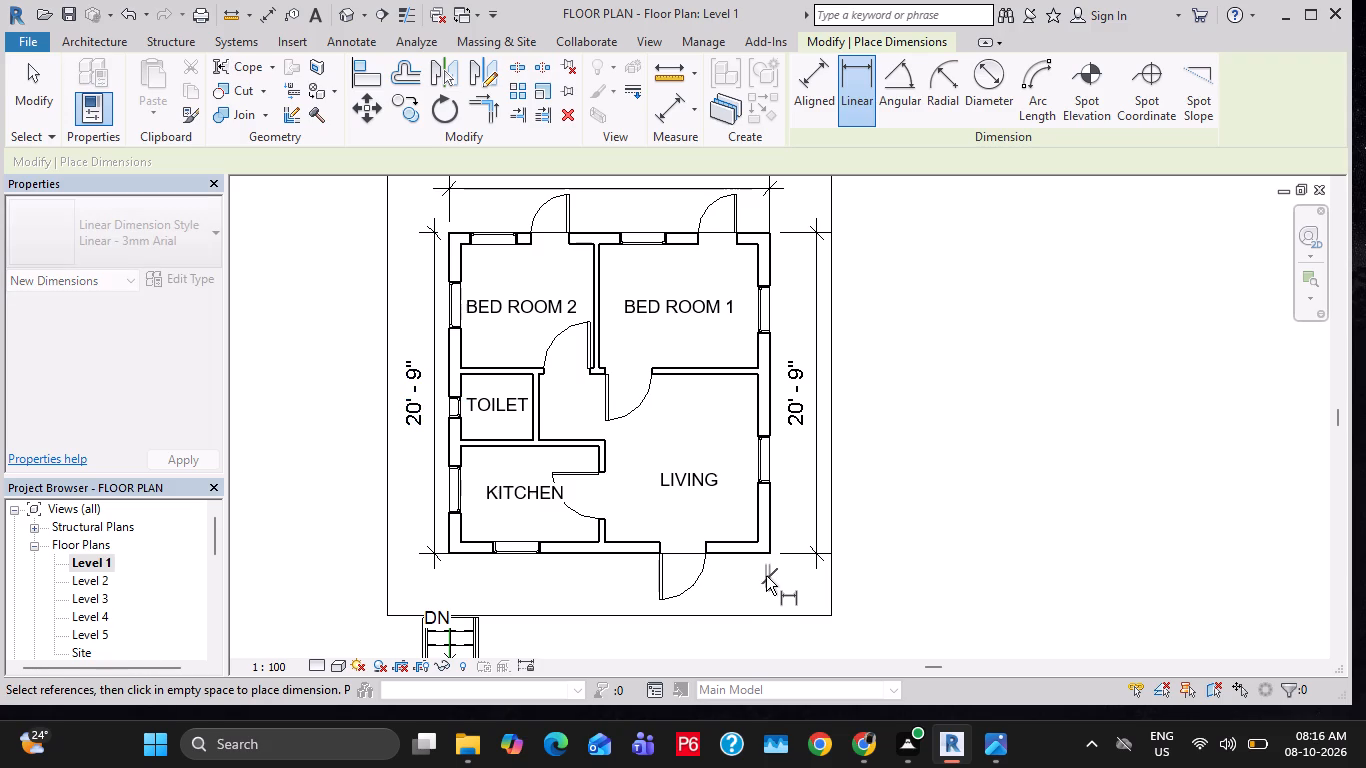
{"action": "left_click", "coordinate": [449, 552]}
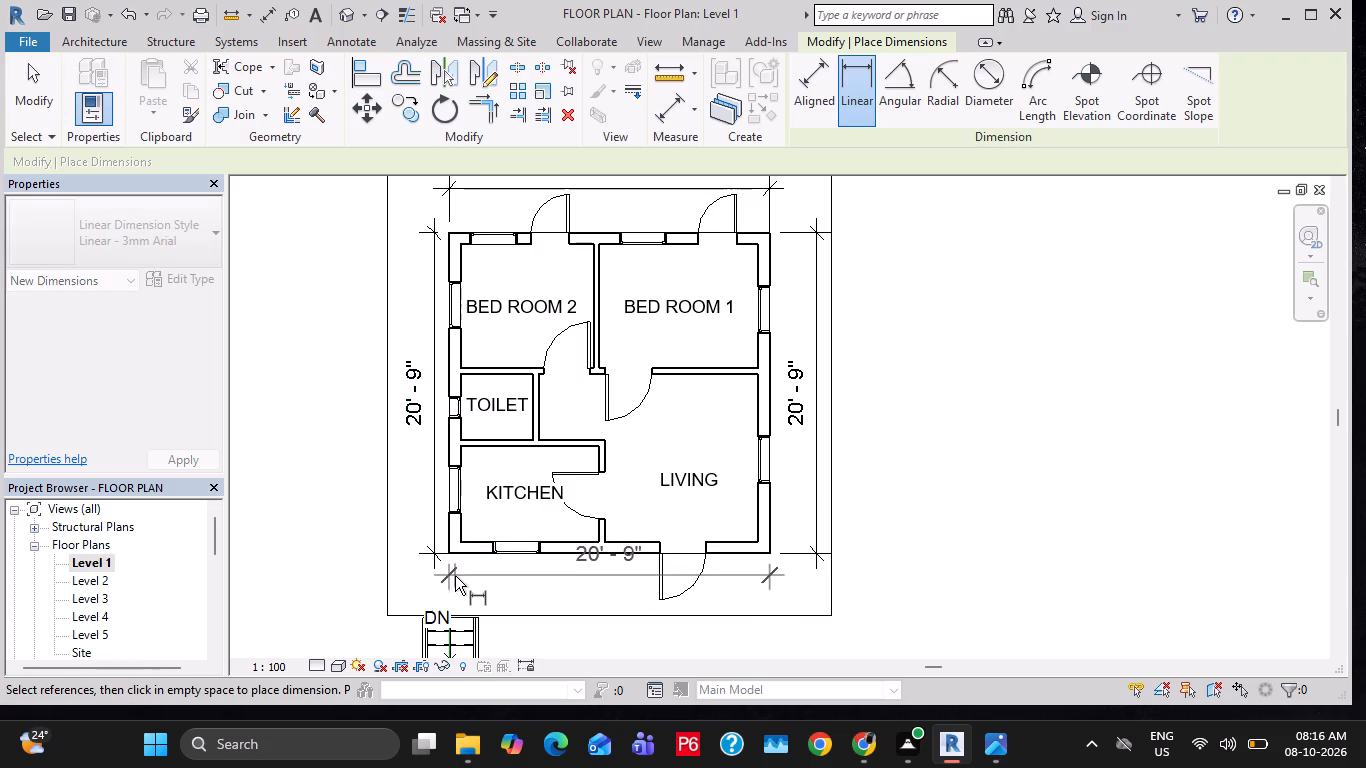
{"action": "left_click", "coordinate": [467, 591]}
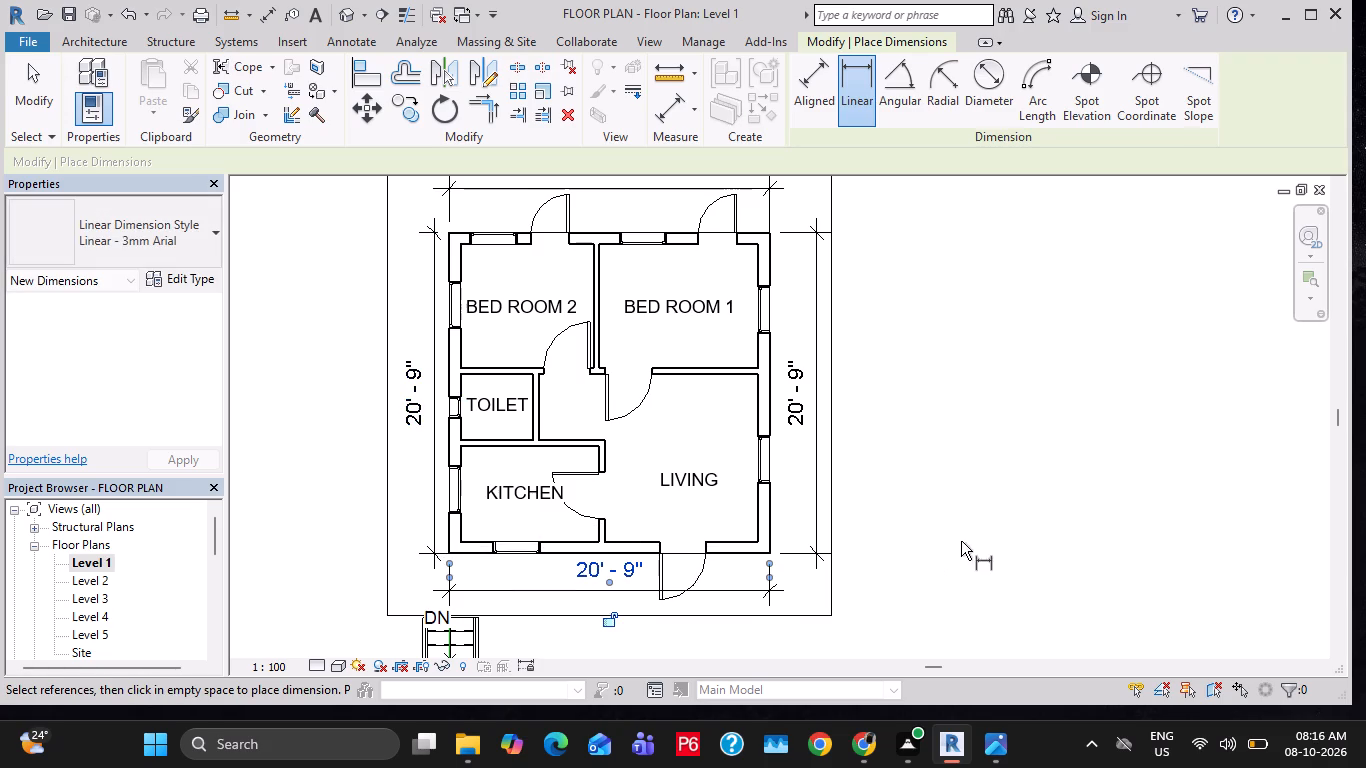
{"action": "left_click", "coordinate": [993, 448]}
{"action": "key", "text": "Escape"}
{"action": "key", "text": "Escape"}
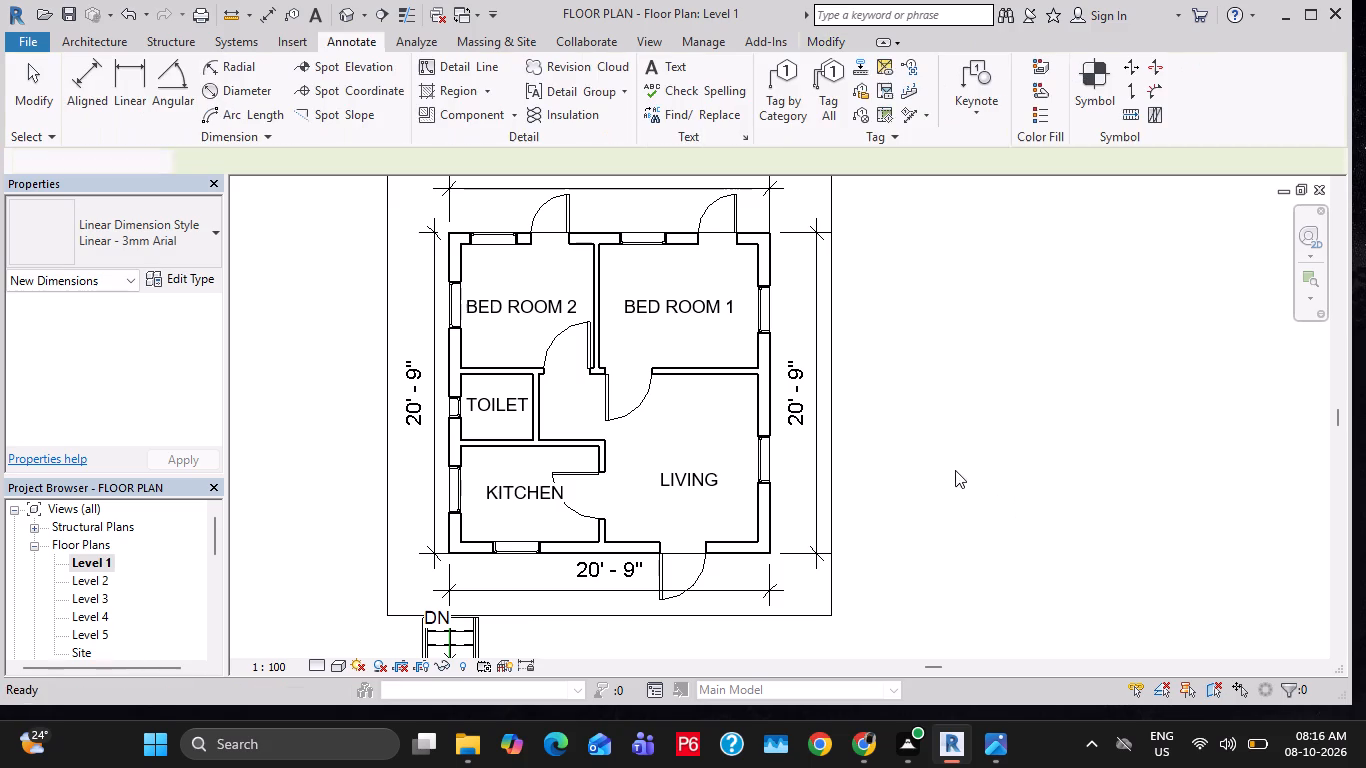
{"action": "key", "text": "Escape"}
{"action": "key", "text": "Escape"}
{"action": "scroll", "coordinate": [914, 457], "scroll_direction": "down", "scroll_amount": 1}
{"action": "middle_click", "coordinate": [751, 368]}
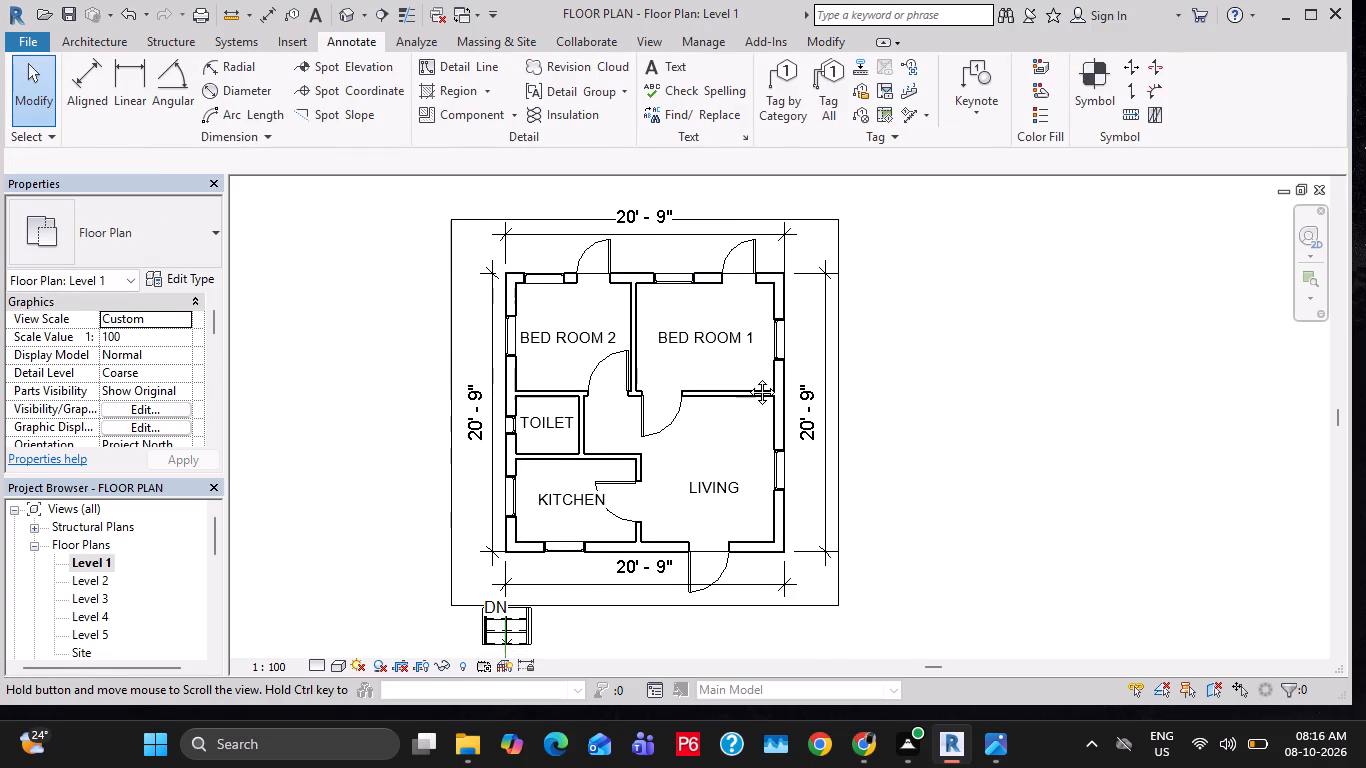
{"action": "middle_click_drag", "start_coordinate": [789, 377], "coordinate": [825, 389]}
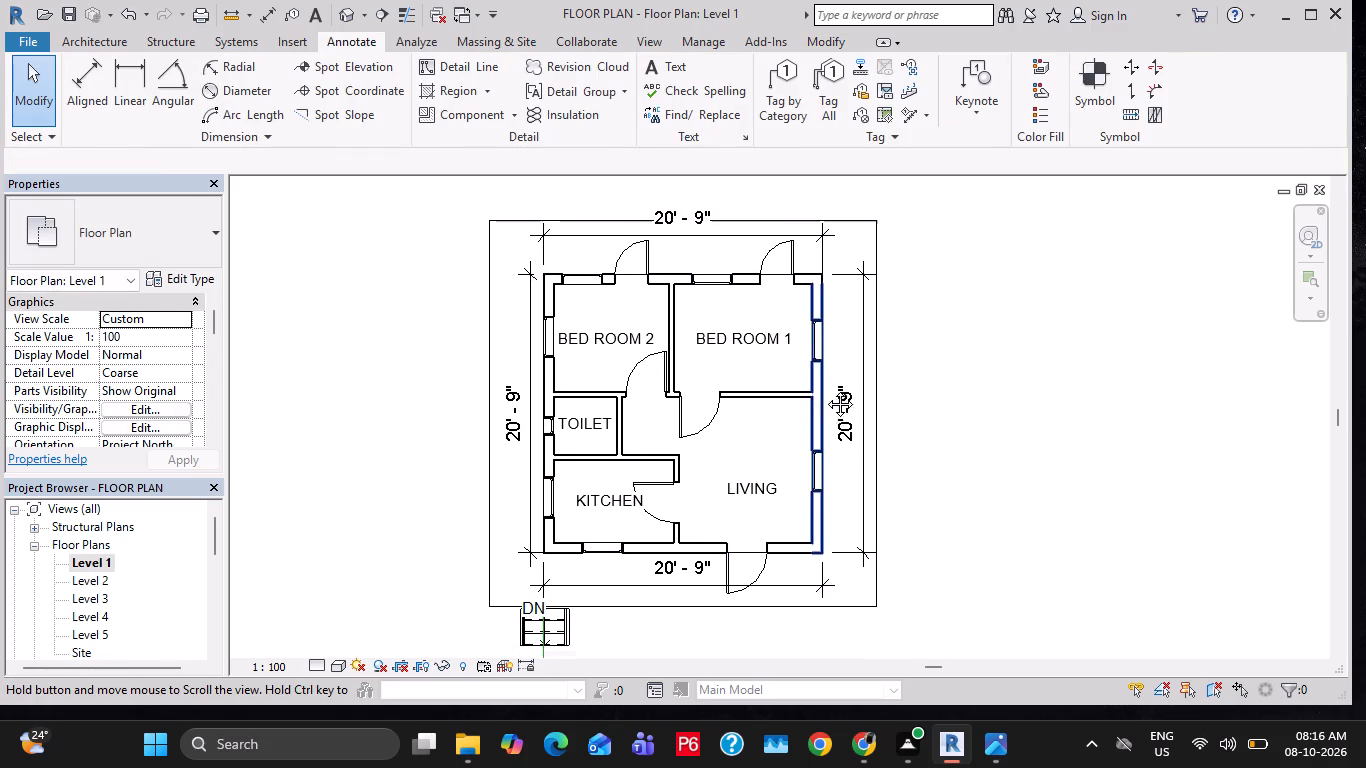
{"action": "middle_click_drag", "start_coordinate": [825, 389], "coordinate": [825, 387]}
{"action": "key", "text": "Escape"}
{"action": "key", "text": "Escape"}
{"action": "key", "text": "Escape"}
{"action": "key", "text": "Escape"}
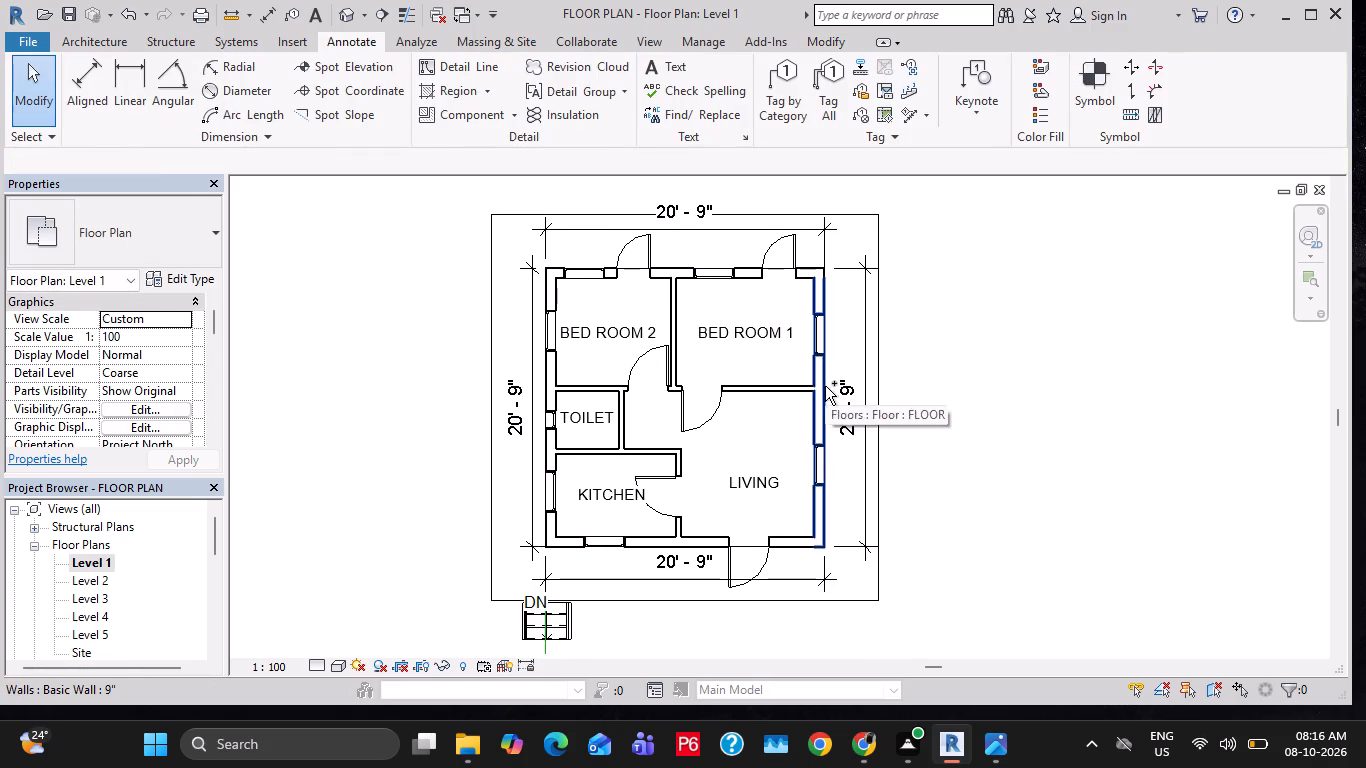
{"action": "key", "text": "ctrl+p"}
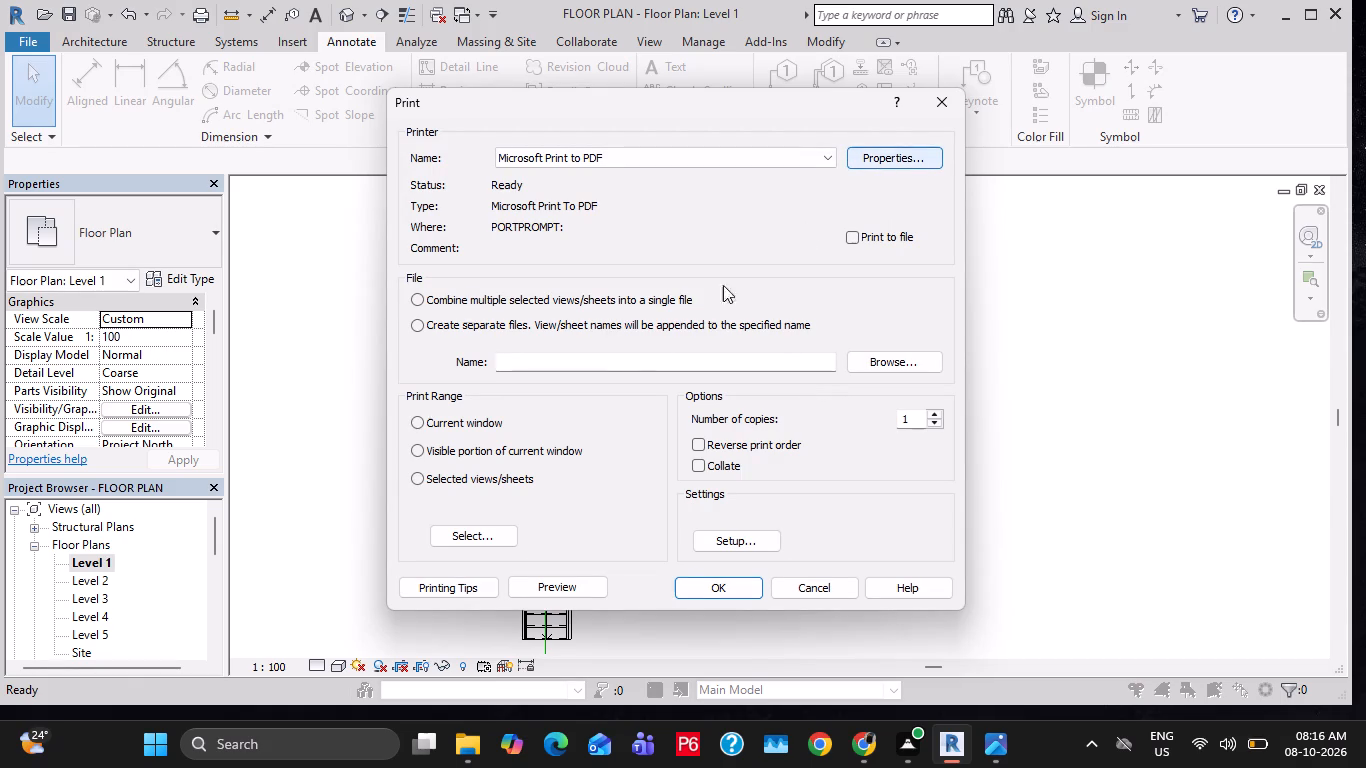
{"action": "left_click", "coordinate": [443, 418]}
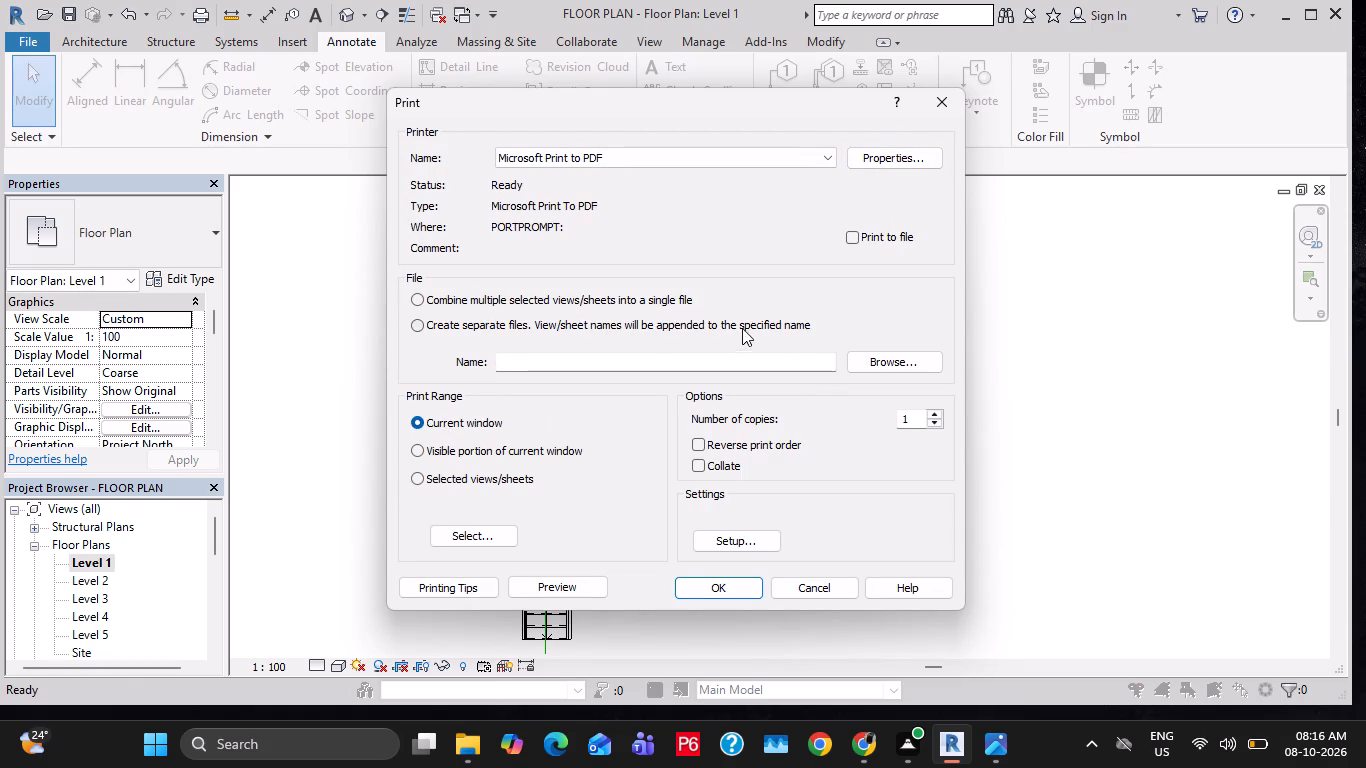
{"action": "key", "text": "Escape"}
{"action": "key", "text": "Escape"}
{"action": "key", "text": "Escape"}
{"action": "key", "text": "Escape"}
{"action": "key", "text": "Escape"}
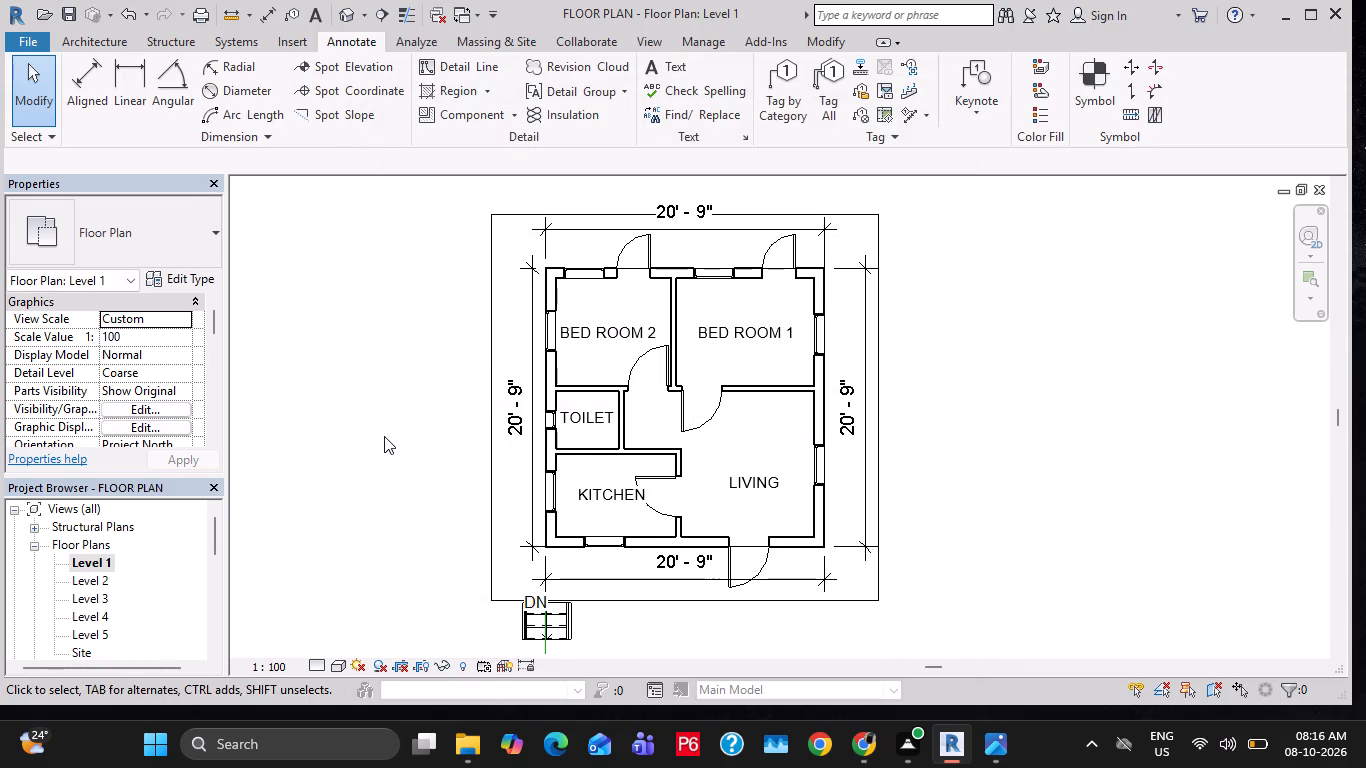
Open the East elevation view and set its visual style to Realistic.
{"action": "left_click", "coordinate": [363, 77]}
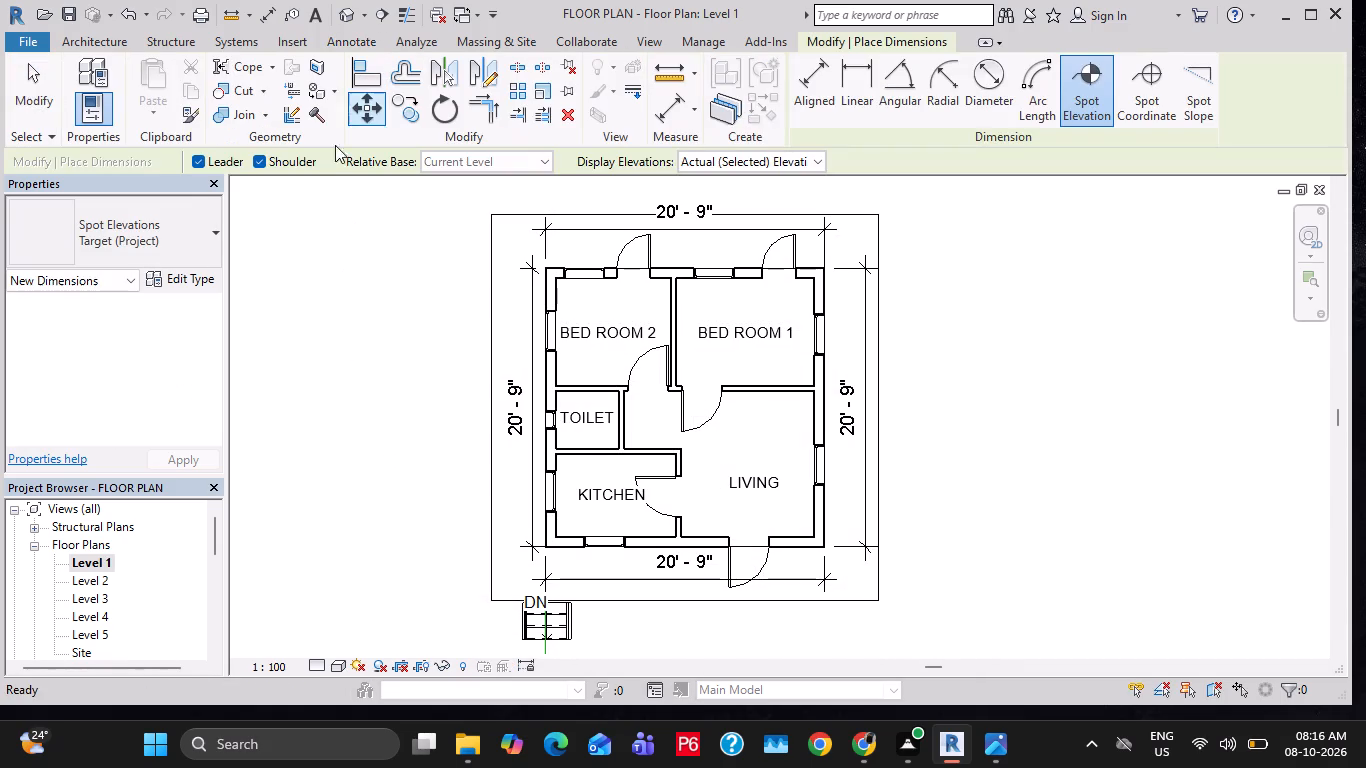
{"action": "scroll", "coordinate": [154, 587], "scroll_direction": "down", "scroll_amount": 8}
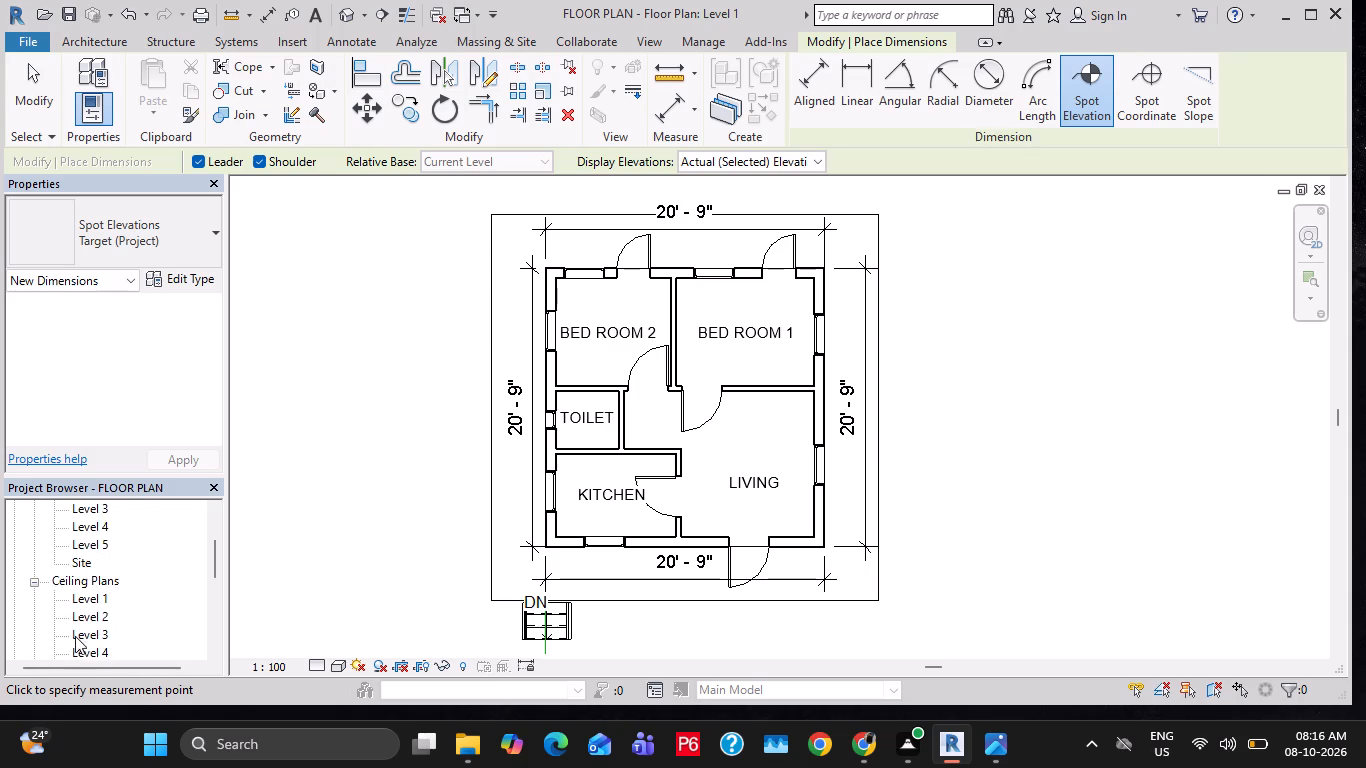
{"action": "scroll", "coordinate": [75, 636], "scroll_direction": "down", "scroll_amount": 6}
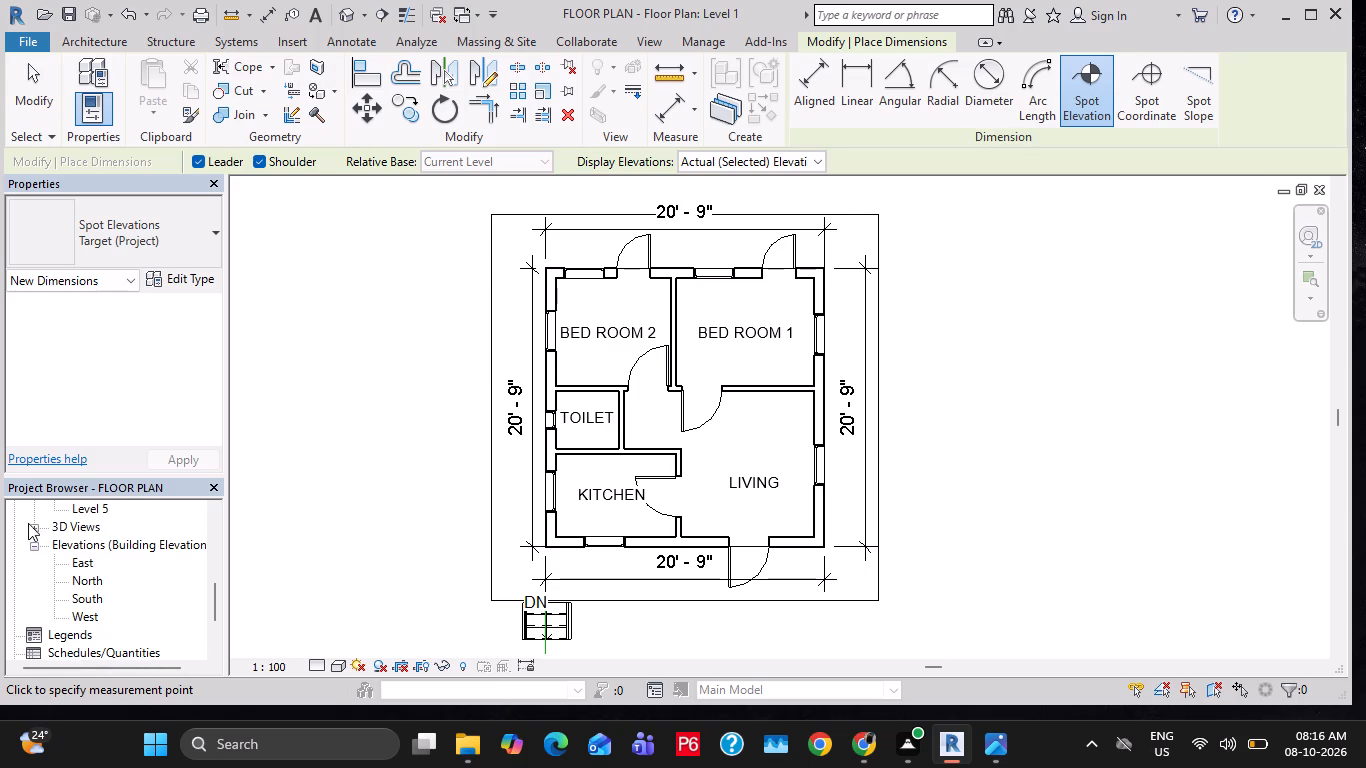
{"action": "left_click", "coordinate": [33, 526]}
{"action": "double_click", "coordinate": [87, 584]}
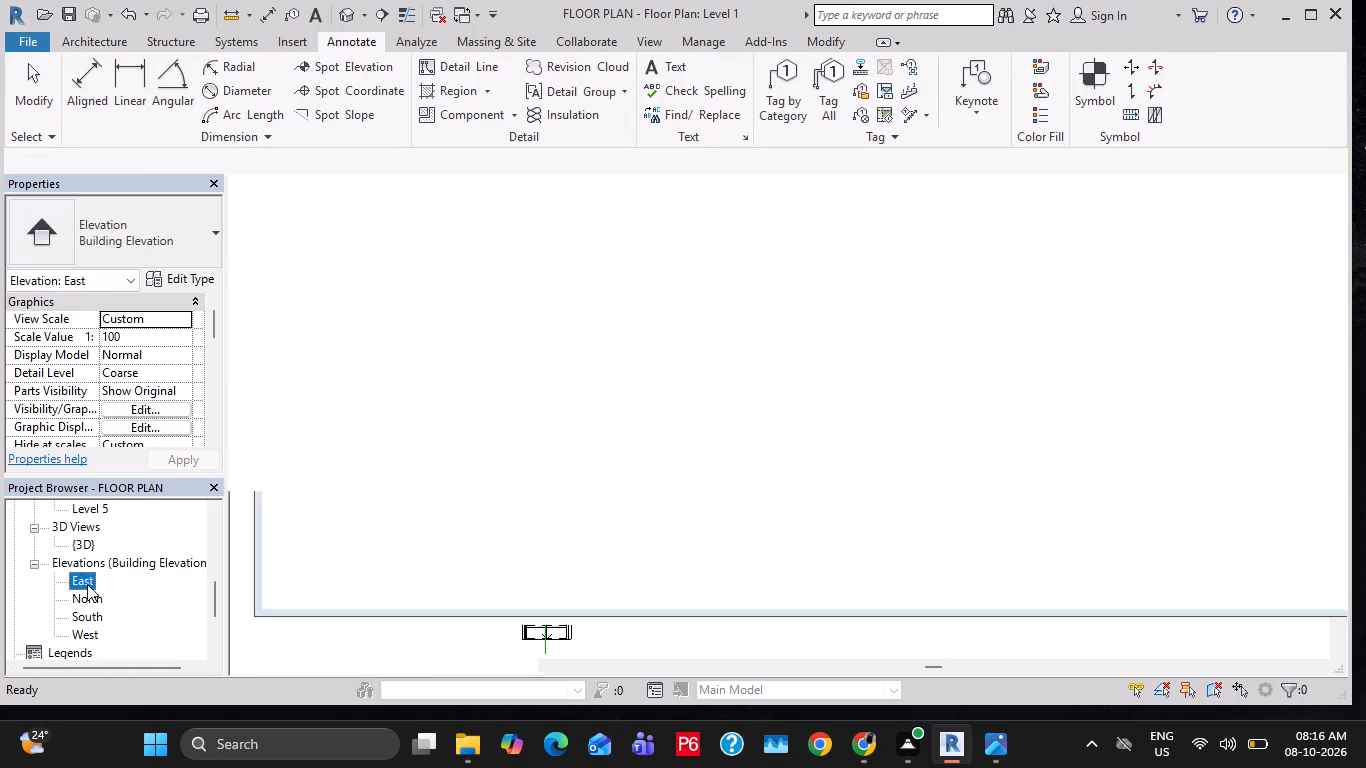
{"action": "scroll", "coordinate": [809, 551], "scroll_direction": "down", "scroll_amount": 2}
{"action": "middle_click_drag", "start_coordinate": [754, 606], "coordinate": [749, 594]}
{"action": "left_click", "coordinate": [335, 664]}
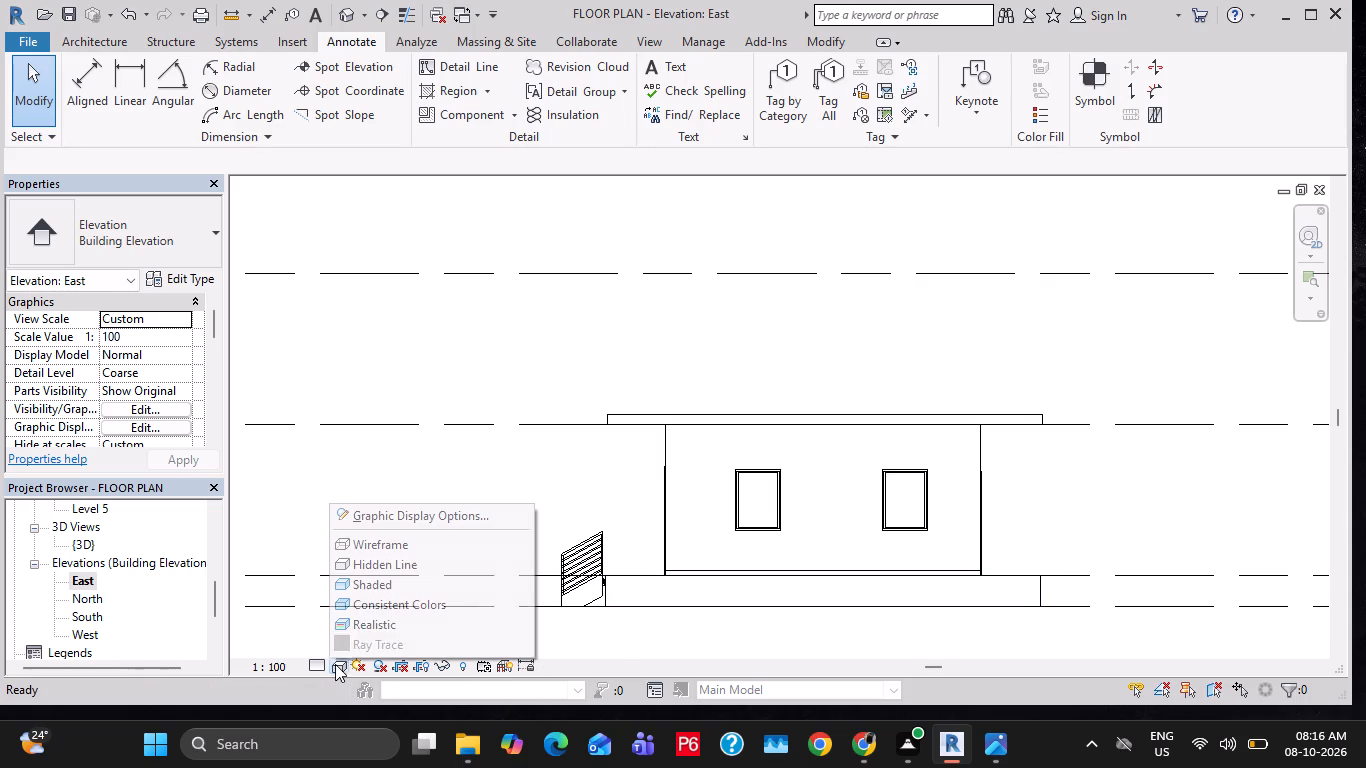
{"action": "left_click", "coordinate": [386, 633]}
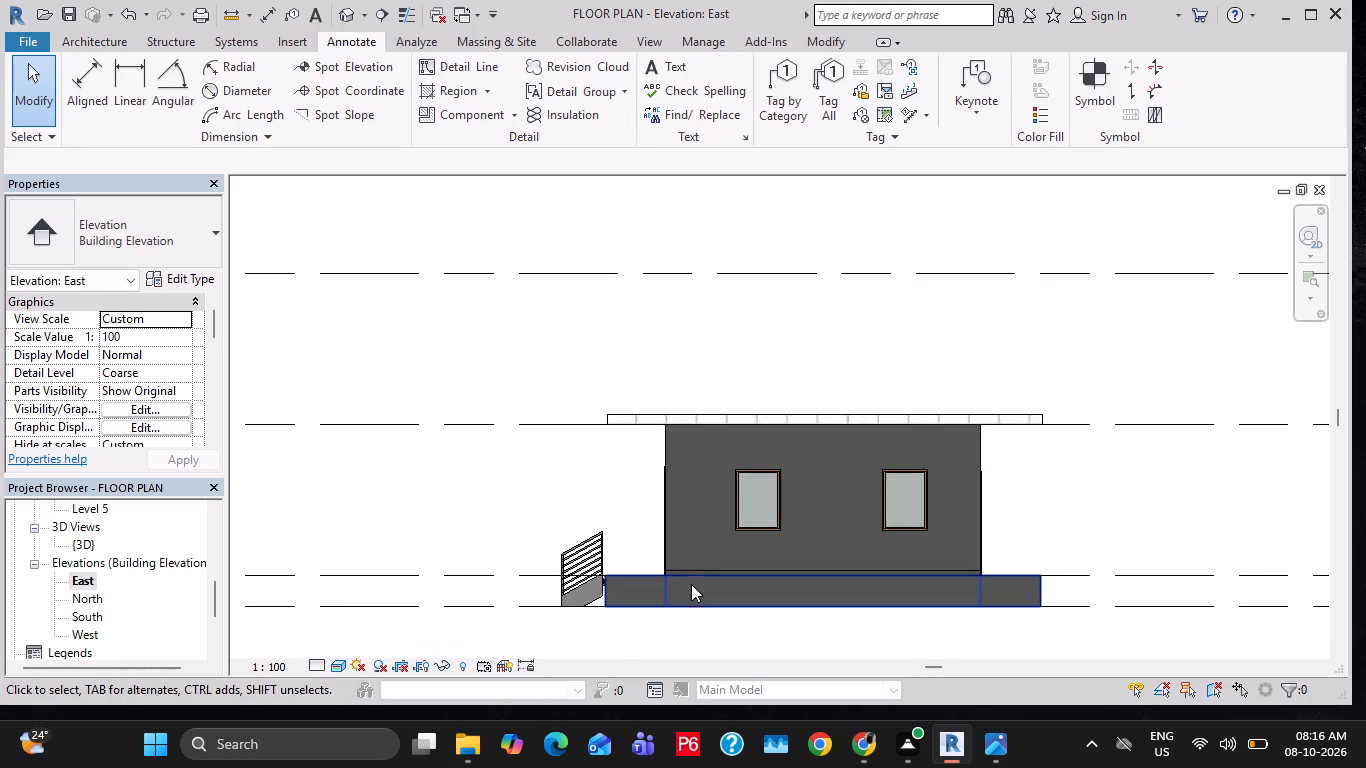
Select the entrance stair together with its railings in the East elevation and move them horizontally flush against the plinth's end face.
{"action": "scroll", "coordinate": [691, 584], "scroll_direction": "up", "scroll_amount": 10}
{"action": "key", "text": "Escape"}
{"action": "key", "text": "Escape"}
{"action": "left_click", "coordinate": [543, 602]}
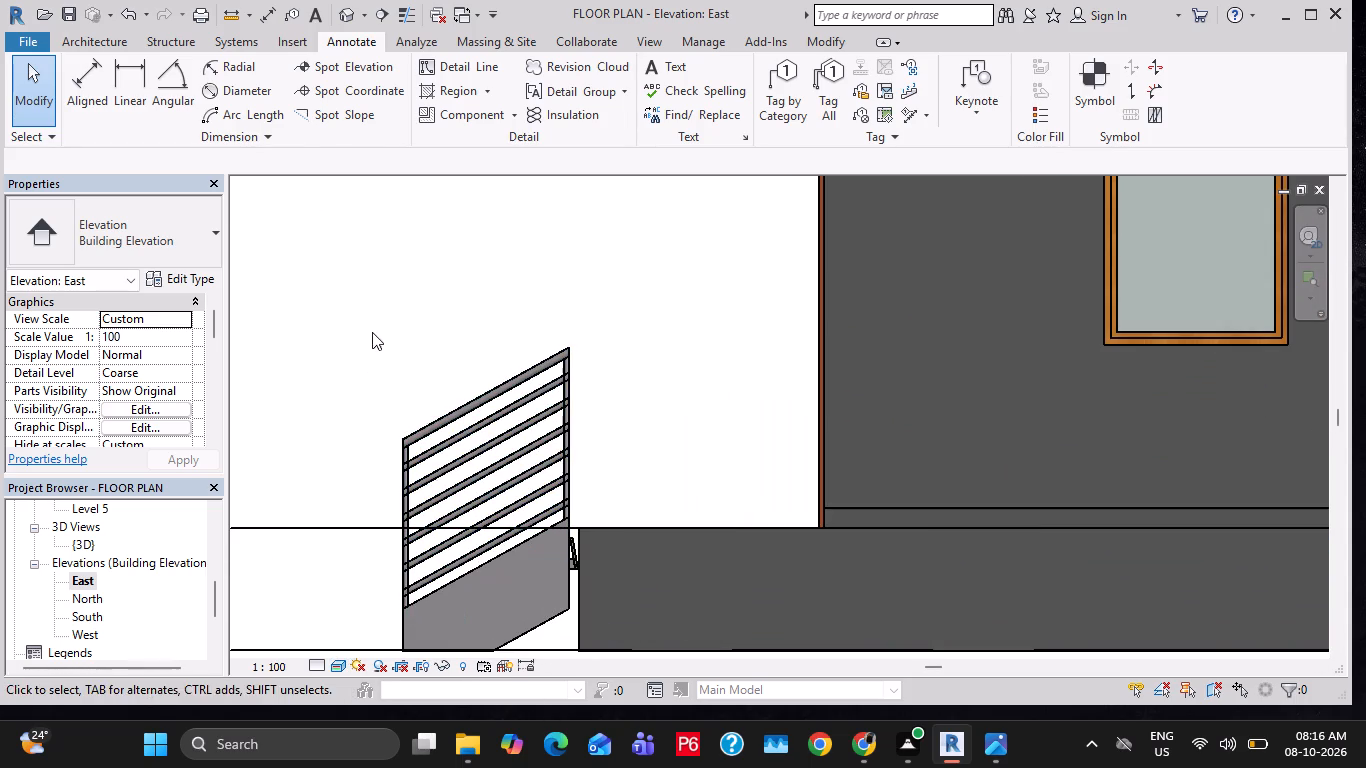
{"action": "left_click_drag", "start_coordinate": [369, 326], "coordinate": [573, 651]}
{"action": "middle_click_drag", "start_coordinate": [571, 571], "coordinate": [577, 525]}
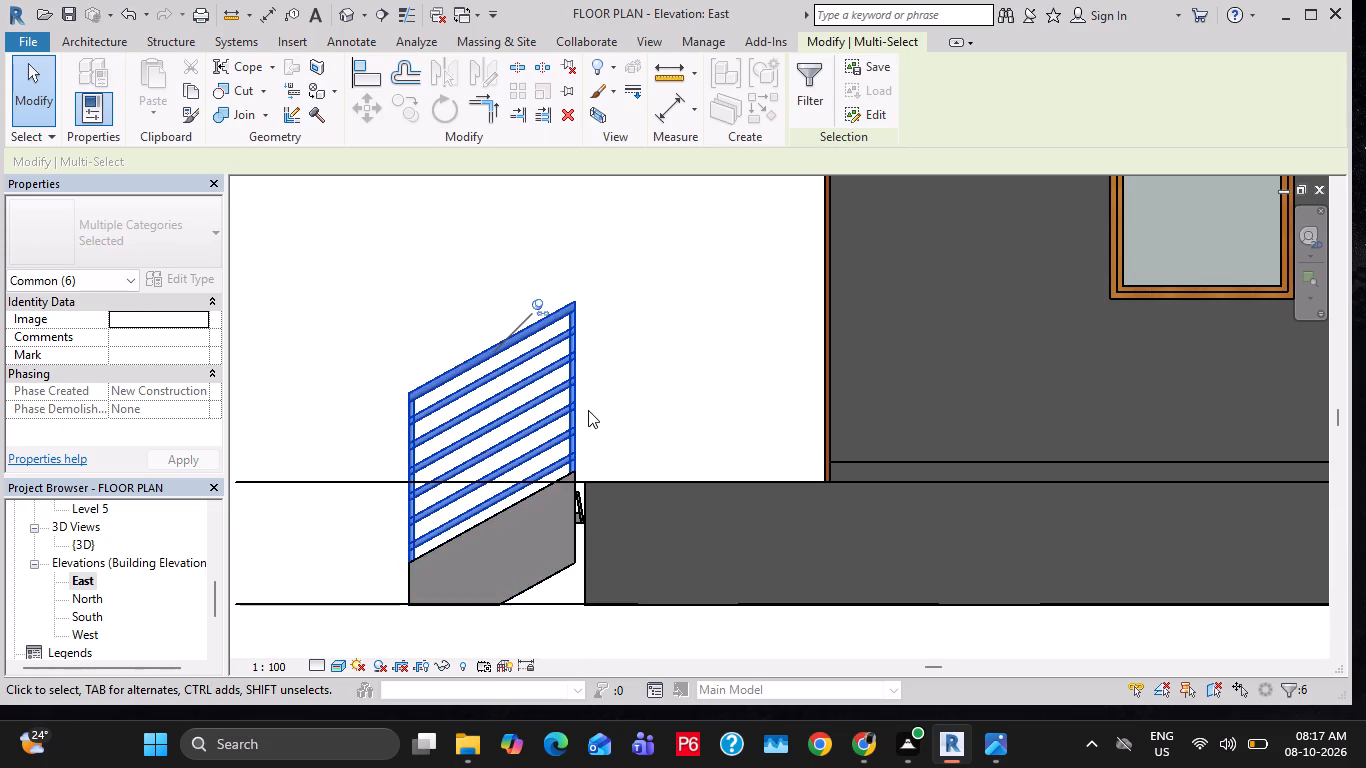
{"action": "left_click", "coordinate": [588, 410]}
{"action": "left_click_drag", "start_coordinate": [578, 260], "coordinate": [410, 625]}
{"action": "left_click", "coordinate": [339, 483], "text": "shift"}
{"action": "left_click", "coordinate": [360, 607], "text": "shift"}
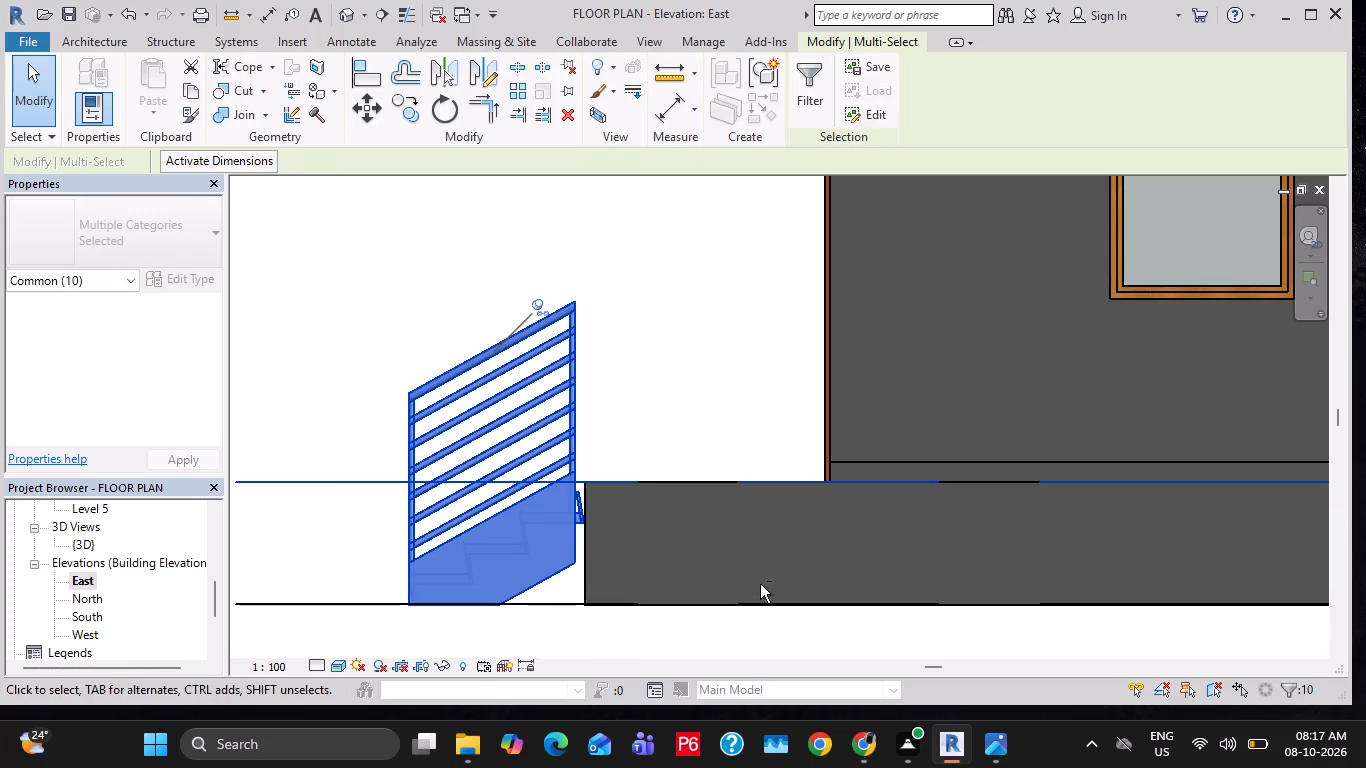
{"action": "left_click_drag", "start_coordinate": [350, 455], "coordinate": [332, 521], "text": "shift"}
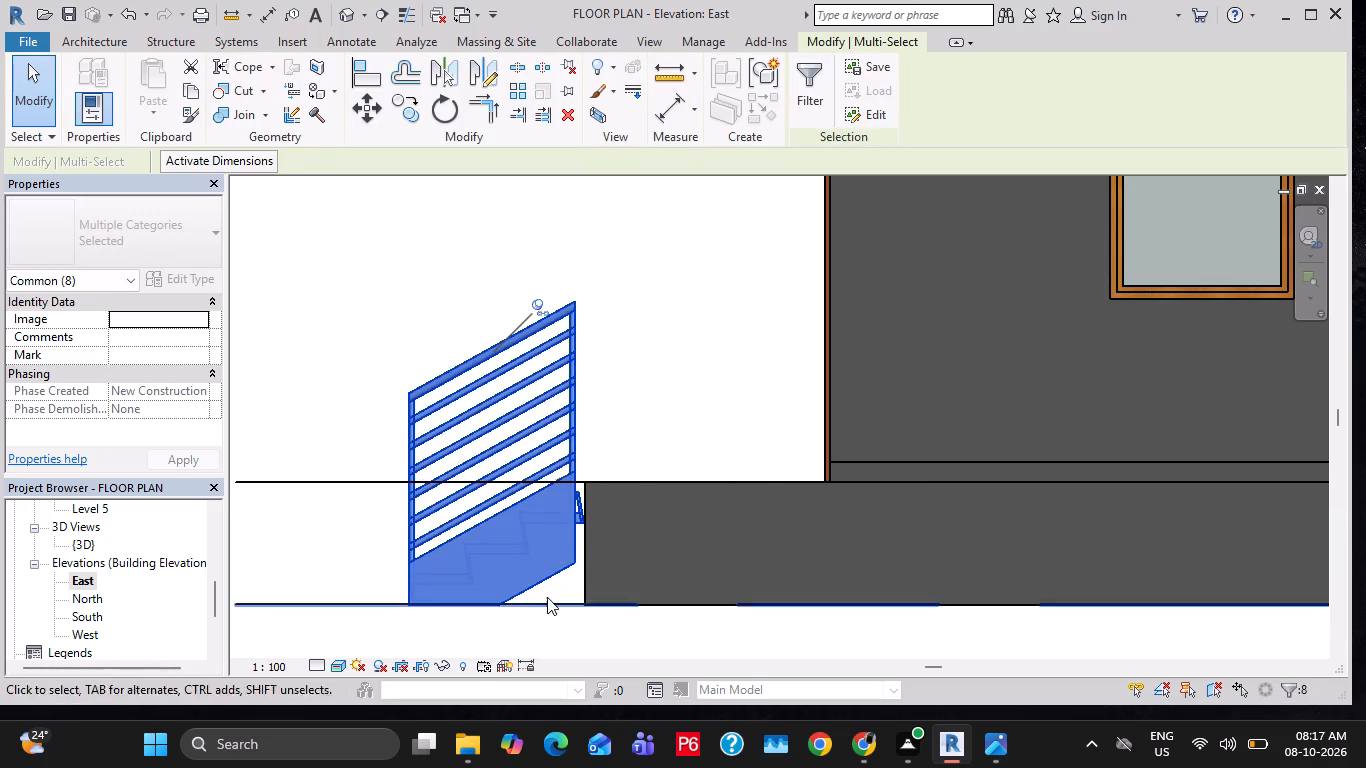
{"action": "scroll", "coordinate": [547, 597], "scroll_direction": "up", "scroll_amount": 6}
{"action": "scroll", "coordinate": [580, 538], "scroll_direction": "down", "scroll_amount": 3}
{"action": "key", "text": "m"}
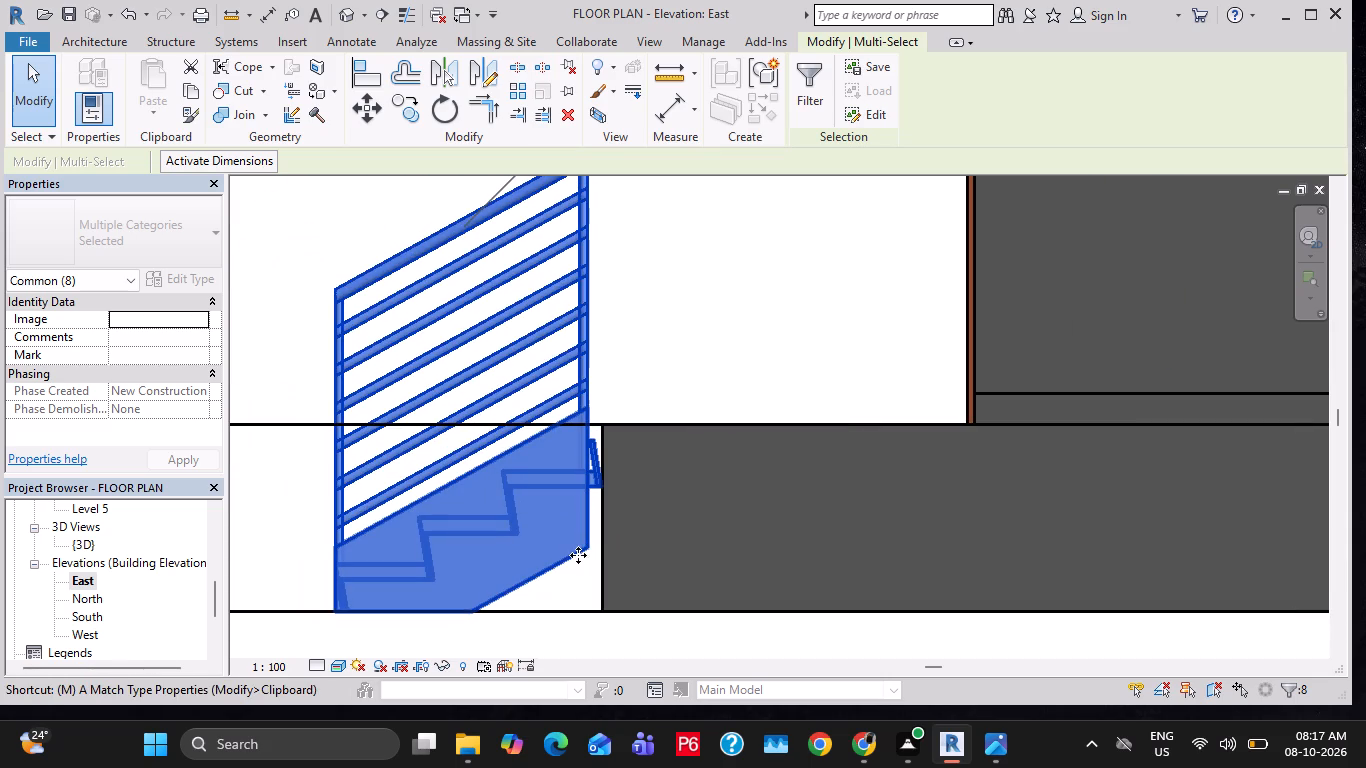
{"action": "left_click_drag", "start_coordinate": [576, 553], "coordinate": [587, 553]}
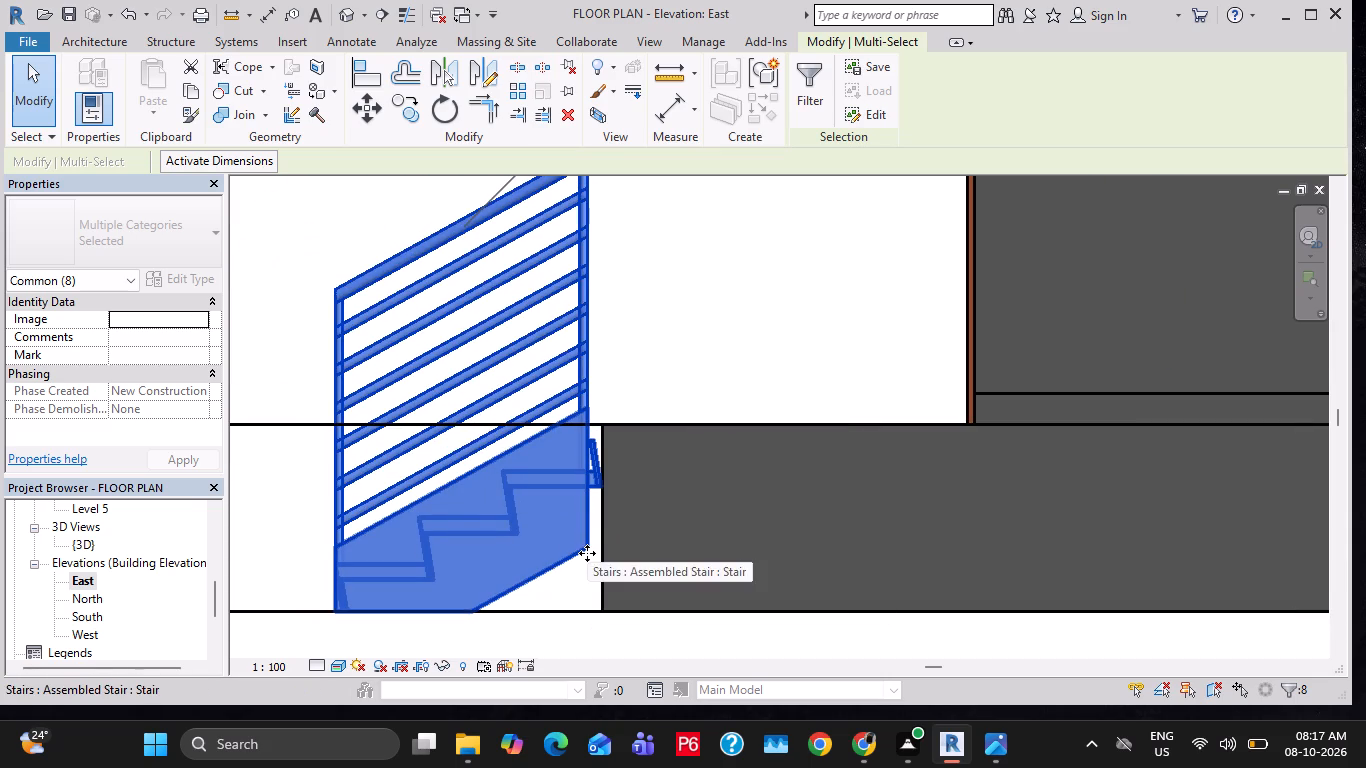
{"action": "left_click_drag", "start_coordinate": [587, 553], "coordinate": [611, 554]}
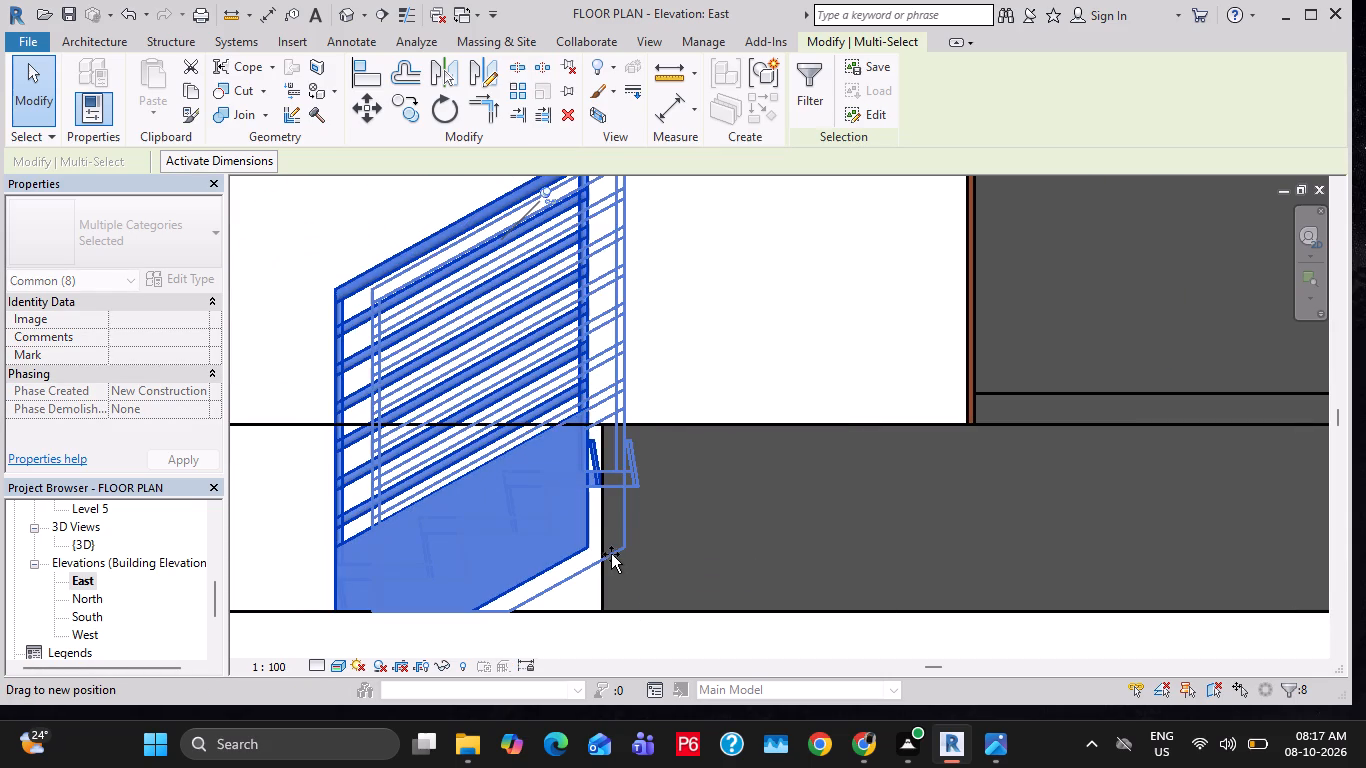
{"action": "left_click_drag", "start_coordinate": [611, 554], "coordinate": [593, 554]}
{"action": "left_click", "coordinate": [774, 271]}
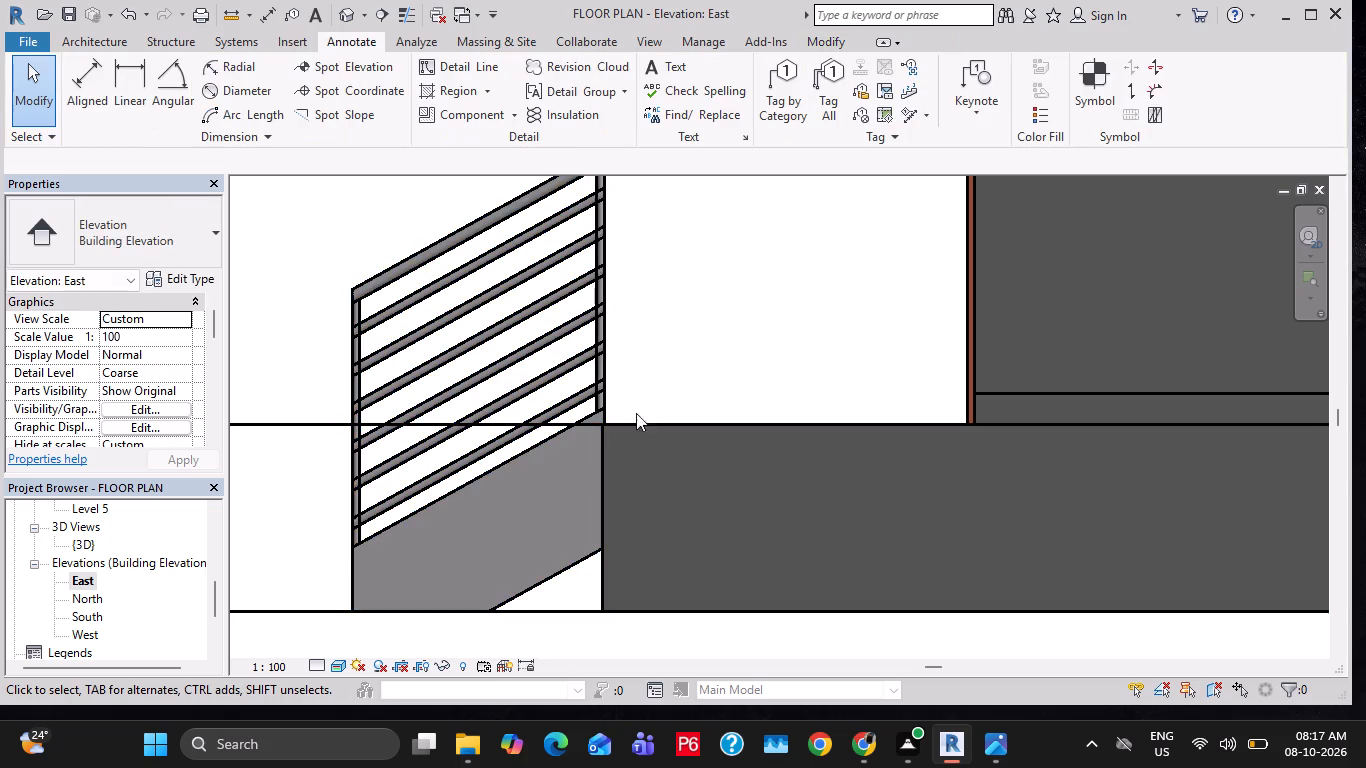
{"action": "scroll", "coordinate": [534, 506], "scroll_direction": "up", "scroll_amount": 6}
{"action": "scroll", "coordinate": [589, 446], "scroll_direction": "down", "scroll_amount": 9}
{"action": "key", "text": "Escape"}
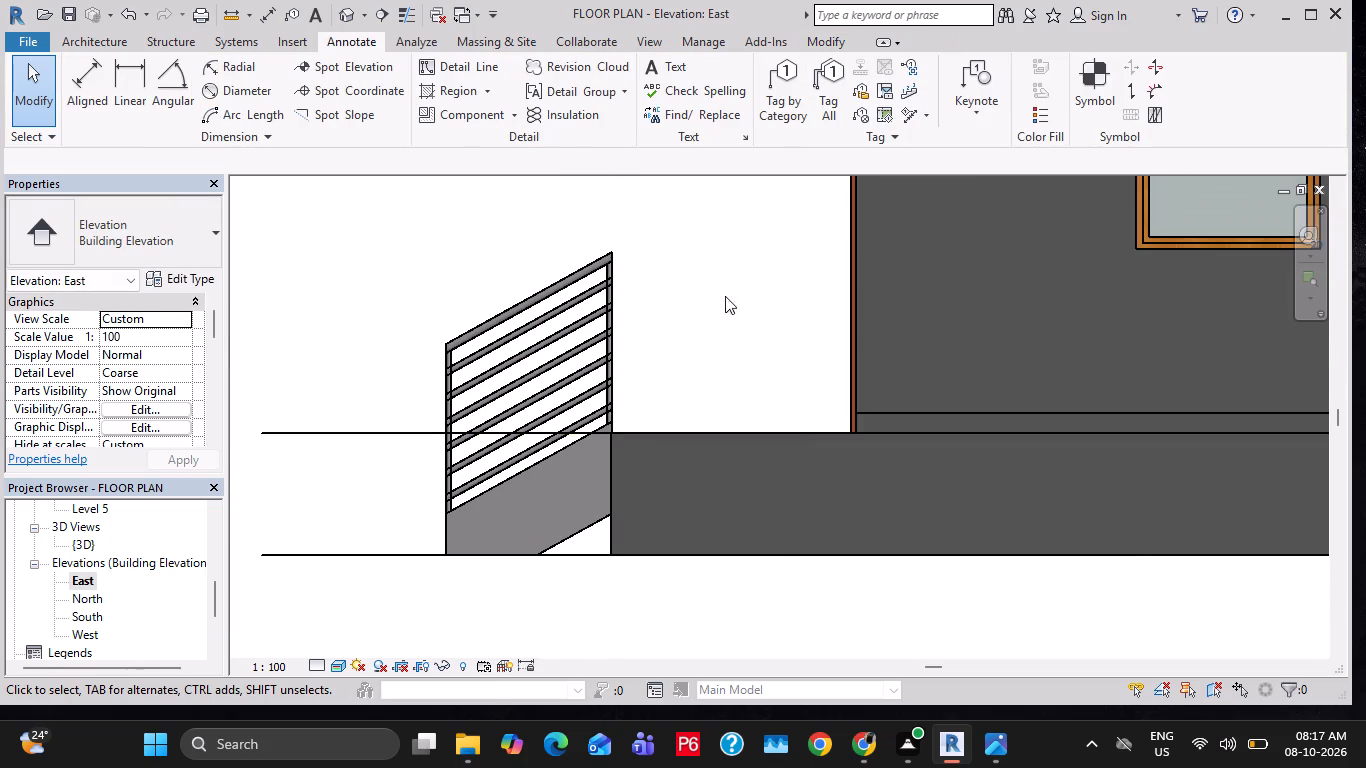
{"action": "key", "text": "Escape"}
{"action": "left_click", "coordinate": [739, 286]}
{"action": "key", "text": "Escape"}
{"action": "key", "text": "Escape"}
{"action": "key", "text": "Escape"}
{"action": "scroll", "coordinate": [587, 436], "scroll_direction": "down", "scroll_amount": 2}
Open the Level 1 floor plan to check the entrance stair's position against the plinth edge.
{"action": "scroll", "coordinate": [136, 544], "scroll_direction": "up", "scroll_amount": 6}
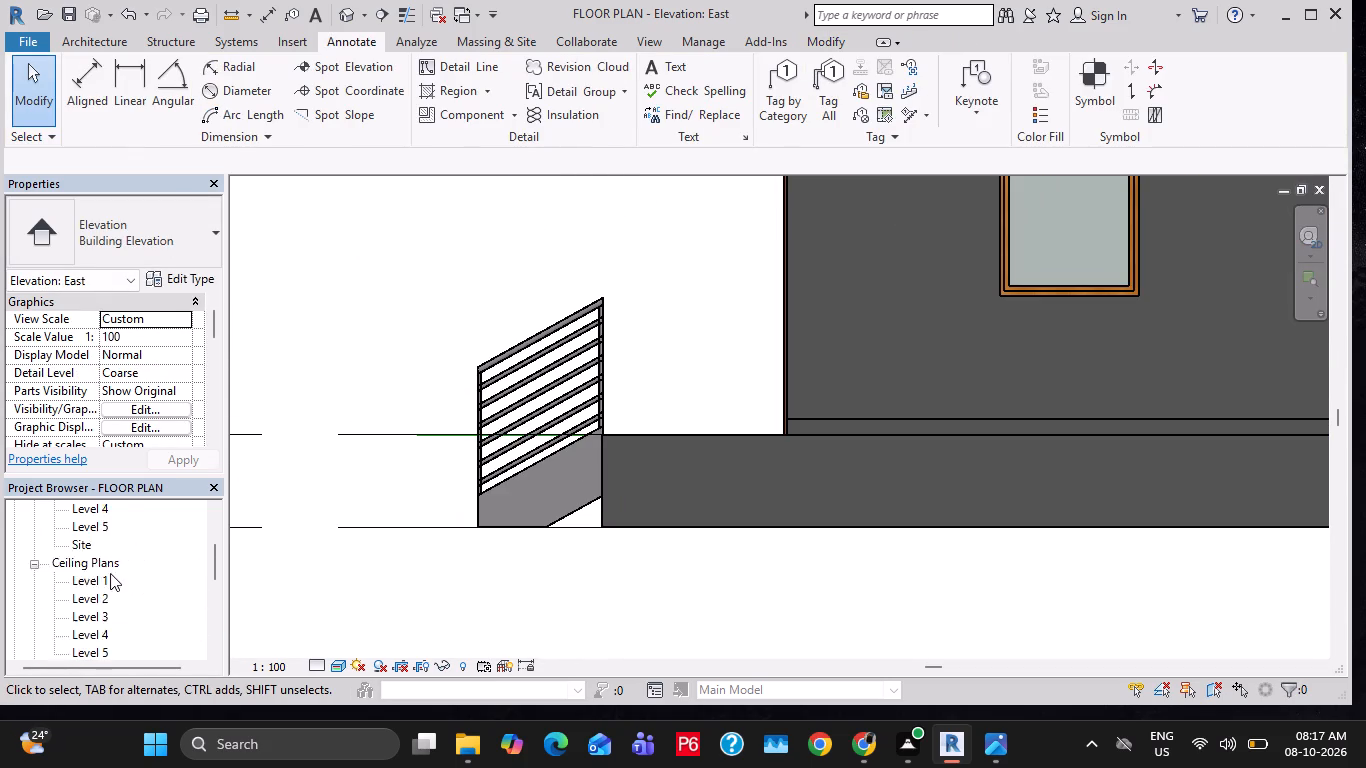
{"action": "scroll", "coordinate": [110, 573], "scroll_direction": "up", "scroll_amount": 17}
{"action": "double_click", "coordinate": [92, 562]}
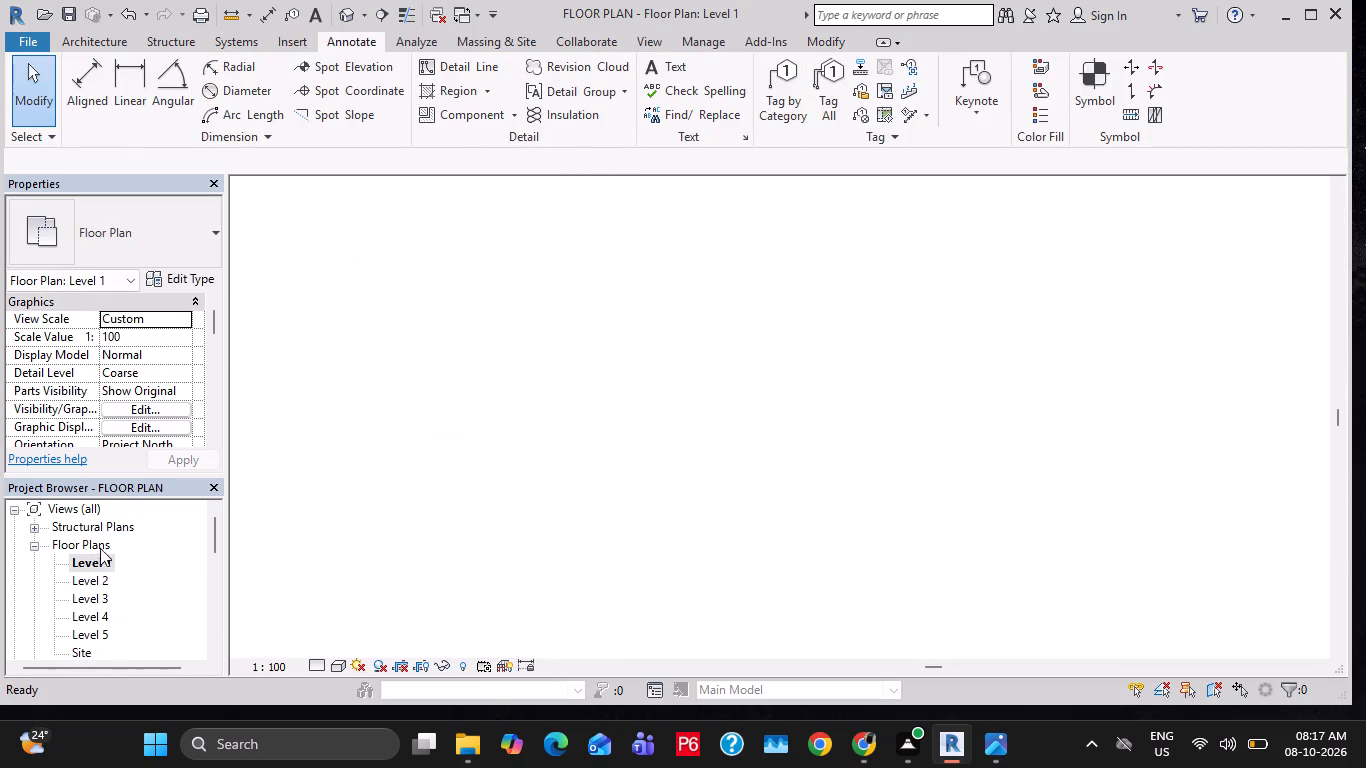
Open the North elevation view and set the elevation of Level 2 to 10' 4".
{"action": "scroll", "coordinate": [146, 607], "scroll_direction": "down", "scroll_amount": 8}
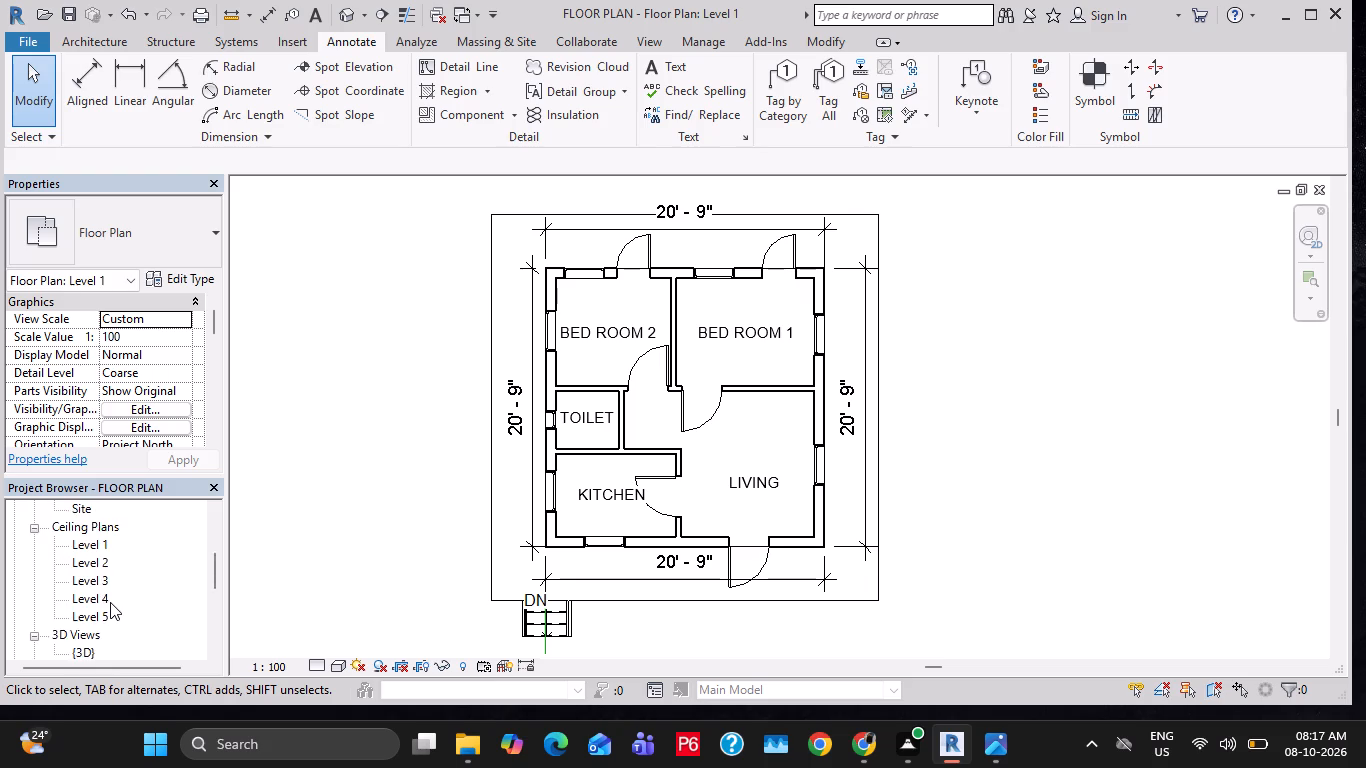
{"action": "scroll", "coordinate": [110, 602], "scroll_direction": "down", "scroll_amount": 3}
{"action": "double_click", "coordinate": [93, 648]}
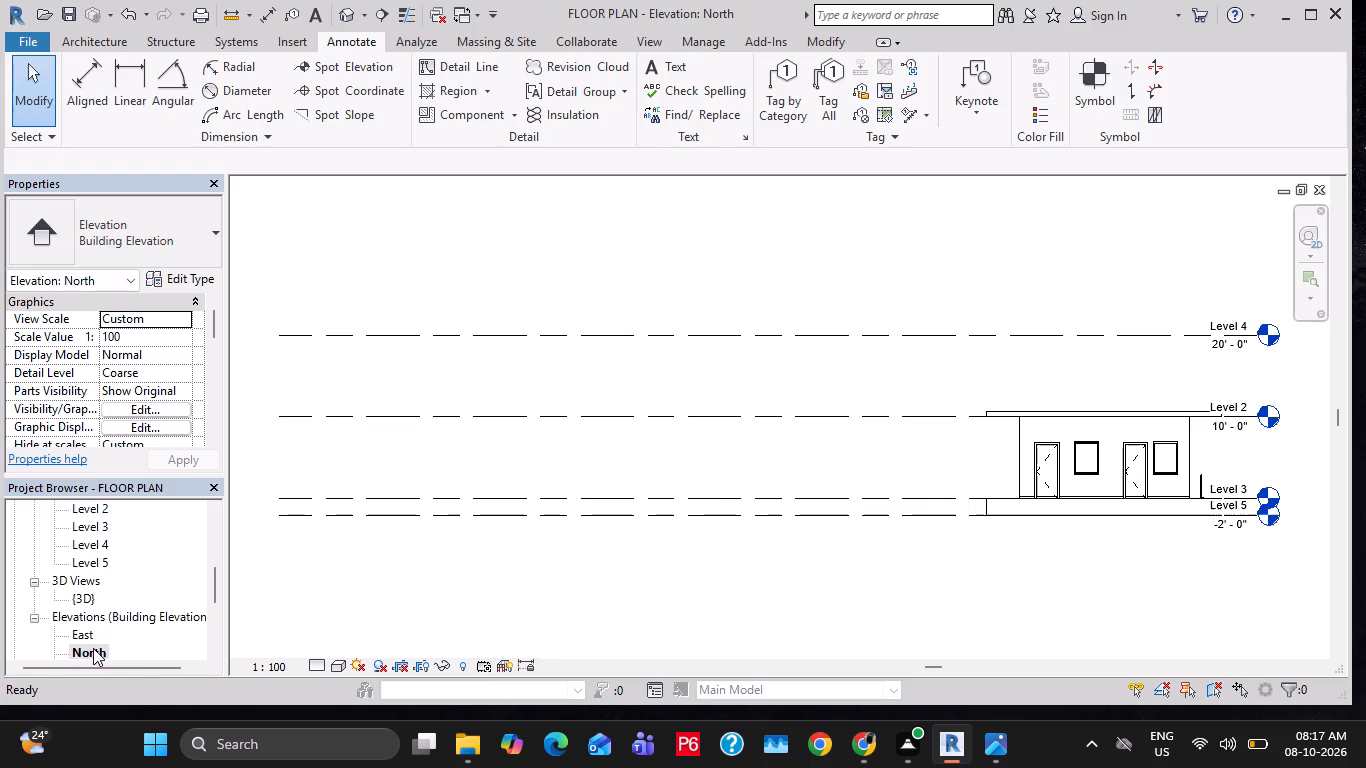
{"action": "middle_click_drag", "start_coordinate": [1126, 540], "coordinate": [805, 520]}
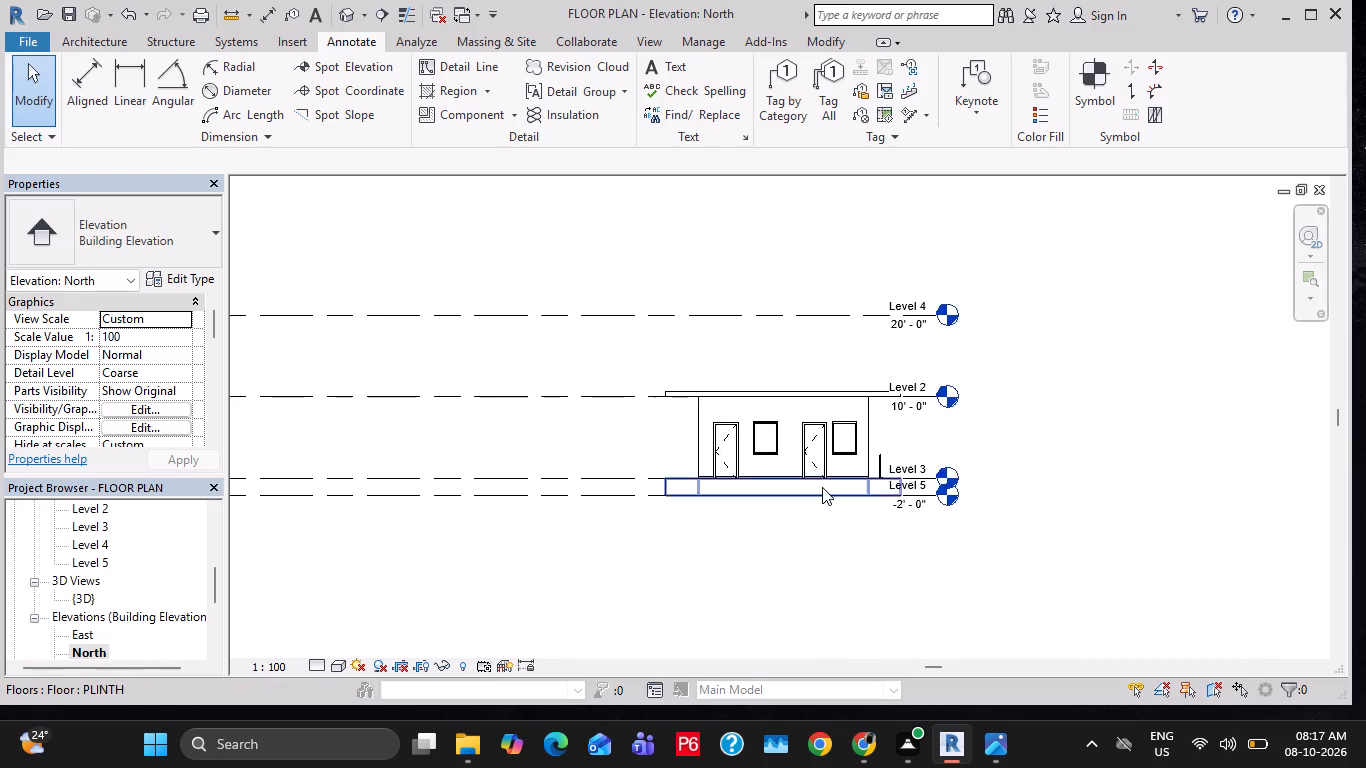
{"action": "scroll", "coordinate": [822, 487], "scroll_direction": "up", "scroll_amount": 7}
{"action": "middle_click_drag", "start_coordinate": [849, 403], "coordinate": [840, 531]}
{"action": "scroll", "coordinate": [844, 504], "scroll_direction": "down", "scroll_amount": 2}
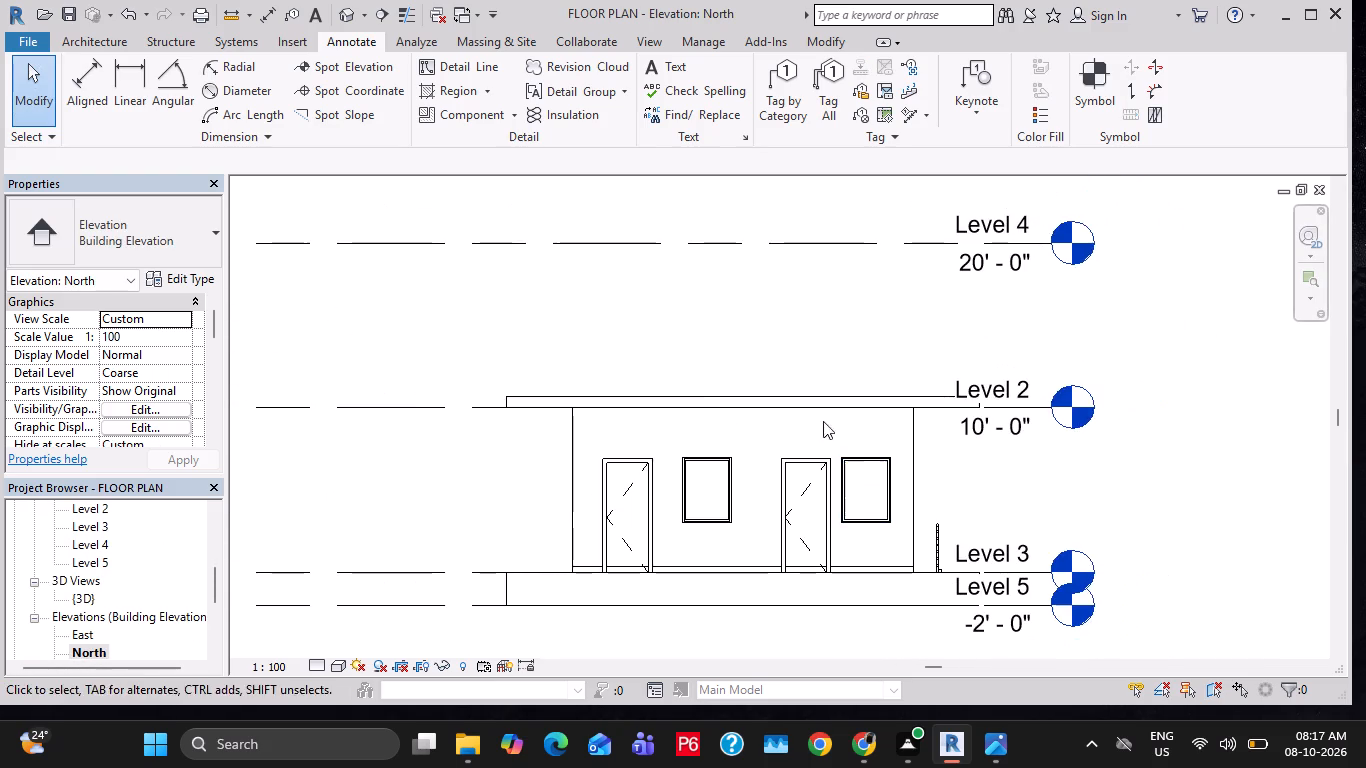
{"action": "scroll", "coordinate": [725, 405], "scroll_direction": "up", "scroll_amount": 1}
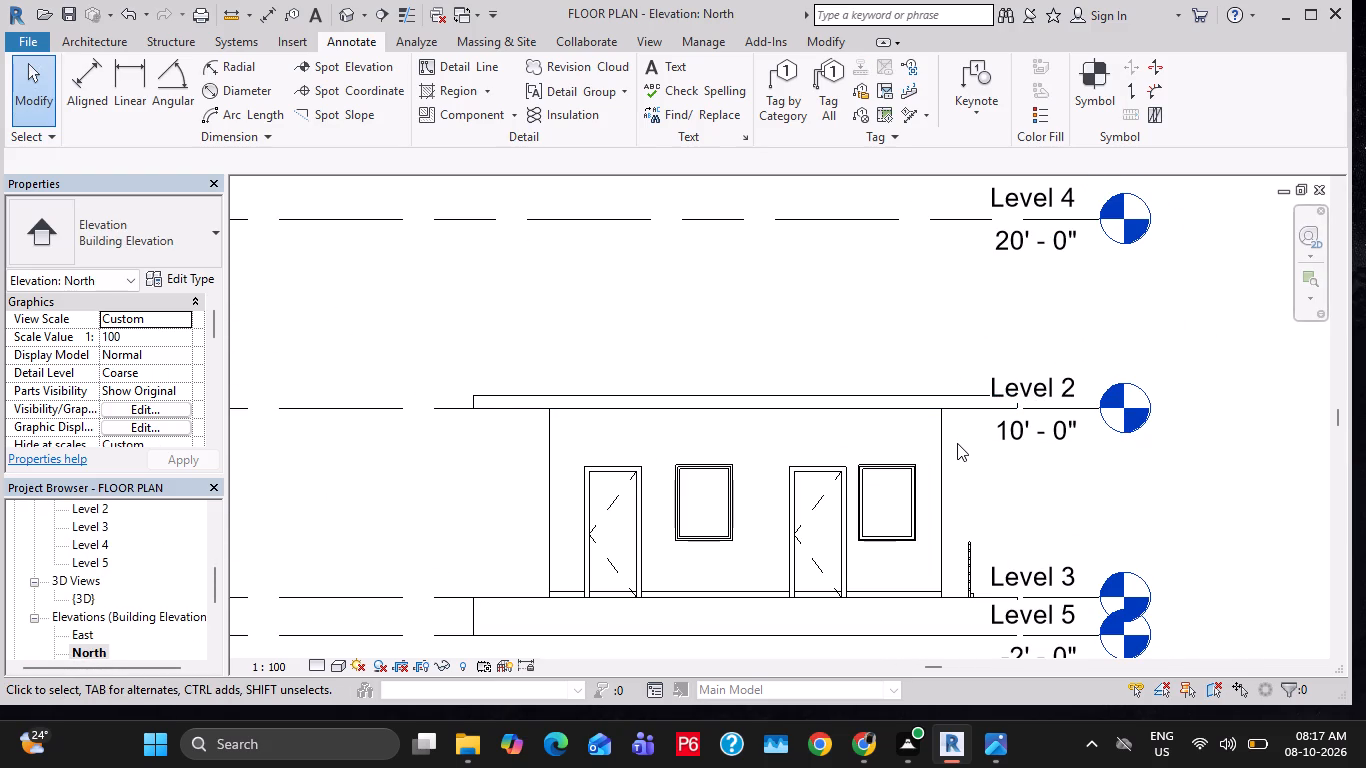
{"action": "left_click", "coordinate": [1052, 408]}
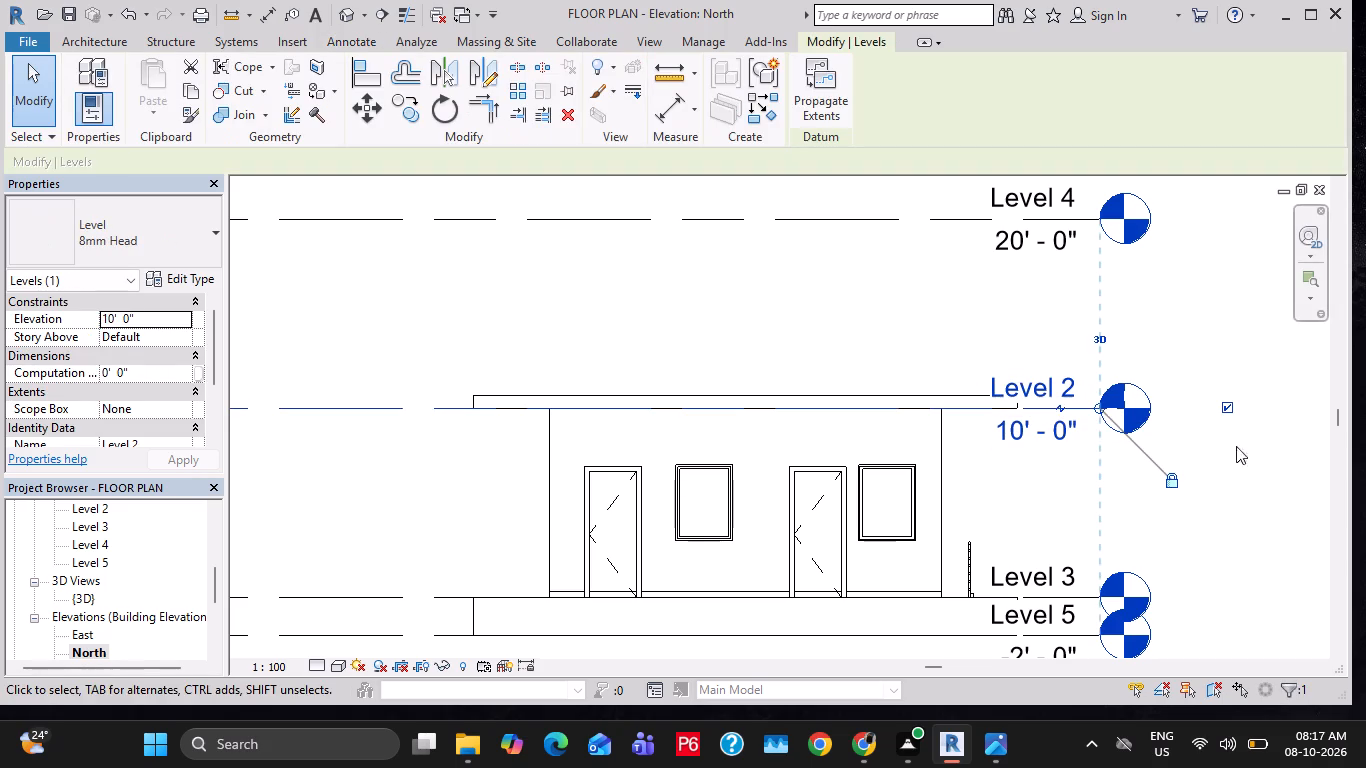
{"action": "double_click", "coordinate": [1061, 435]}
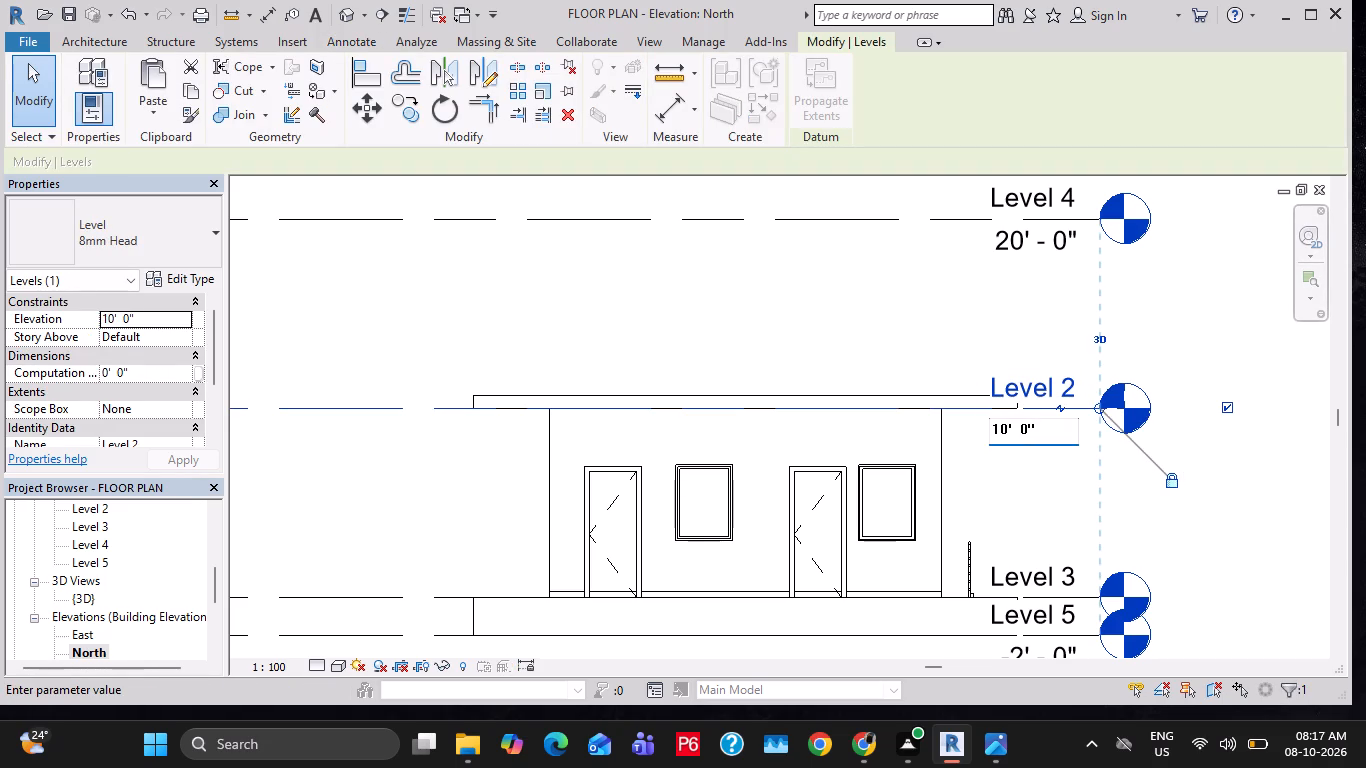
{"action": "key", "text": "BackSpace"}
{"action": "key", "text": "BackSpace"}
{"action": "type", "text": "4\""}
{"action": "key", "text": "Return"}
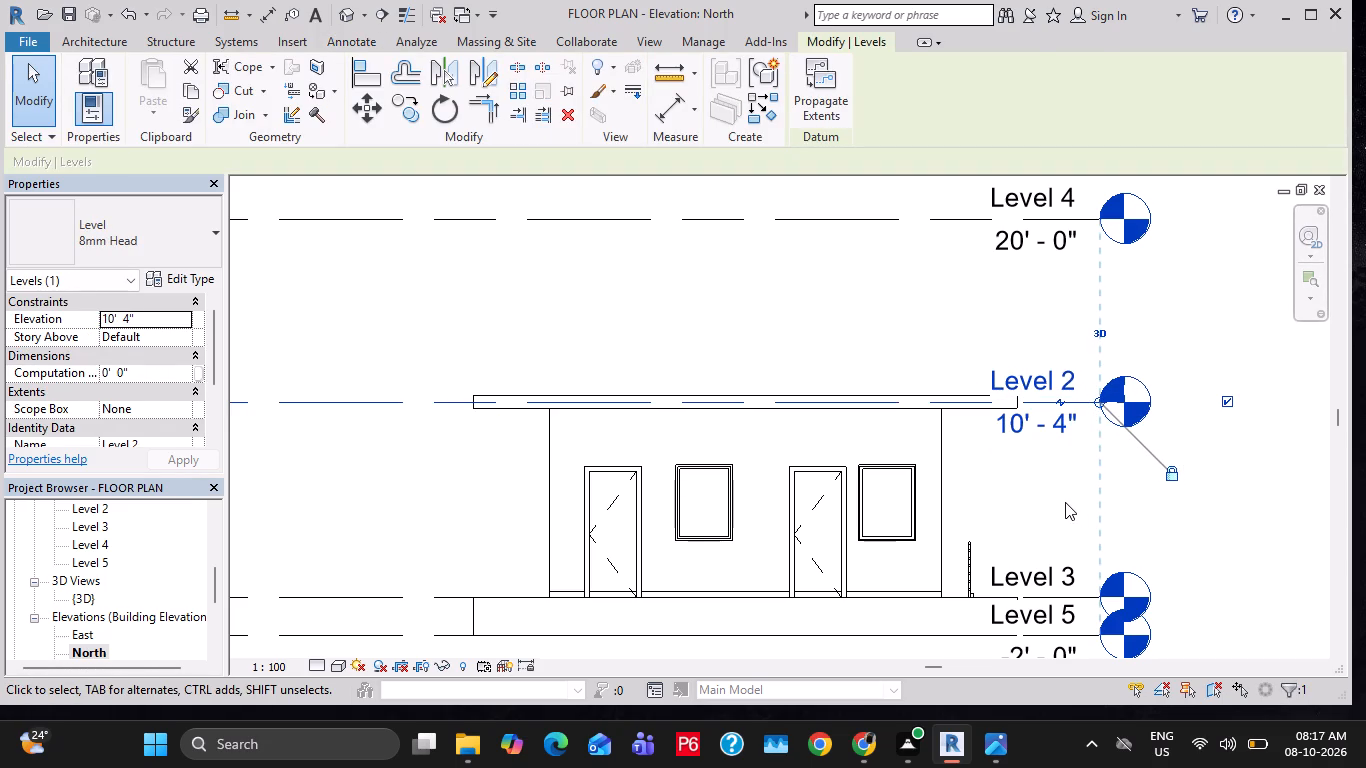
{"action": "left_click", "coordinate": [1065, 502]}
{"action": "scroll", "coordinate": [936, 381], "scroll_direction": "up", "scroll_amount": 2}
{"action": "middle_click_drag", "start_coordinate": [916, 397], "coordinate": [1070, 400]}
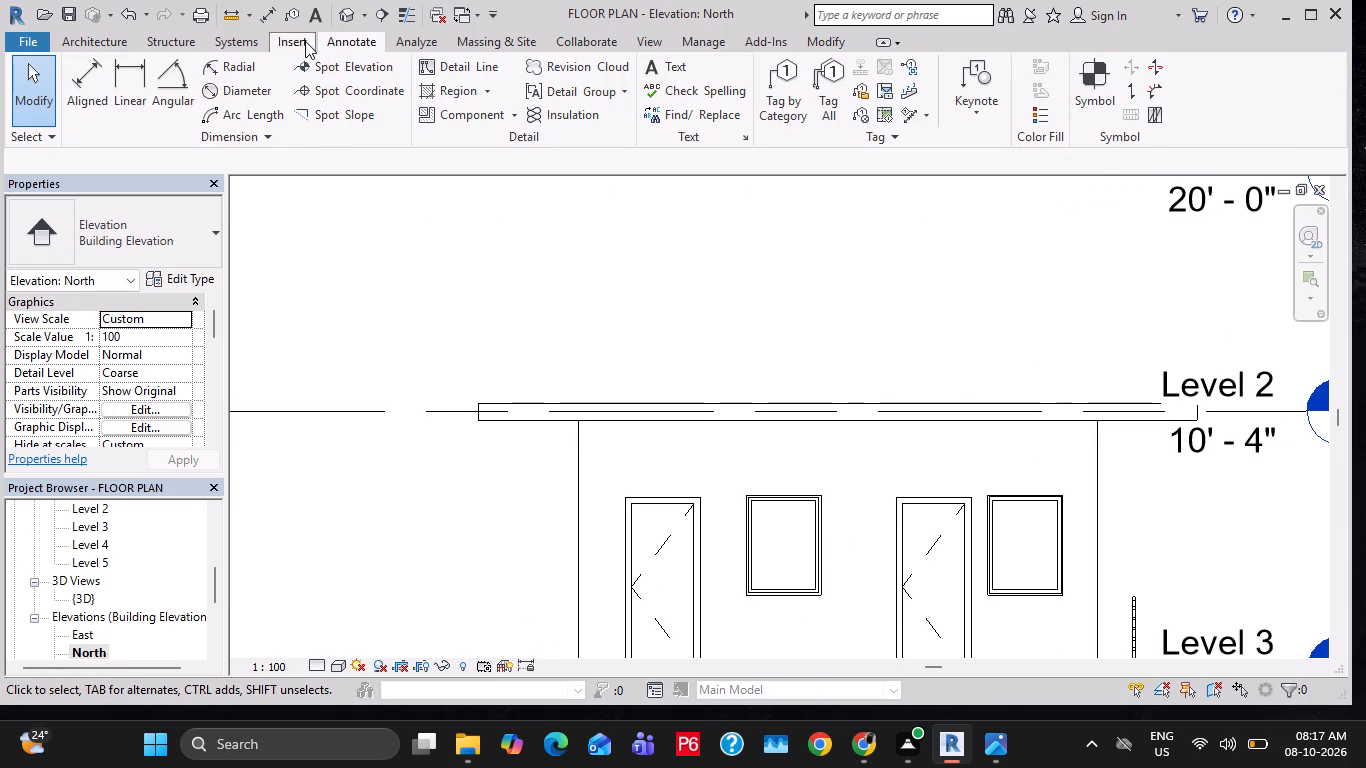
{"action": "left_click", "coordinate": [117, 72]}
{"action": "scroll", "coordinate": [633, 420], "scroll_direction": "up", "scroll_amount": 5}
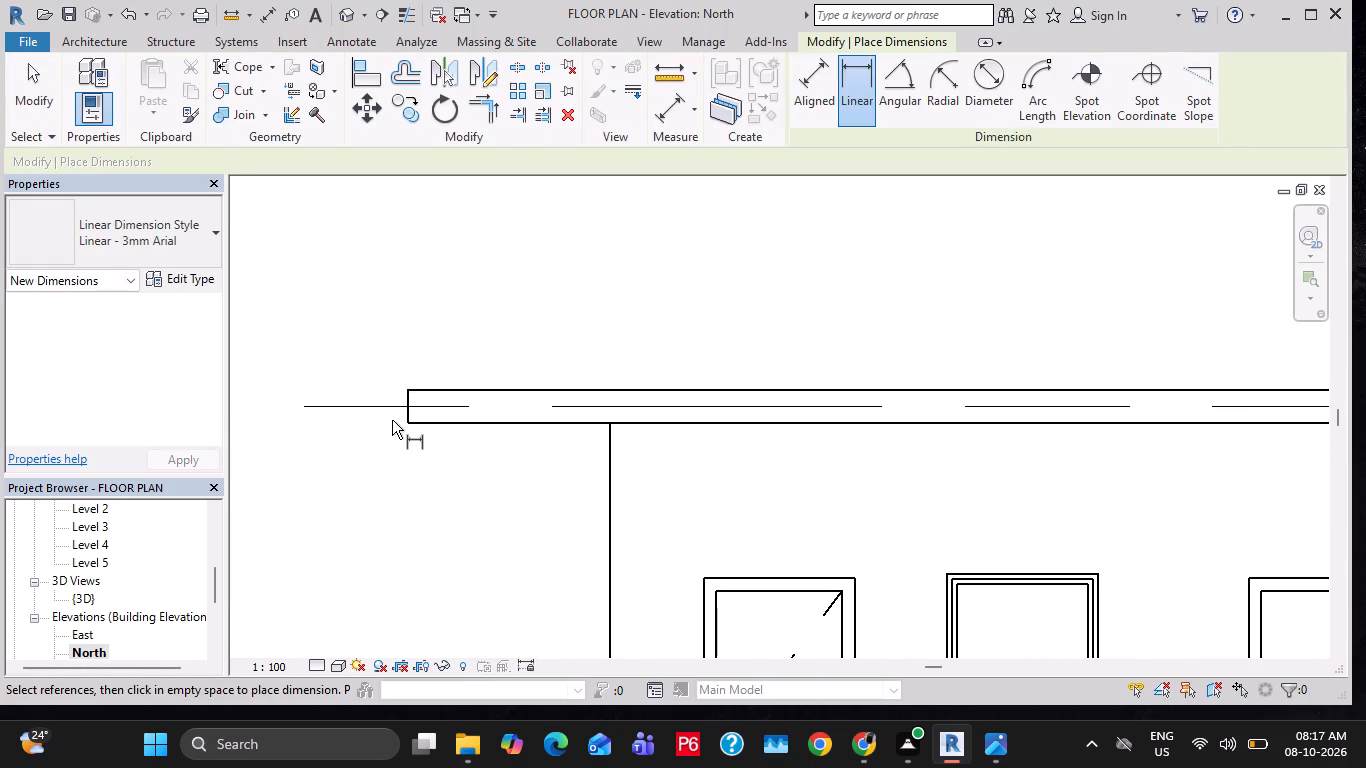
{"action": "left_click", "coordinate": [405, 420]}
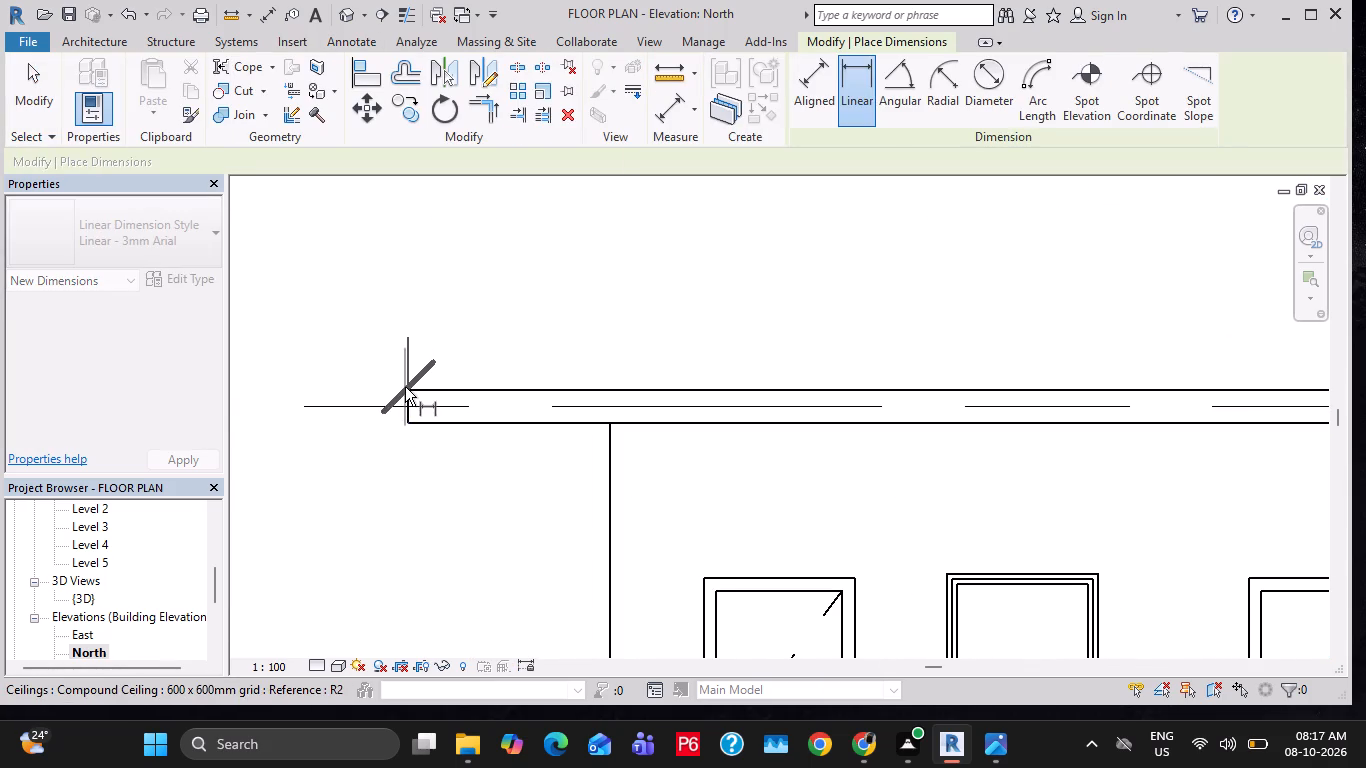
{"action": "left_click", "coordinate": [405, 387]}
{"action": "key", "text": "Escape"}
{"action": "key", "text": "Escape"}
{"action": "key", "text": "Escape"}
Edit the assembly of the 600 x 600mm grid ceiling type and set its Structure [1] layer thickness to 2".
{"action": "left_click", "coordinate": [434, 394]}
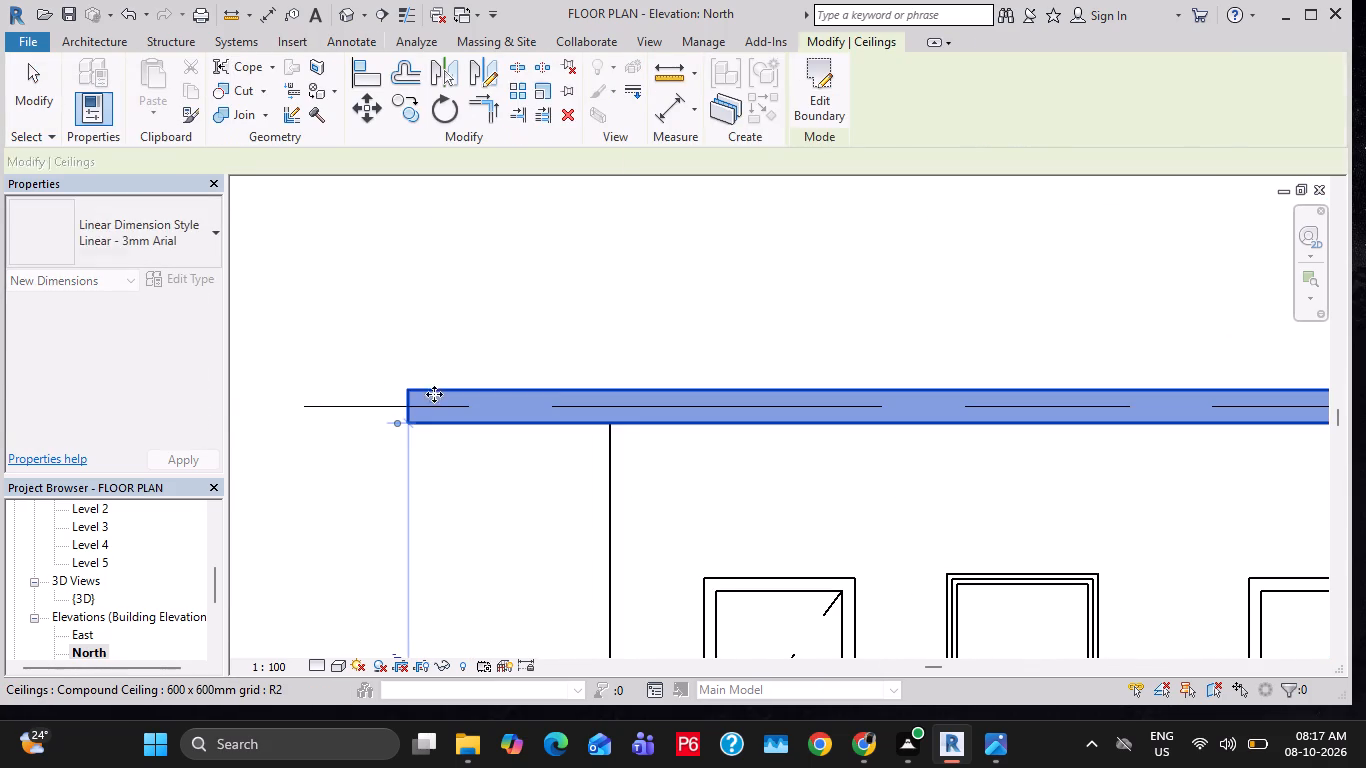
{"action": "double_click", "coordinate": [435, 393]}
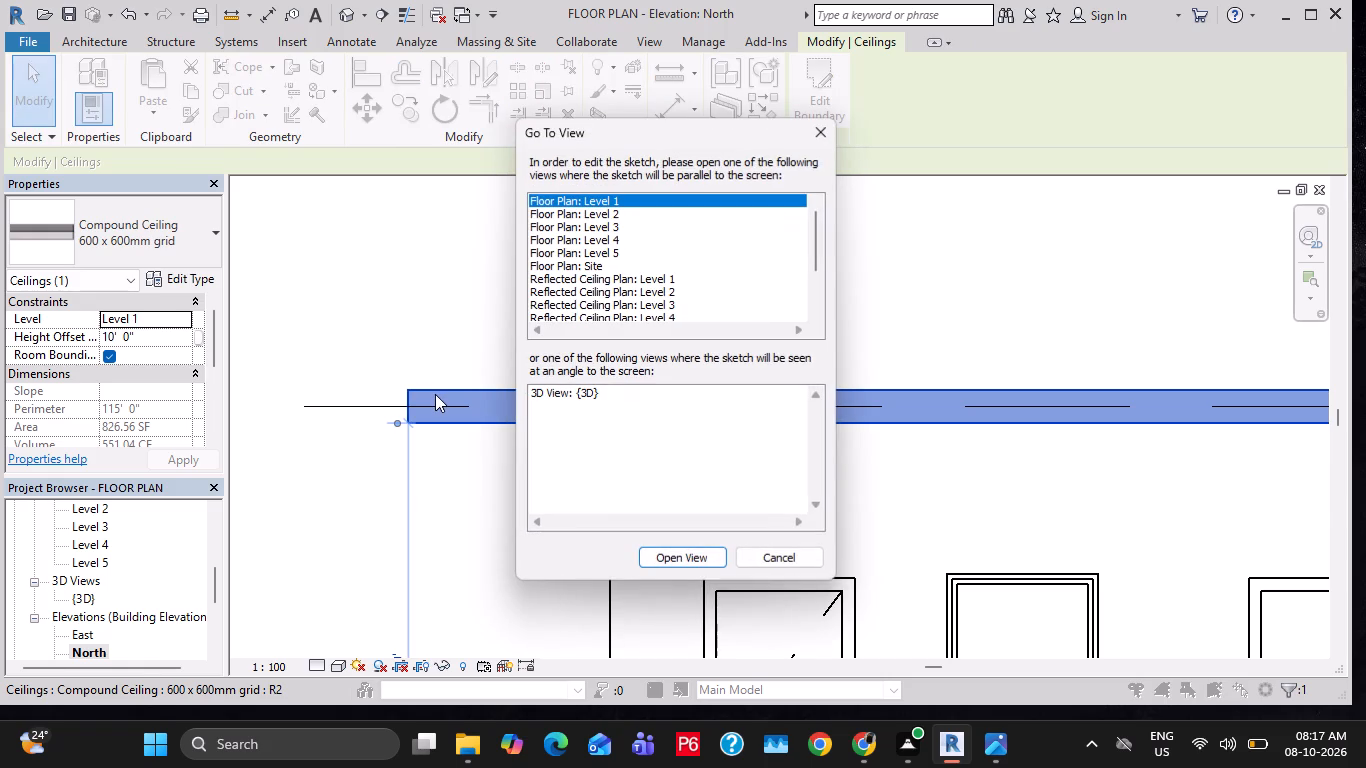
{"action": "key", "text": "Escape"}
{"action": "left_click", "coordinate": [187, 274]}
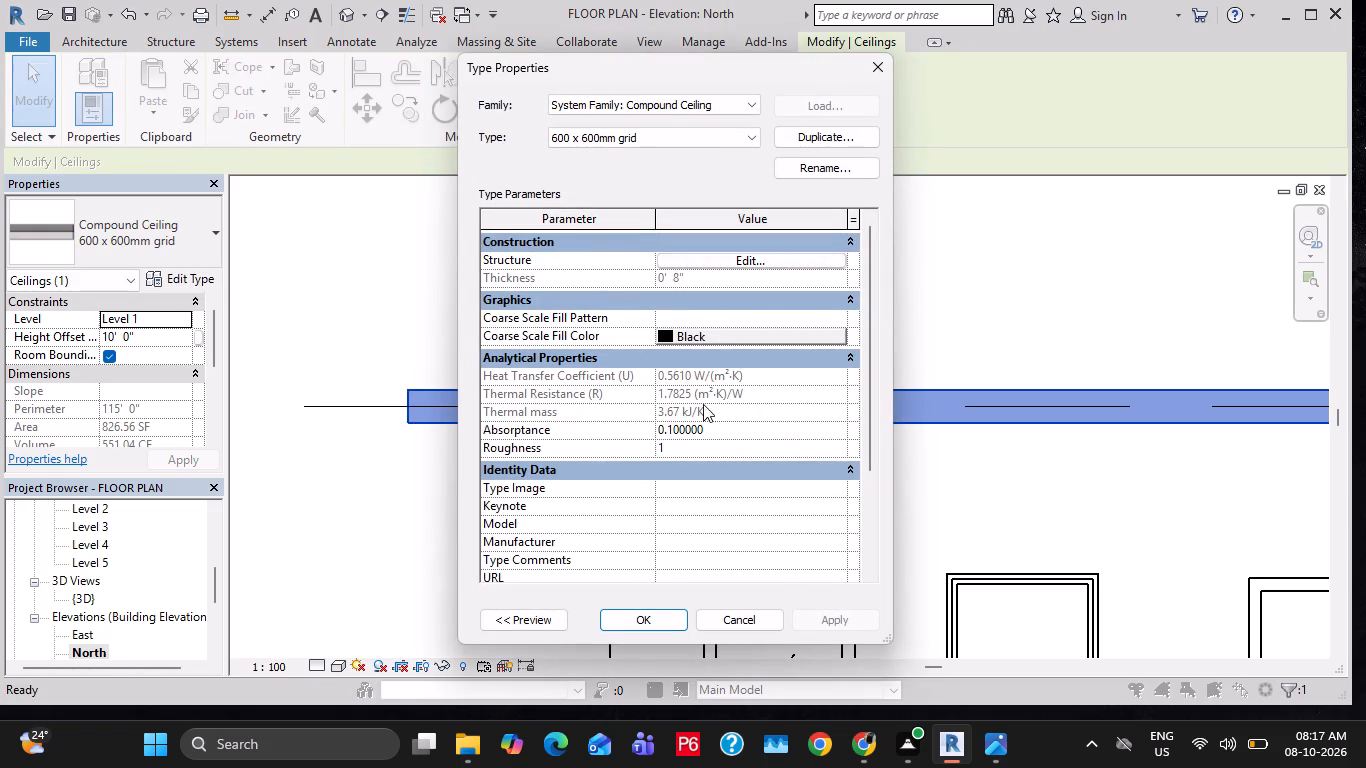
{"action": "left_click", "coordinate": [762, 256]}
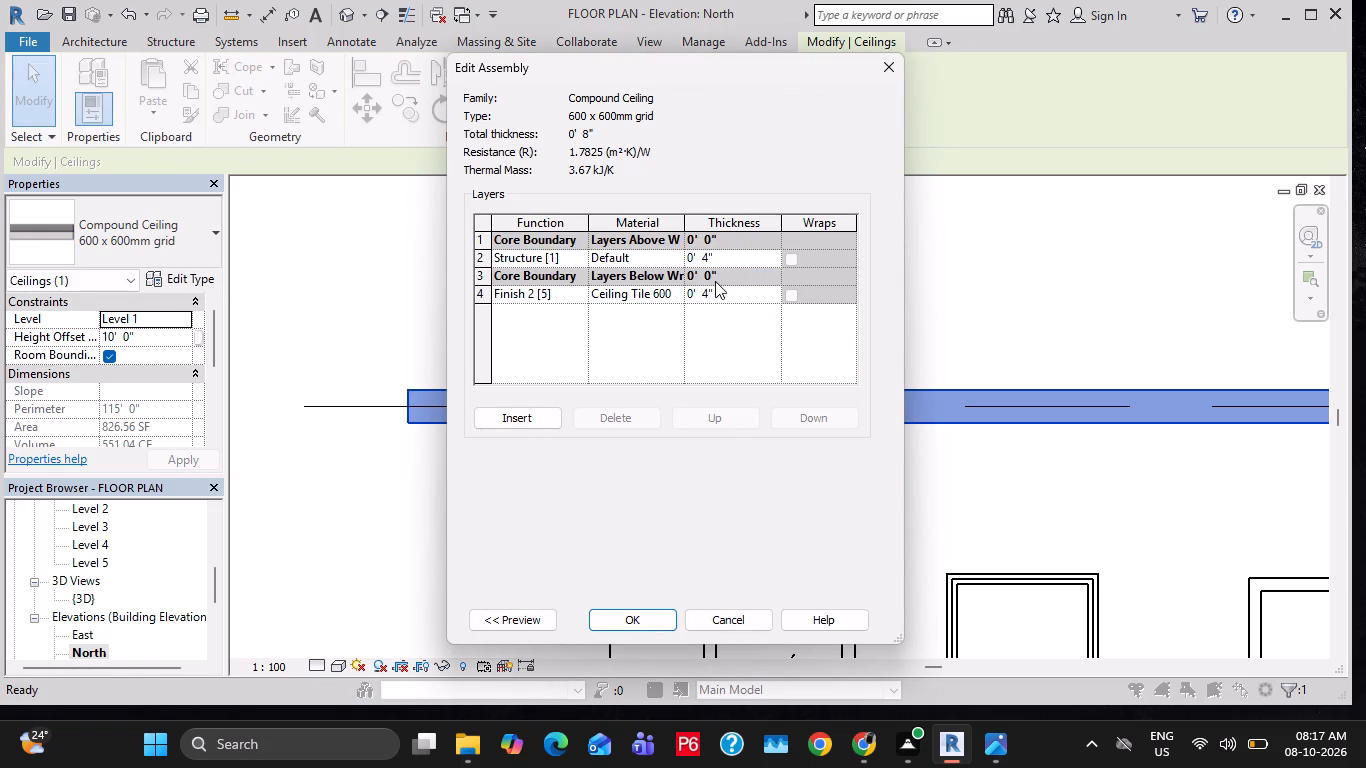
{"action": "left_click", "coordinate": [720, 297]}
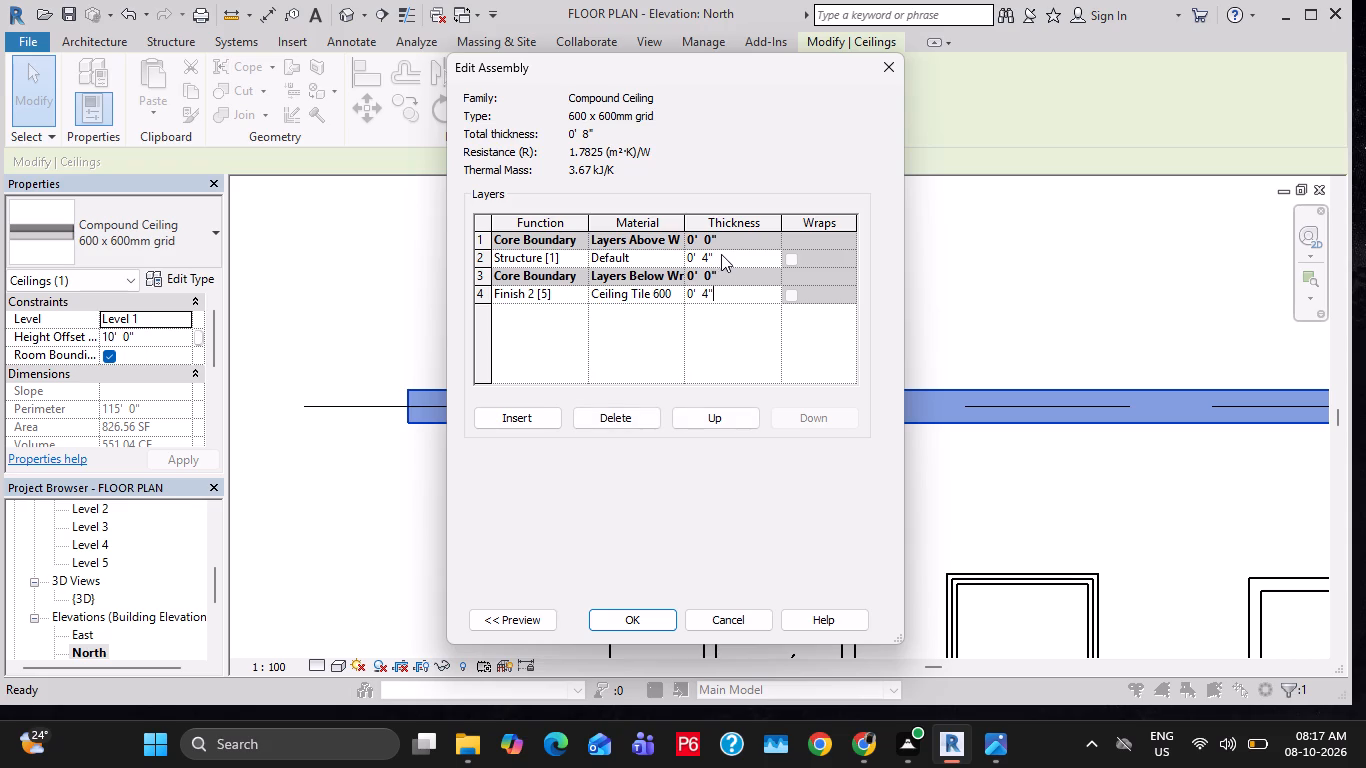
{"action": "left_click", "coordinate": [721, 254]}
{"action": "double_click", "coordinate": [717, 256]}
{"action": "key", "text": "BackSpace"}
{"action": "type", "text": "2\""}
{"action": "key", "text": "Return"}
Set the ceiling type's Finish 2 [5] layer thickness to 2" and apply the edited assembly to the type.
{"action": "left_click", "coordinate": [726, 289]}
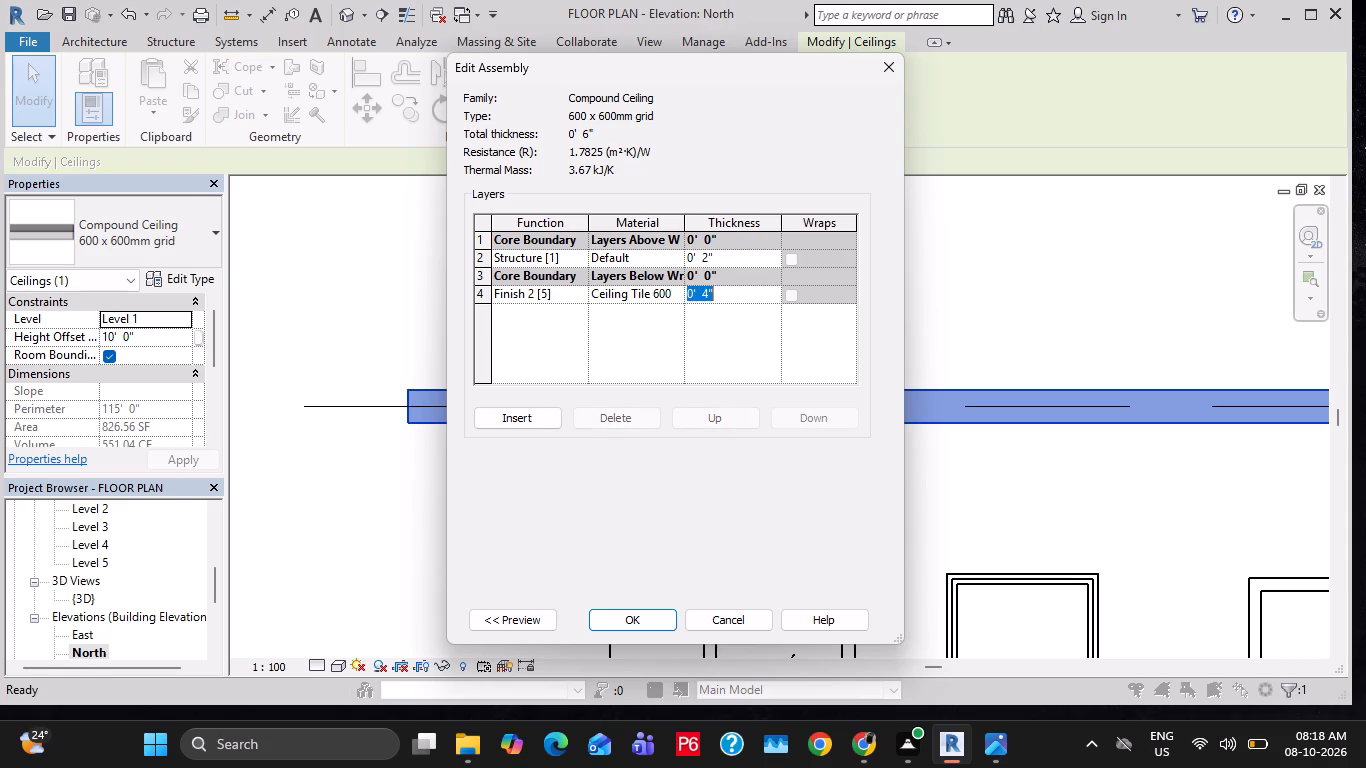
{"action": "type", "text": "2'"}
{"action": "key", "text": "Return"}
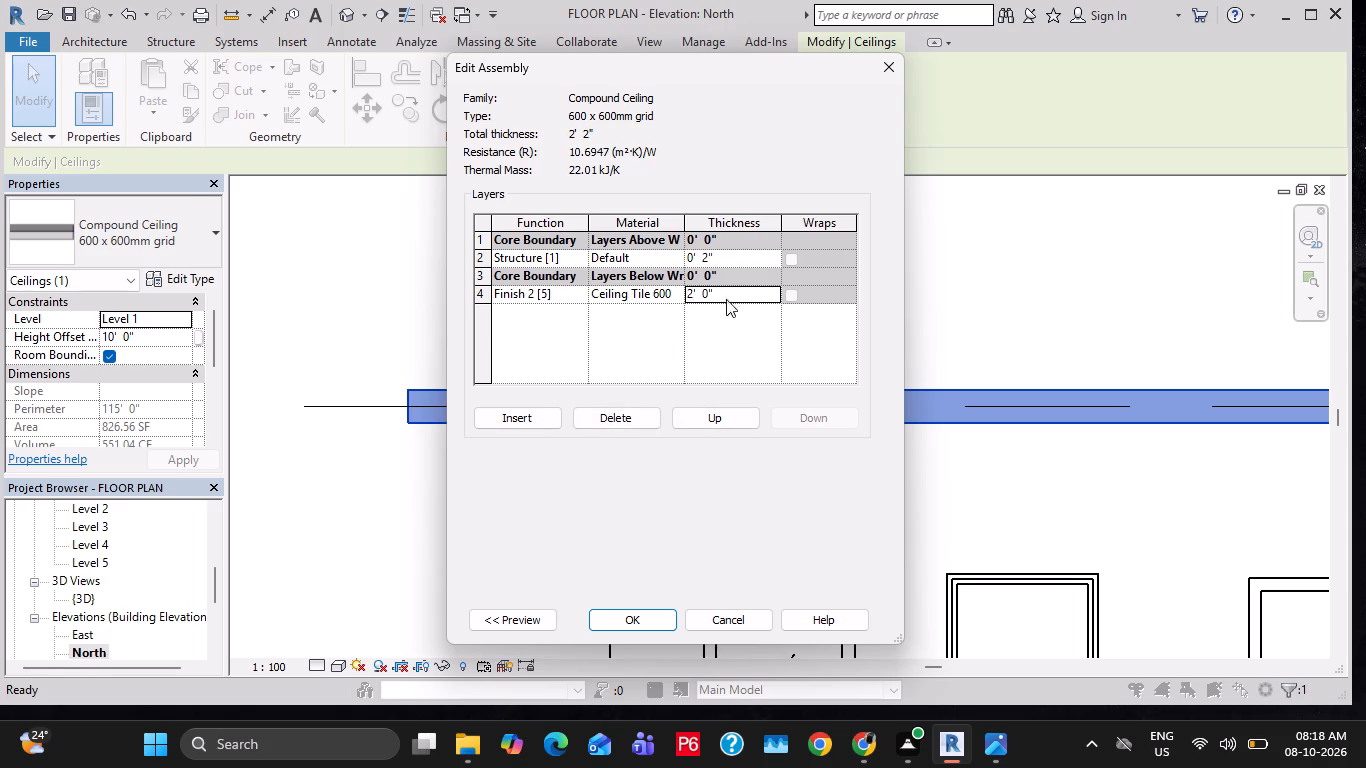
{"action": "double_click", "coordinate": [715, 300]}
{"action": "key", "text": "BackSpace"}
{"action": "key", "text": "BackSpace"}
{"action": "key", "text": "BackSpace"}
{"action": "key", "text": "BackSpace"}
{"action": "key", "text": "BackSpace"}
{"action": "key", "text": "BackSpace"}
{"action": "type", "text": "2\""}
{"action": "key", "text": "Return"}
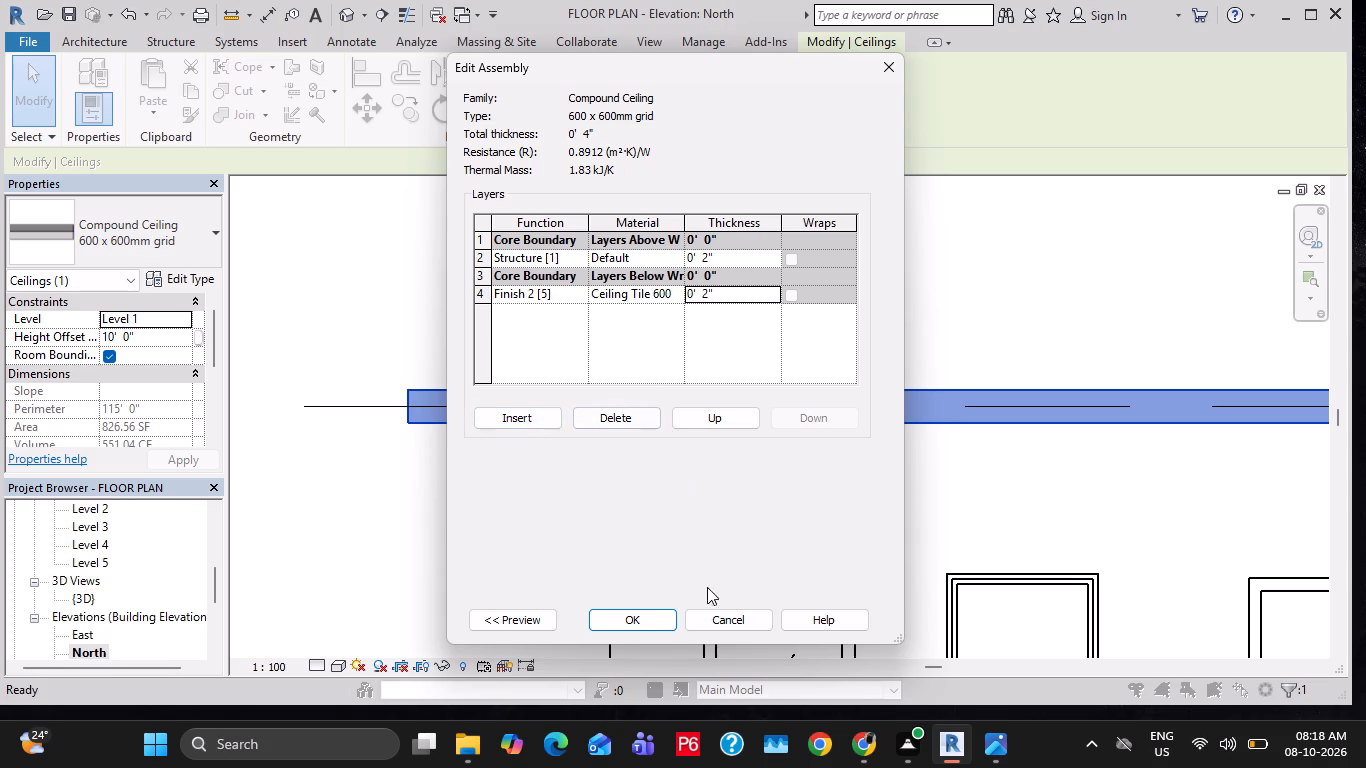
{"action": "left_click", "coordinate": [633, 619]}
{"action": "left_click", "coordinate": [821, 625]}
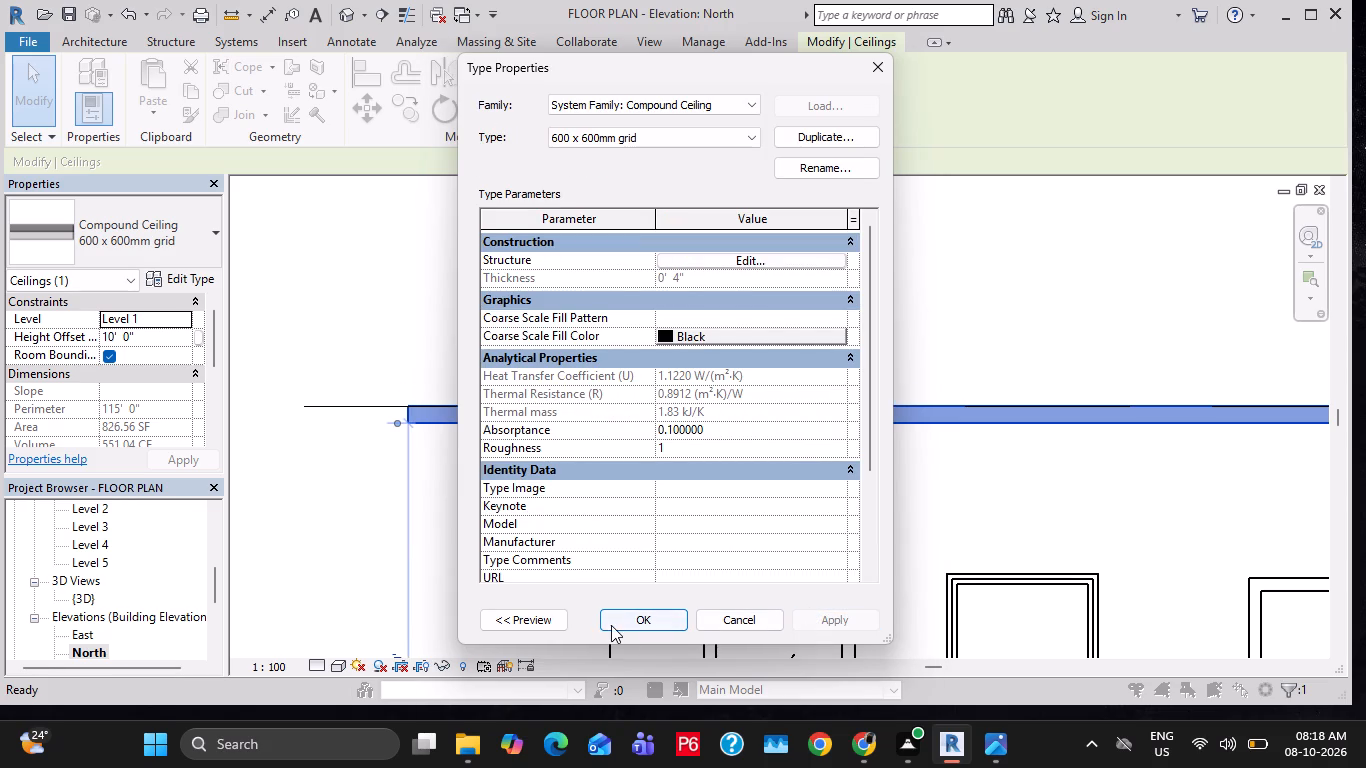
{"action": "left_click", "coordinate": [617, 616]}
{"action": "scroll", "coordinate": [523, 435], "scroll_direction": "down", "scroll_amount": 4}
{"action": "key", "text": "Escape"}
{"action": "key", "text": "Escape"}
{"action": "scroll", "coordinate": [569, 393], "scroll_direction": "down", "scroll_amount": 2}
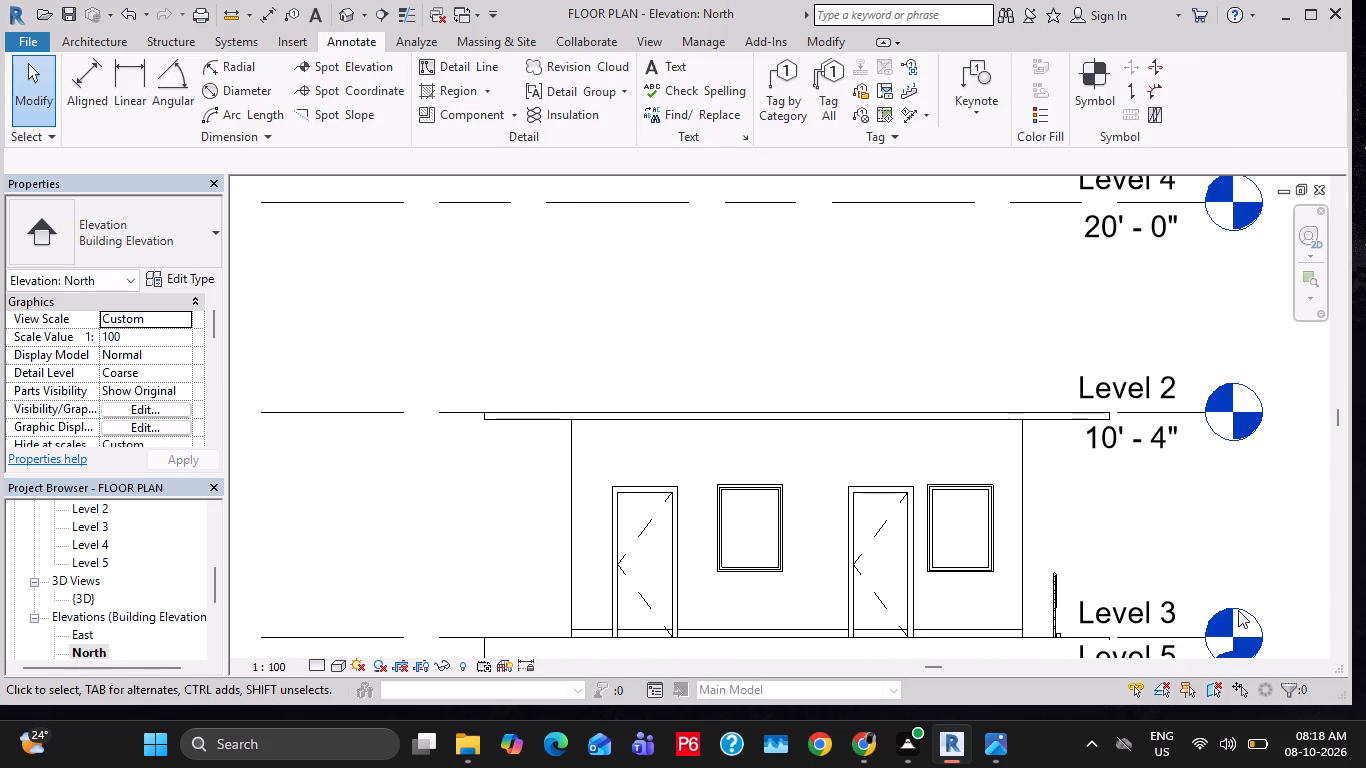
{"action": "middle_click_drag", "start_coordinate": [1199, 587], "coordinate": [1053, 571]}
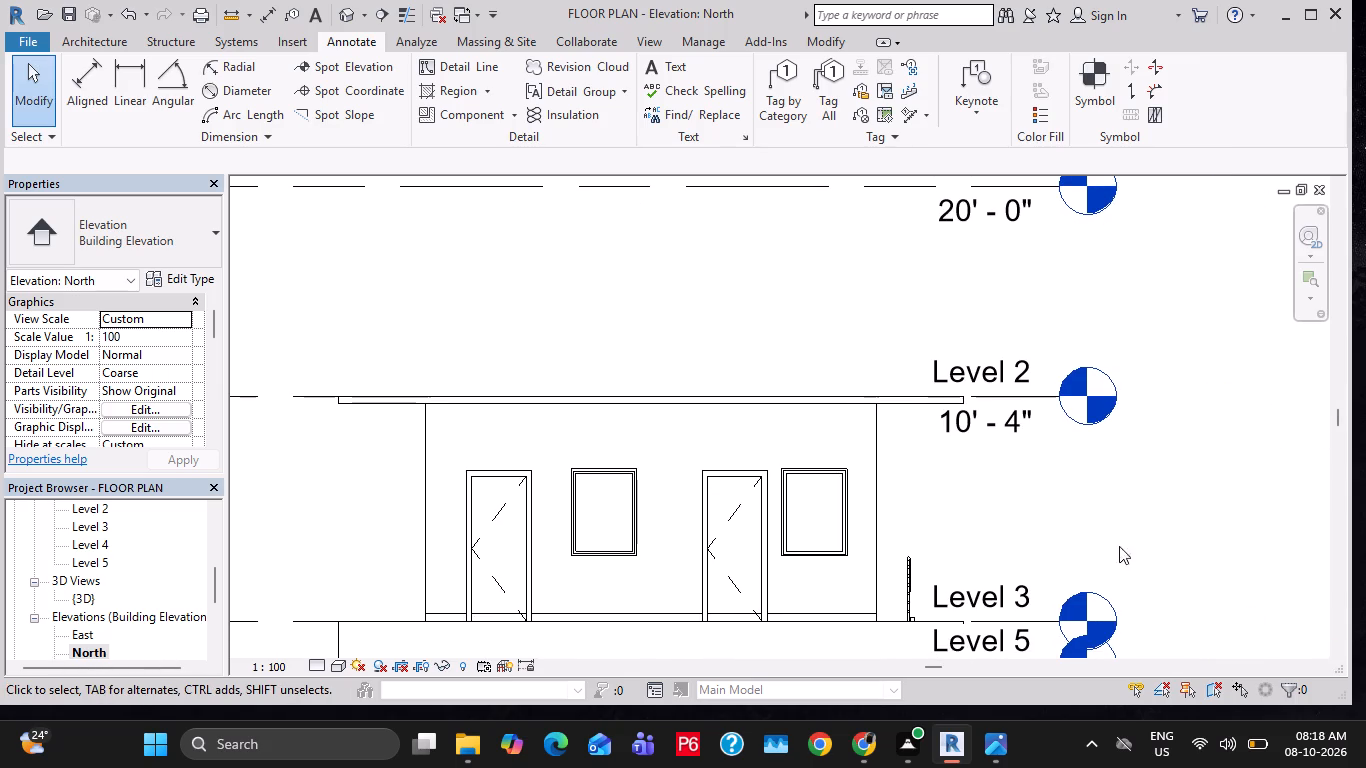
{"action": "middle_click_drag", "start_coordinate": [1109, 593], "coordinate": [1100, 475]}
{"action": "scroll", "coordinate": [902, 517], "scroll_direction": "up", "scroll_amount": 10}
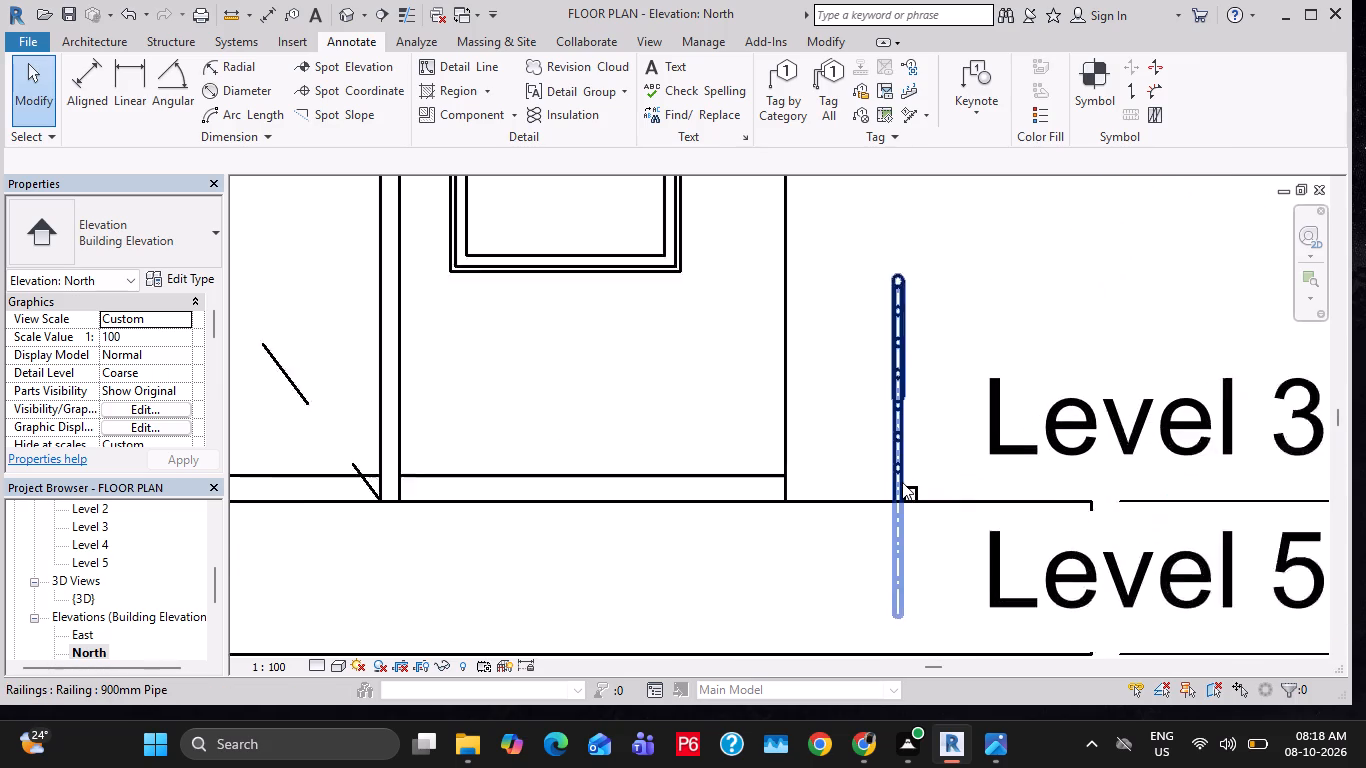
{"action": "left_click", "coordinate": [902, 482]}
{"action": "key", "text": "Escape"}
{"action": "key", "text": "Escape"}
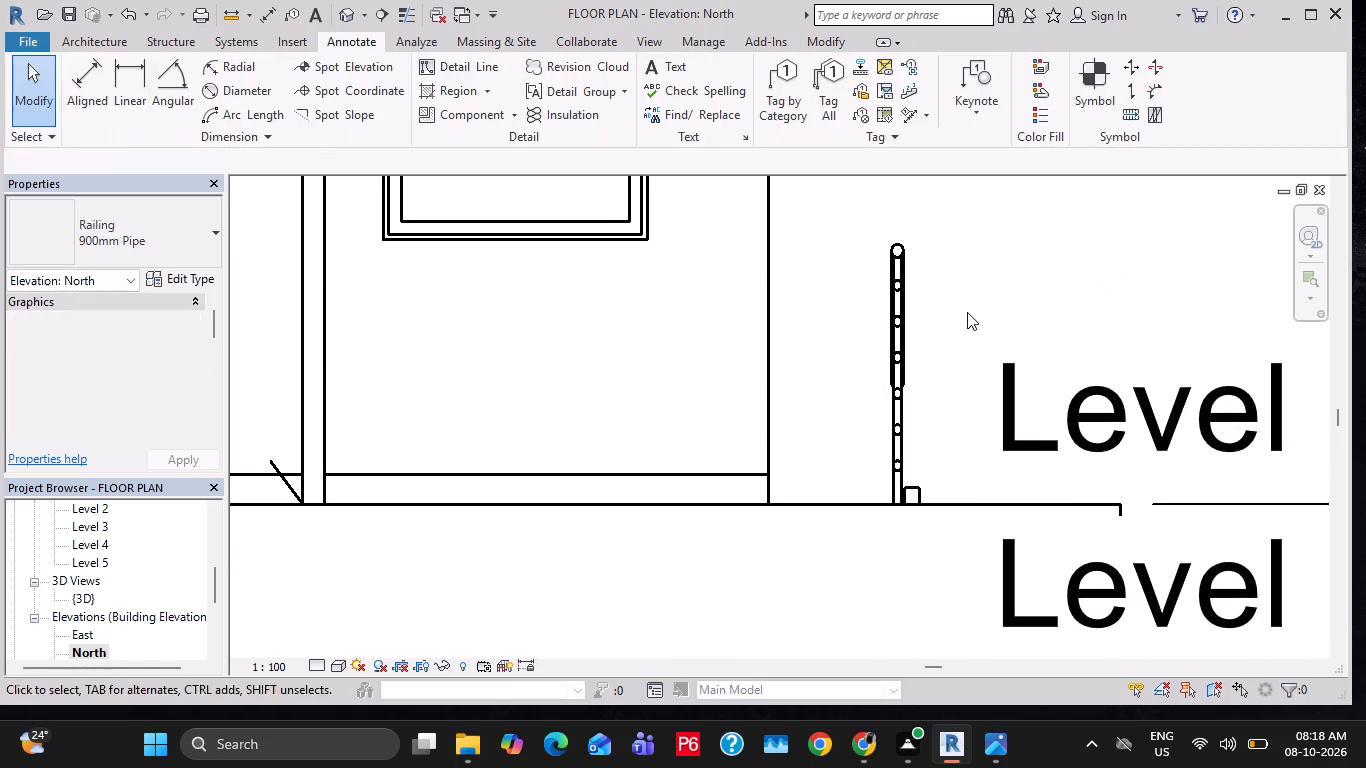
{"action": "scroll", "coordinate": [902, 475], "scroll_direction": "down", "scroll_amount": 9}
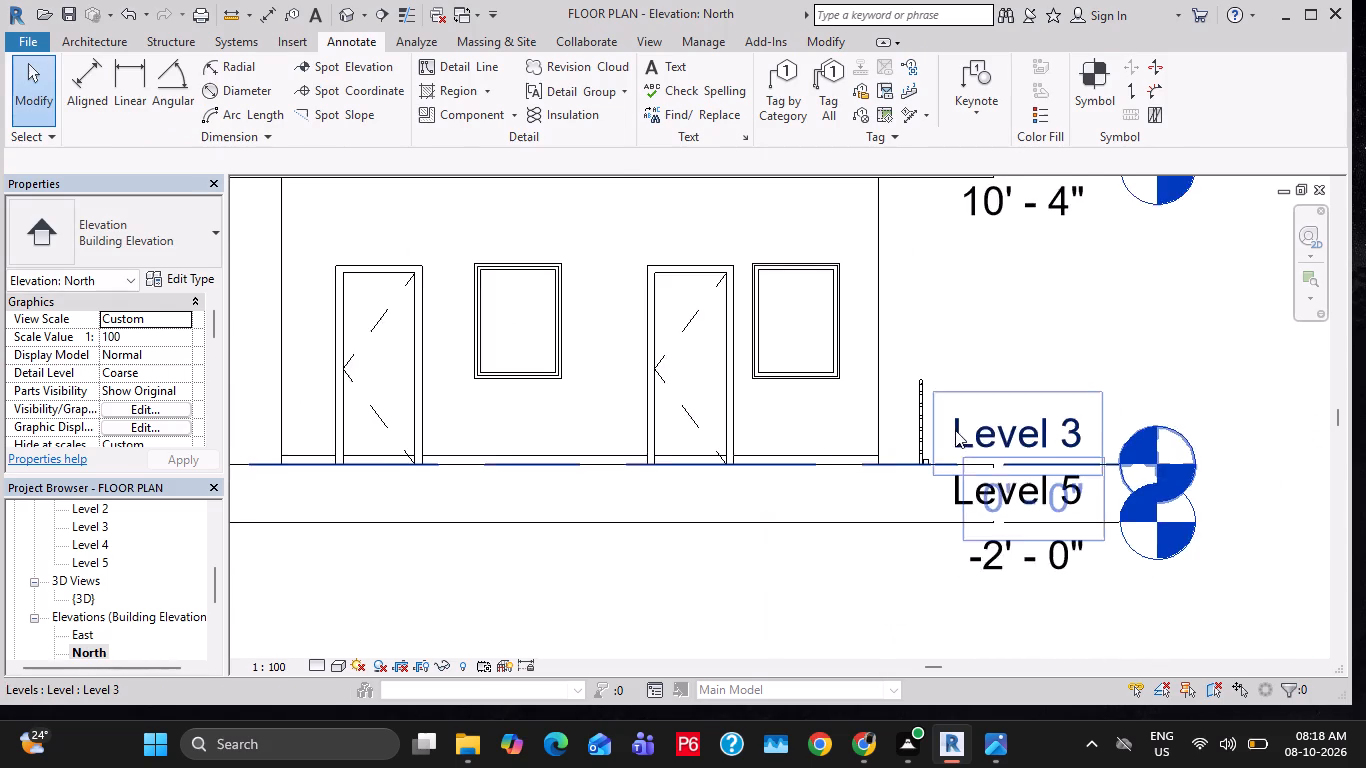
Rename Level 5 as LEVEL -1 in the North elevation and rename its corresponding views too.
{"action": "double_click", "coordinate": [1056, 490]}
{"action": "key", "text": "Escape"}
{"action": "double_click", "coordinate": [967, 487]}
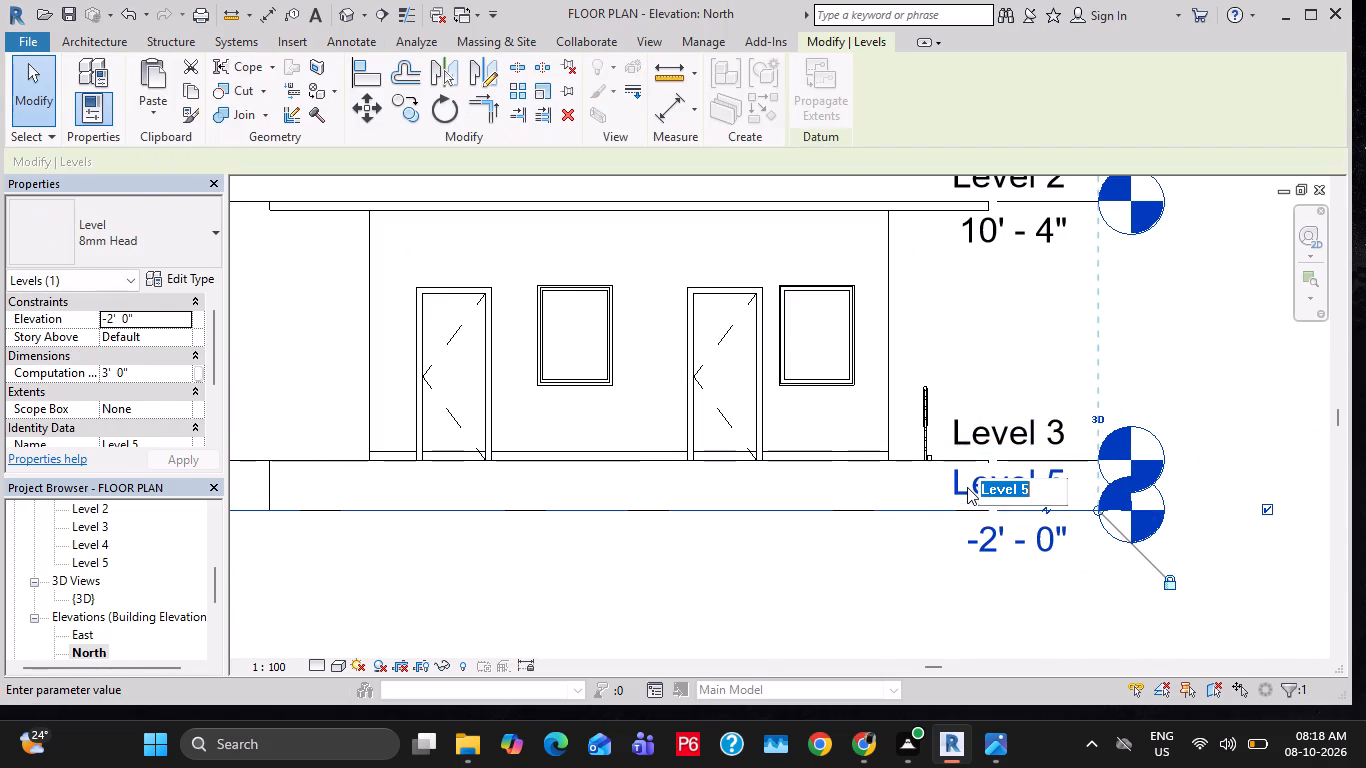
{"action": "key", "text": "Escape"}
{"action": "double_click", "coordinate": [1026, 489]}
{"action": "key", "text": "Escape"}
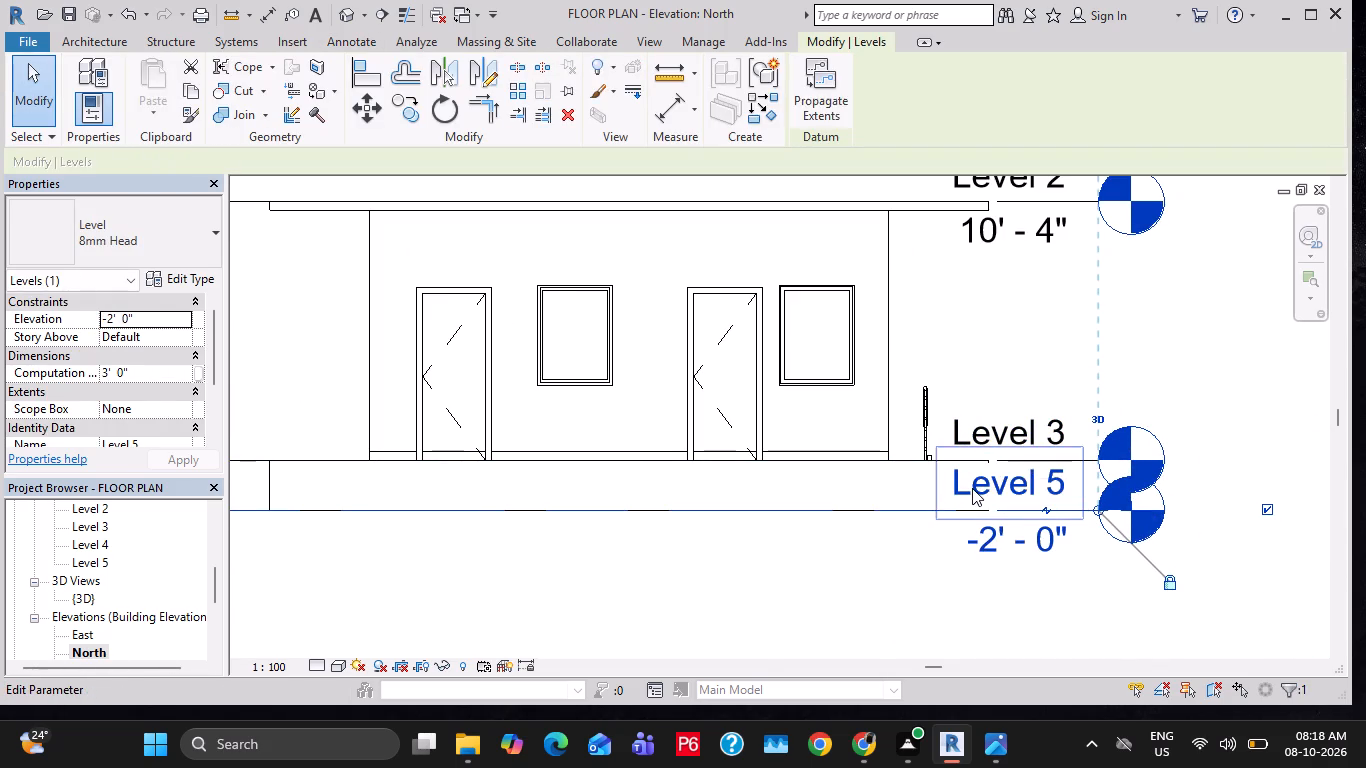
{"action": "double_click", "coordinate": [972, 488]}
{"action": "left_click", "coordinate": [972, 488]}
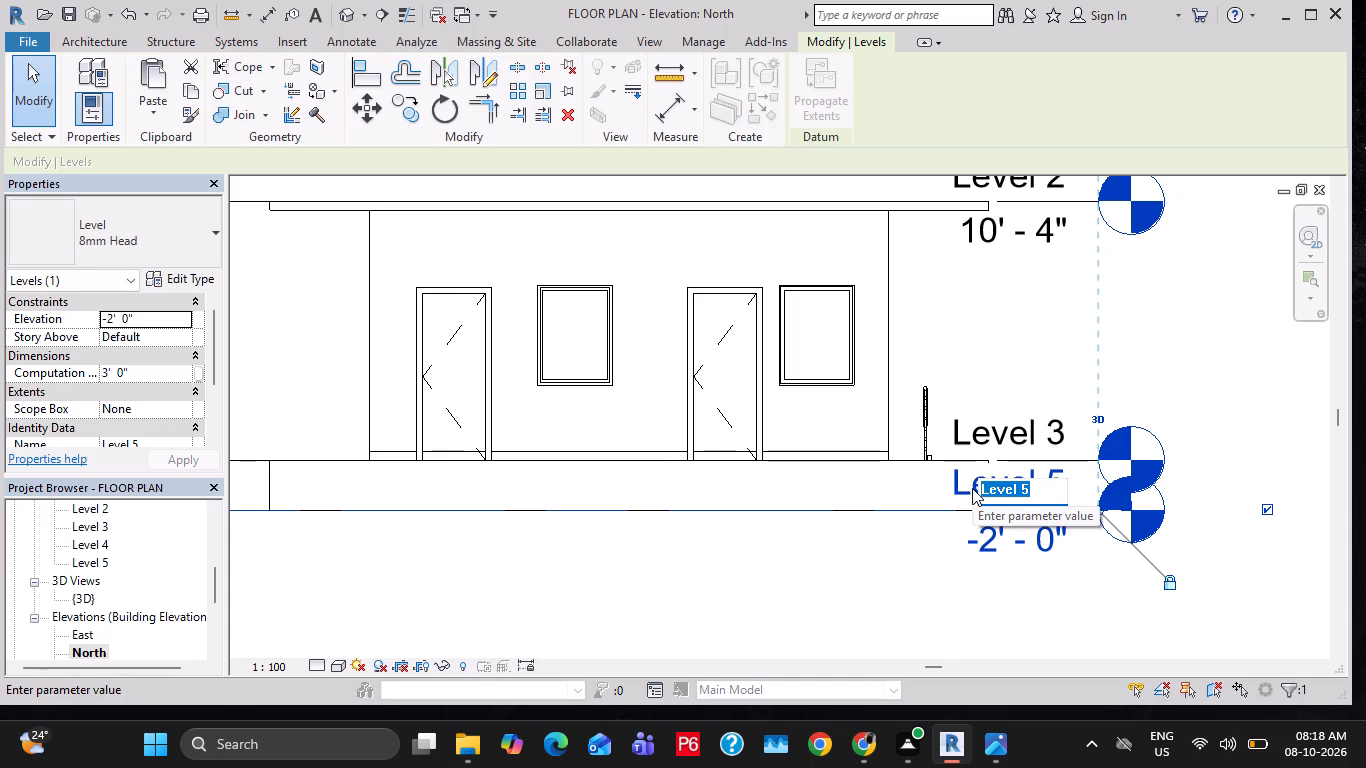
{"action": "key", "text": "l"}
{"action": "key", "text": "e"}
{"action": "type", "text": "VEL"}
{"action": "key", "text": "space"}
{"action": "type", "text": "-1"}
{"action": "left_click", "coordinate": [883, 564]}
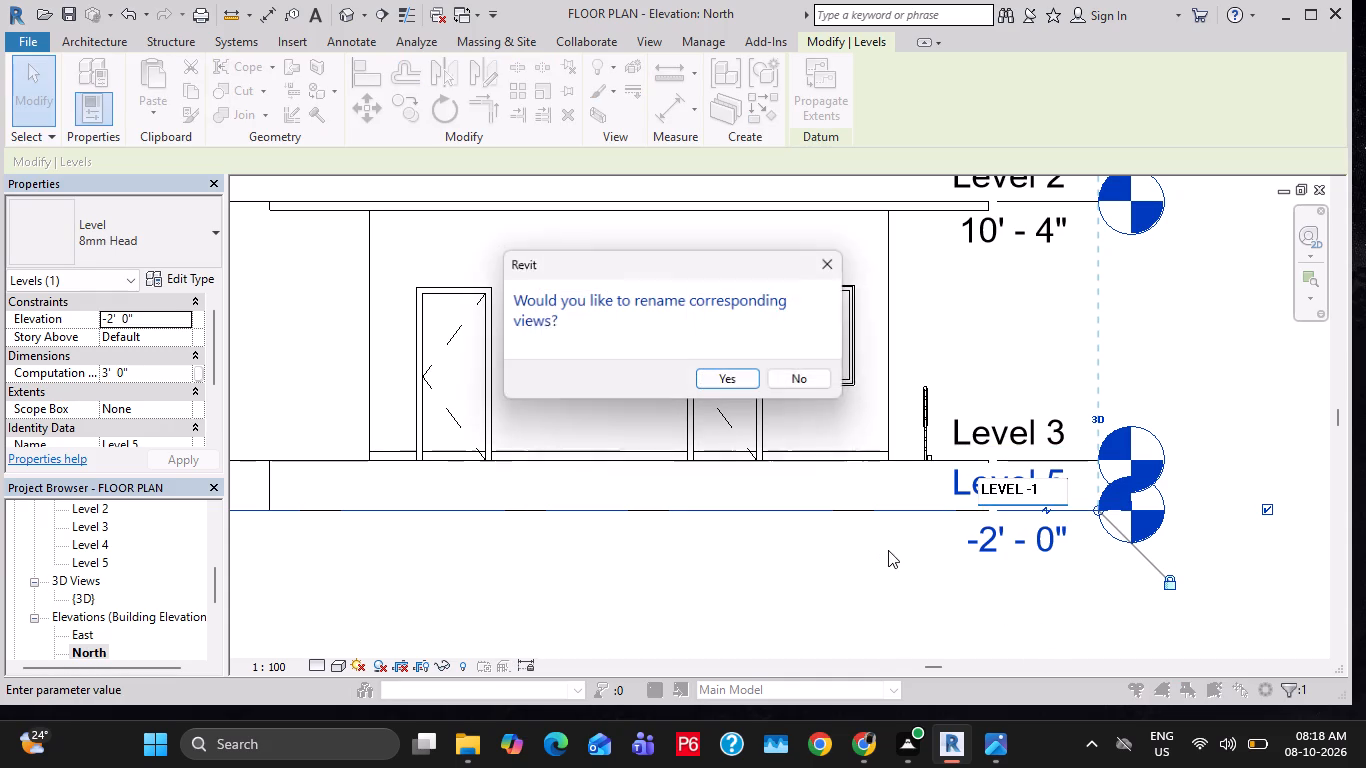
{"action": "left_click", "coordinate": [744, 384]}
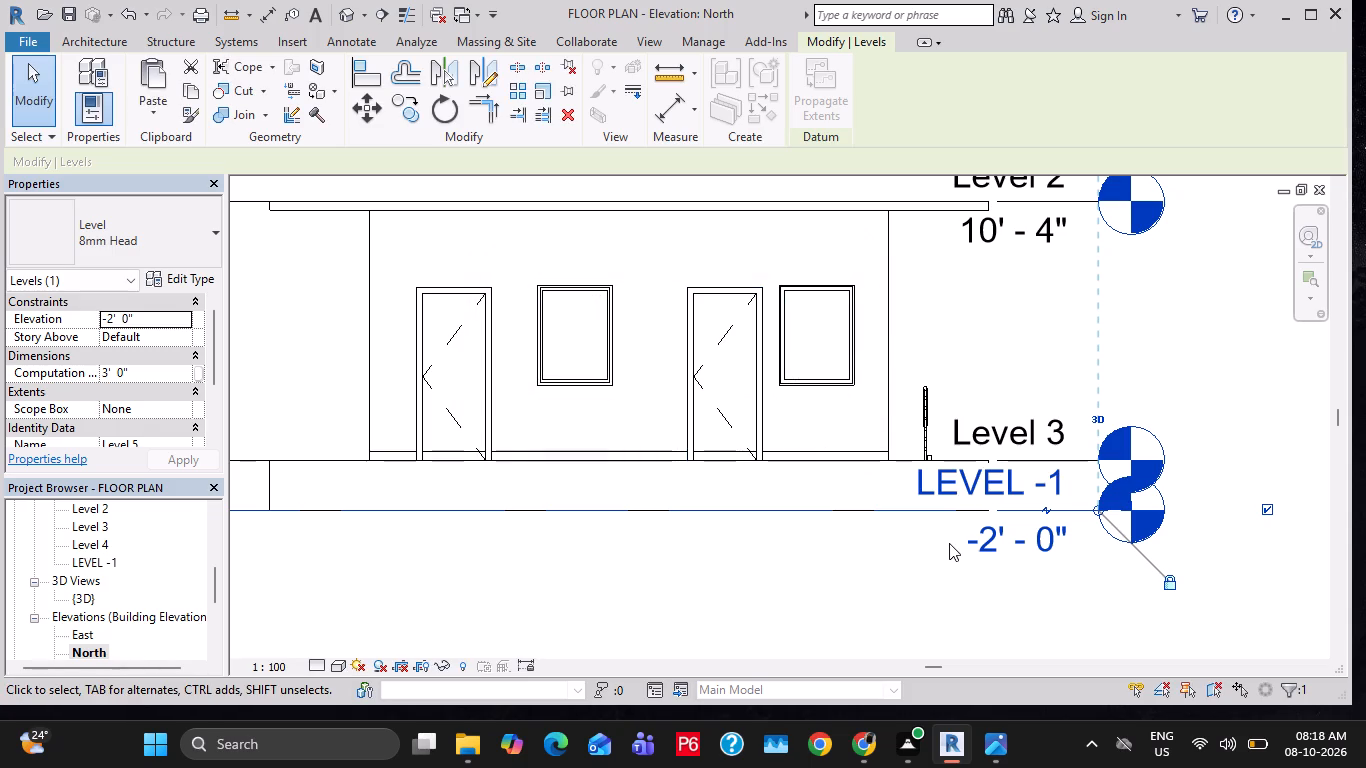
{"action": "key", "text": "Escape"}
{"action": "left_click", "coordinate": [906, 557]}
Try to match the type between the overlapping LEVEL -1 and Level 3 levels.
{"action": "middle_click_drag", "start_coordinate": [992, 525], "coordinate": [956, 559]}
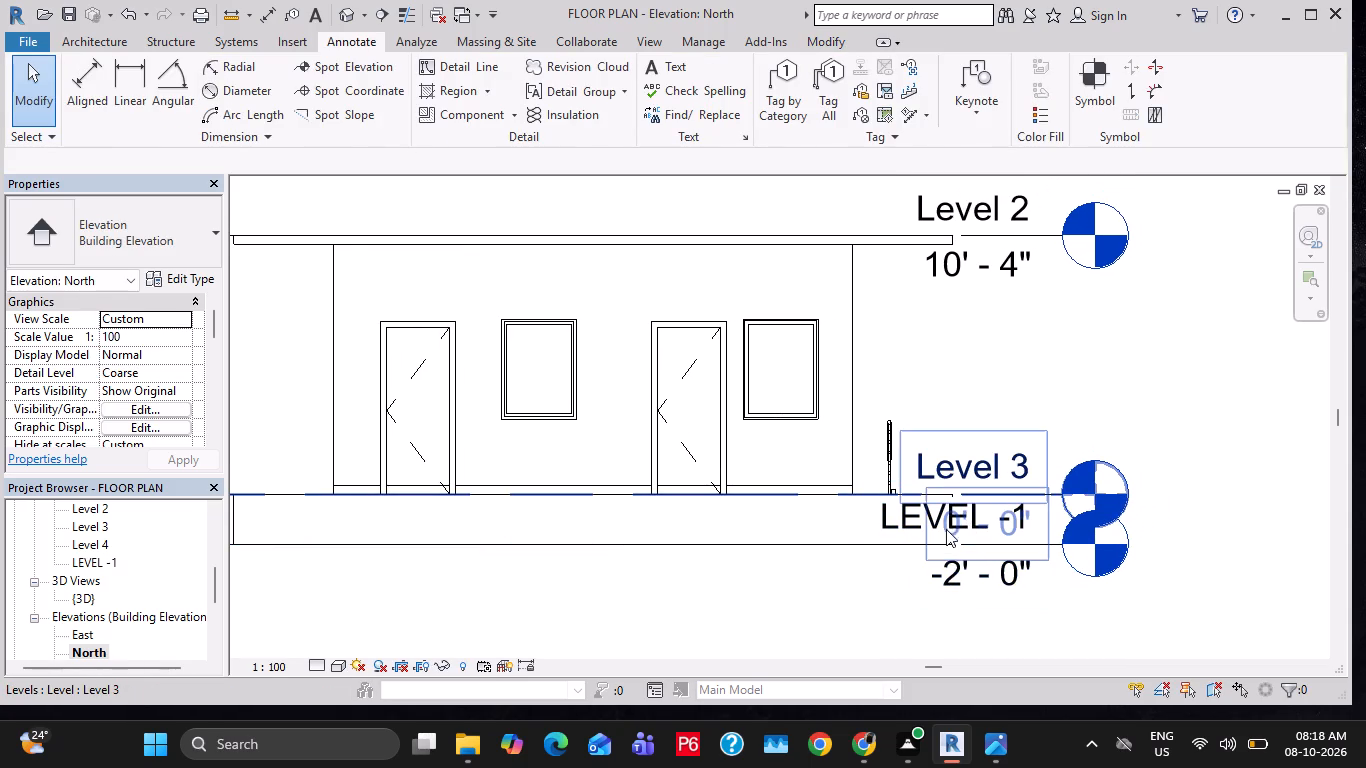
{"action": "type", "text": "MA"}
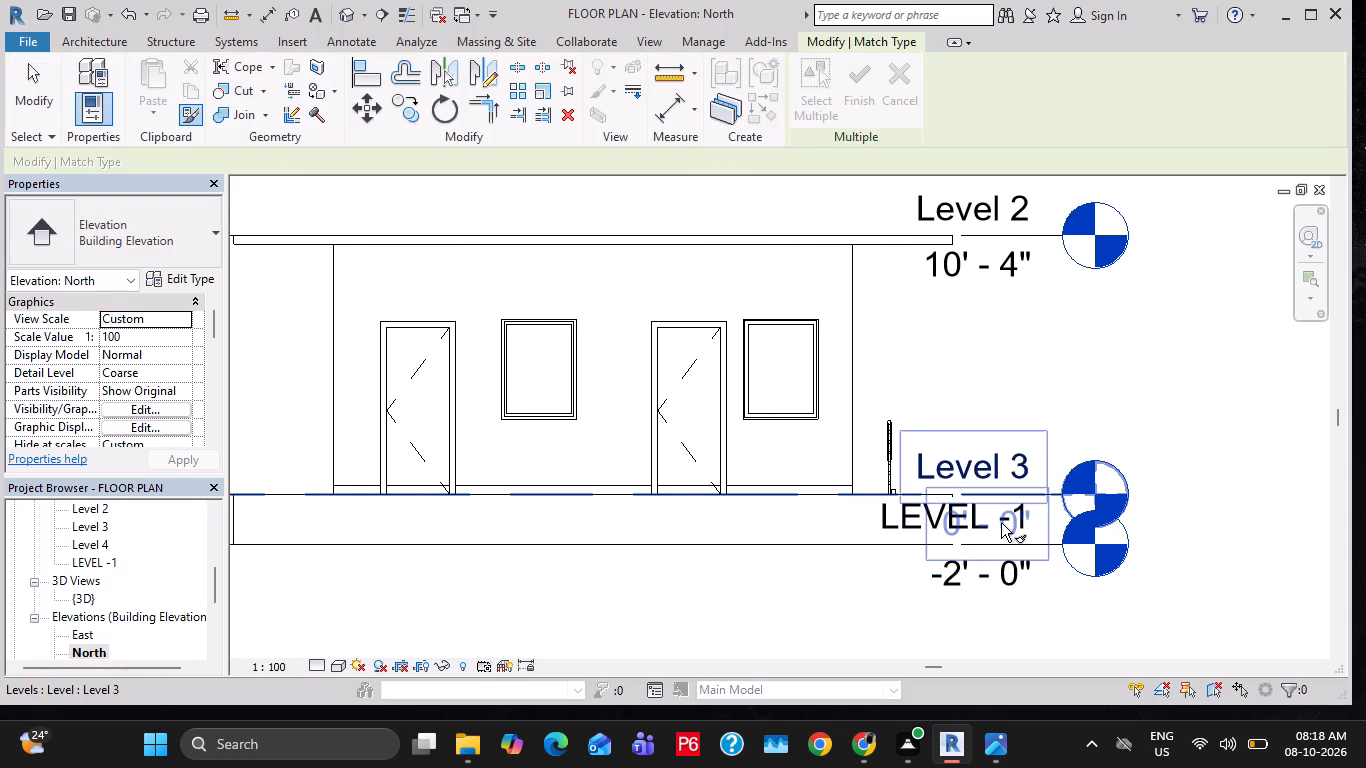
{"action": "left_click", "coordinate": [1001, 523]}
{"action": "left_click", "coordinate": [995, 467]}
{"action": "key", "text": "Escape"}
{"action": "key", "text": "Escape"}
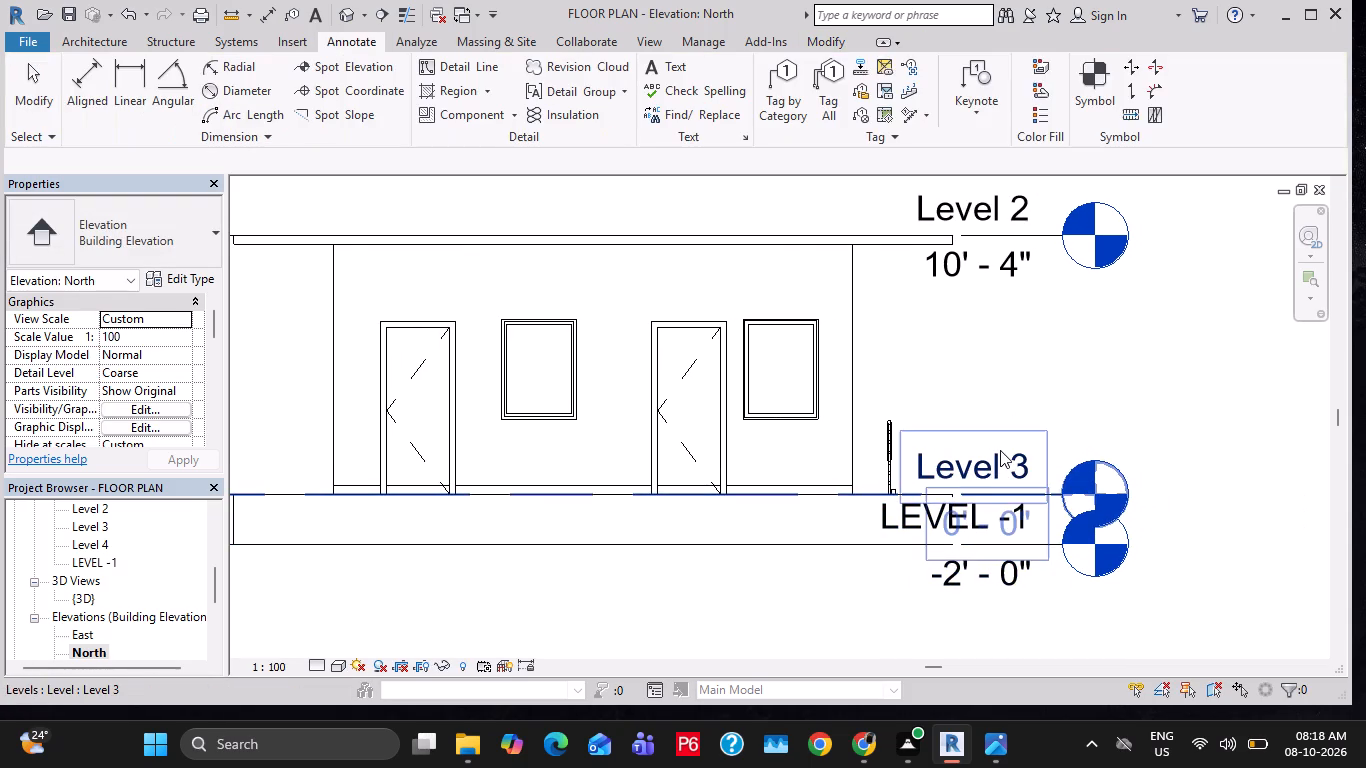
Undo the level rename, the ceiling layer thickness edit and the Level 2 elevation change.
{"action": "key", "text": "ctrl+z"}
{"action": "key", "text": "ctrl+z"}
{"action": "key", "text": "ctrl+z"}
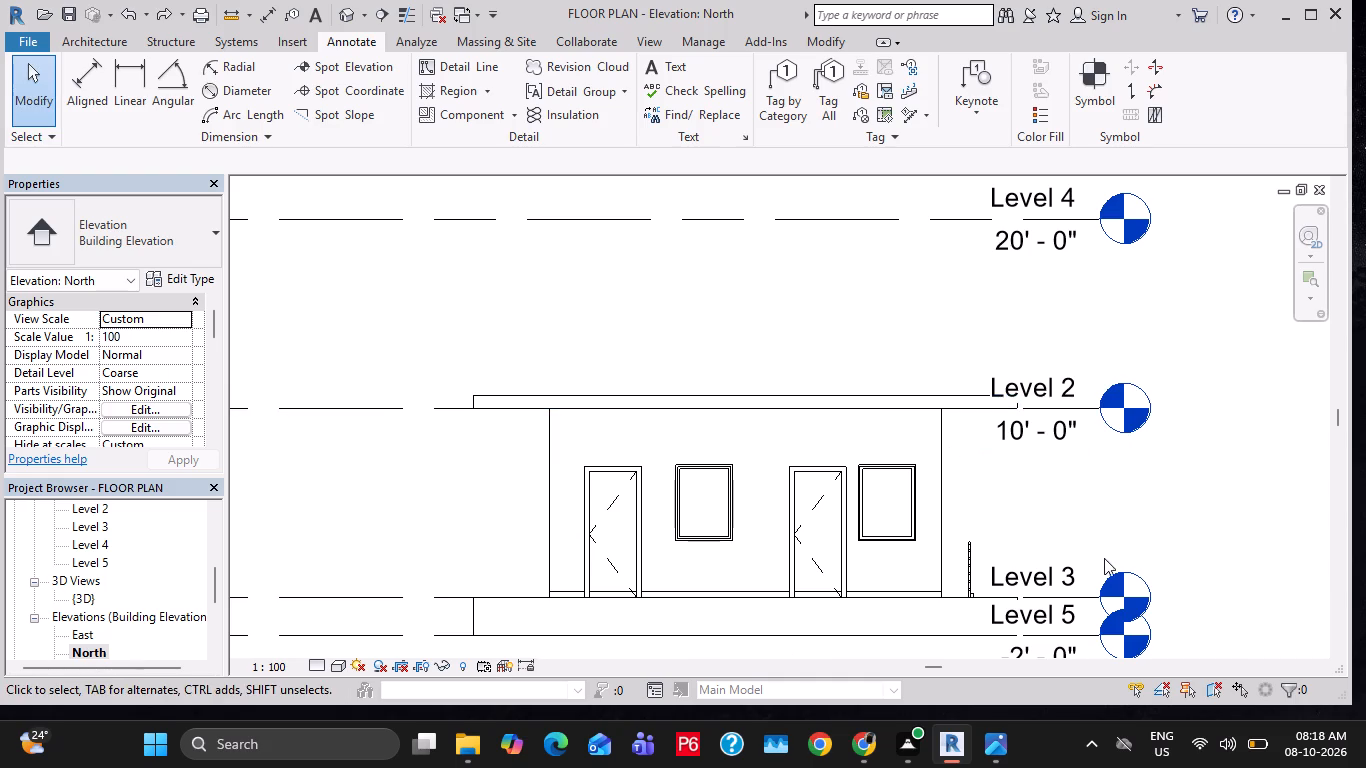
{"action": "key", "text": "Escape"}
{"action": "key", "text": "Escape"}
{"action": "key", "text": "Escape"}
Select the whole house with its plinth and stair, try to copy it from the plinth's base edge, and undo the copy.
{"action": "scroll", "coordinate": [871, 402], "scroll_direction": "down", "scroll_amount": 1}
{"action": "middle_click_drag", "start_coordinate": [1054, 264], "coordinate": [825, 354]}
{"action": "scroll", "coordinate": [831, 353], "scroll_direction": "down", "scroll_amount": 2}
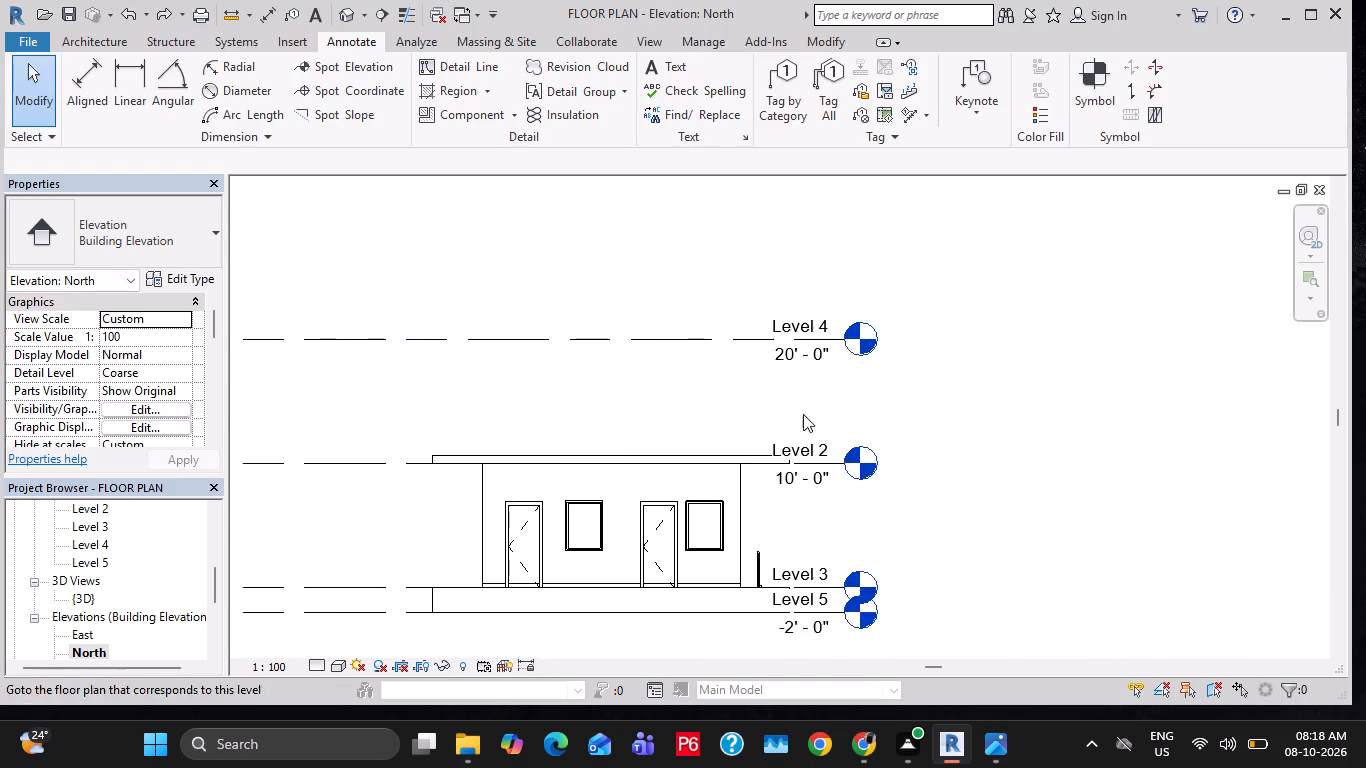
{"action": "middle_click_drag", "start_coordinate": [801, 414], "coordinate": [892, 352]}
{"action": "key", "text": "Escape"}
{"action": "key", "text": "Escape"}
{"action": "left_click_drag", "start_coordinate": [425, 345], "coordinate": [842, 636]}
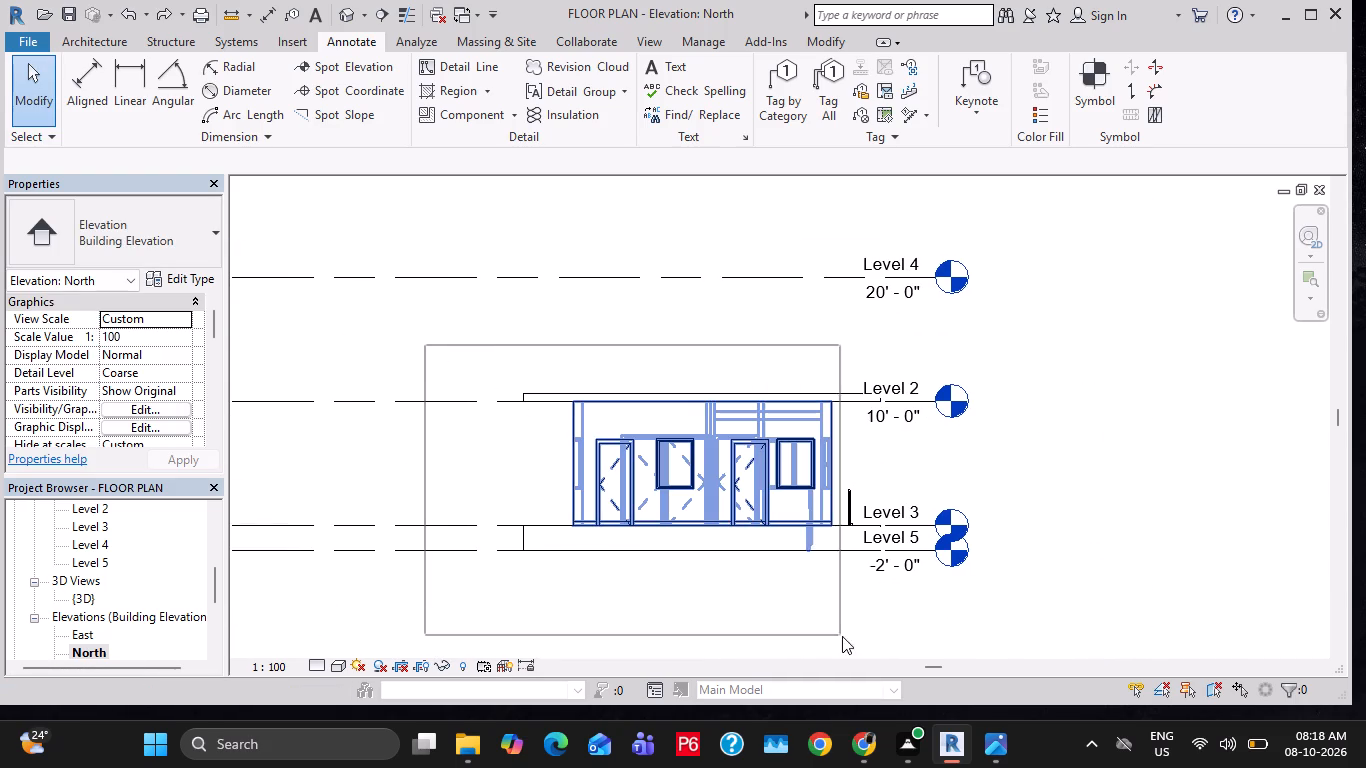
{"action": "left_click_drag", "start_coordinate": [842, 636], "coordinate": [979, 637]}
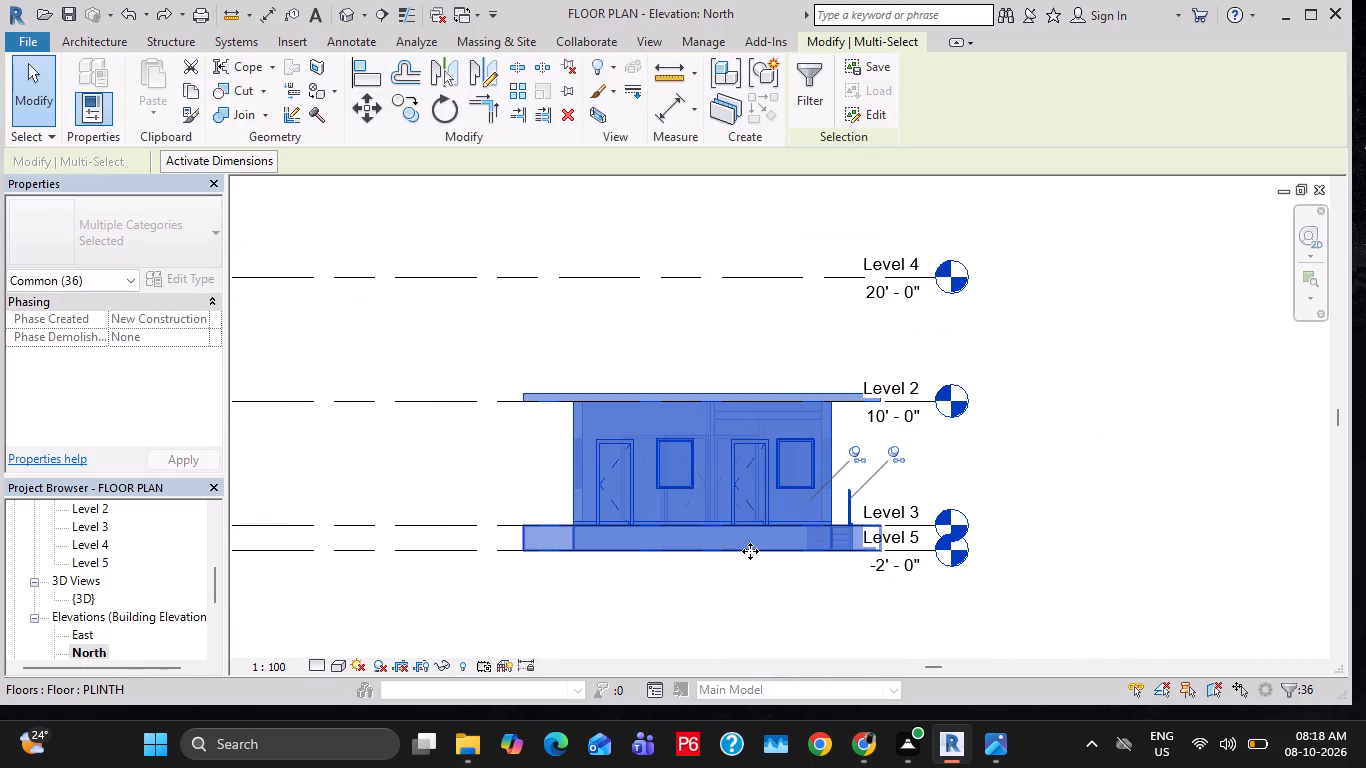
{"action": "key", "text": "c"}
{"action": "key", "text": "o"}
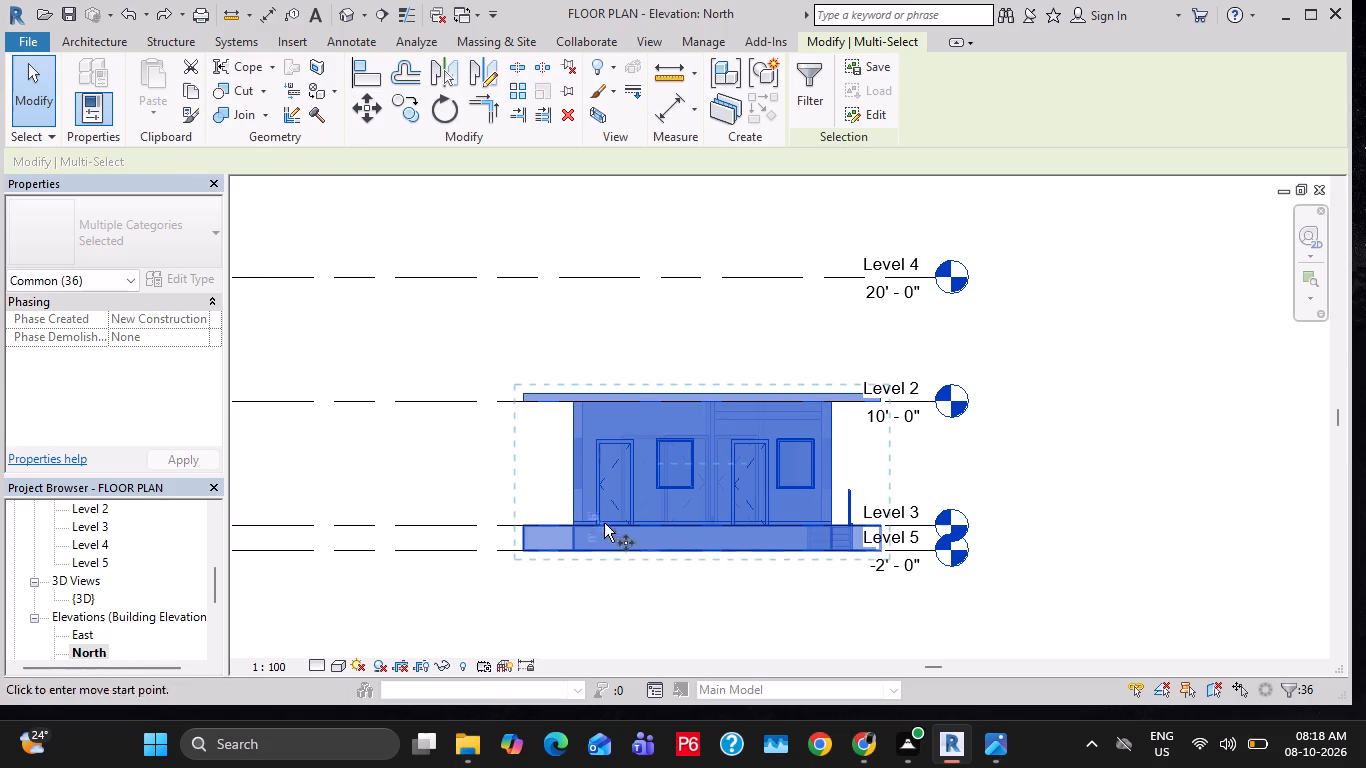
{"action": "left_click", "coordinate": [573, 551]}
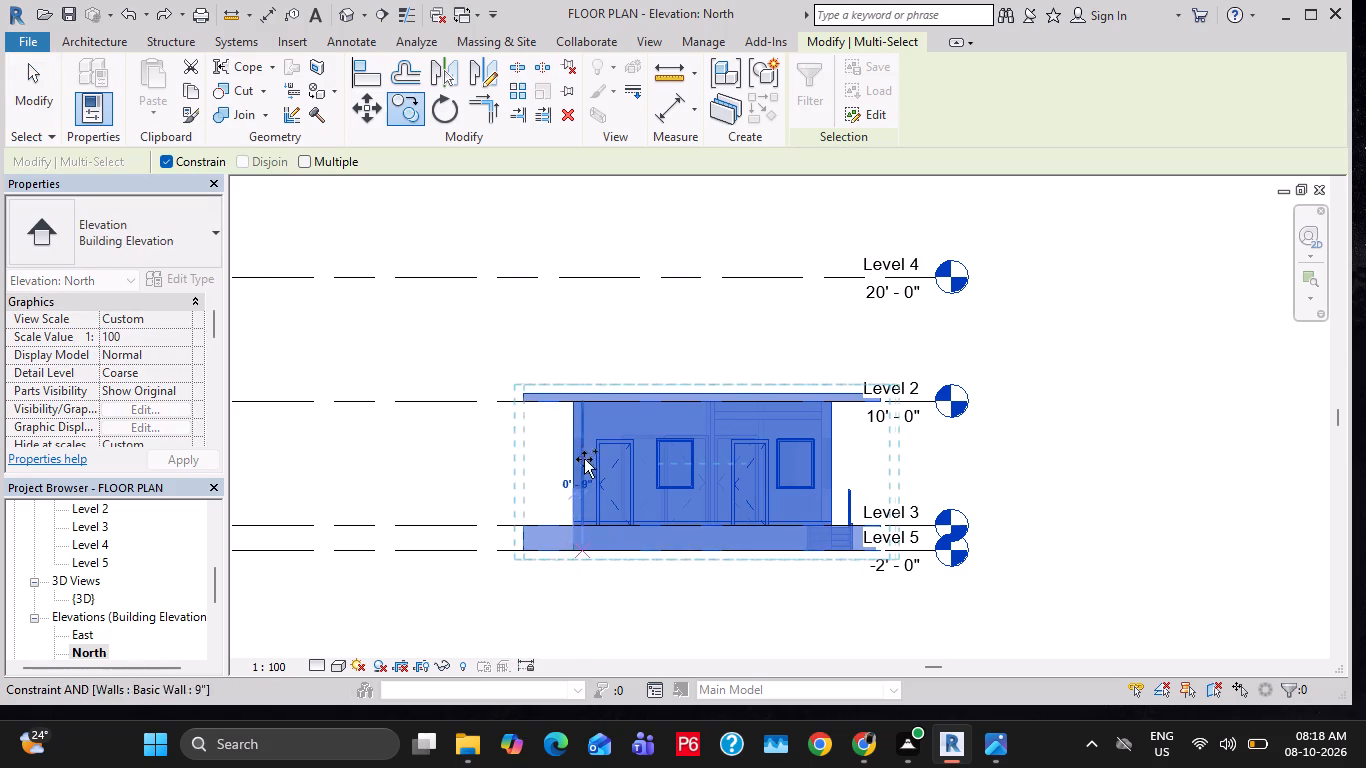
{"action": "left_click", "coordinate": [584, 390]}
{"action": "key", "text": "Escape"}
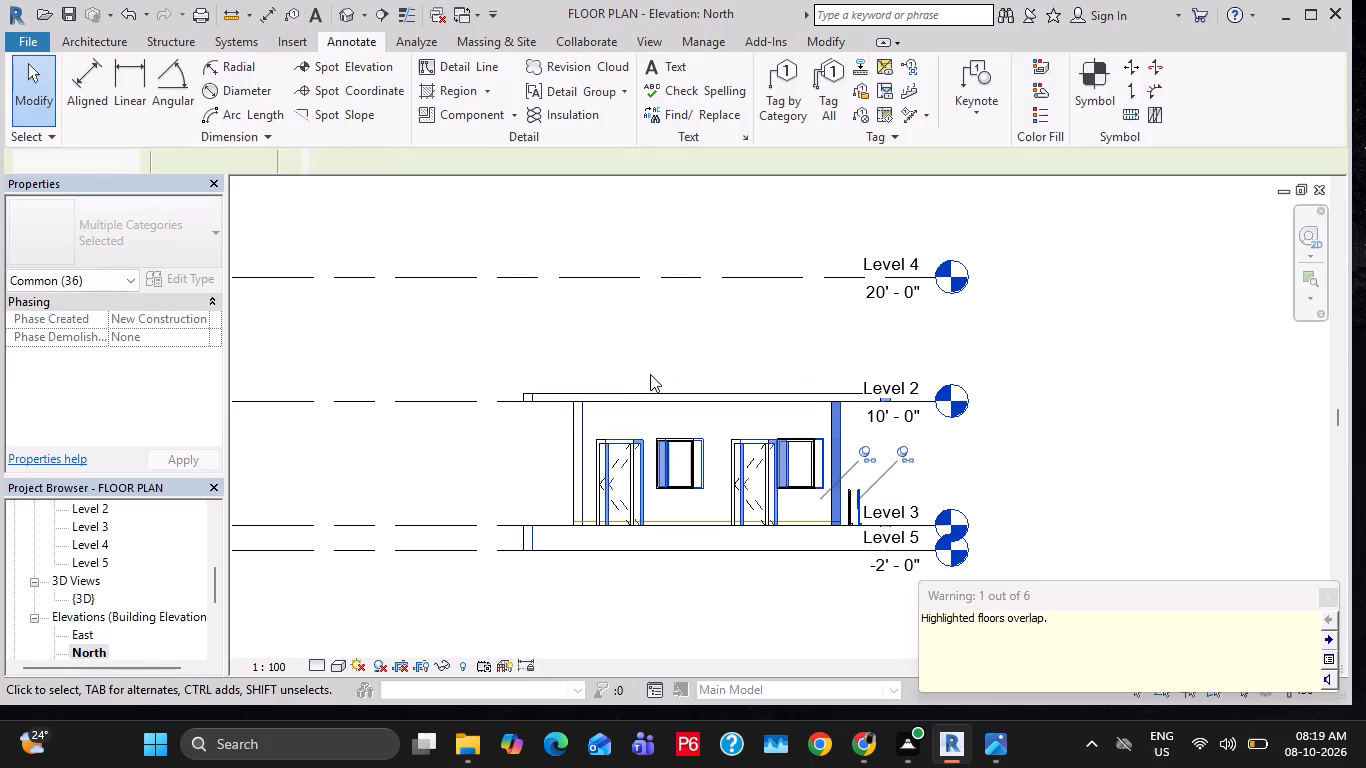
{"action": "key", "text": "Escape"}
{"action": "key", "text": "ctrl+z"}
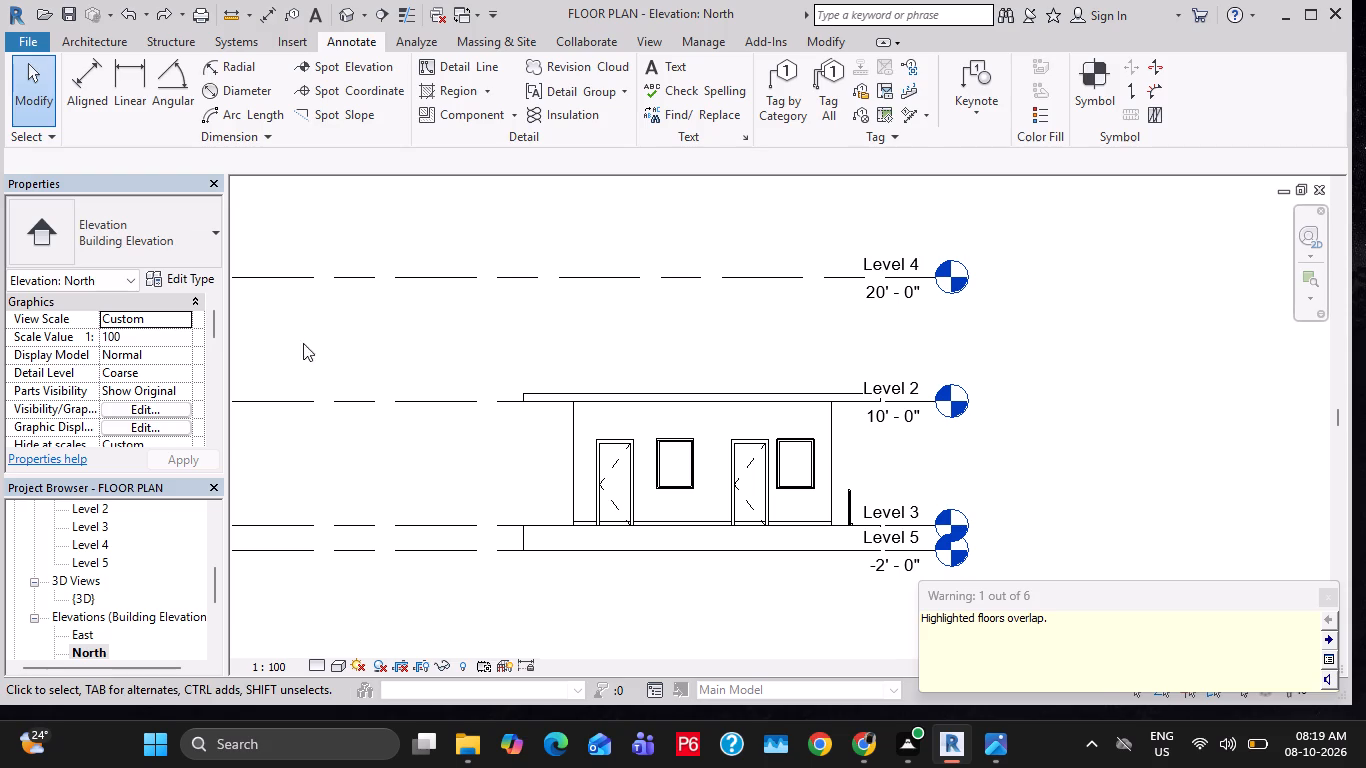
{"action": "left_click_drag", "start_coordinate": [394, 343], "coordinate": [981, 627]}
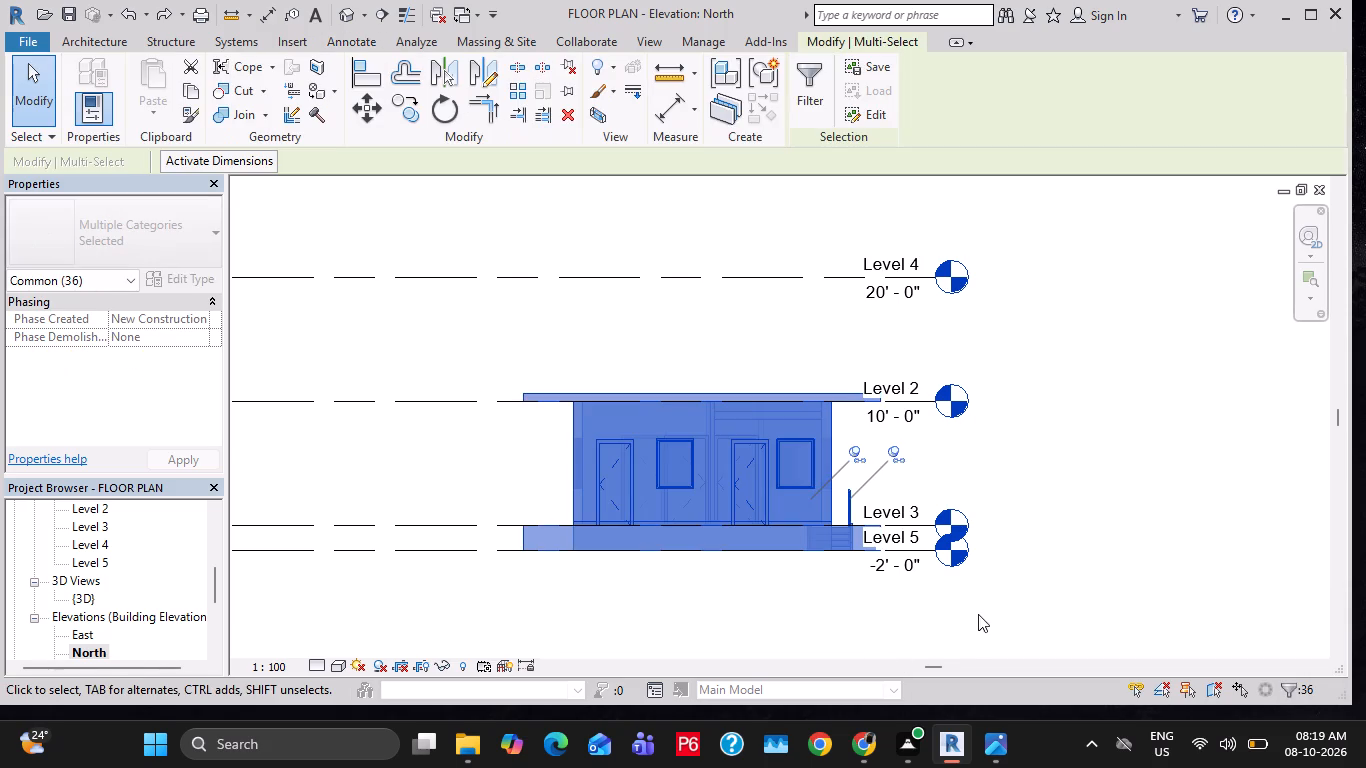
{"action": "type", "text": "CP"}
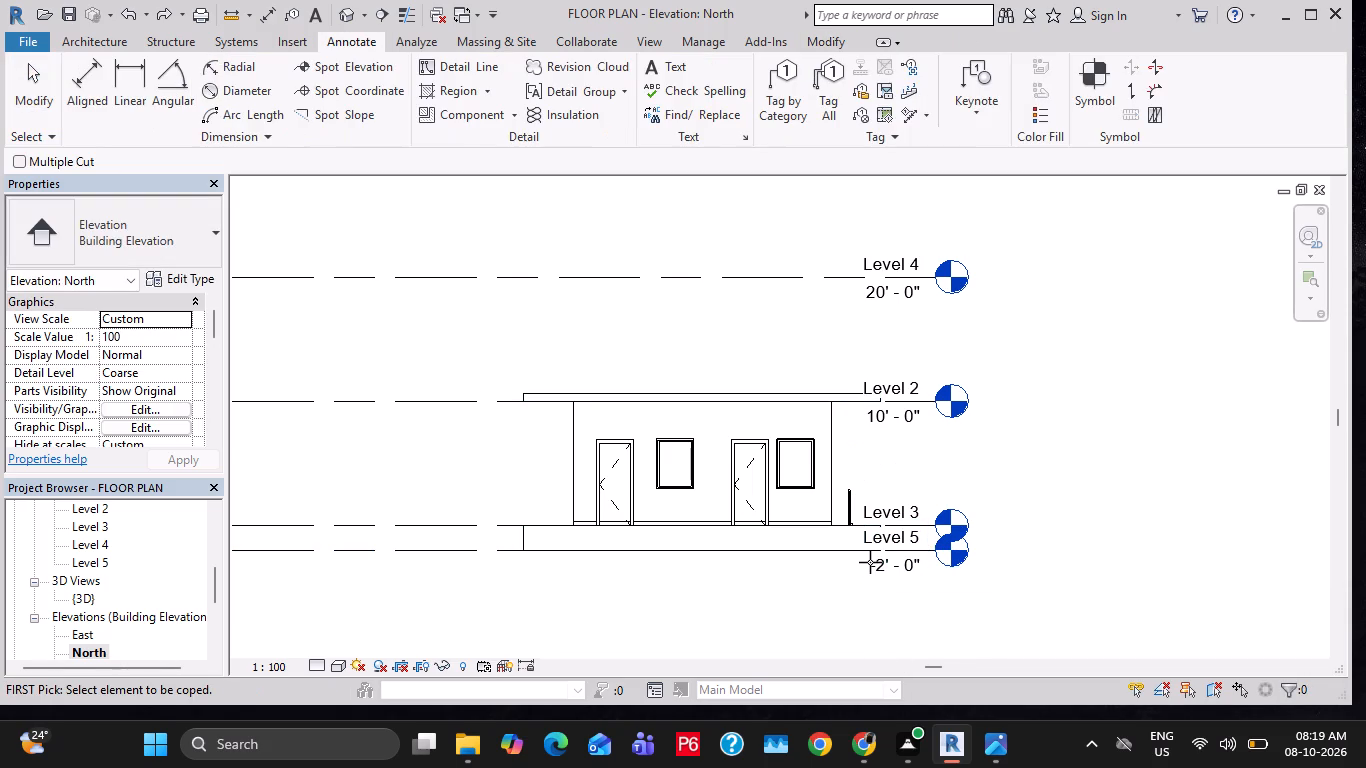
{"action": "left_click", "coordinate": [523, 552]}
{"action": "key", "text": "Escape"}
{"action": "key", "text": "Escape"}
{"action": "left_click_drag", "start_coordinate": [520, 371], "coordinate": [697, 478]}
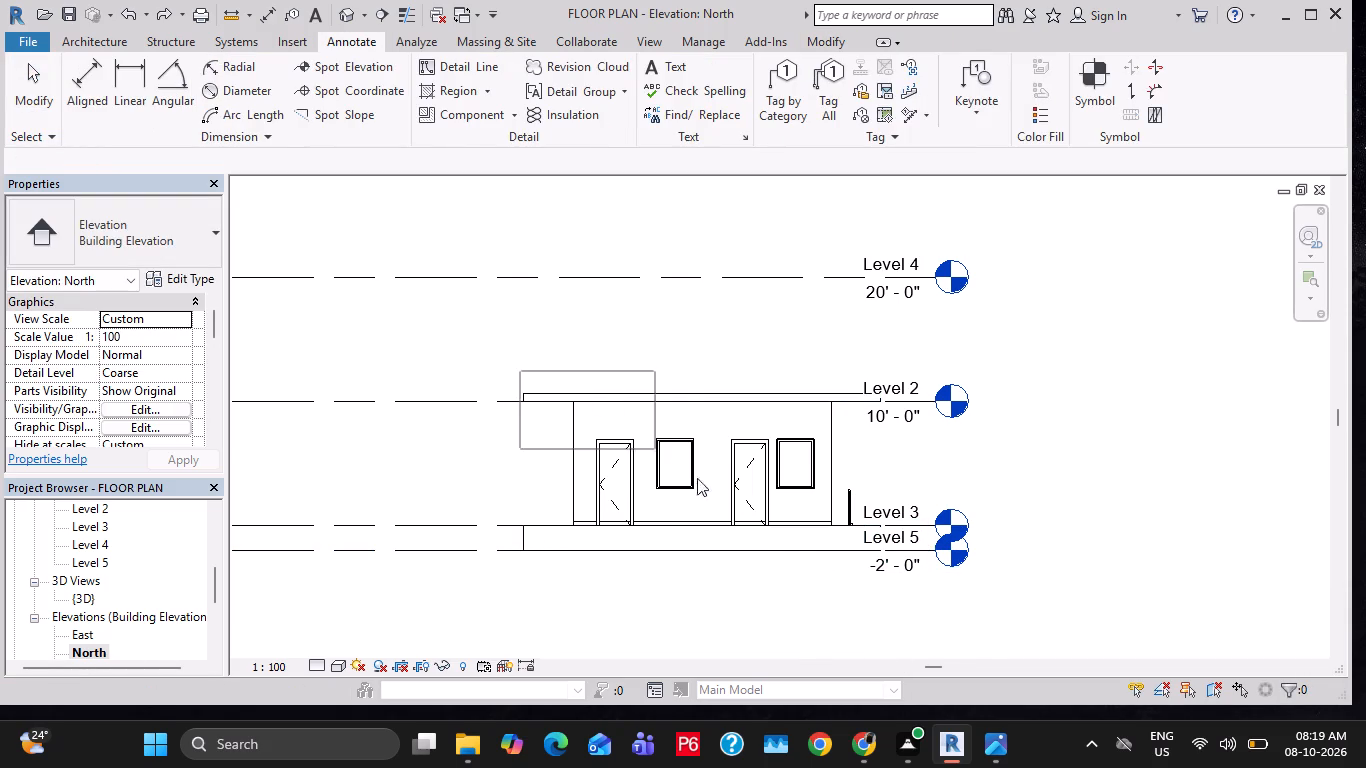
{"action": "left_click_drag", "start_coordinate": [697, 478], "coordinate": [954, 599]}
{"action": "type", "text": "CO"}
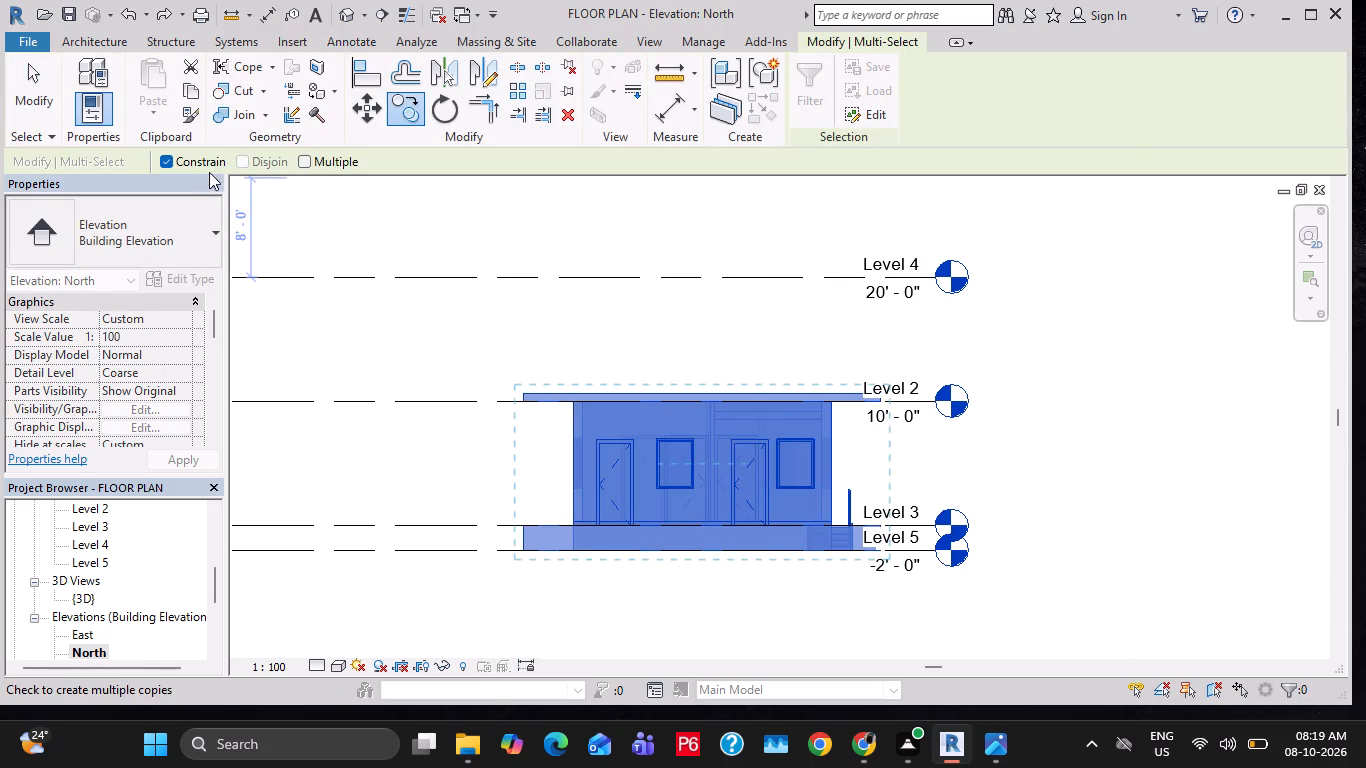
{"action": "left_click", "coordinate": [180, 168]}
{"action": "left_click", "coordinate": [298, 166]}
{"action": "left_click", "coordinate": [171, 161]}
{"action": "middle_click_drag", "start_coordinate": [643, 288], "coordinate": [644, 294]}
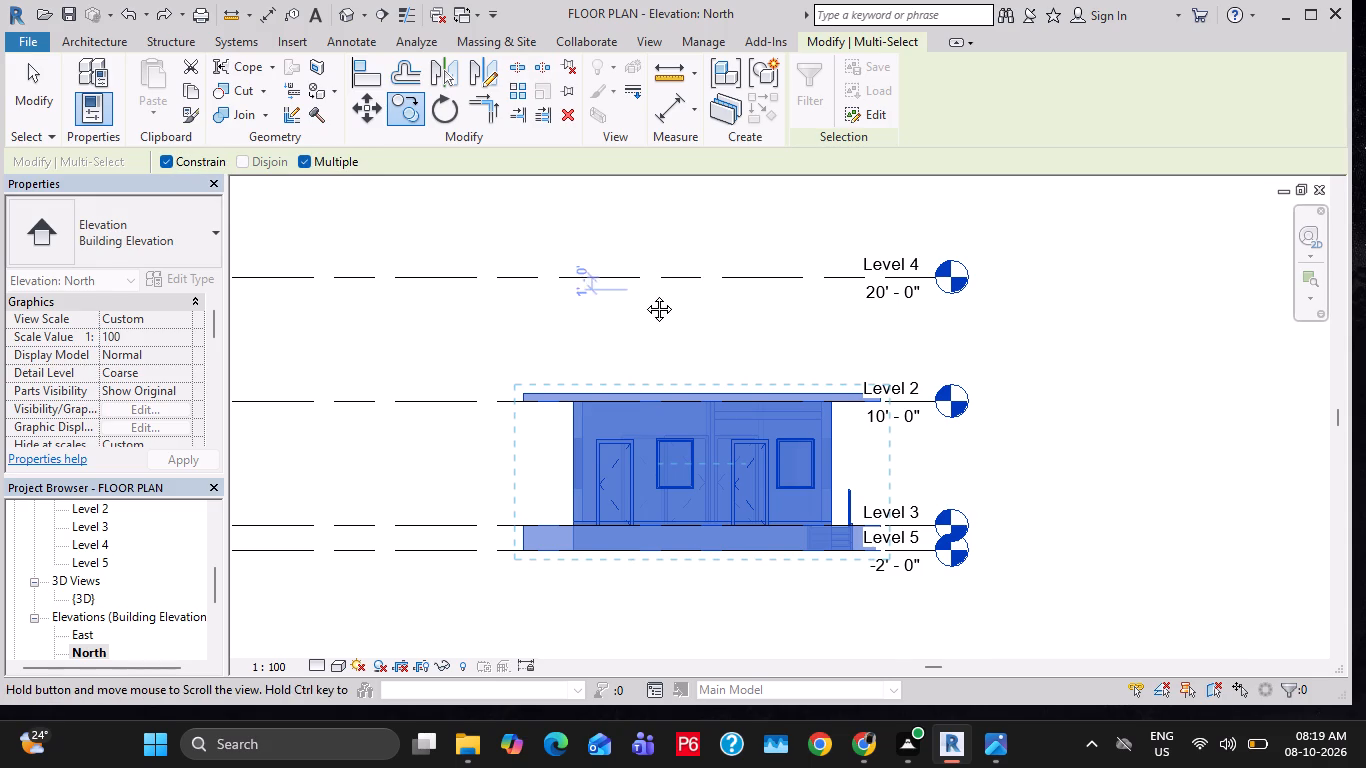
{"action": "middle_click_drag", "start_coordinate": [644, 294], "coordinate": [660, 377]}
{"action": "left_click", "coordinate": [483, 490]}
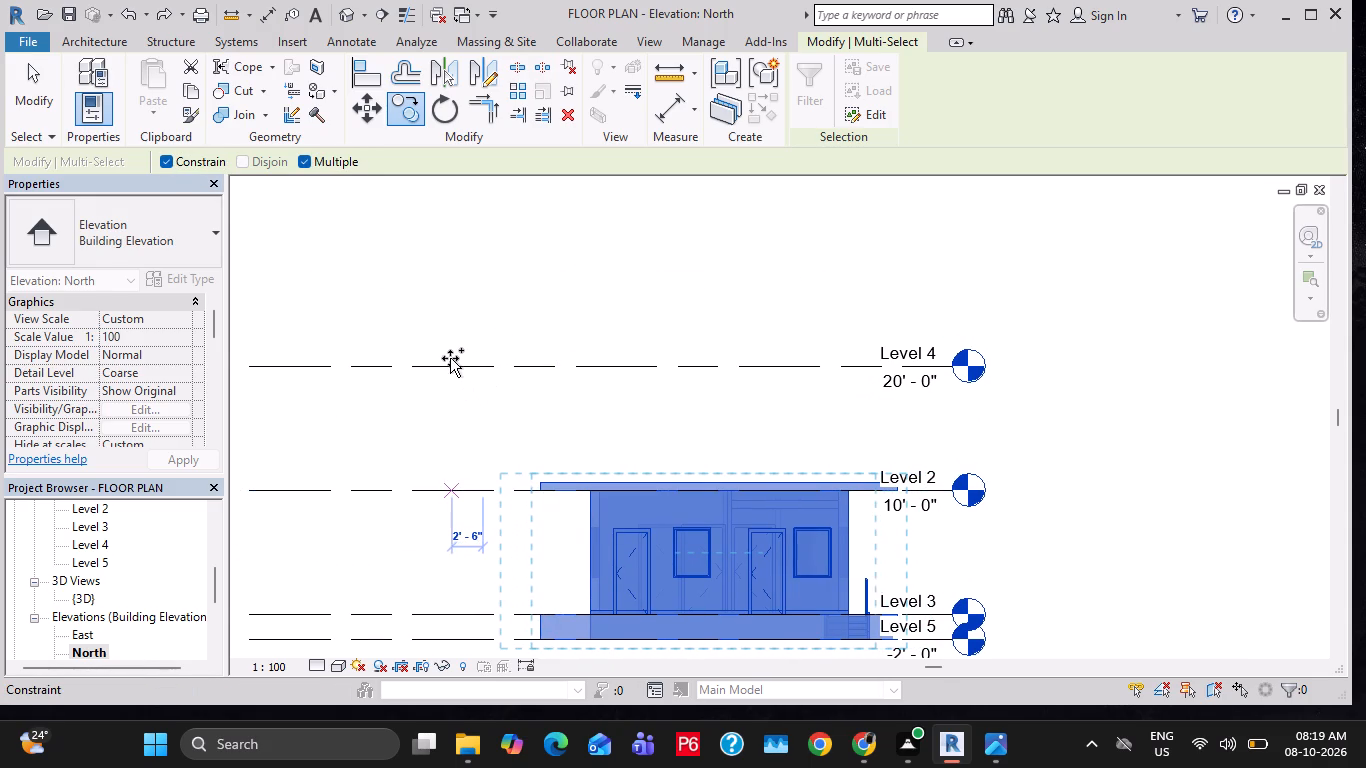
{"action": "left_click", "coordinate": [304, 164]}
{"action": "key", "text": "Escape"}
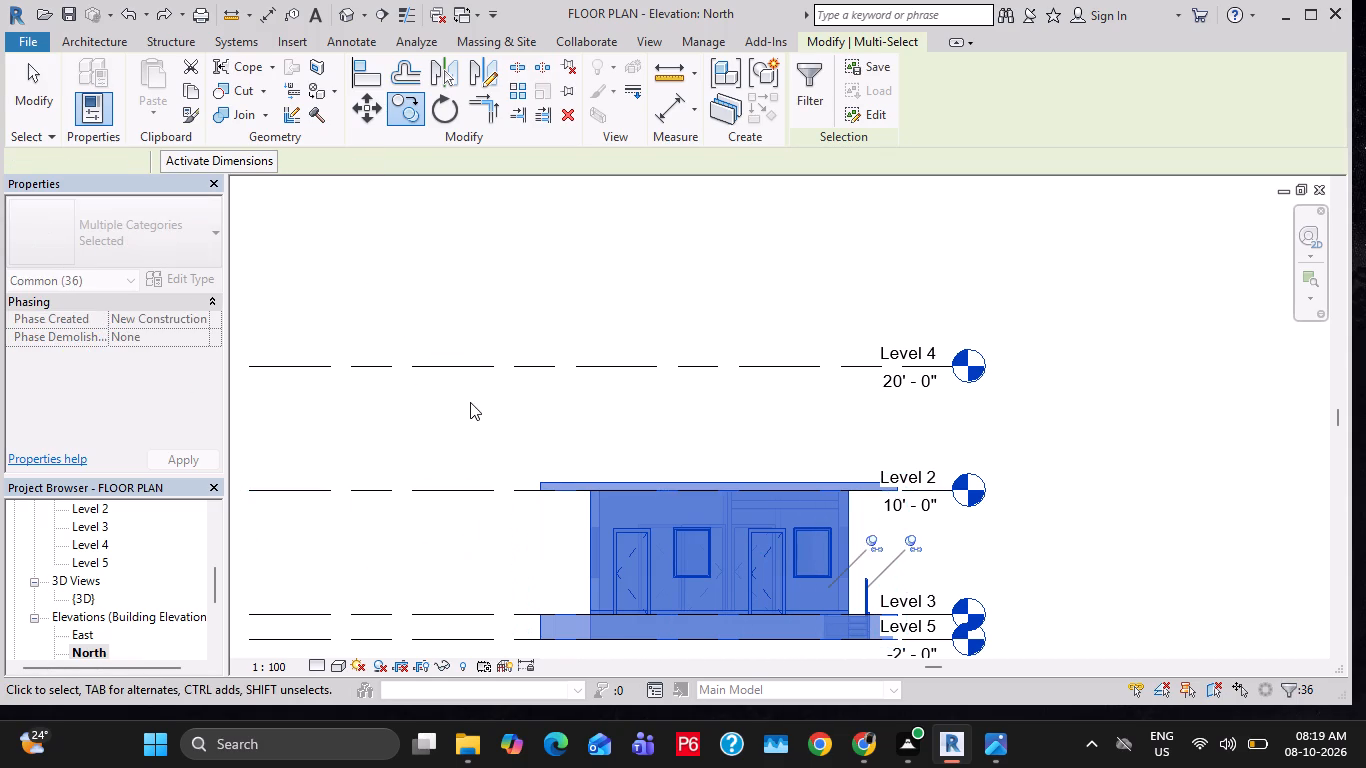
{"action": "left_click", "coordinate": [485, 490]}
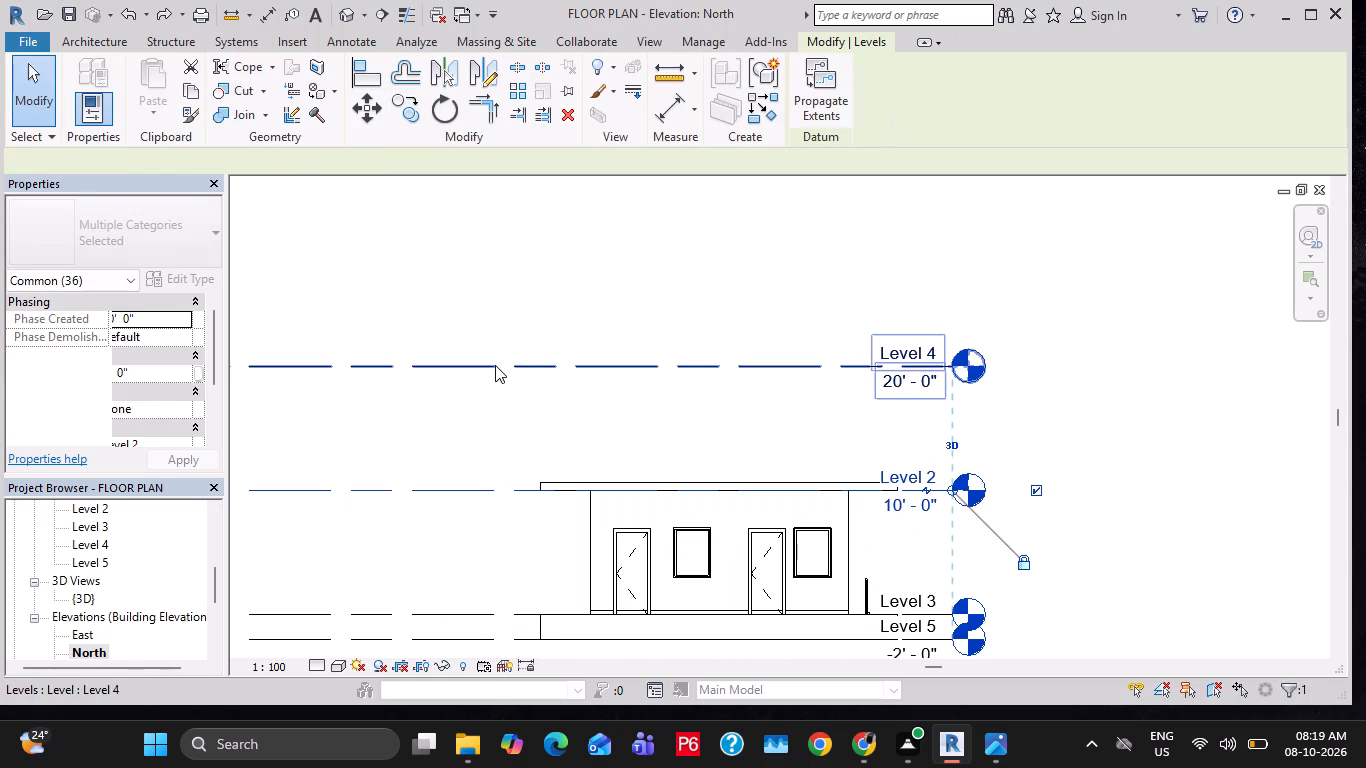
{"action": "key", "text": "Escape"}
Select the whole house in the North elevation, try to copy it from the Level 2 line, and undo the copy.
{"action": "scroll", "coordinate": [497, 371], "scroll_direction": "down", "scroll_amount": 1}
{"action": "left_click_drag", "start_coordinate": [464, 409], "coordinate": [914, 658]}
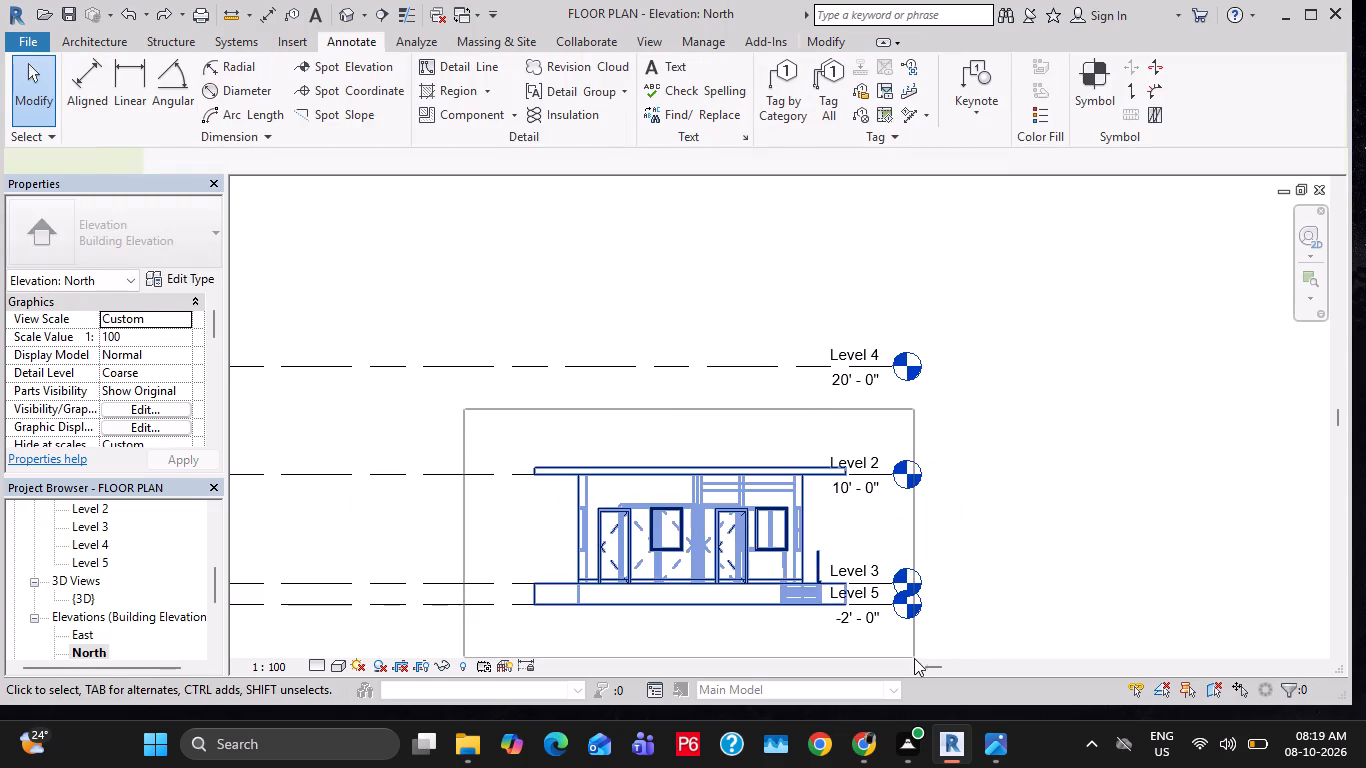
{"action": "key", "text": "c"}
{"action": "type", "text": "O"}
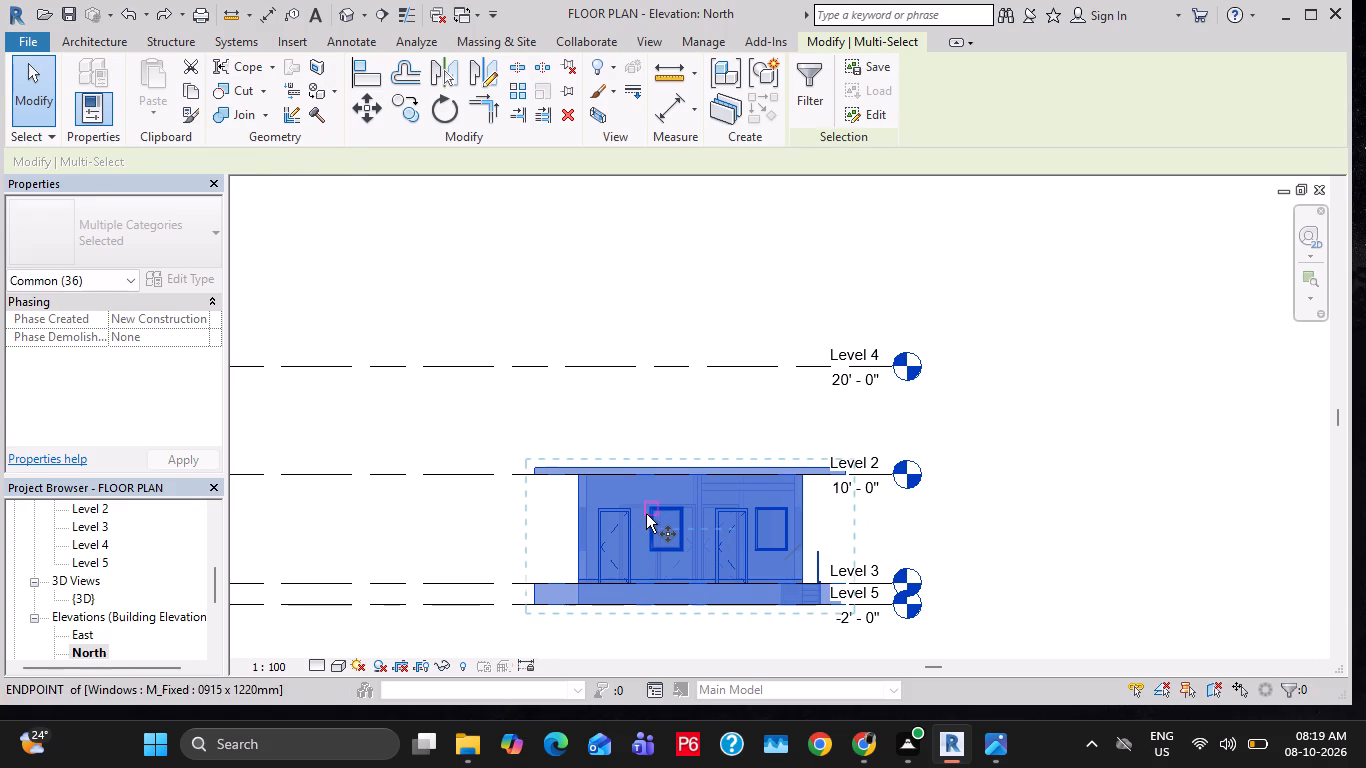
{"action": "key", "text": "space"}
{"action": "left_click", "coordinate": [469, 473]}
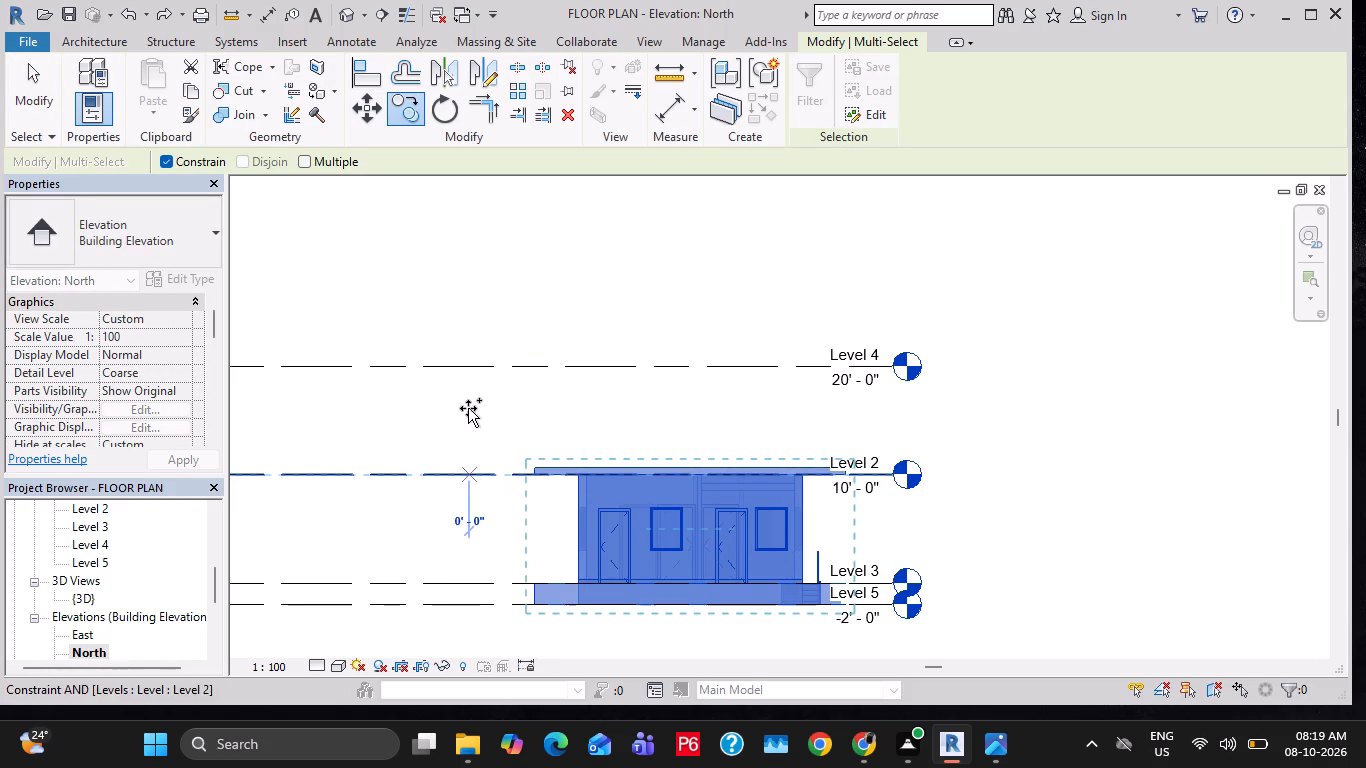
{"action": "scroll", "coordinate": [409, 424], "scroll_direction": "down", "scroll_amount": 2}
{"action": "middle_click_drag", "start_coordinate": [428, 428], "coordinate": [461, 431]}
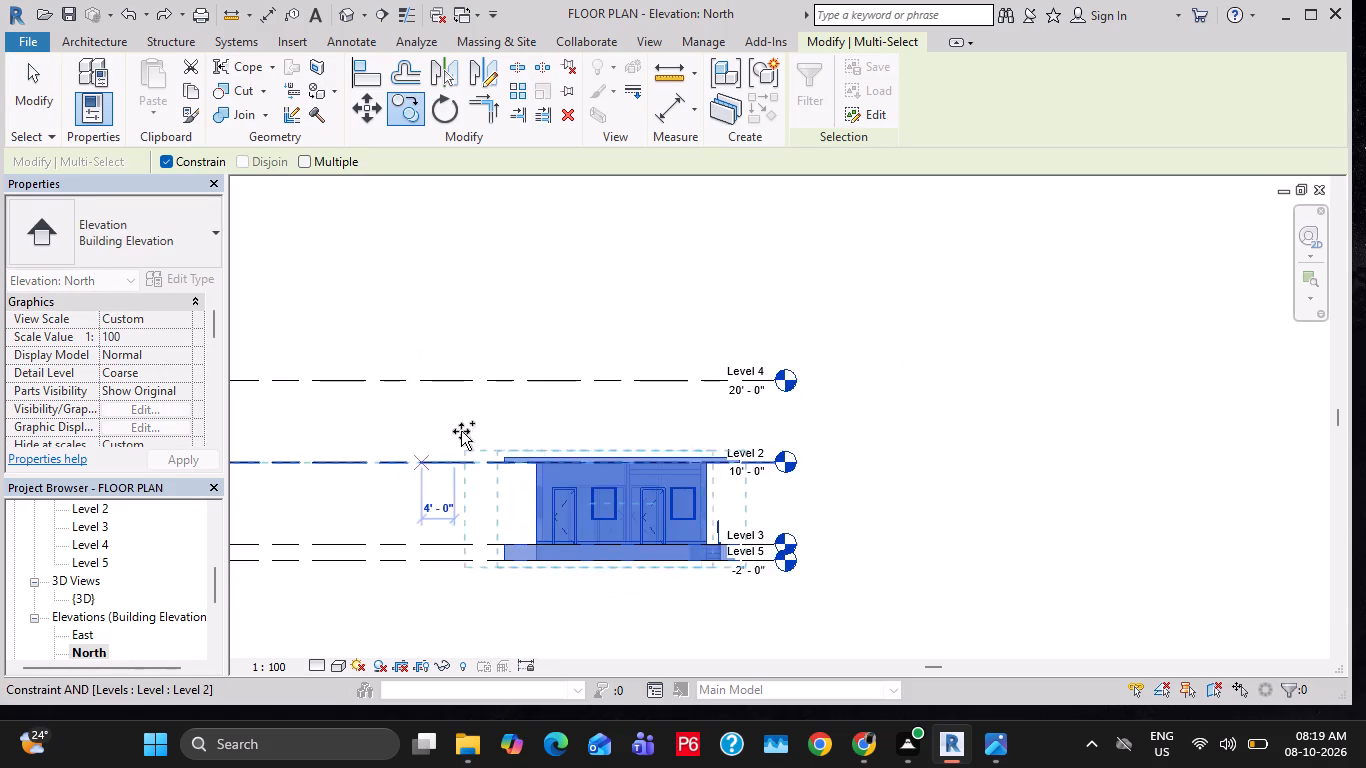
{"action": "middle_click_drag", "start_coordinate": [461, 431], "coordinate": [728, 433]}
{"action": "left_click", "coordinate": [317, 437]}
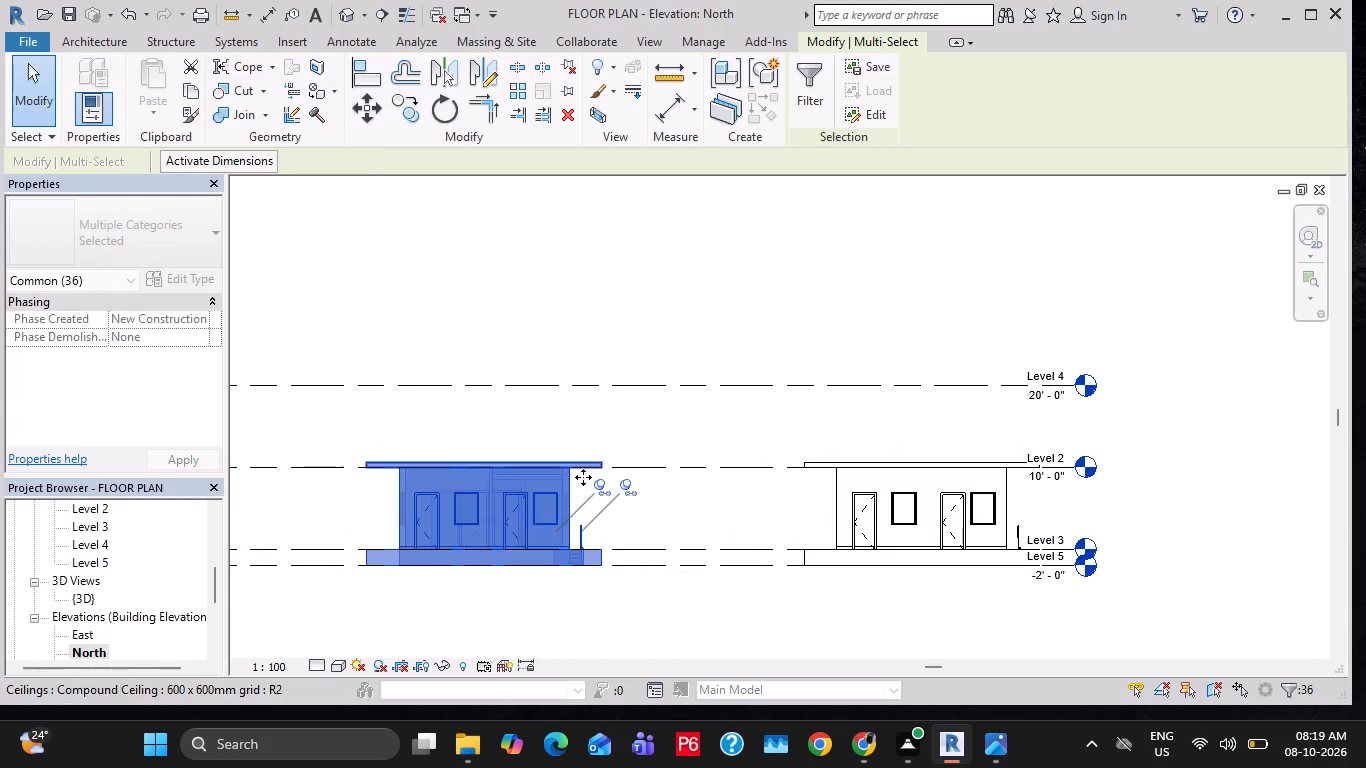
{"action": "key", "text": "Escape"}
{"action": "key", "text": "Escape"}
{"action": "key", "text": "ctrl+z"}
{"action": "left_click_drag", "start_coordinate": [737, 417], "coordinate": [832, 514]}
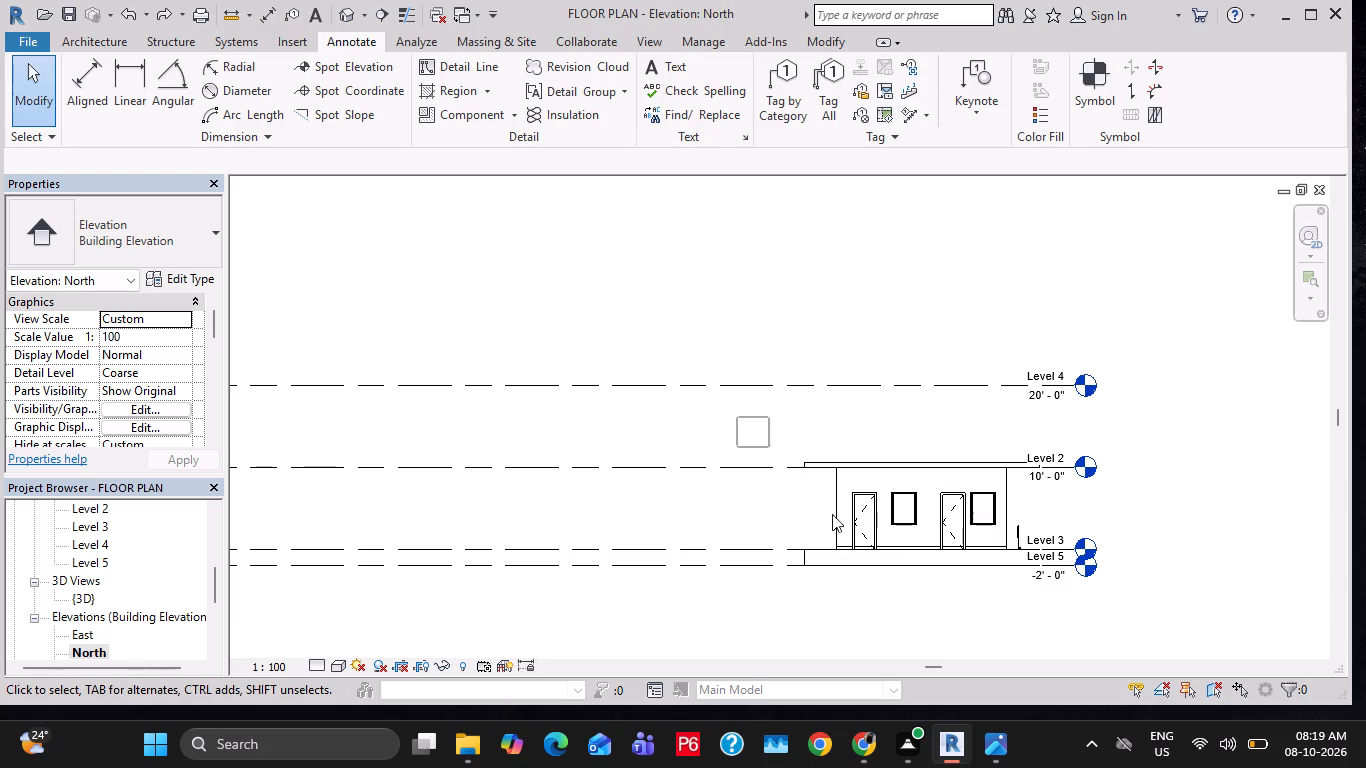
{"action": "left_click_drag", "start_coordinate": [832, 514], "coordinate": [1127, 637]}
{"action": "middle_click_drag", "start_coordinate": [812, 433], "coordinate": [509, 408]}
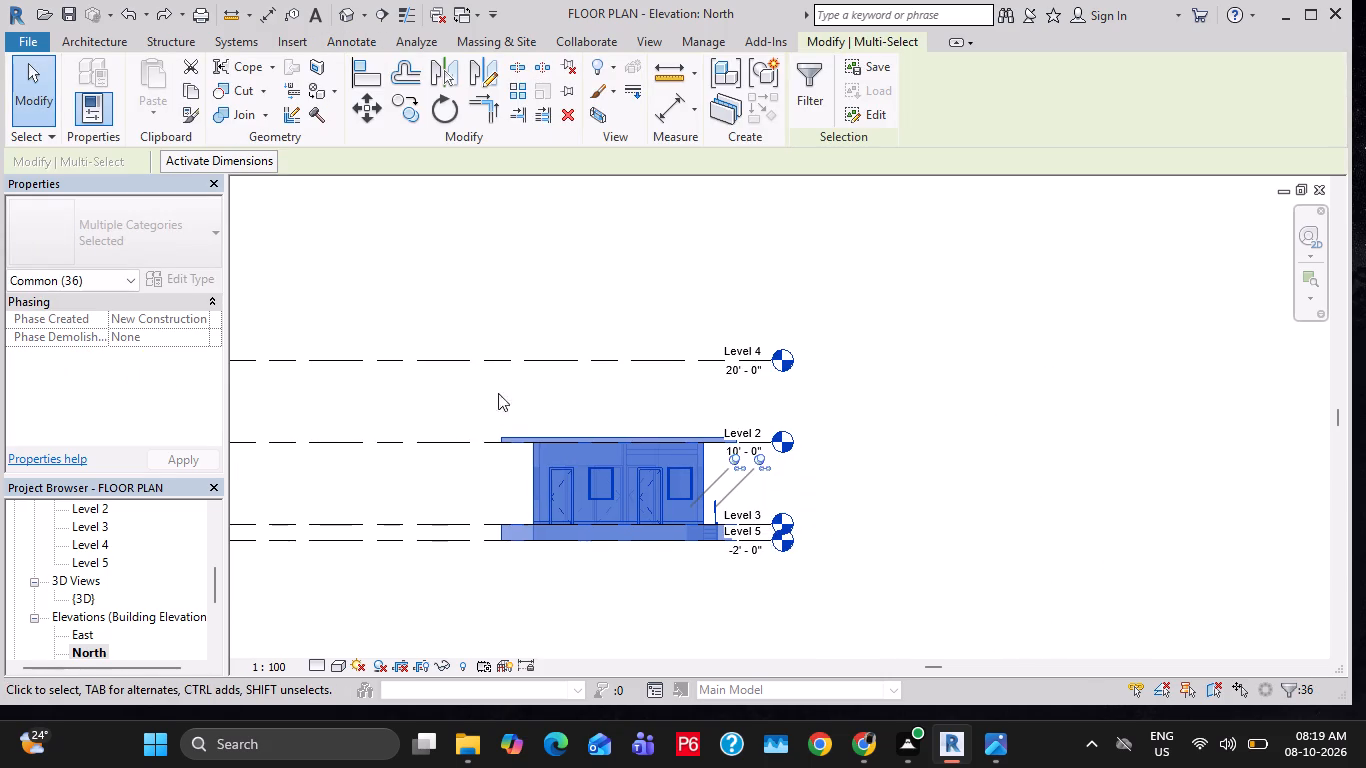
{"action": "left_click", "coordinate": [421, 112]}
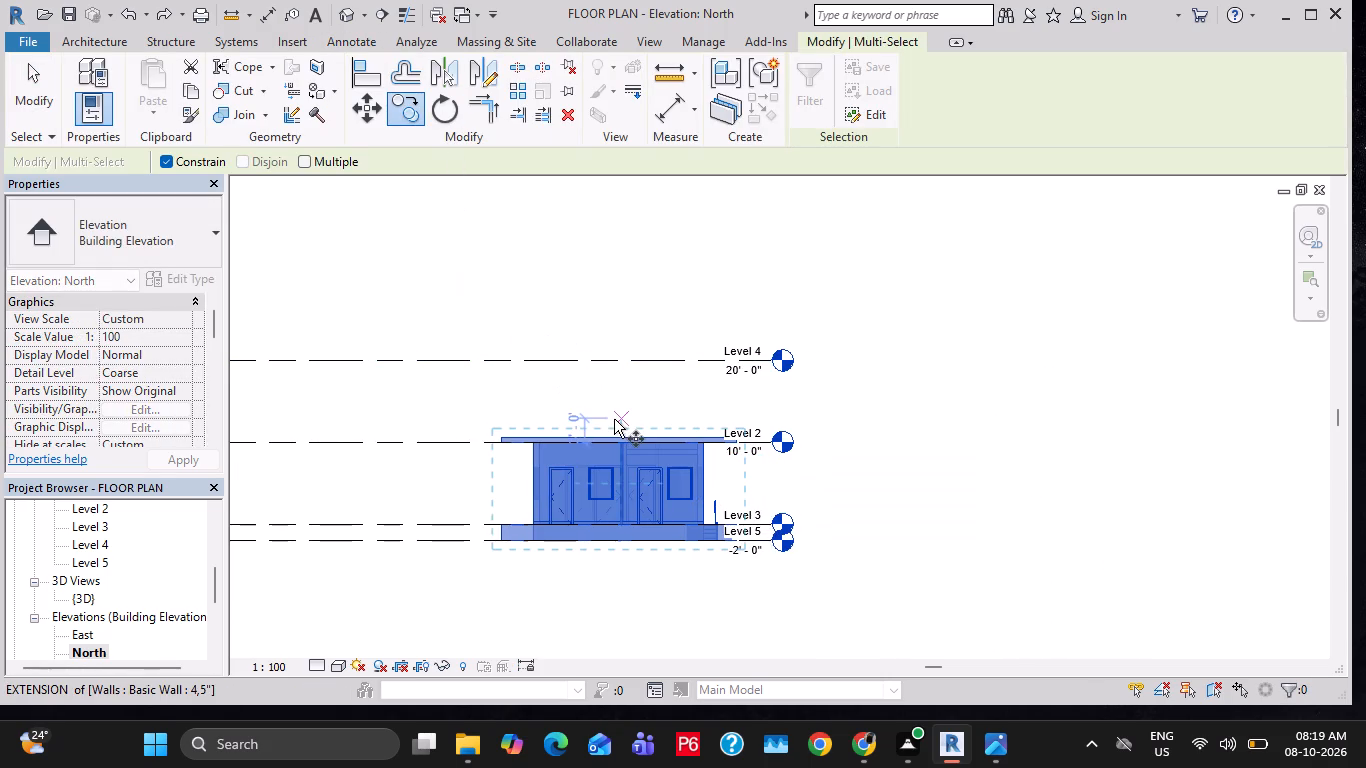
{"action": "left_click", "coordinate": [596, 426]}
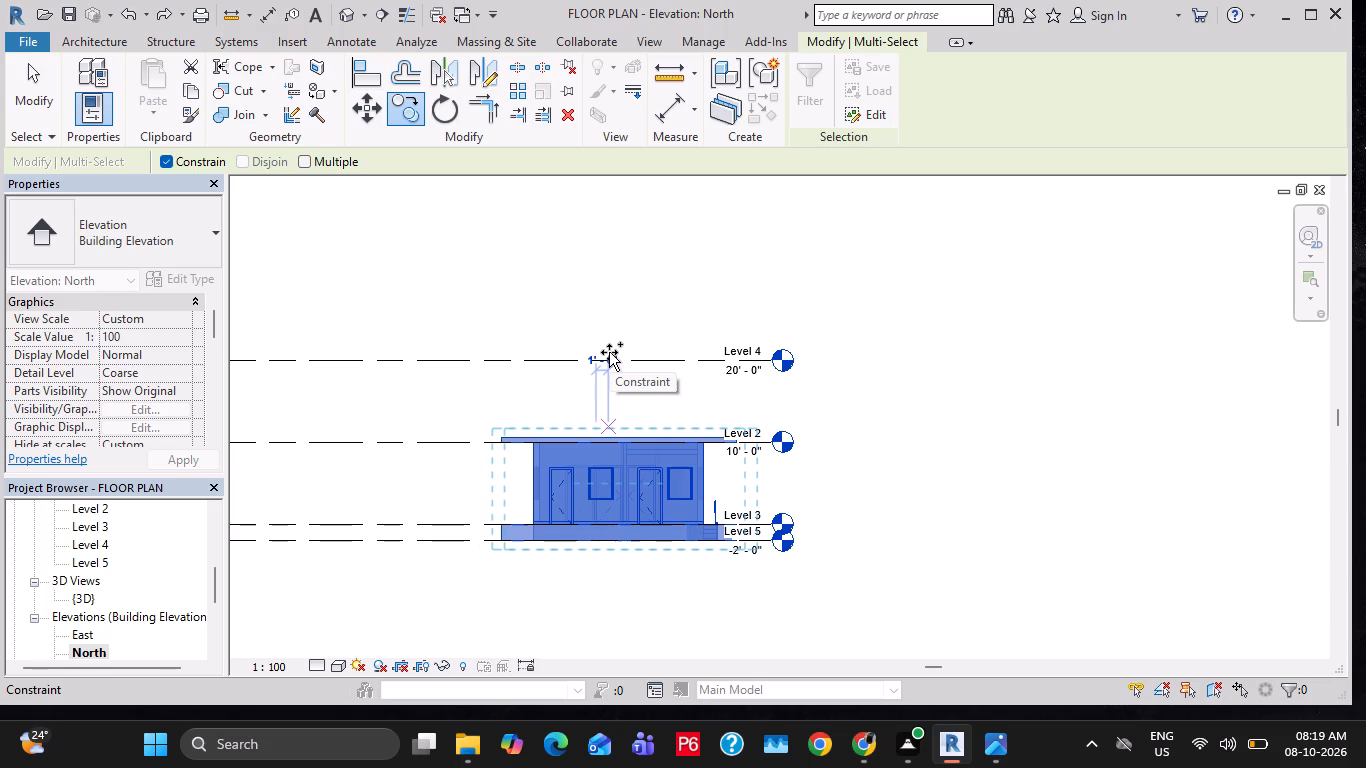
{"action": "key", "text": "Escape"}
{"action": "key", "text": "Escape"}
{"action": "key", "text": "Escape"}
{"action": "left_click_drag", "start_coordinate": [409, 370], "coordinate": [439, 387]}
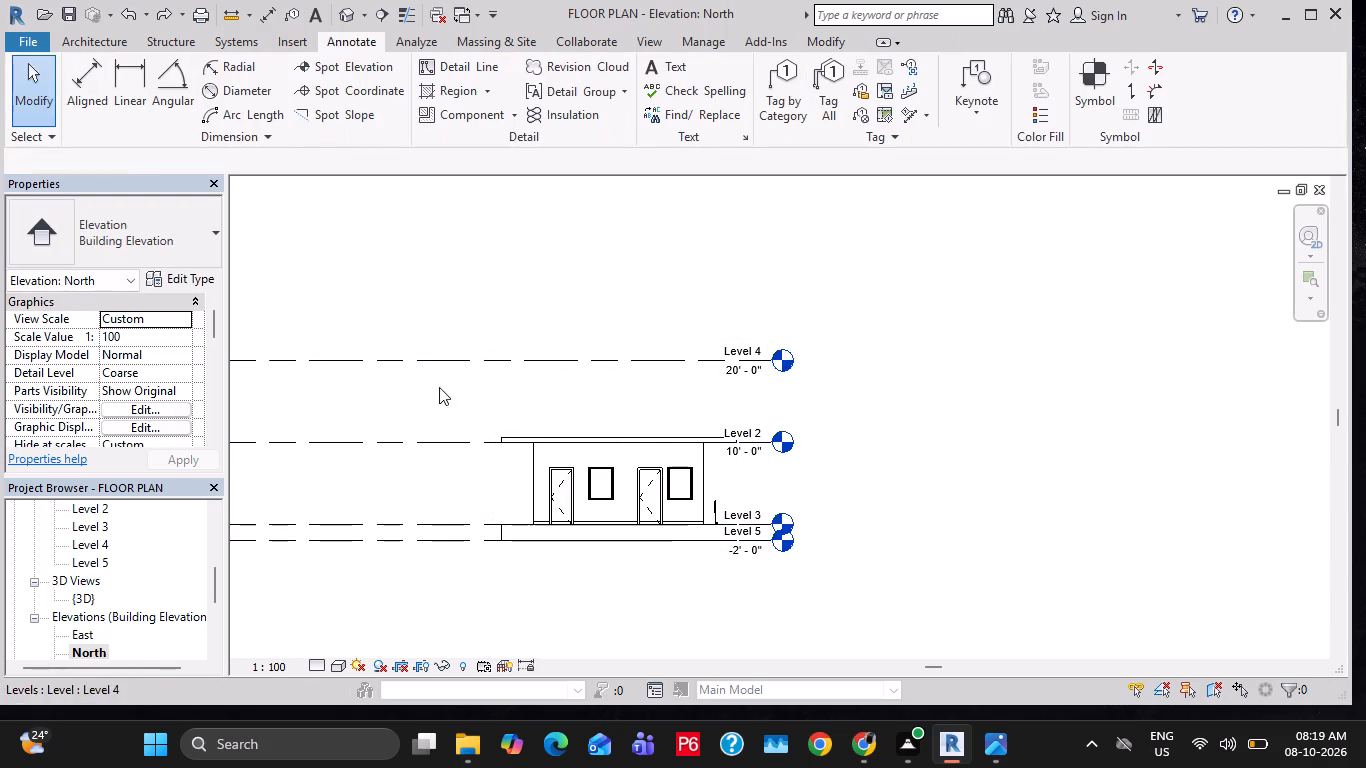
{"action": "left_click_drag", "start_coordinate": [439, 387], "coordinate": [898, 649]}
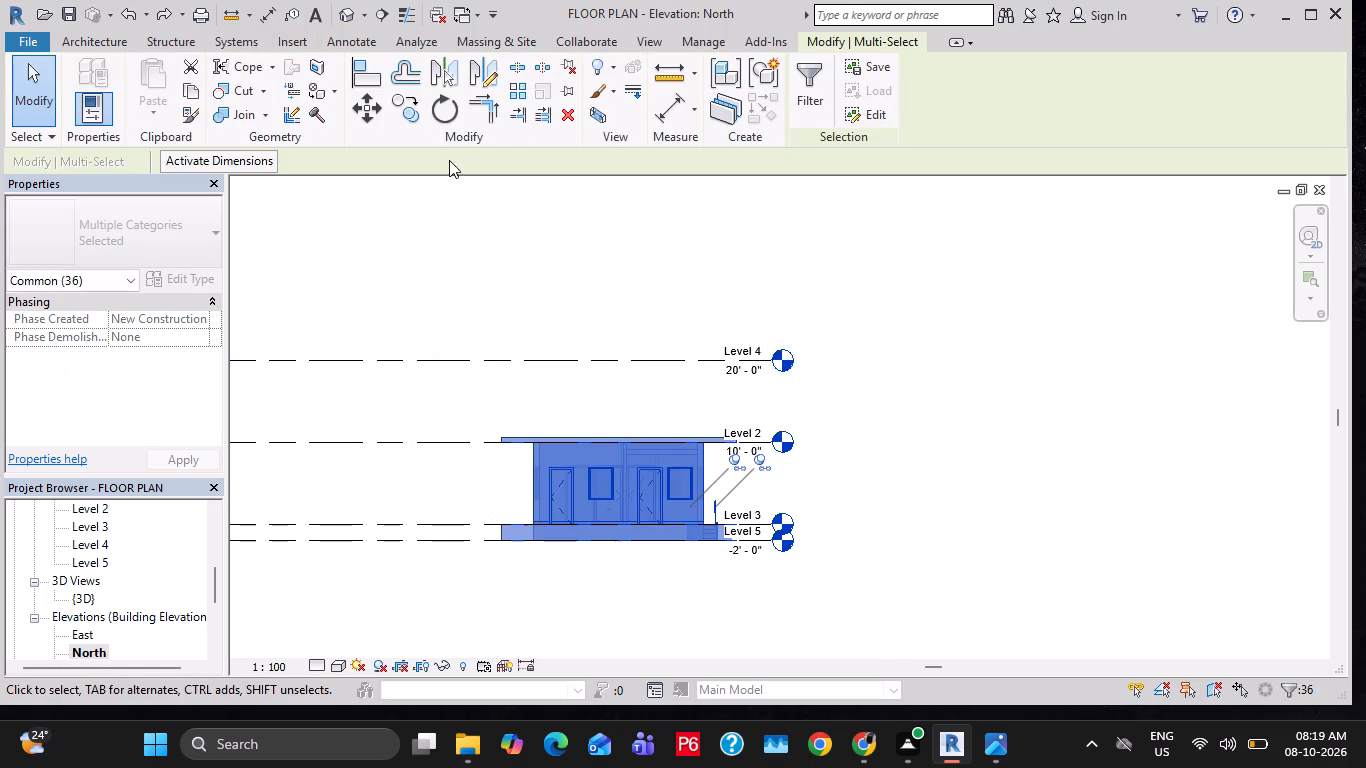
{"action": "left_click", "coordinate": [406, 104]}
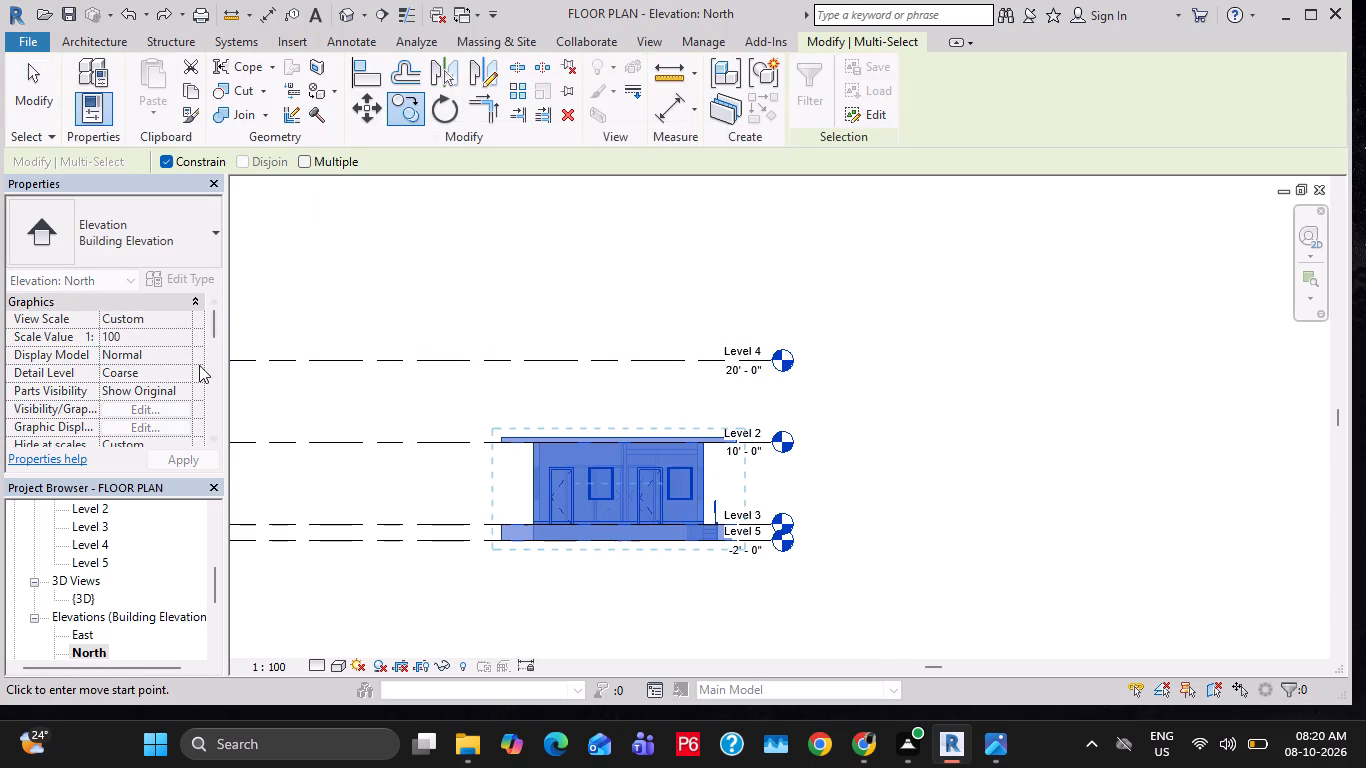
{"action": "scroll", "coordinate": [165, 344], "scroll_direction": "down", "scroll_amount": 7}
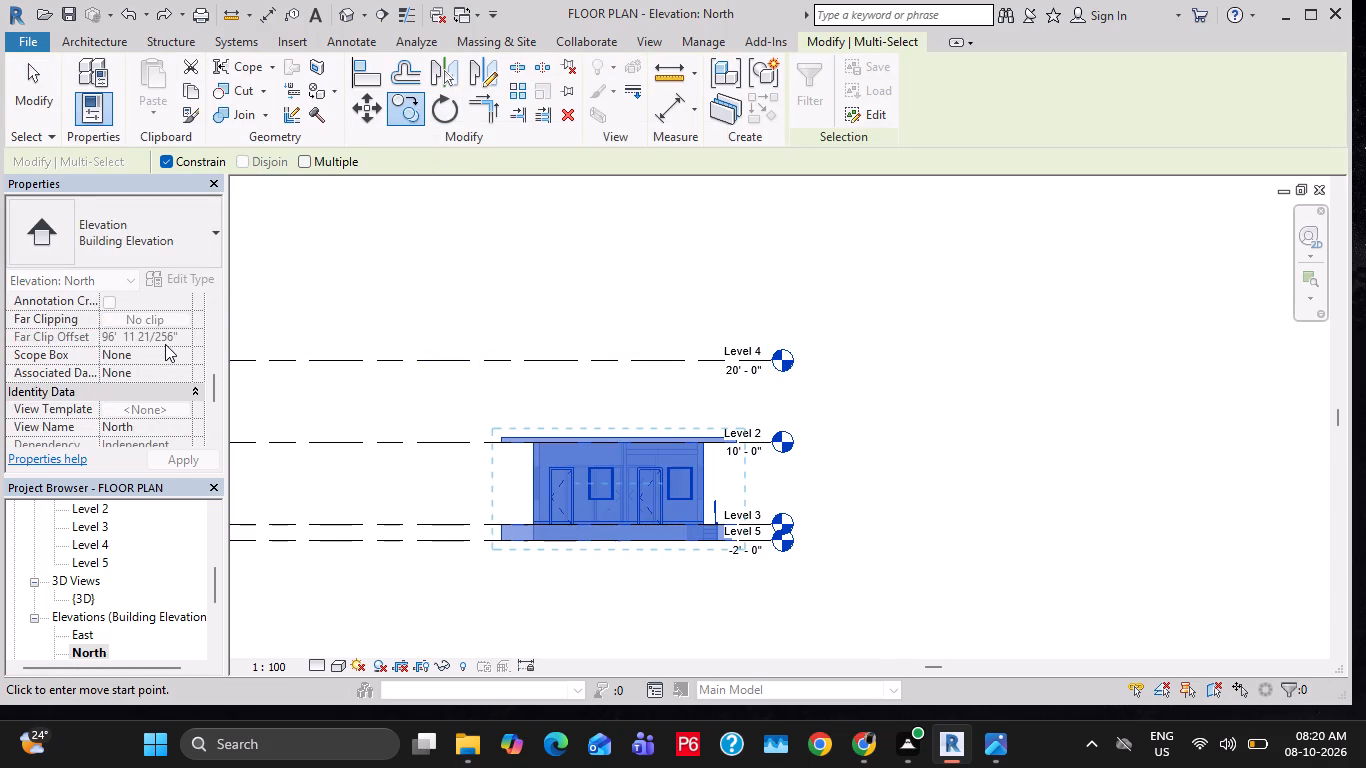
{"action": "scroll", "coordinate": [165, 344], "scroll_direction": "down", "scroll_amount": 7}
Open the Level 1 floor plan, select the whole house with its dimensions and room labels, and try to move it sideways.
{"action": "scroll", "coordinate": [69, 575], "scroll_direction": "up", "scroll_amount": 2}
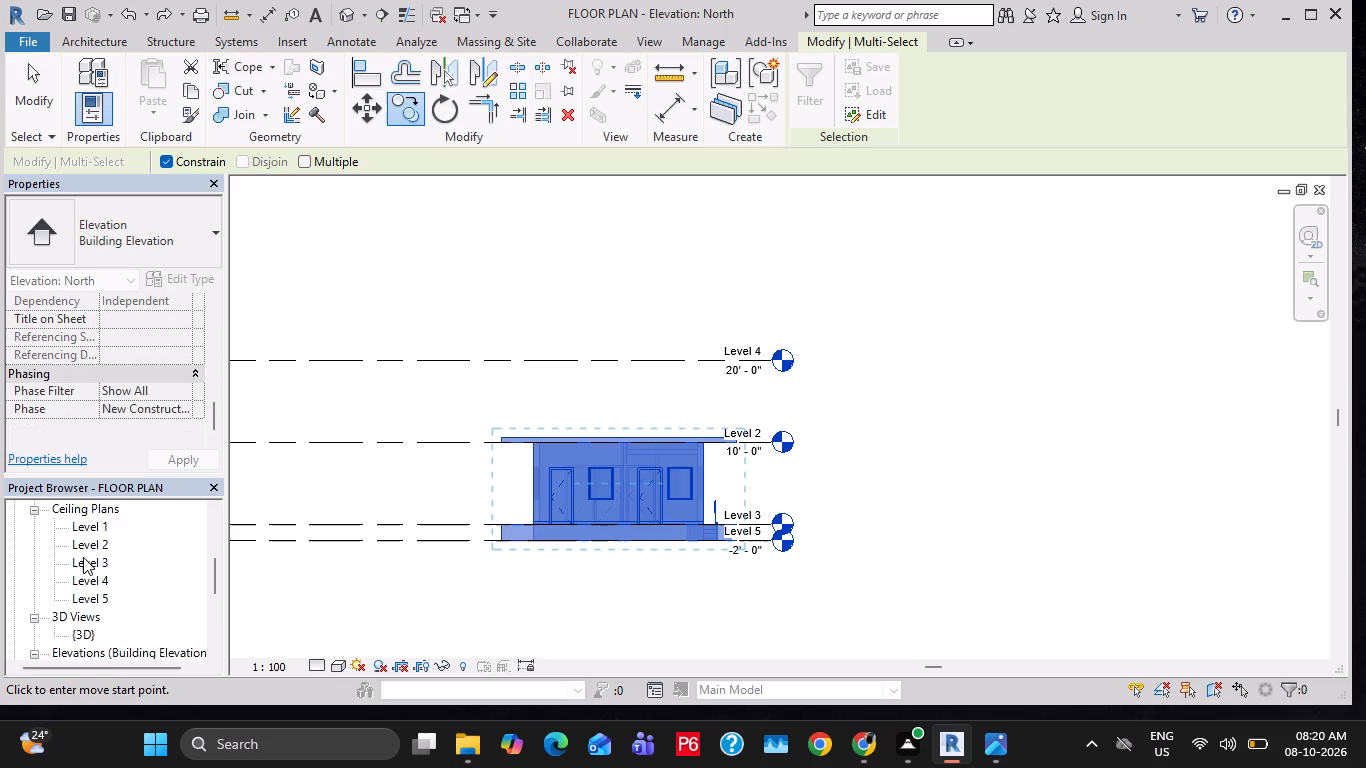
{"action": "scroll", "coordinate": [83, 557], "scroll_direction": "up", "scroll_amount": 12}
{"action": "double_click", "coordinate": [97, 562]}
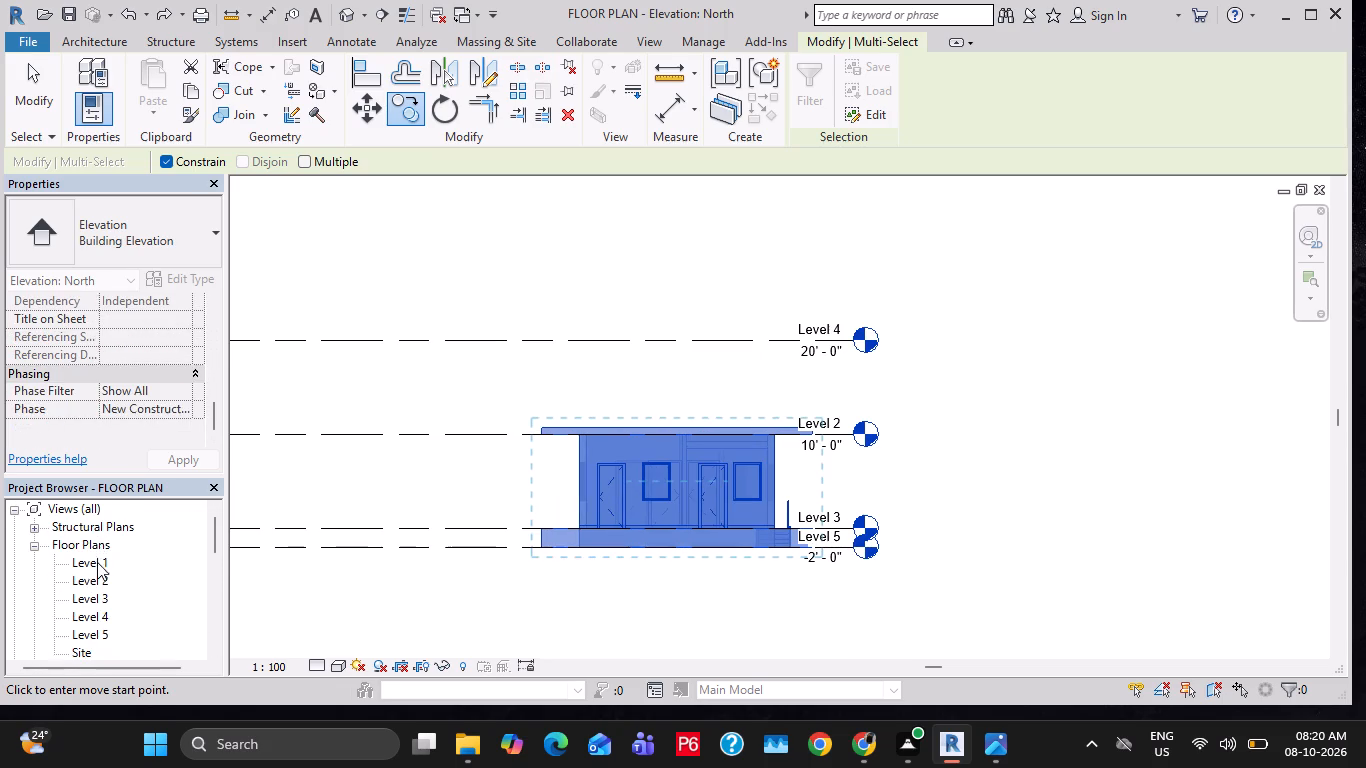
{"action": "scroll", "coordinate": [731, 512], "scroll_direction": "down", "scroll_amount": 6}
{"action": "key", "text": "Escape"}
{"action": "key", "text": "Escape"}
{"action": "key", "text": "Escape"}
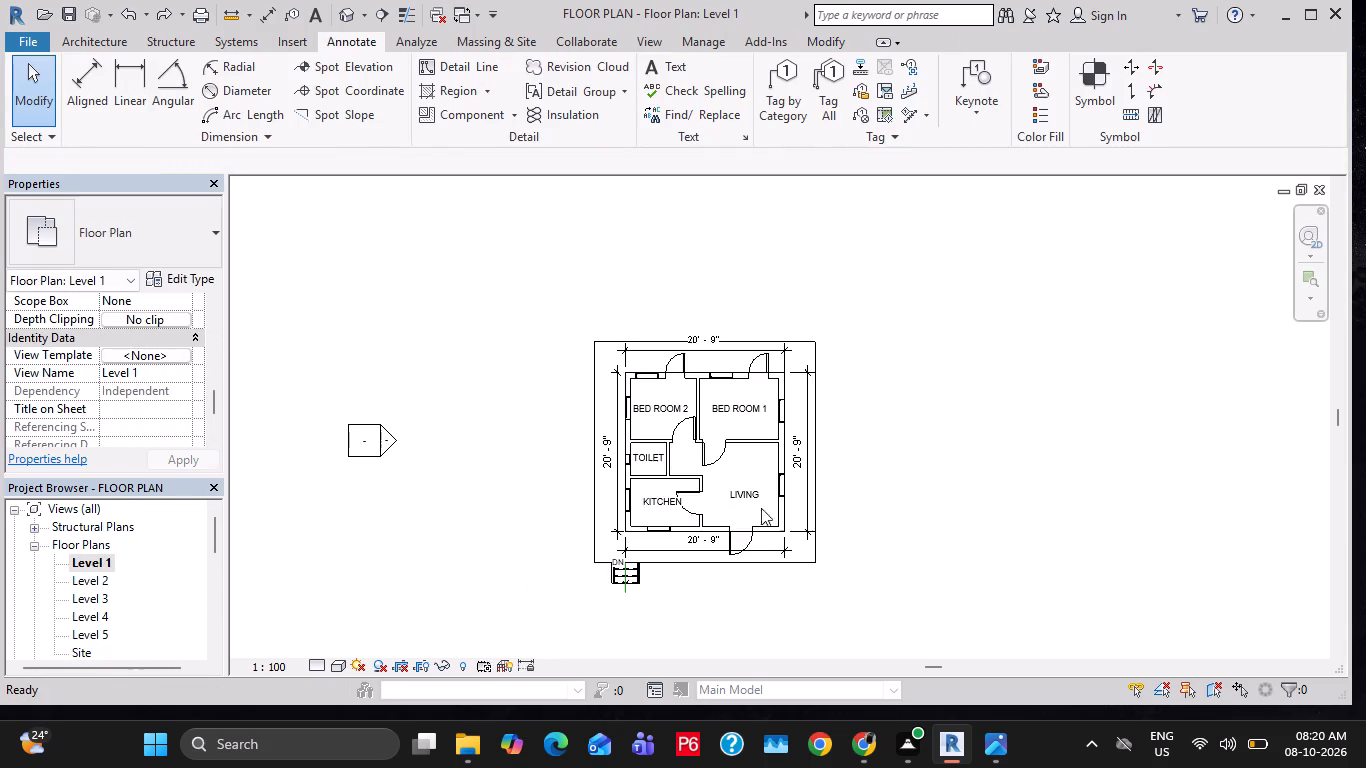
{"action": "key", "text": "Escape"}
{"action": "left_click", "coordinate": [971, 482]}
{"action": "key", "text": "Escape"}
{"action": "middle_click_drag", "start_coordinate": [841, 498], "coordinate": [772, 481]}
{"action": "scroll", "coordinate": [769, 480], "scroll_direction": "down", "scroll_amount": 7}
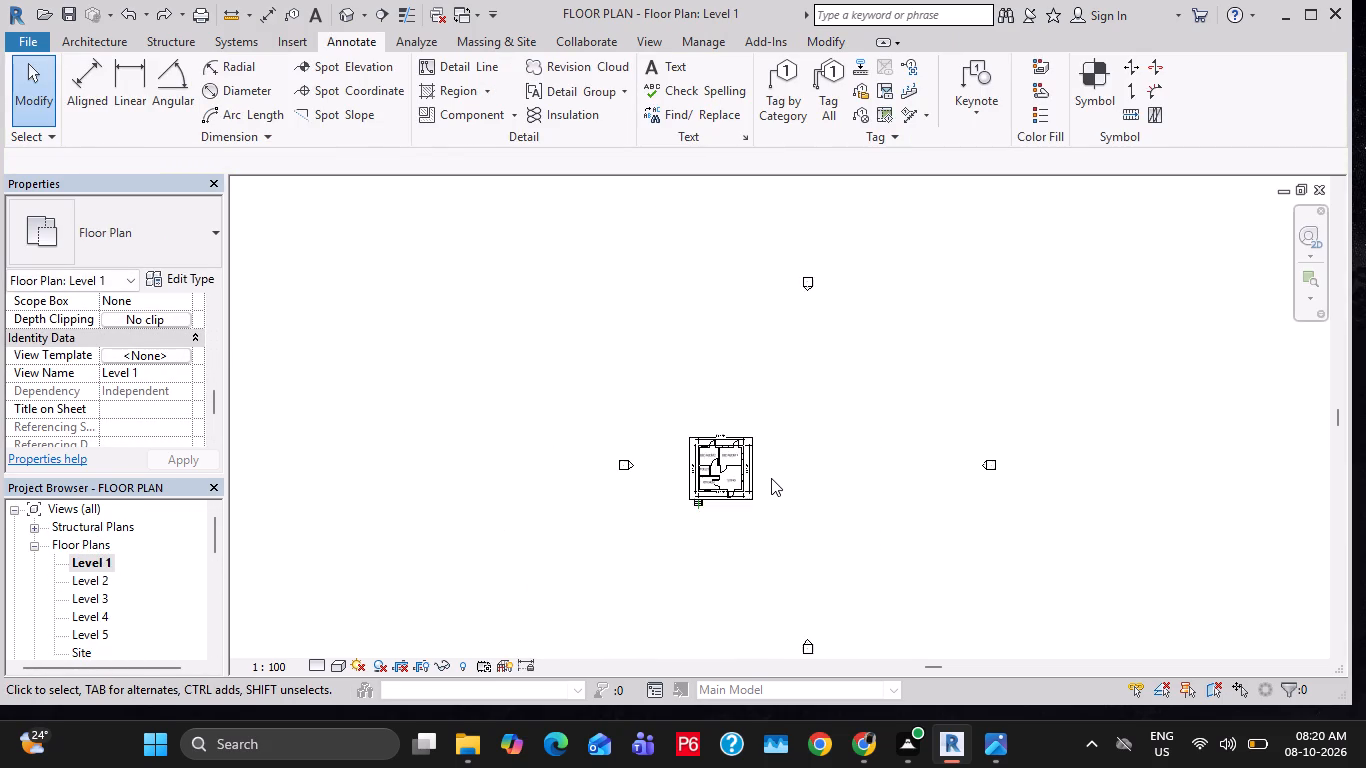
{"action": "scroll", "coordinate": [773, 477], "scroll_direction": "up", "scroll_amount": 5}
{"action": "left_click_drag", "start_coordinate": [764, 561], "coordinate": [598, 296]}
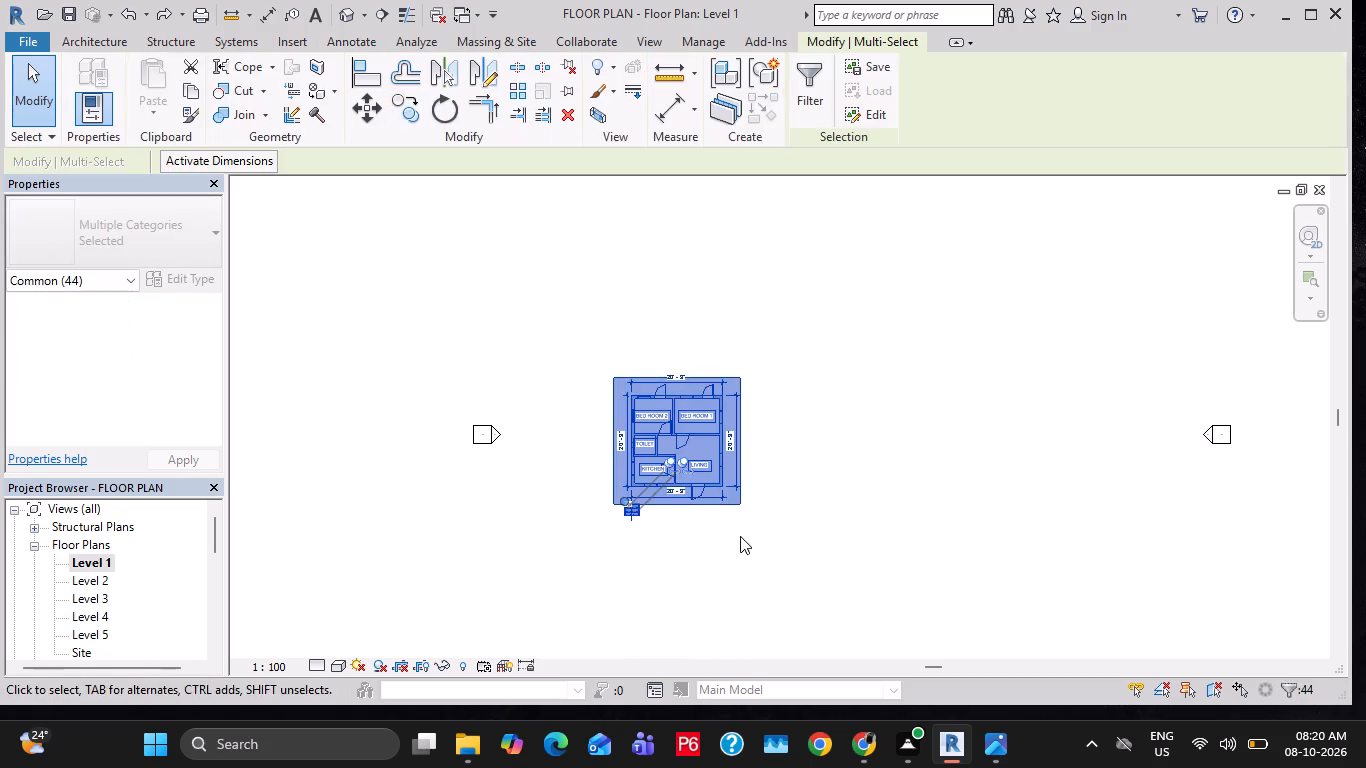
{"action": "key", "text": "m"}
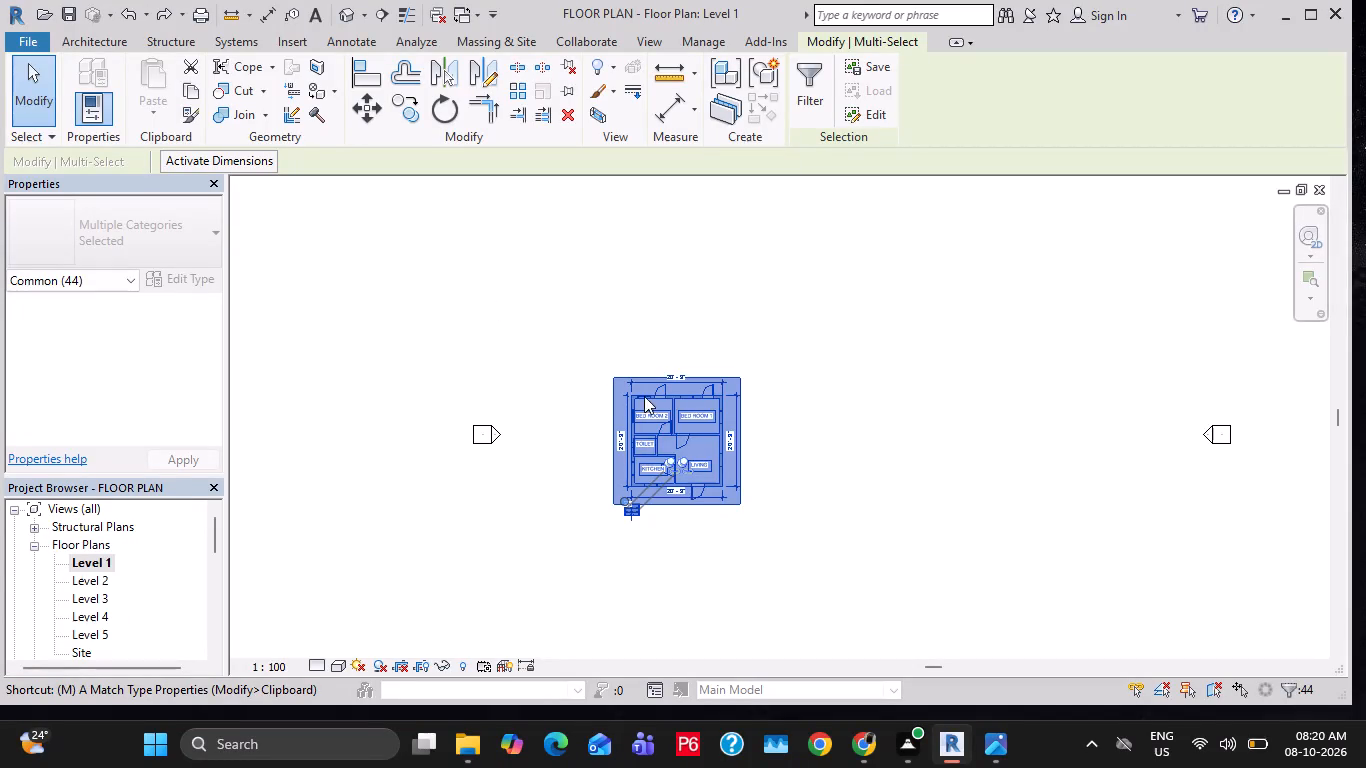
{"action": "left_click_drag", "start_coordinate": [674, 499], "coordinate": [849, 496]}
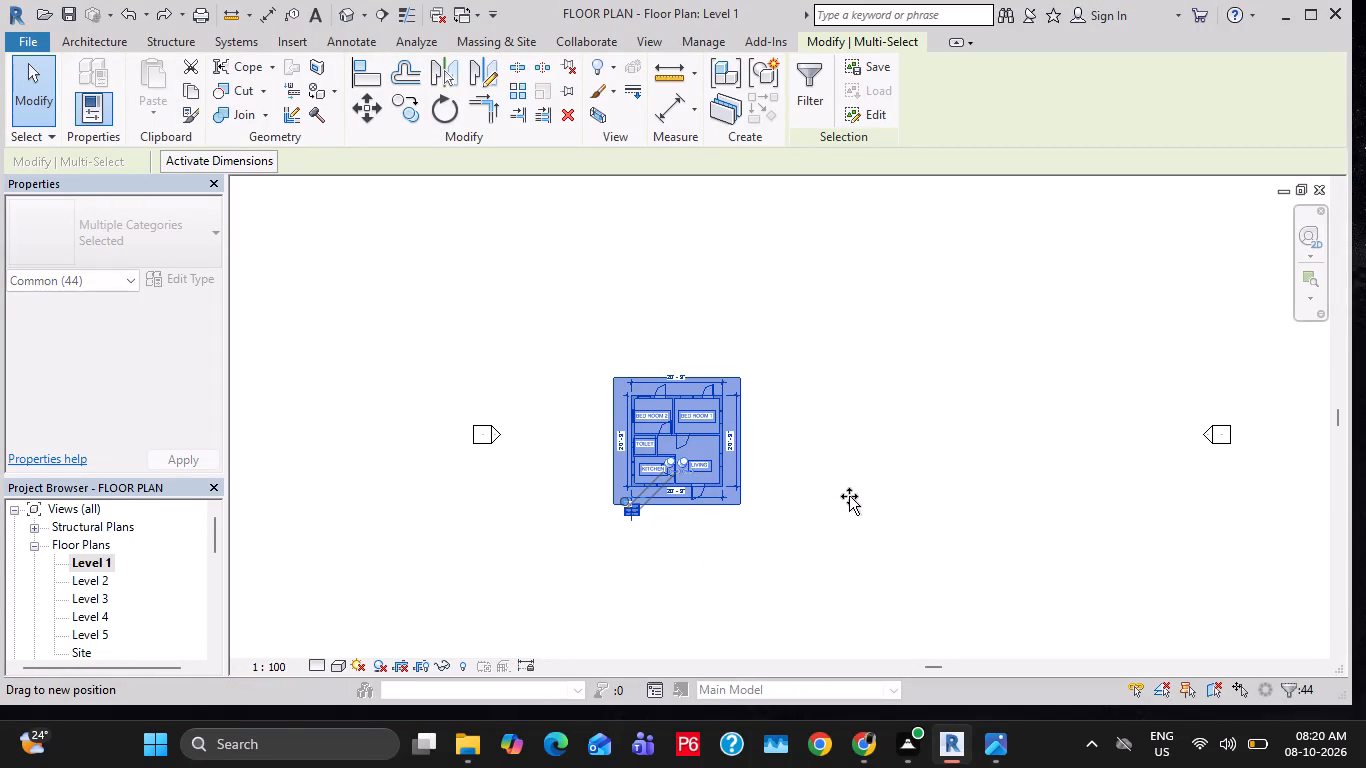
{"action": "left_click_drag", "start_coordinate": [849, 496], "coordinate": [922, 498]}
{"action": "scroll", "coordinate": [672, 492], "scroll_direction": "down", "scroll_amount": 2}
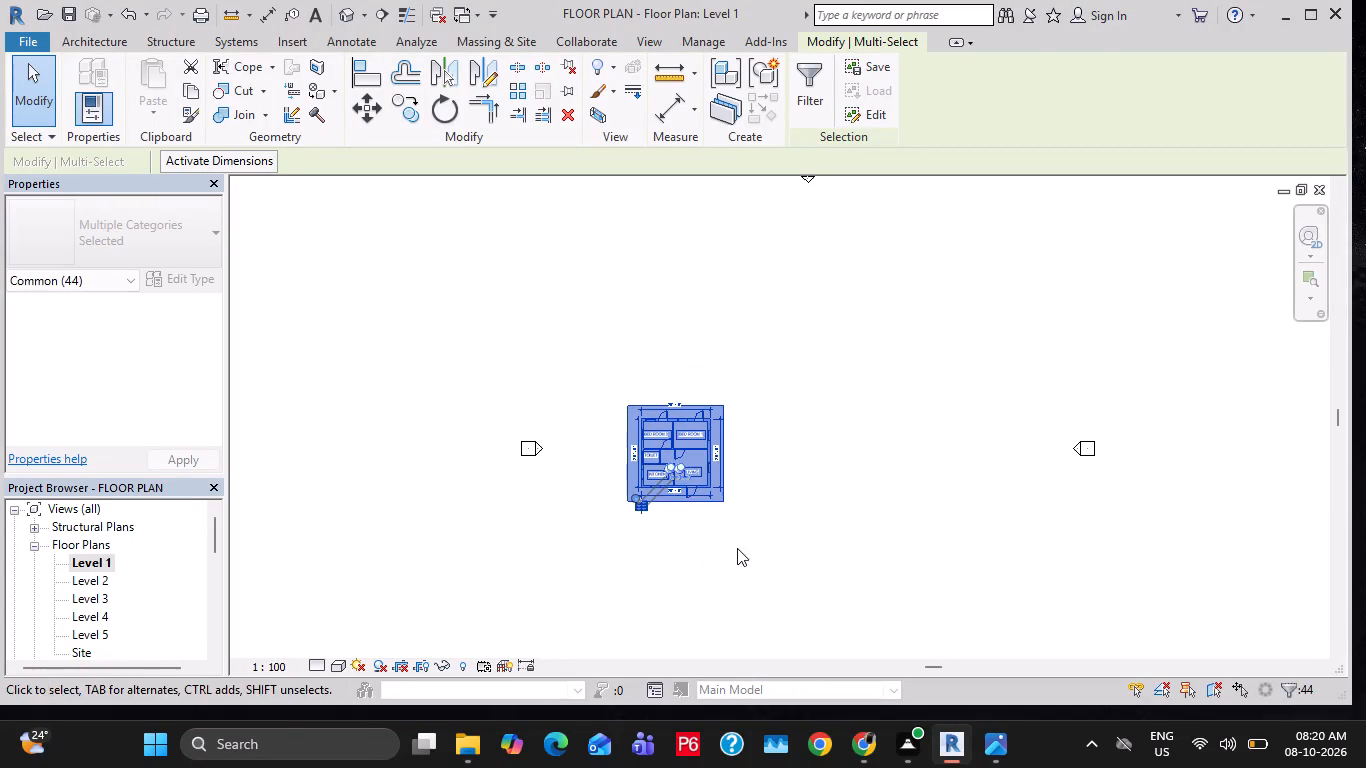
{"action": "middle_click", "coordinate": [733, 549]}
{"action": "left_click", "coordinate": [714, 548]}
Delete the stray model line running over the entrance stair in the 3D view.
{"action": "scroll", "coordinate": [696, 526], "scroll_direction": "up", "scroll_amount": 15}
{"action": "key", "text": "Escape"}
{"action": "key", "text": "Escape"}
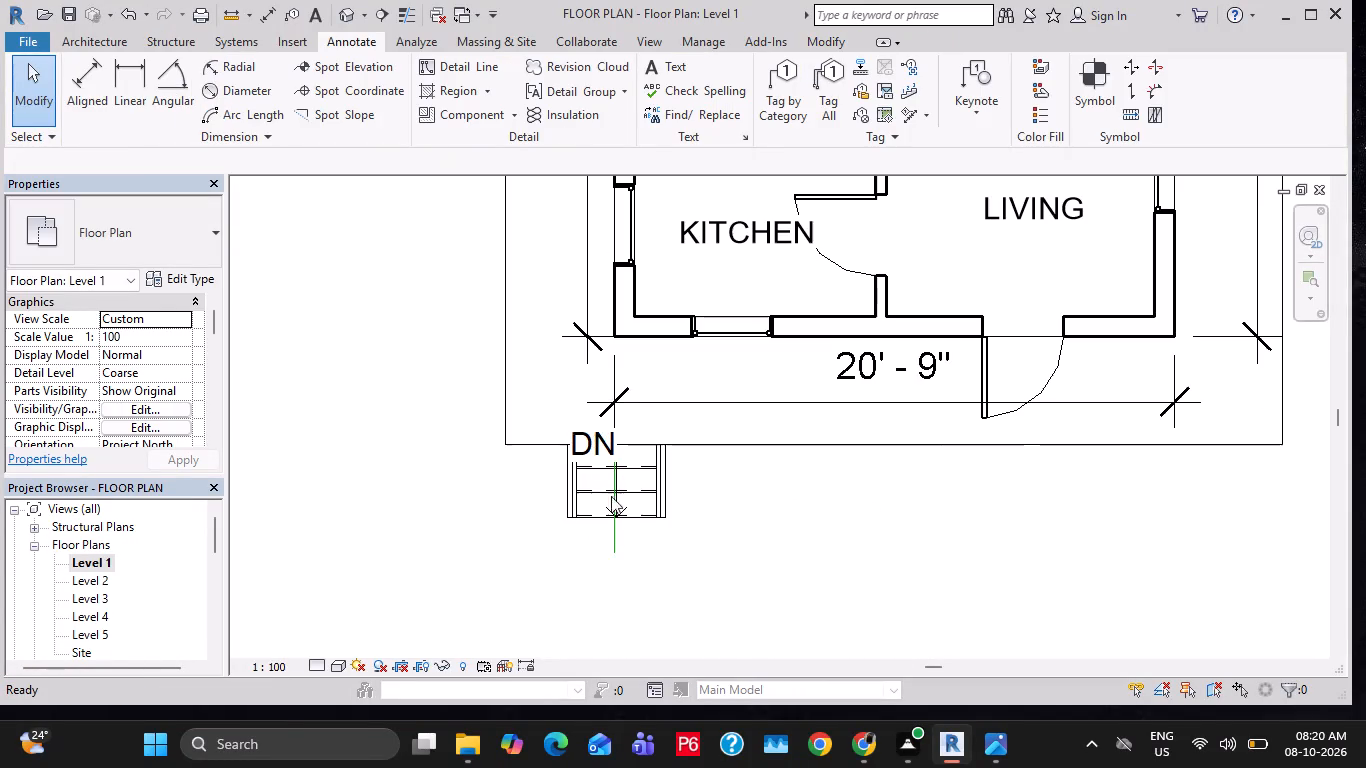
{"action": "key", "text": "Escape"}
{"action": "key", "text": "Escape"}
{"action": "key", "text": "Escape"}
{"action": "left_click", "coordinate": [339, 22]}
{"action": "scroll", "coordinate": [631, 423], "scroll_direction": "down", "scroll_amount": 4}
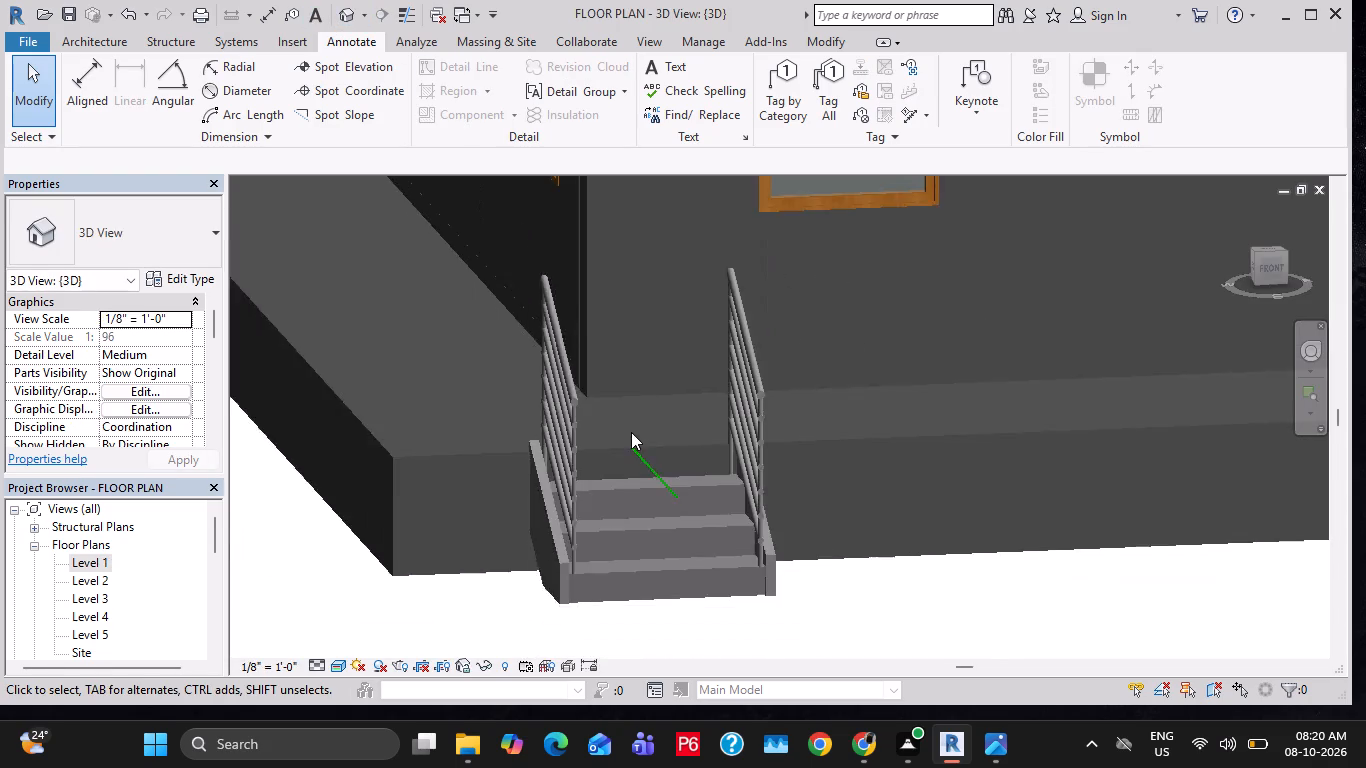
{"action": "scroll", "coordinate": [631, 432], "scroll_direction": "down", "scroll_amount": 4}
{"action": "left_click", "coordinate": [649, 454]}
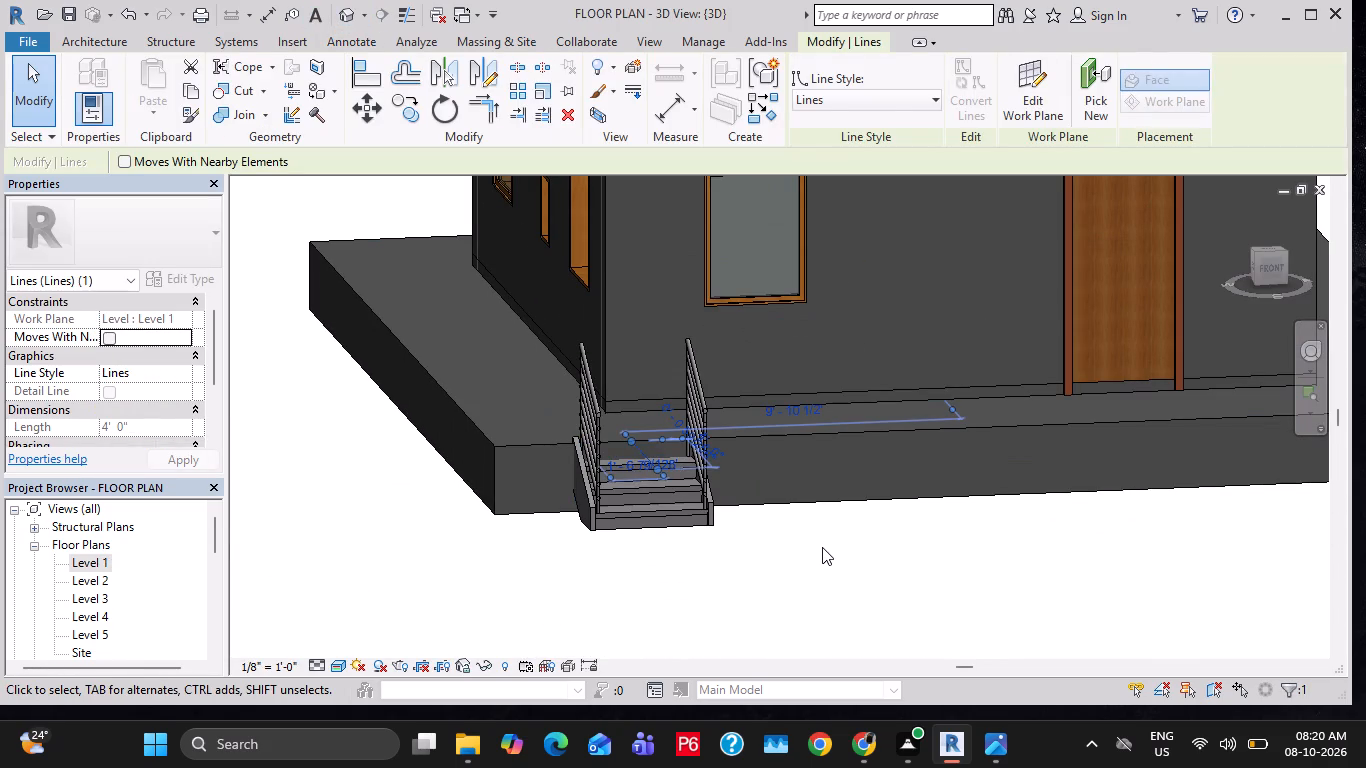
{"action": "key", "text": "Delete"}
{"action": "key", "text": "Escape"}
{"action": "key", "text": "Escape"}
{"action": "key", "text": "Escape"}
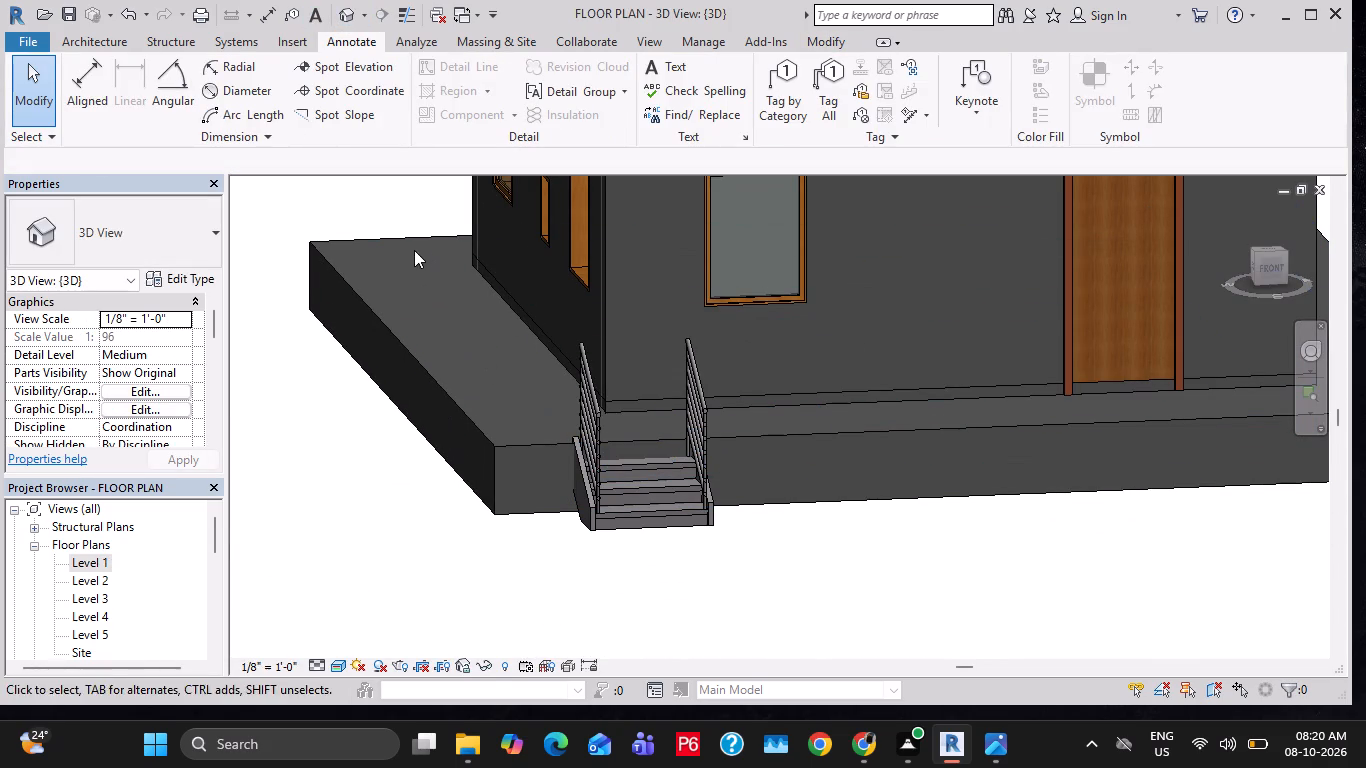
{"action": "key", "text": "Escape"}
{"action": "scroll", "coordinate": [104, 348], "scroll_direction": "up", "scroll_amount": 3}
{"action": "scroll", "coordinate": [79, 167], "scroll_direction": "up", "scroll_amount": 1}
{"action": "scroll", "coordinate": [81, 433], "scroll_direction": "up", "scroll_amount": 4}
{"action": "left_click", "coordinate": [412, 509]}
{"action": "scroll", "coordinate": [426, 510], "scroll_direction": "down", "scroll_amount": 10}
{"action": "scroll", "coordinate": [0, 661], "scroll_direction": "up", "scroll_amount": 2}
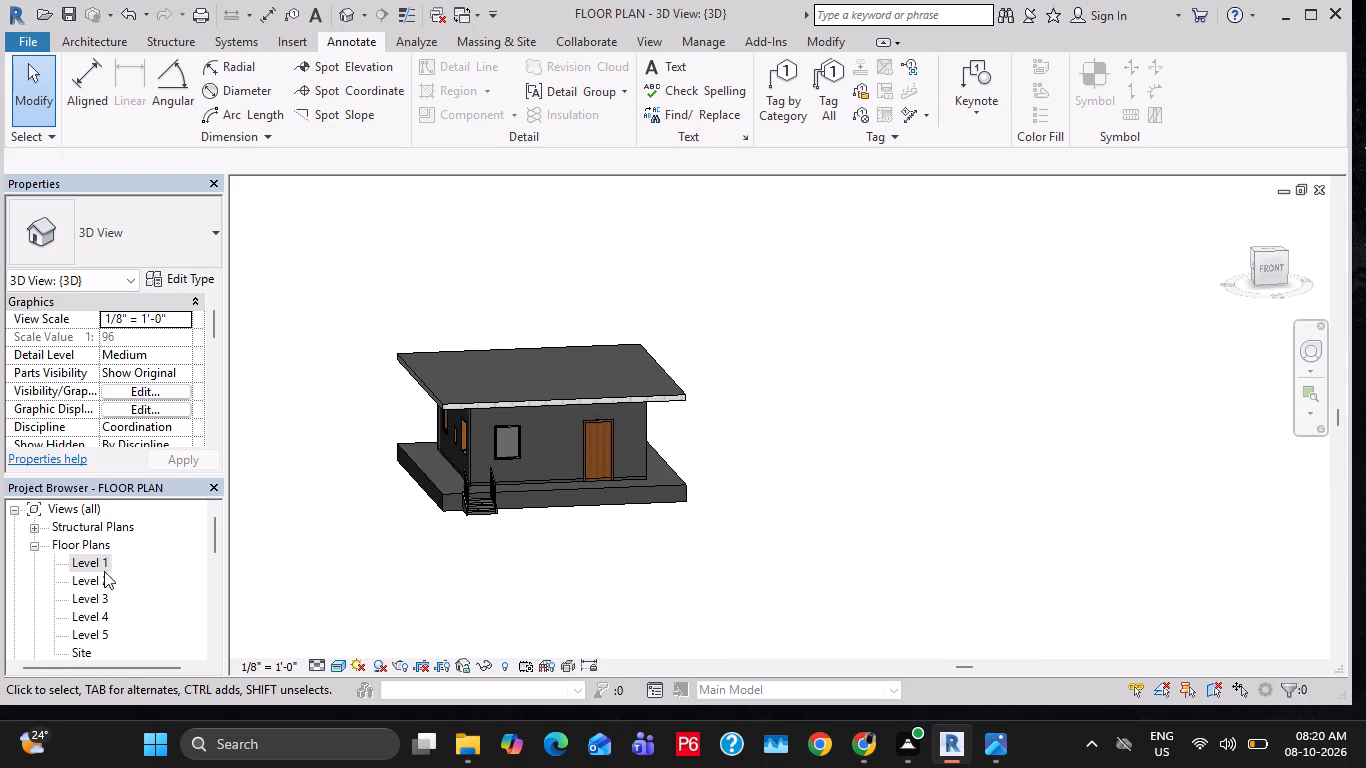
Look through the Level 1 to Level 5 and Site floor plans, ending on Level 1.
{"action": "double_click", "coordinate": [103, 572]}
{"action": "double_click", "coordinate": [97, 561]}
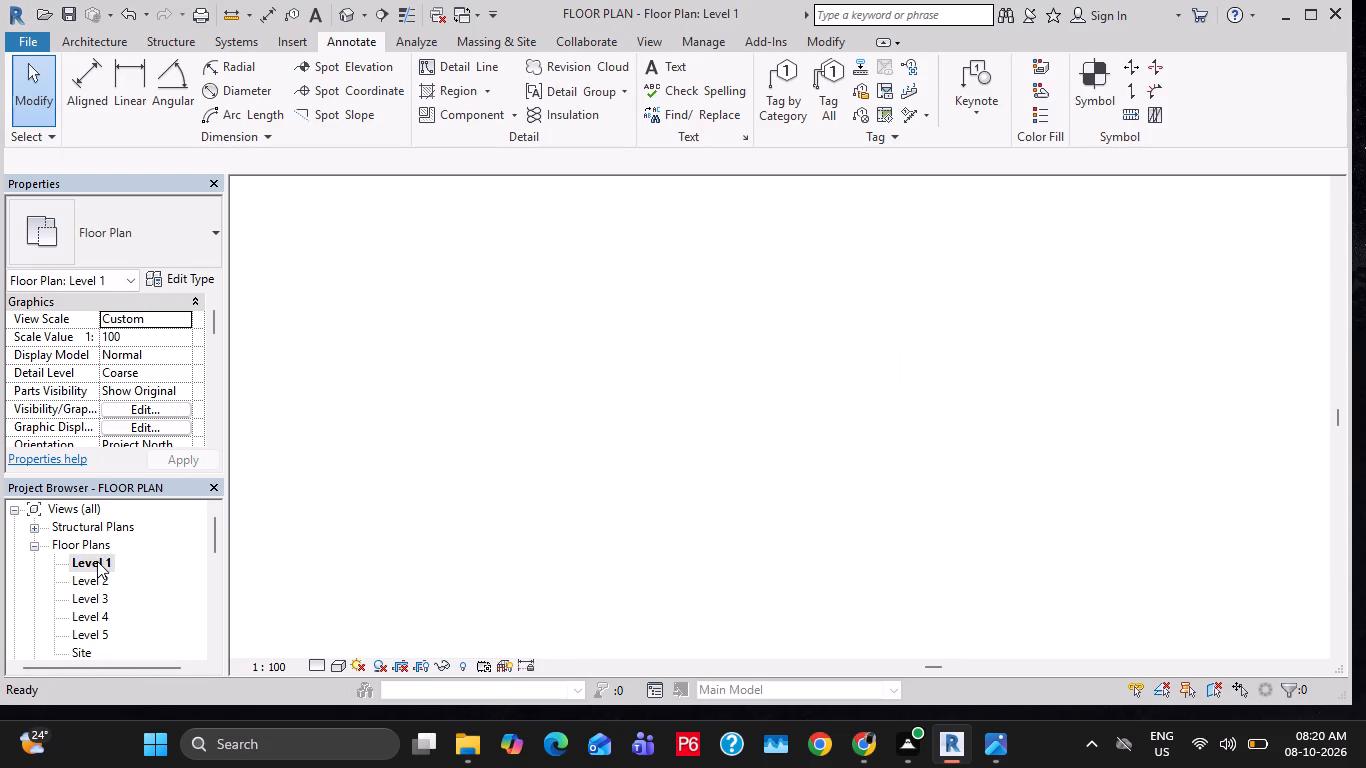
{"action": "double_click", "coordinate": [101, 582]}
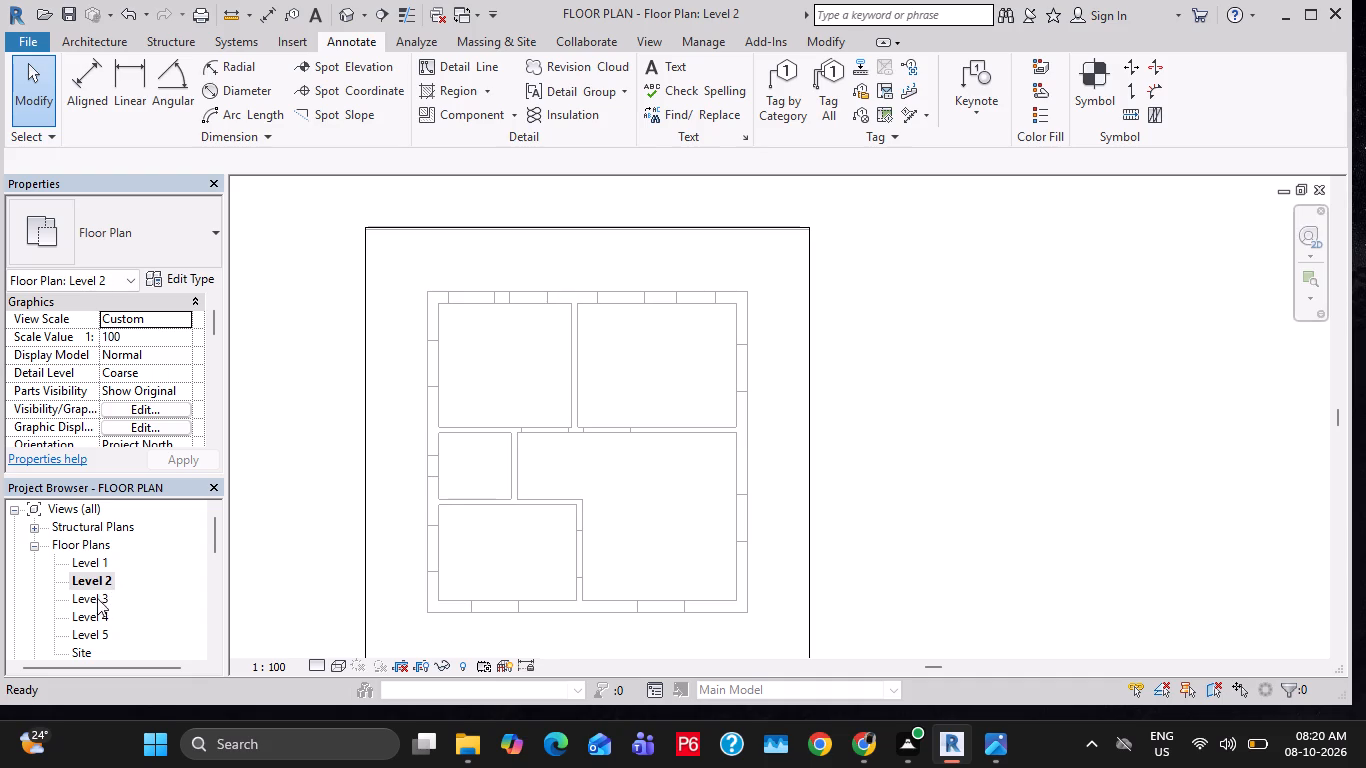
{"action": "double_click", "coordinate": [95, 595]}
{"action": "scroll", "coordinate": [126, 560], "scroll_direction": "down", "scroll_amount": 3}
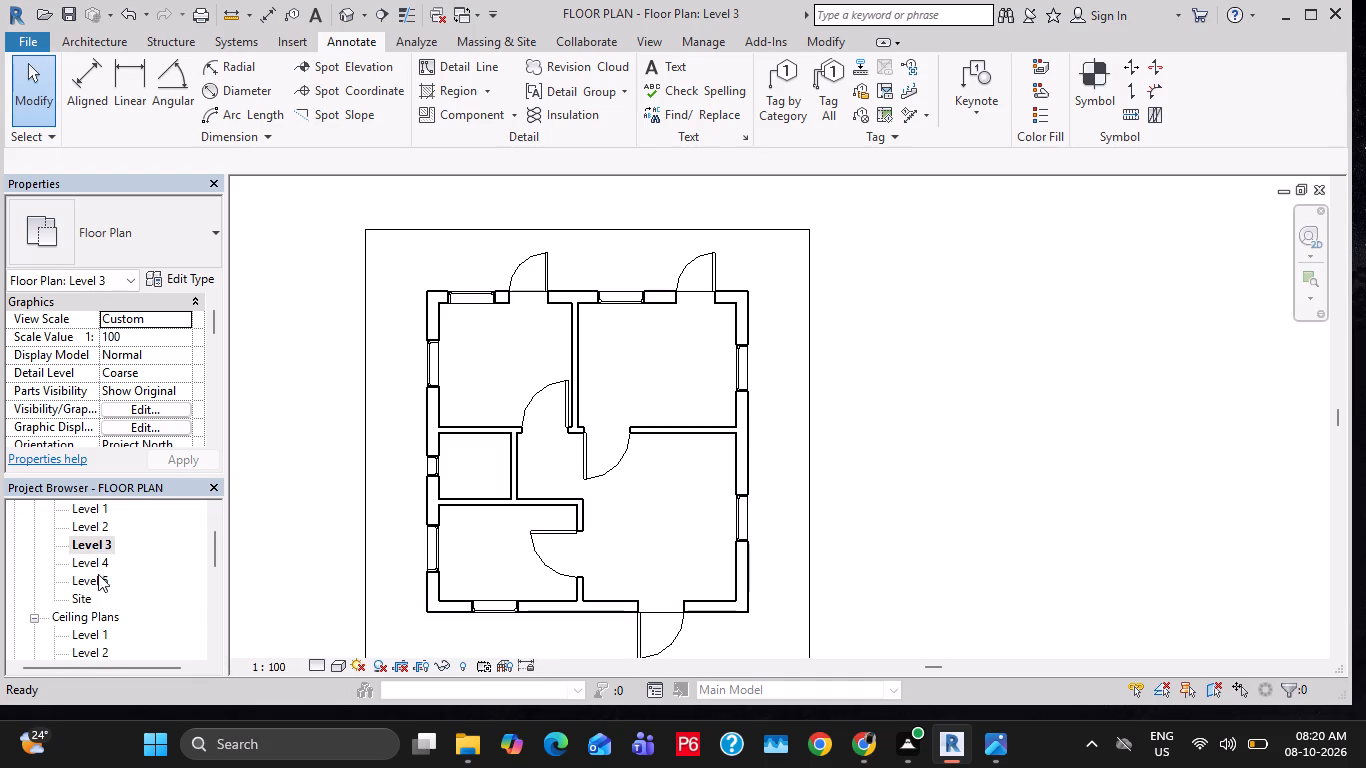
{"action": "double_click", "coordinate": [94, 561]}
{"action": "double_click", "coordinate": [95, 586]}
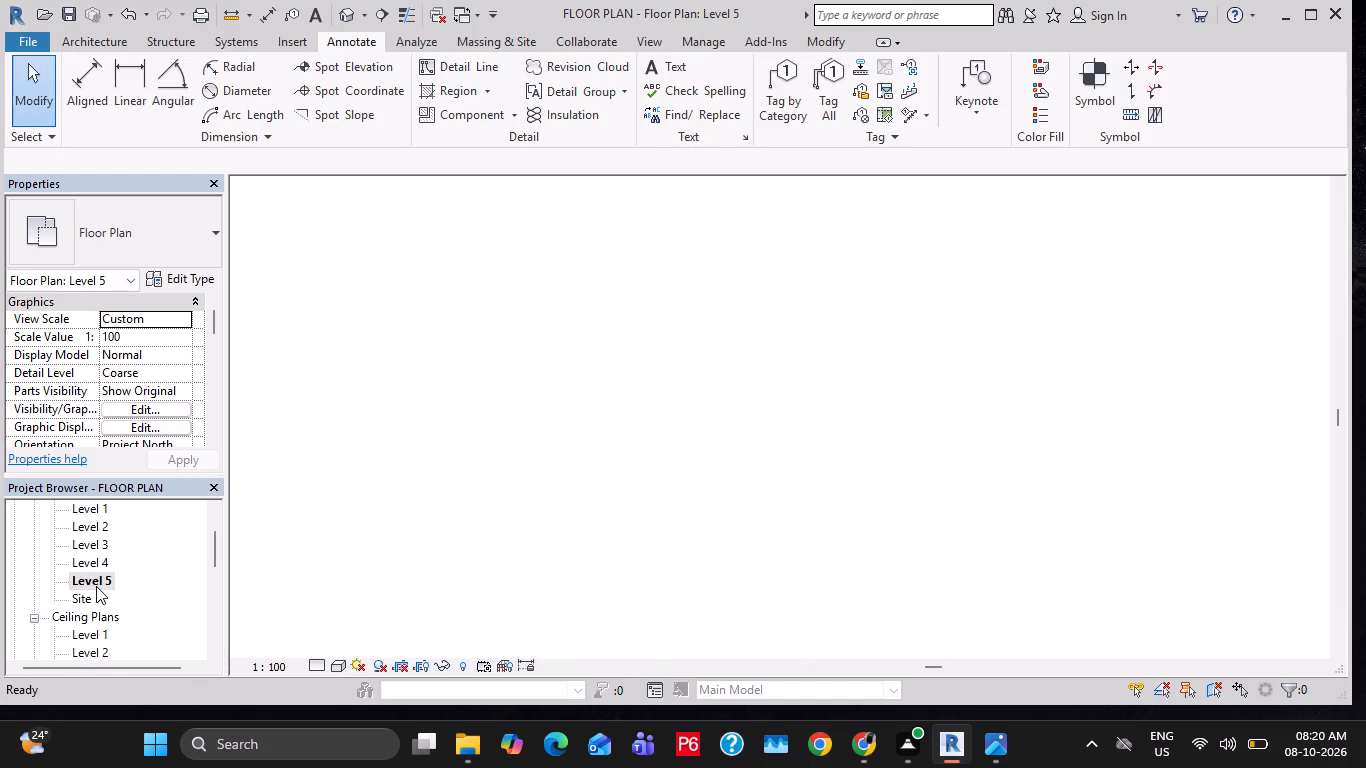
{"action": "double_click", "coordinate": [82, 601]}
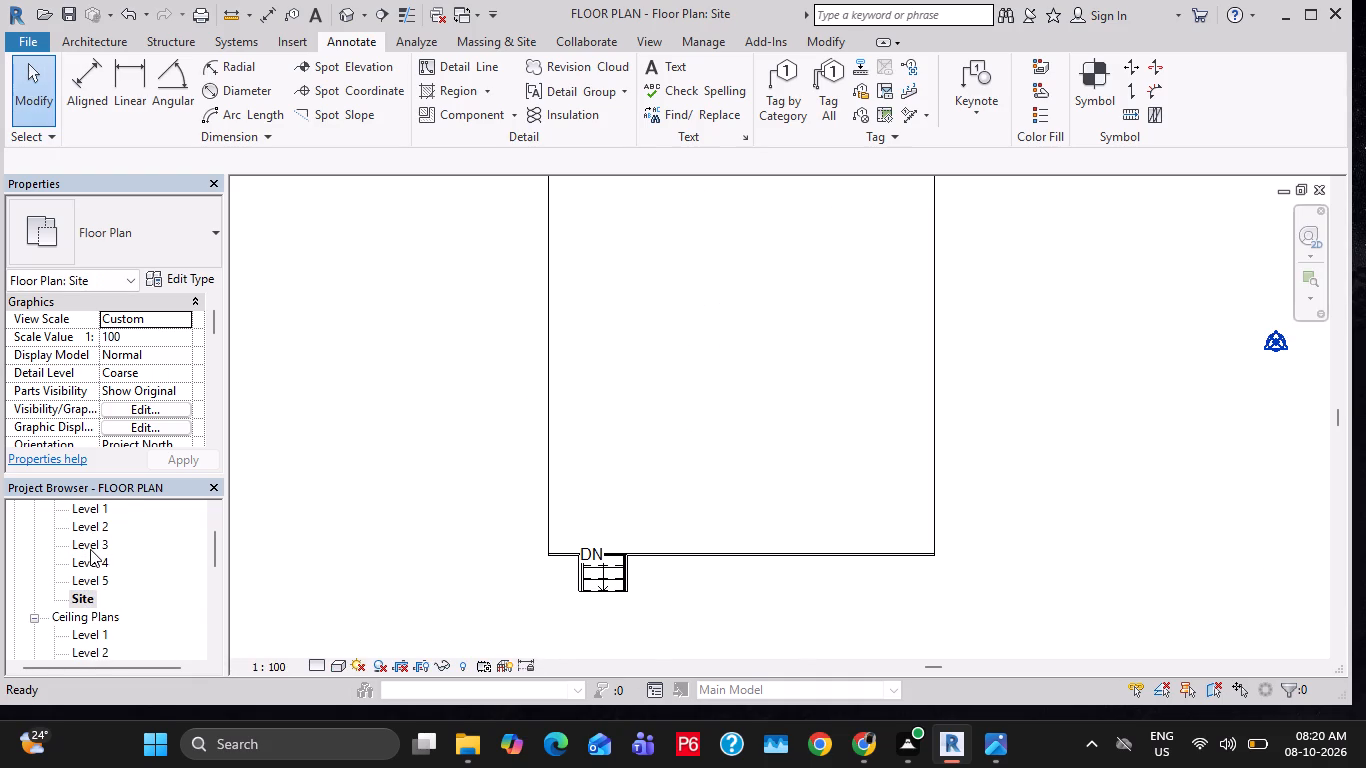
{"action": "scroll", "coordinate": [90, 549], "scroll_direction": "up", "scroll_amount": 2}
{"action": "double_click", "coordinate": [91, 549]}
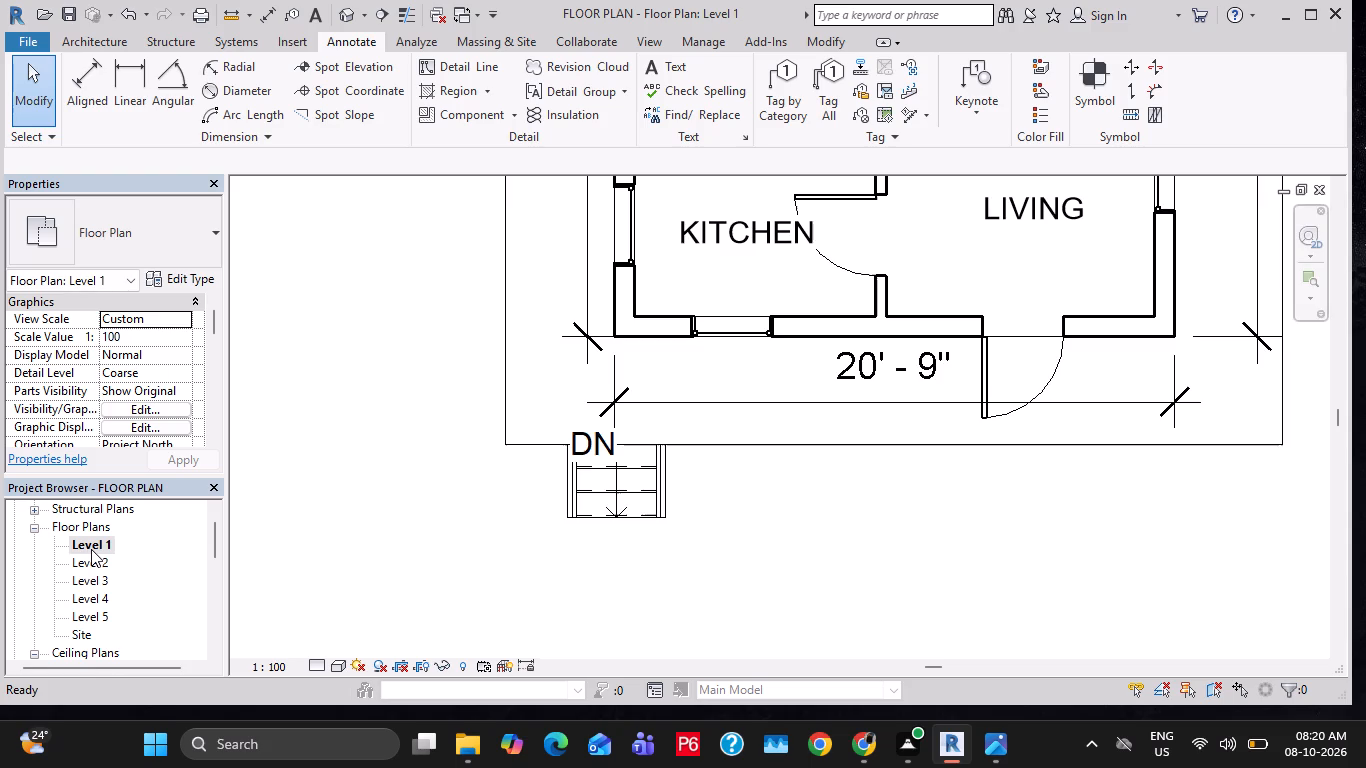
{"action": "scroll", "coordinate": [763, 507], "scroll_direction": "down", "scroll_amount": 6}
{"action": "key", "text": "Escape"}
{"action": "key", "text": "Escape"}
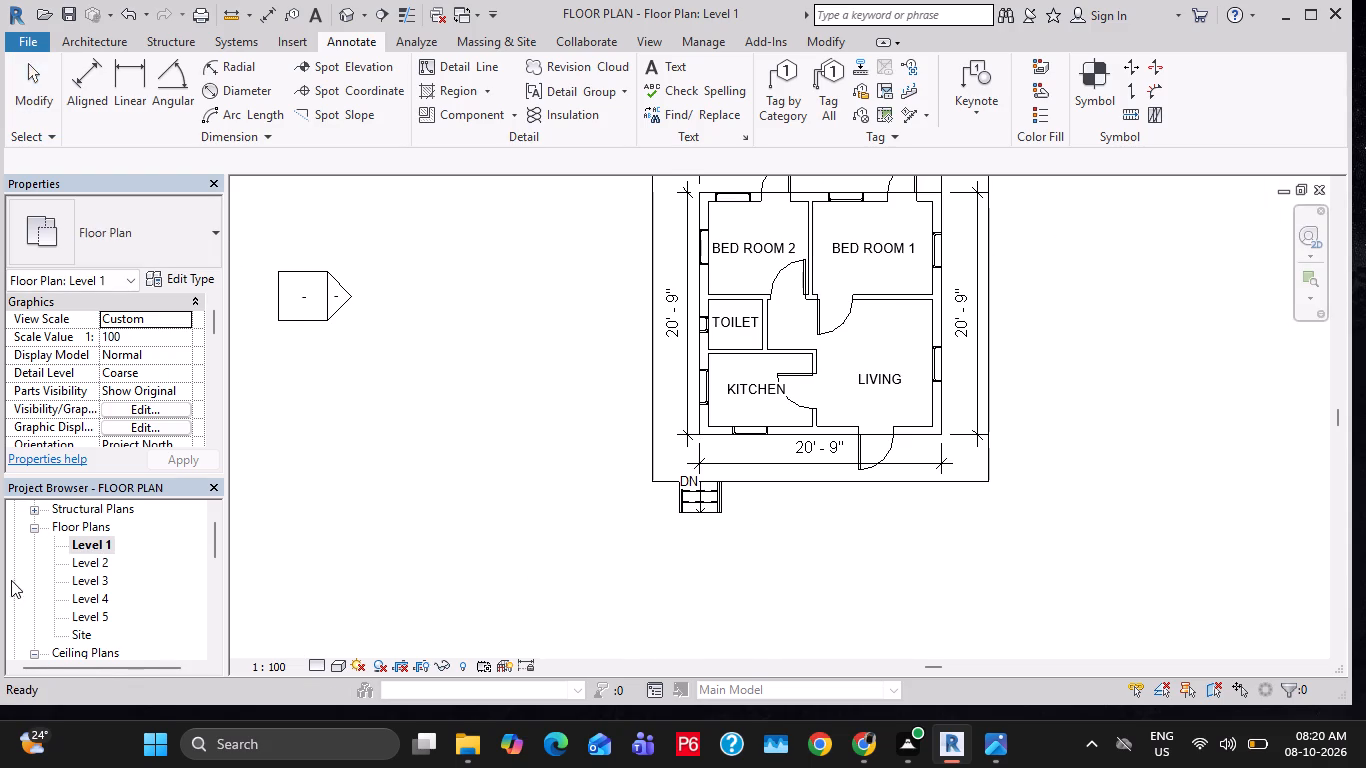
{"action": "key", "text": "Escape"}
Open the East elevation and set the Level 2 elevation to 10'-4".
{"action": "scroll", "coordinate": [36, 592], "scroll_direction": "down", "scroll_amount": 14}
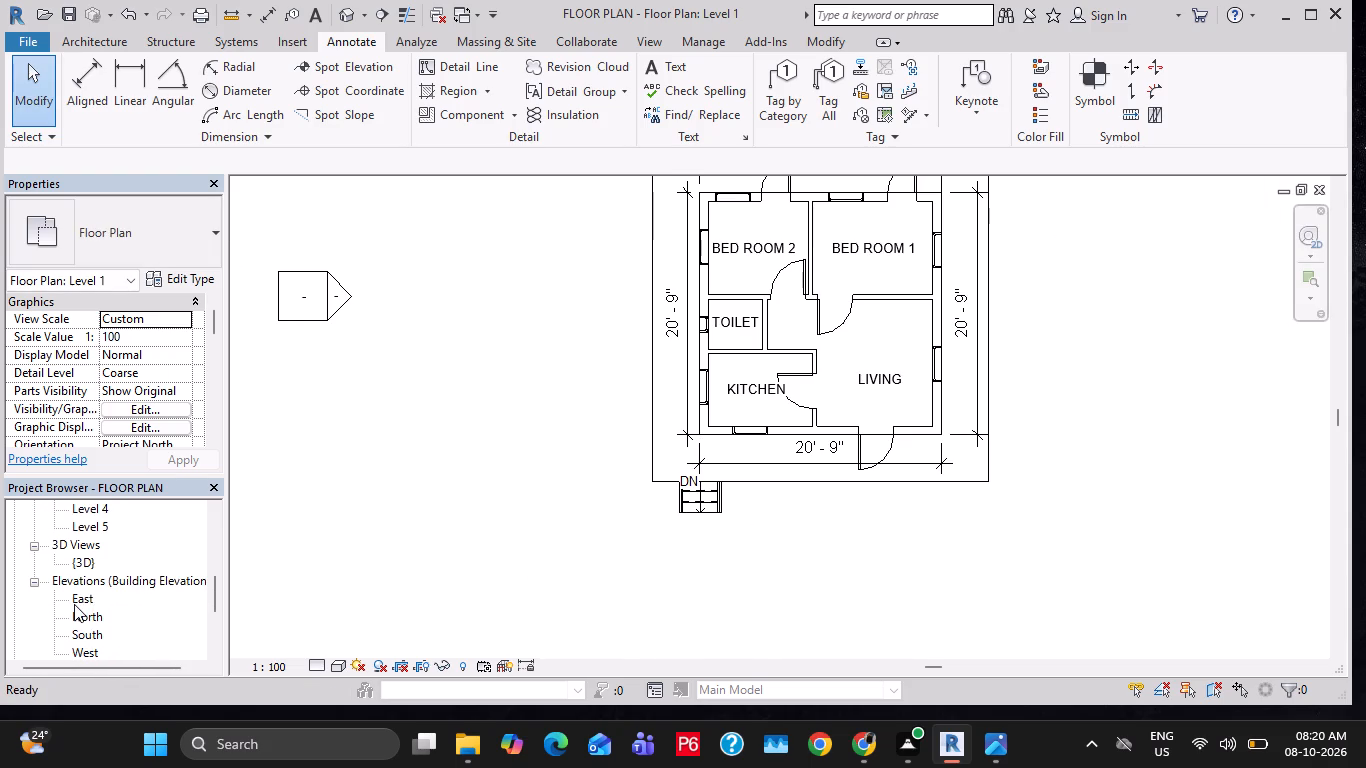
{"action": "double_click", "coordinate": [74, 604]}
{"action": "scroll", "coordinate": [667, 538], "scroll_direction": "down", "scroll_amount": 5}
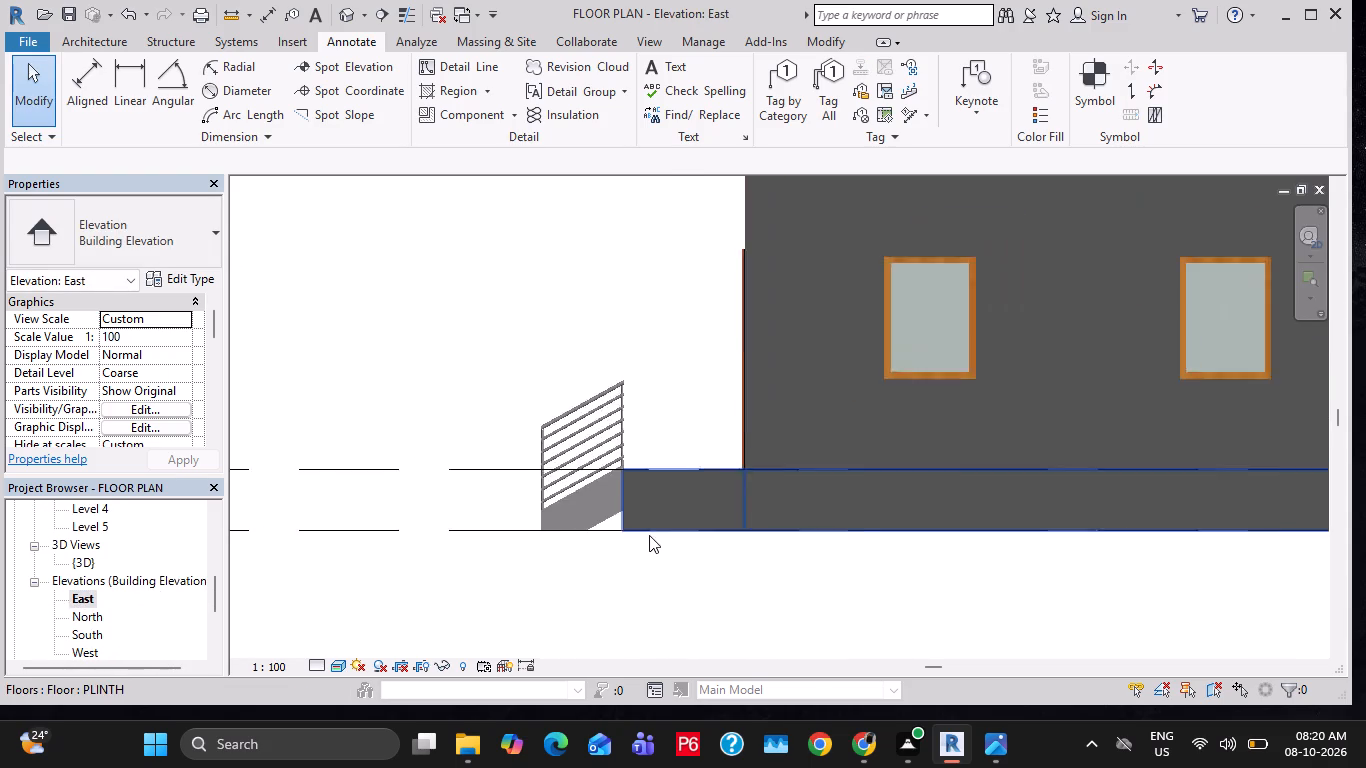
{"action": "scroll", "coordinate": [649, 535], "scroll_direction": "down", "scroll_amount": 2}
{"action": "middle_click_drag", "start_coordinate": [896, 548], "coordinate": [645, 465]}
{"action": "scroll", "coordinate": [650, 458], "scroll_direction": "down", "scroll_amount": 6}
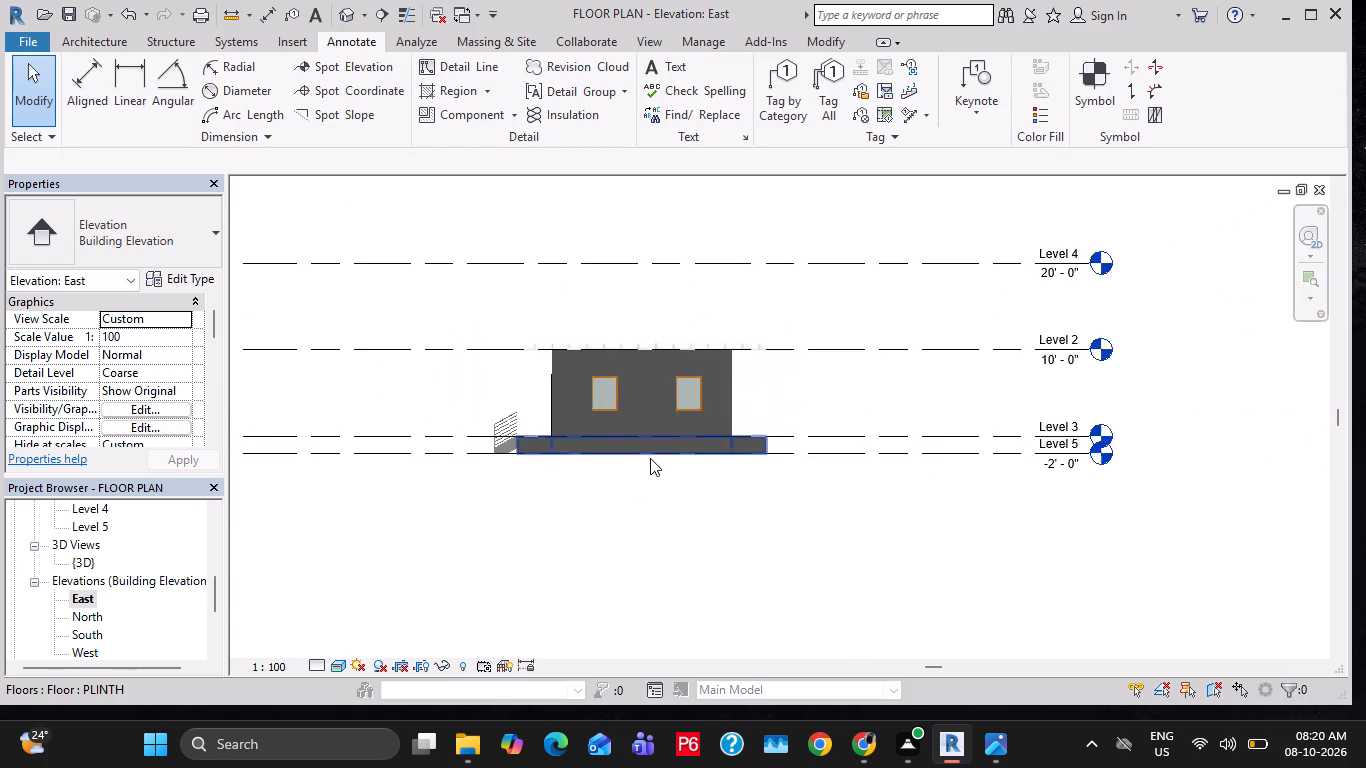
{"action": "scroll", "coordinate": [953, 441], "scroll_direction": "up", "scroll_amount": 3}
{"action": "middle_click_drag", "start_coordinate": [845, 442], "coordinate": [837, 468]}
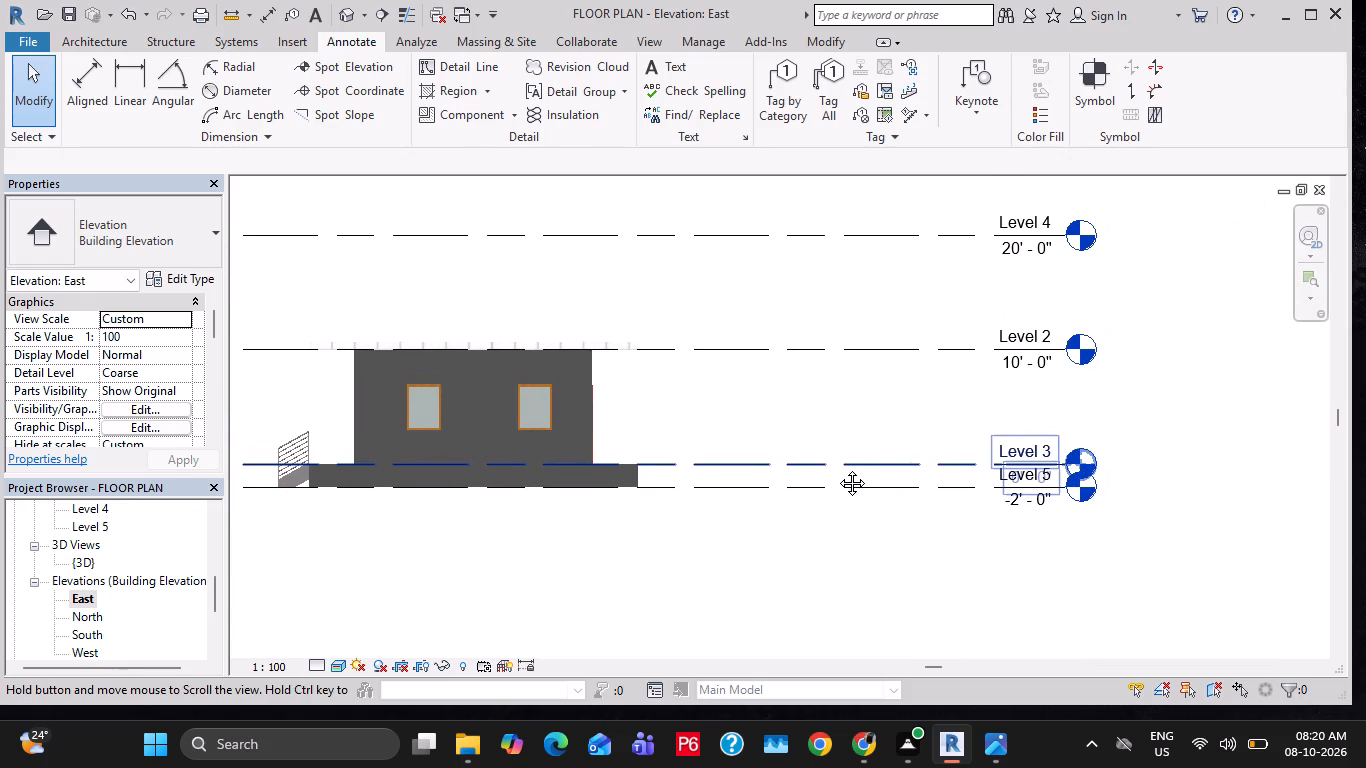
{"action": "middle_click_drag", "start_coordinate": [837, 468], "coordinate": [849, 518]}
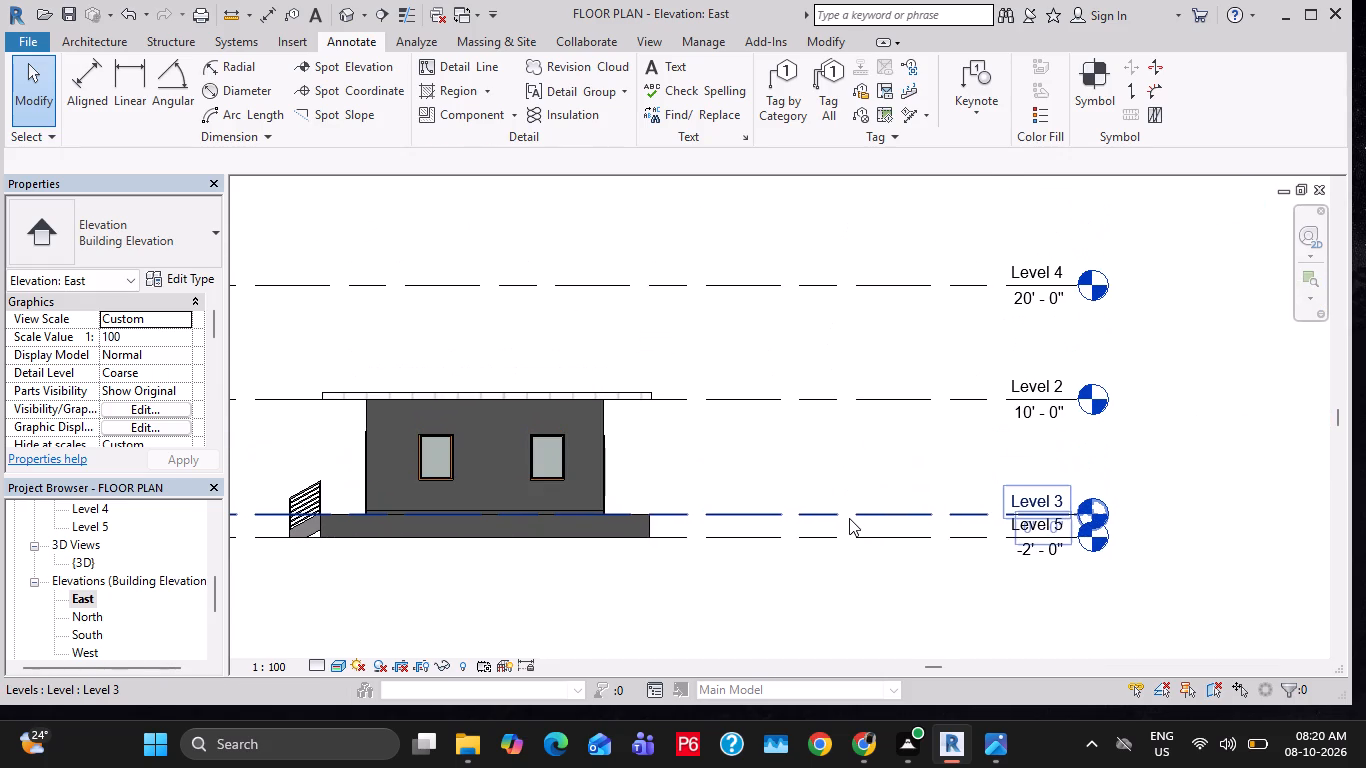
{"action": "double_click", "coordinate": [1050, 419]}
{"action": "type", "text": "10'"}
{"action": "key", "text": "4"}
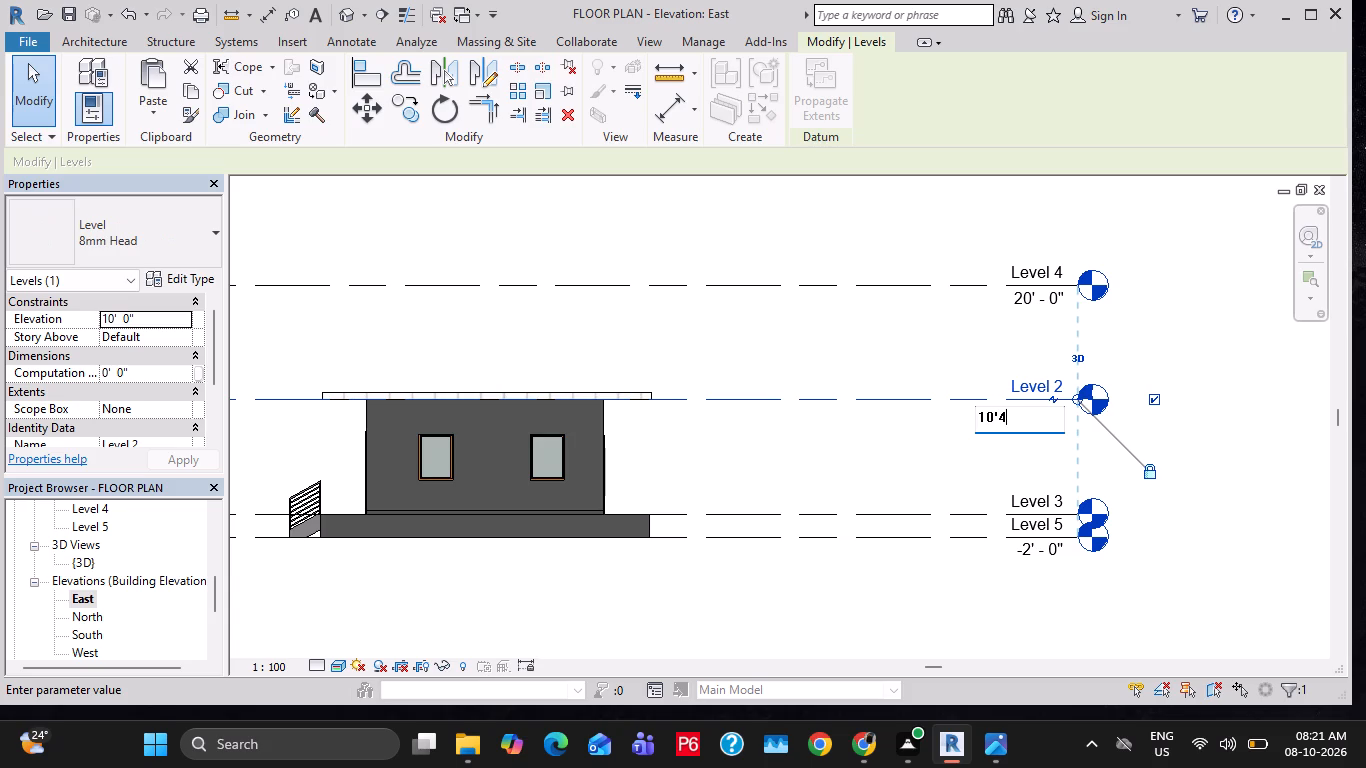
{"action": "key", "text": "shift+quotedbl"}
{"action": "key", "text": "Return"}
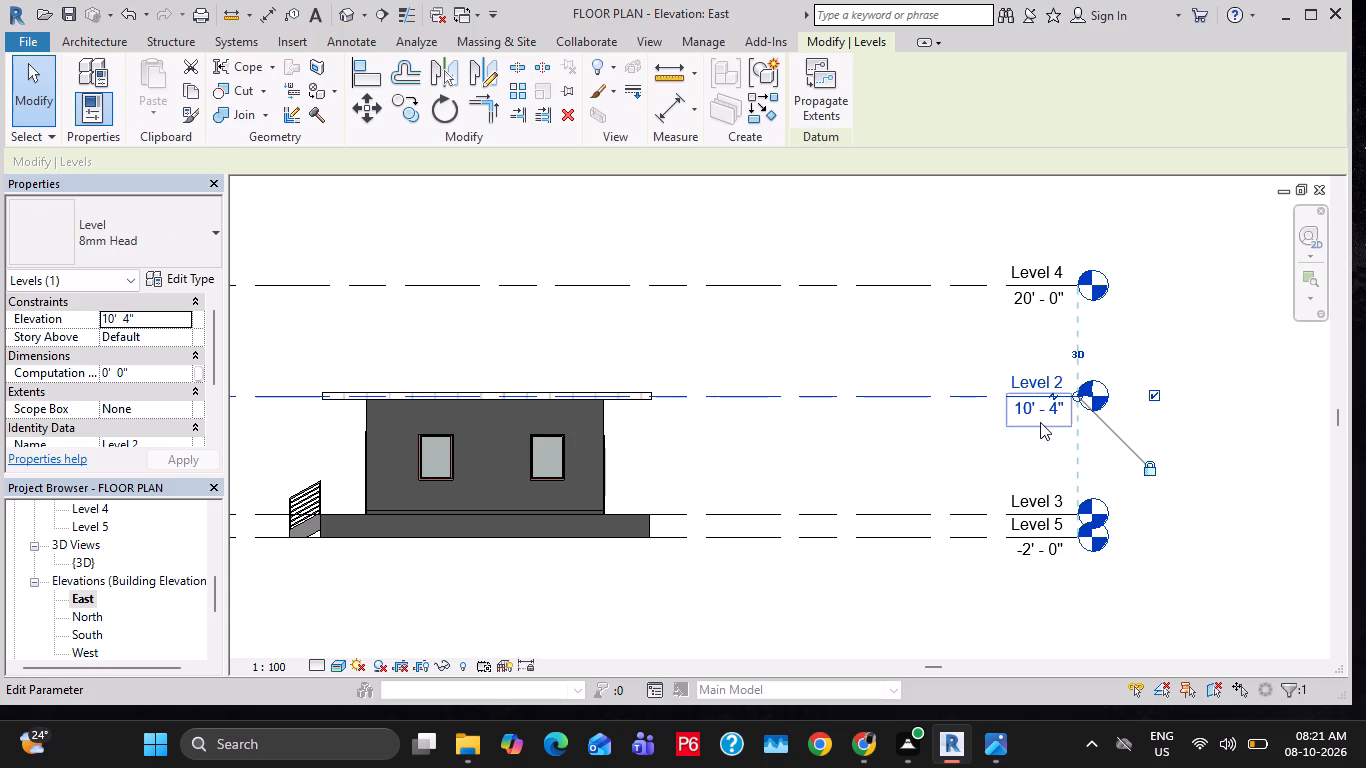
{"action": "left_click", "coordinate": [709, 399]}
{"action": "left_click", "coordinate": [674, 437]}
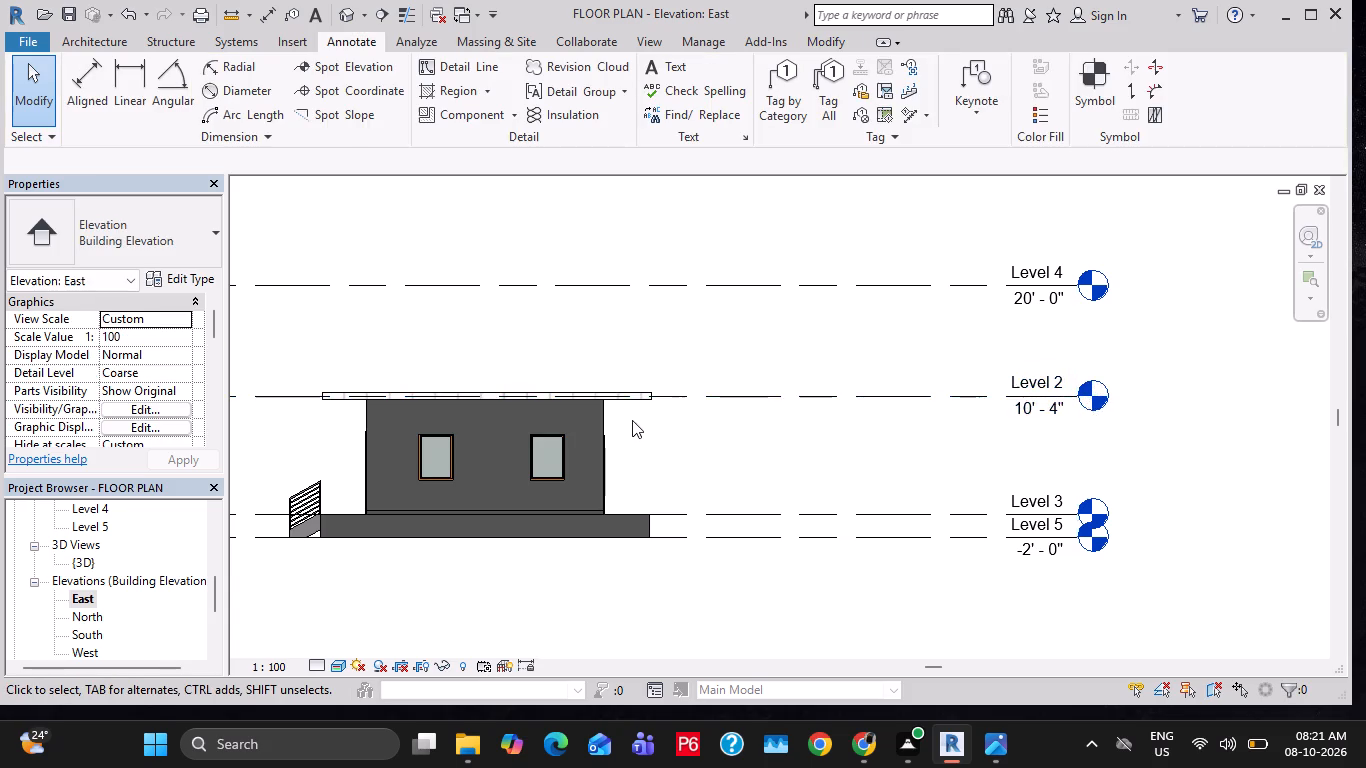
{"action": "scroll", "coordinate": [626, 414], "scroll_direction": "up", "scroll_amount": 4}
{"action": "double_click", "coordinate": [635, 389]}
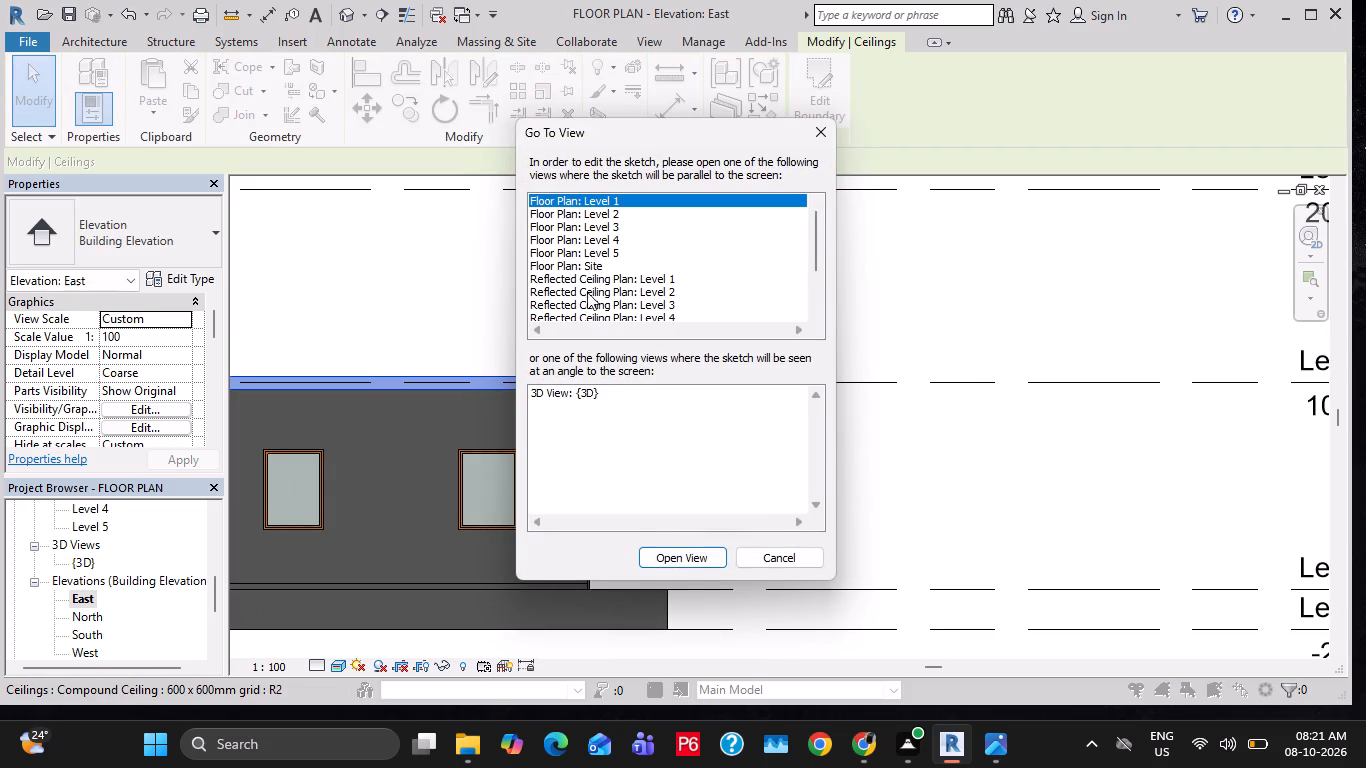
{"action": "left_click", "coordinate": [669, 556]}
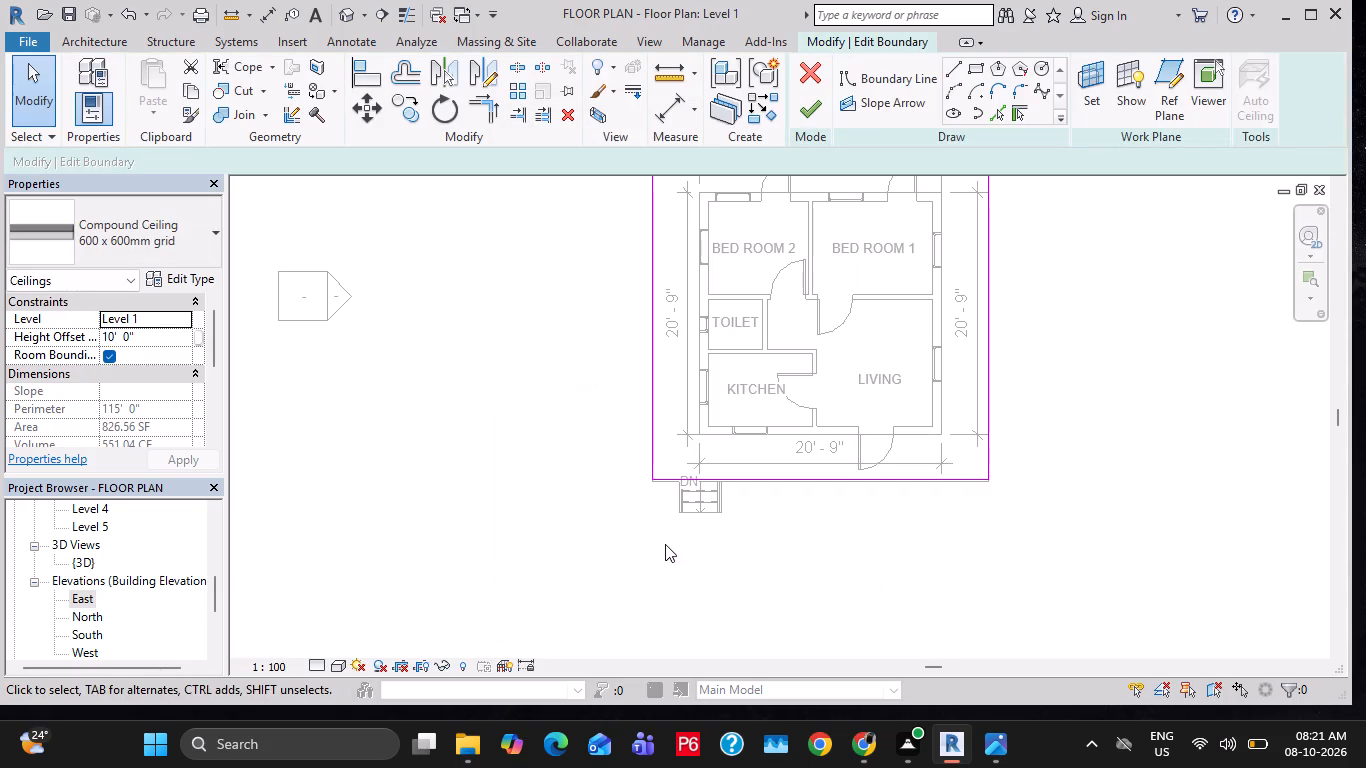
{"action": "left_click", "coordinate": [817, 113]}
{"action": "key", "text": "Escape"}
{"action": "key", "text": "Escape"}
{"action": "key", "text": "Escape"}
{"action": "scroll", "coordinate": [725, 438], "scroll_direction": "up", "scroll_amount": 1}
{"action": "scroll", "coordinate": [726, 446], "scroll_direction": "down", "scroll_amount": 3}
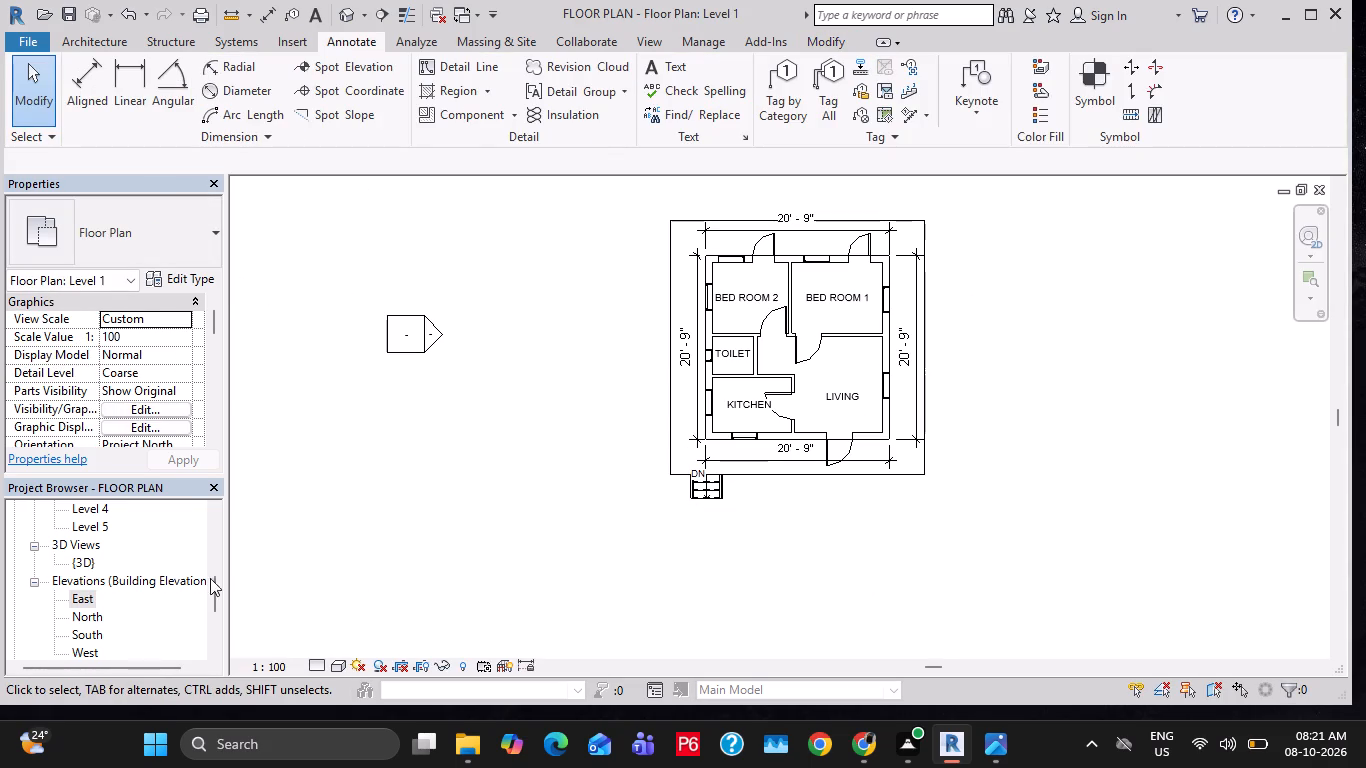
In the East elevation, edit the roof ceiling's 600 x 600mm grid type and set its Finish 2 layer thickness to 2".
{"action": "scroll", "coordinate": [189, 577], "scroll_direction": "down", "scroll_amount": 6}
{"action": "double_click", "coordinate": [96, 597]}
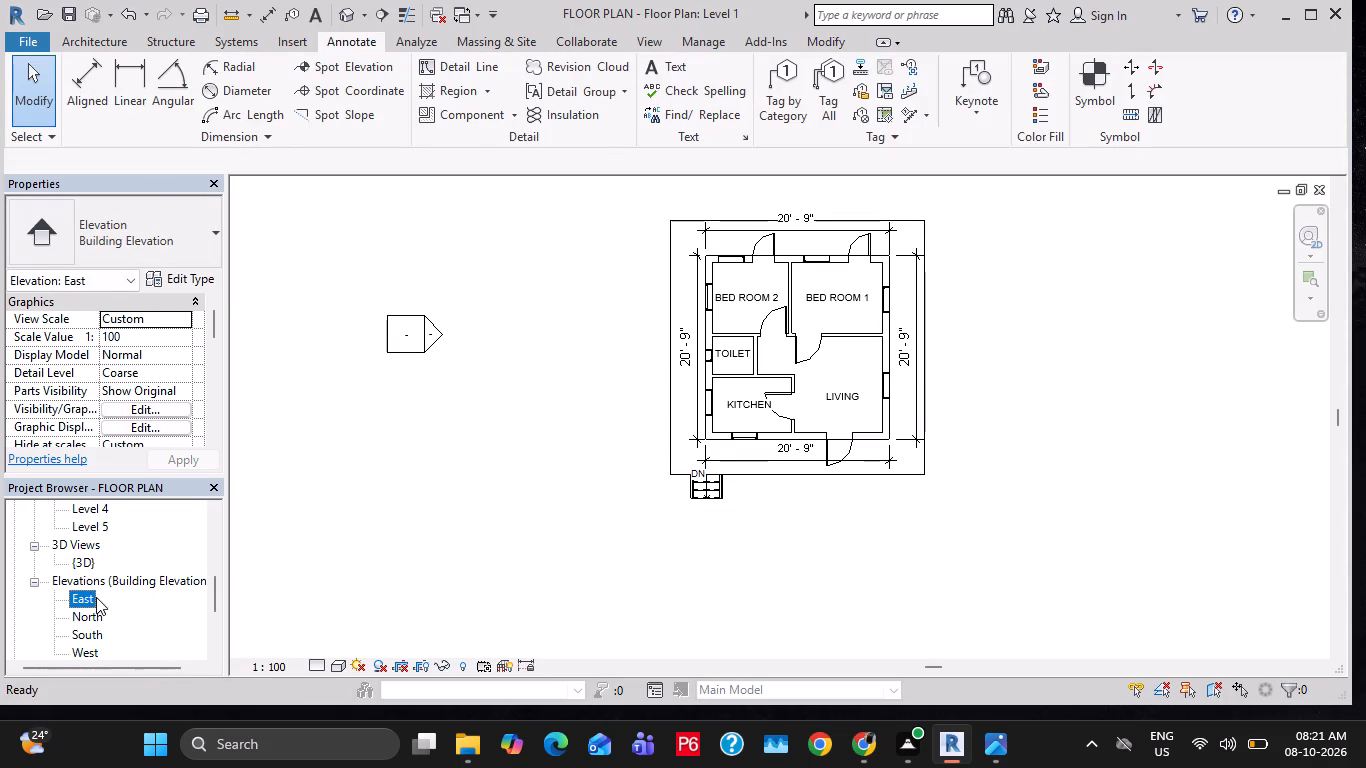
{"action": "scroll", "coordinate": [95, 594], "scroll_direction": "down", "scroll_amount": 5}
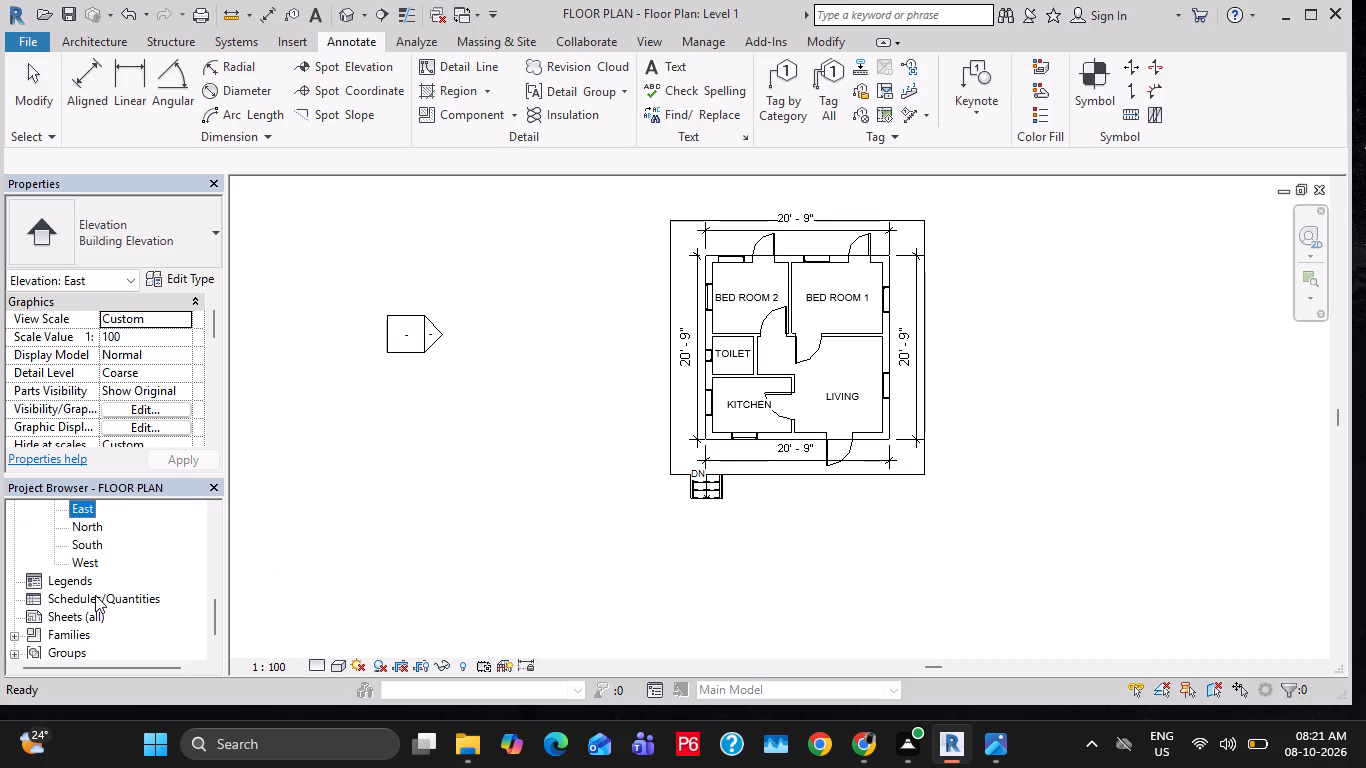
{"action": "scroll", "coordinate": [66, 528], "scroll_direction": "up", "scroll_amount": 2}
{"action": "double_click", "coordinate": [74, 546]}
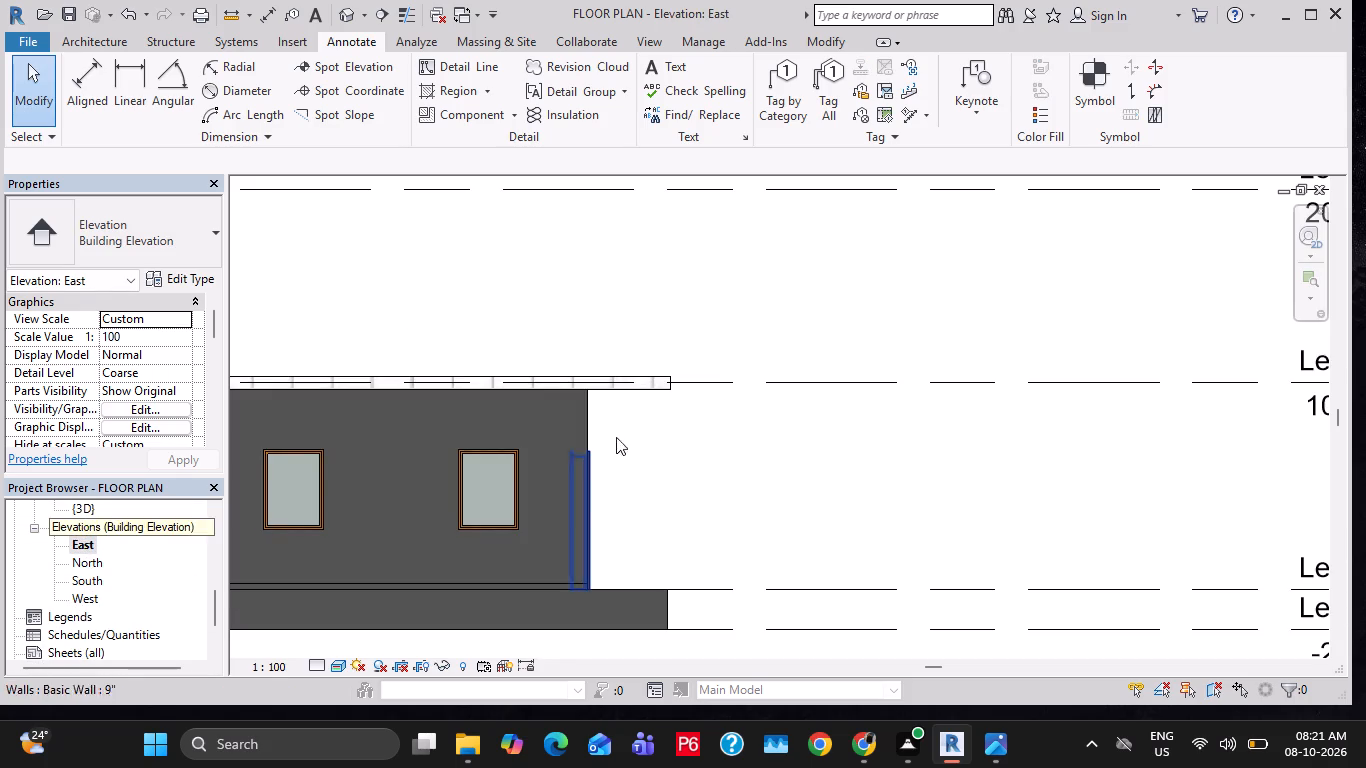
{"action": "left_click", "coordinate": [657, 390]}
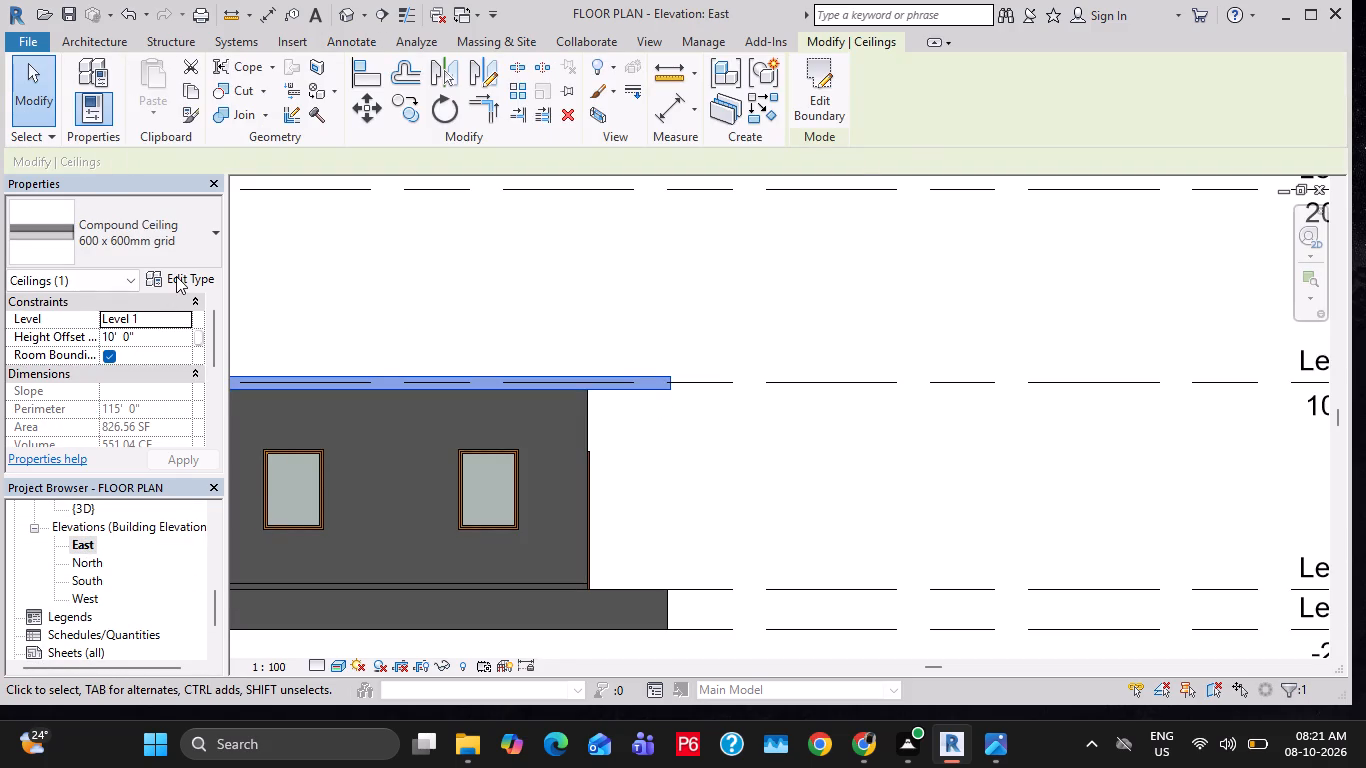
{"action": "left_click", "coordinate": [176, 276]}
{"action": "left_click", "coordinate": [752, 259]}
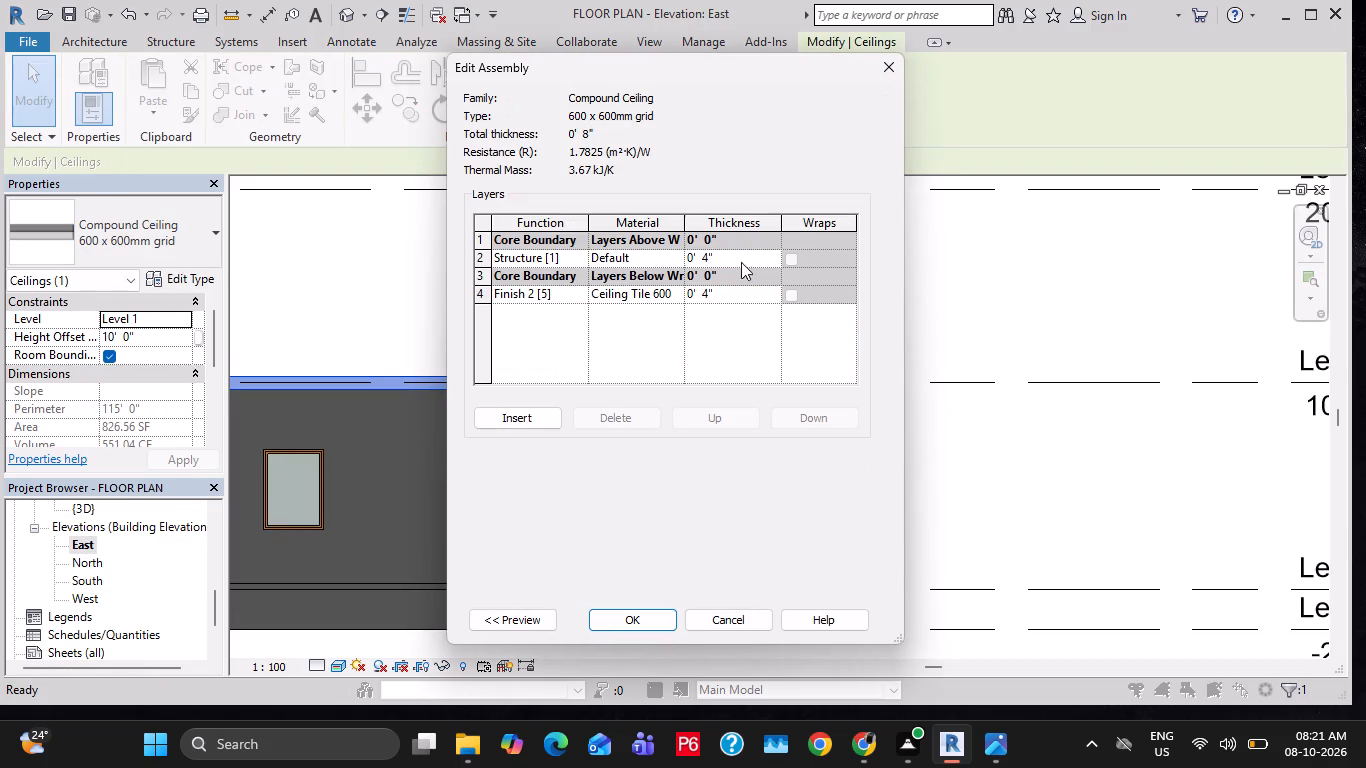
{"action": "left_click", "coordinate": [719, 296]}
{"action": "key", "text": "BackSpace"}
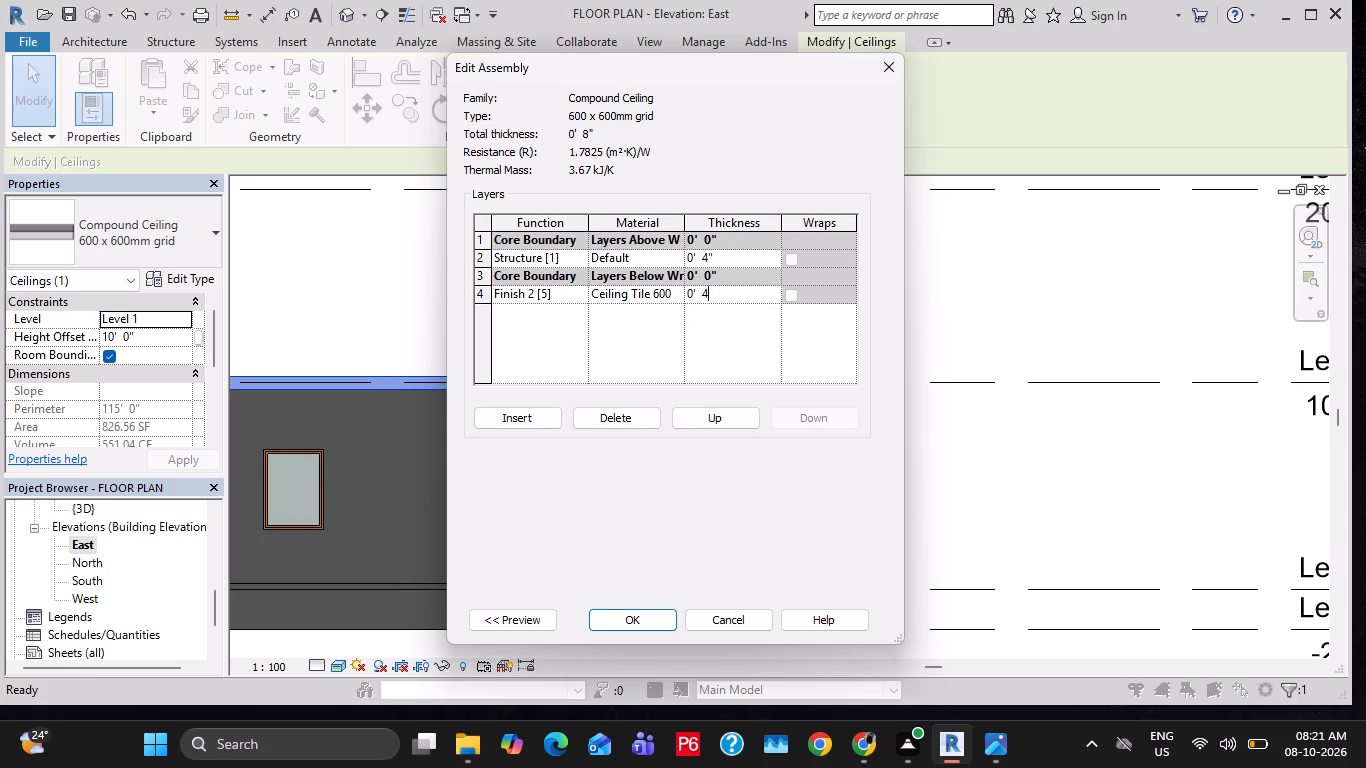
{"action": "key", "text": "BackSpace"}
{"action": "key", "text": "BackSpace"}
{"action": "type", "text": "2\""}
{"action": "key", "text": "Return"}
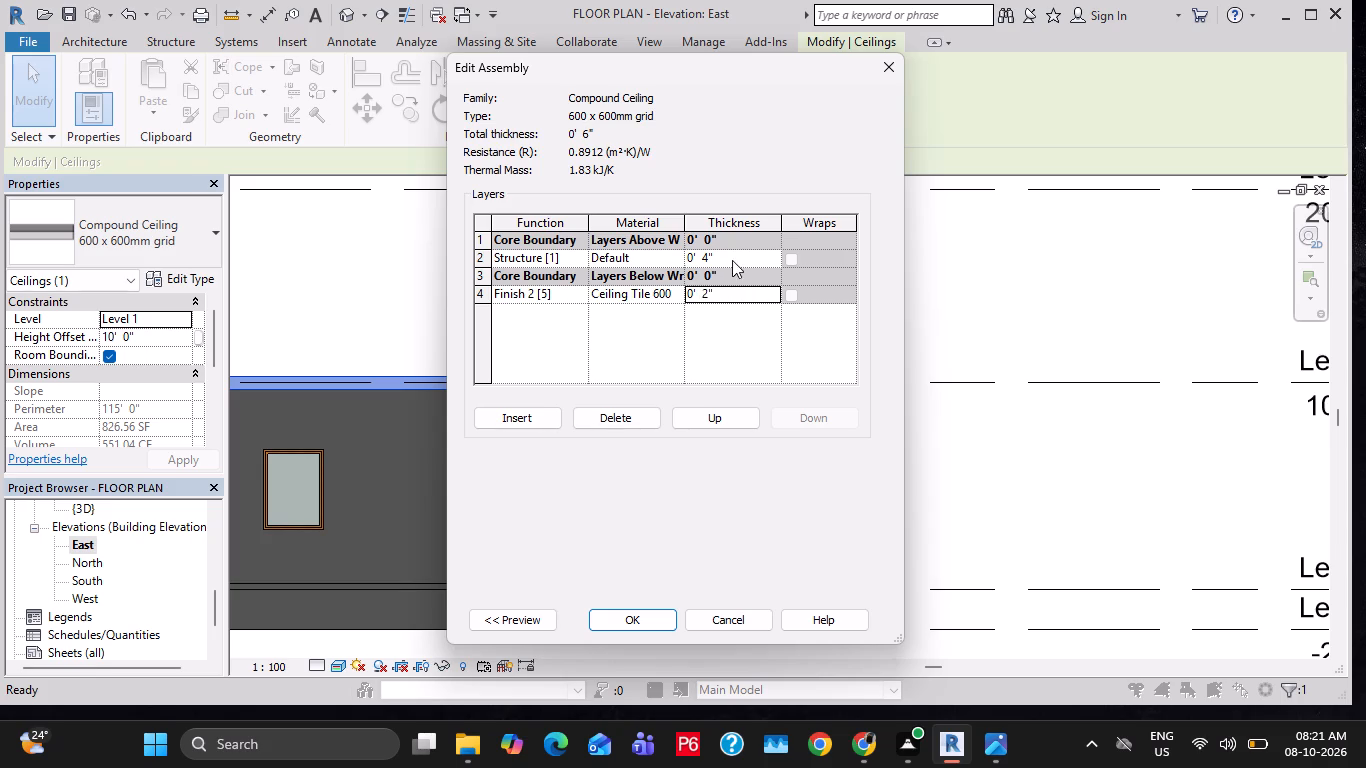
Set the ceiling assembly's Structure layer thickness to 2" and apply the type changes.
{"action": "left_click", "coordinate": [732, 258]}
{"action": "key", "text": "2"}
{"action": "key", "text": "shift+quotedbl"}
{"action": "key", "text": "Return"}
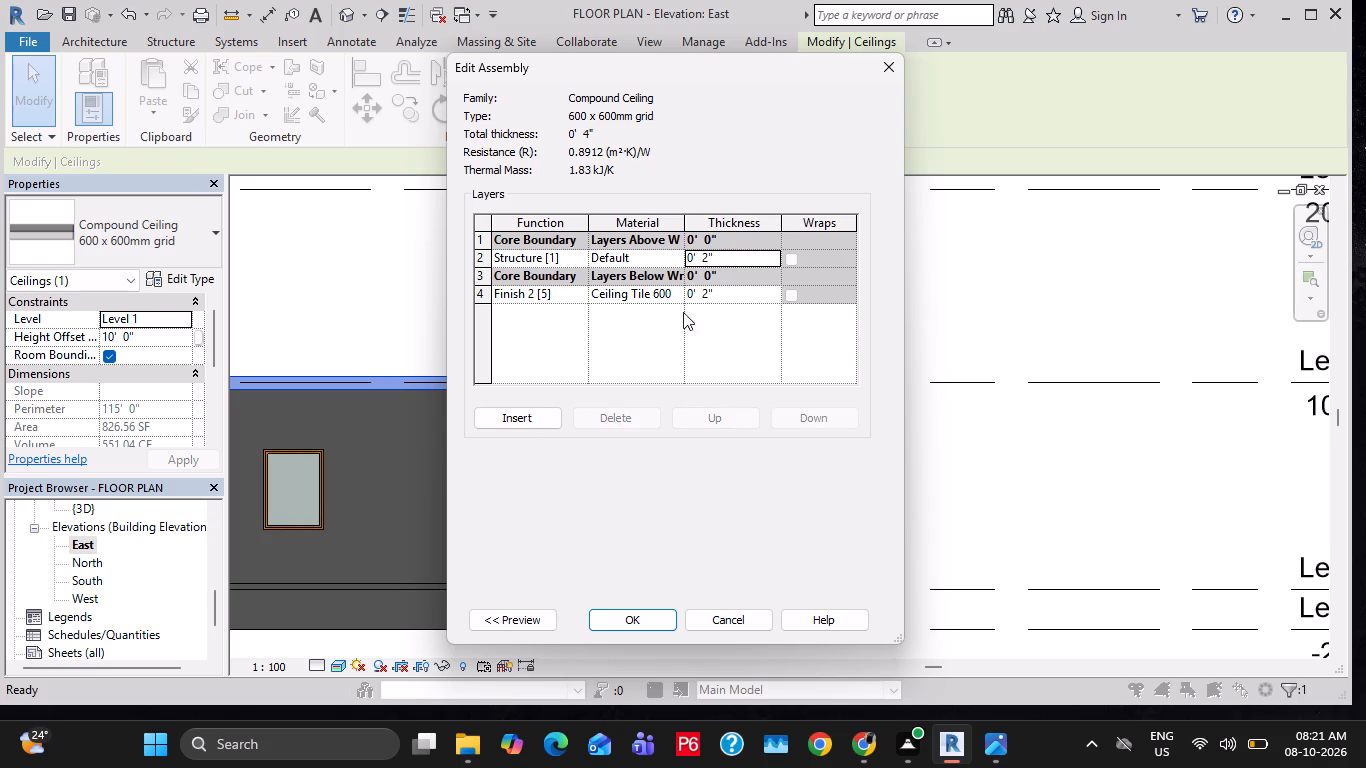
{"action": "left_click", "coordinate": [634, 619]}
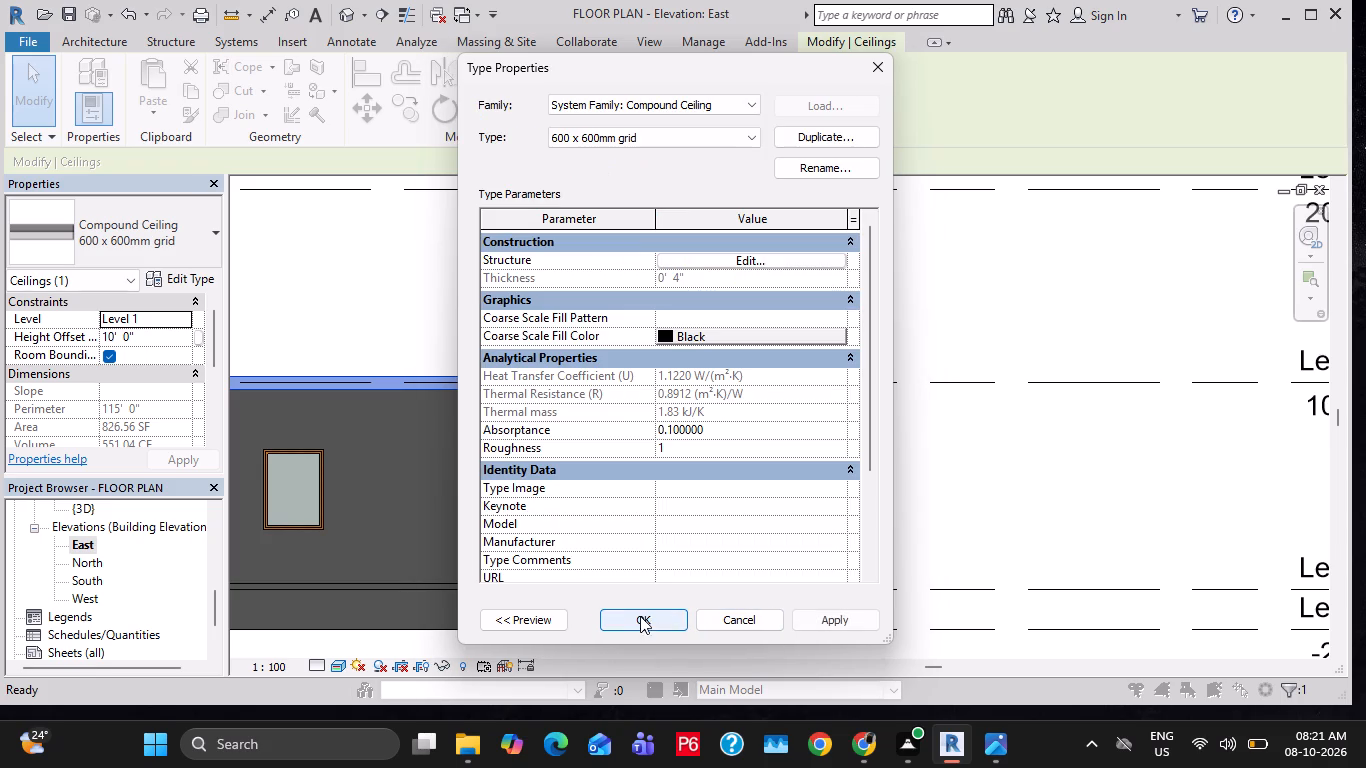
{"action": "double_click", "coordinate": [822, 618]}
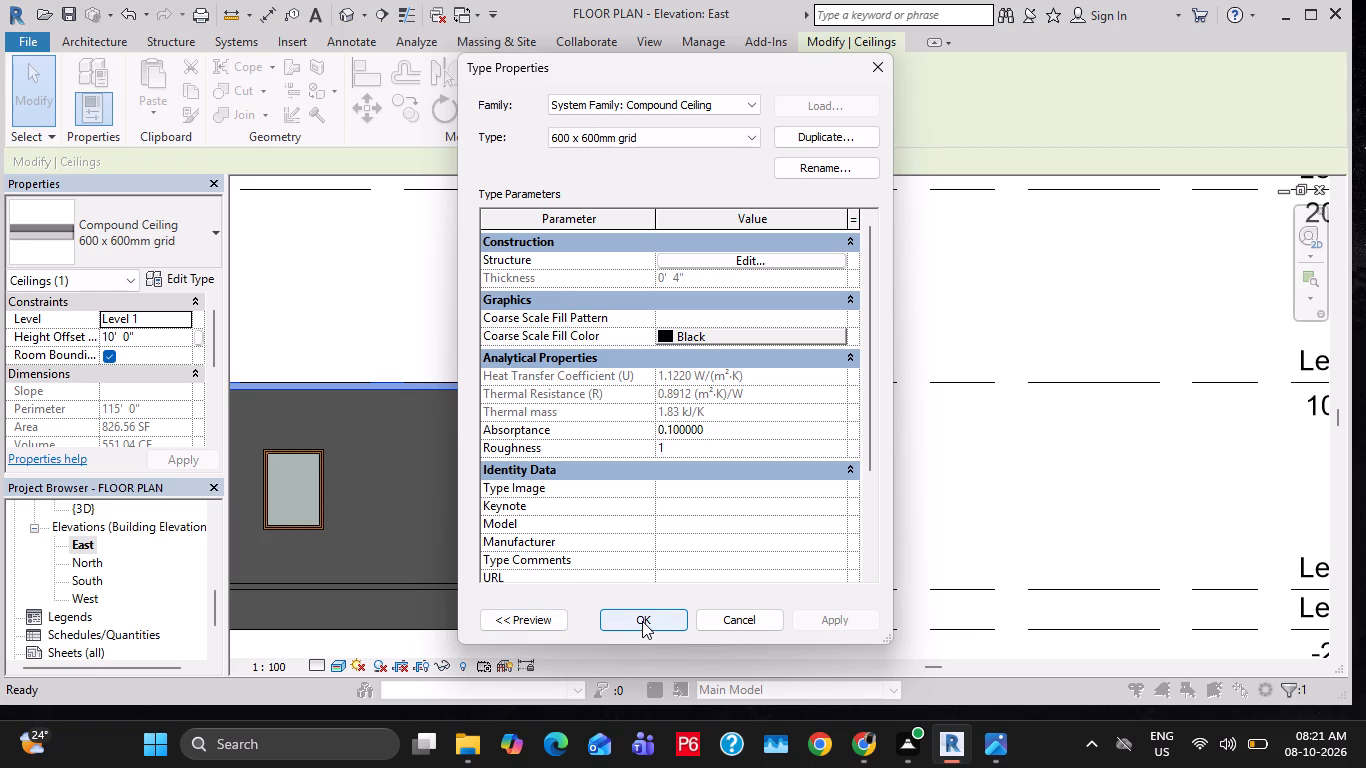
{"action": "left_click", "coordinate": [642, 620]}
{"action": "left_click", "coordinate": [736, 501]}
{"action": "middle_click_drag", "start_coordinate": [700, 514], "coordinate": [790, 502]}
{"action": "key", "text": "Escape"}
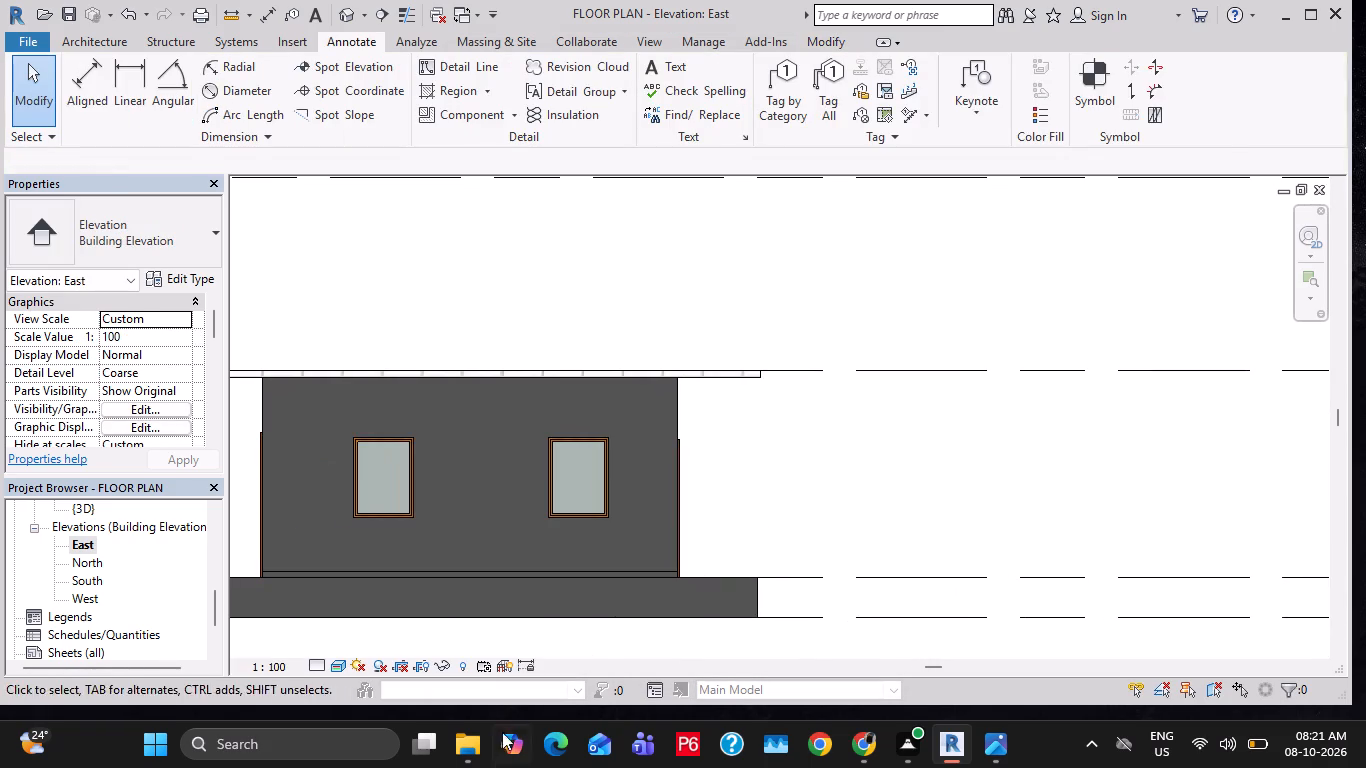
{"action": "key", "text": "Escape"}
{"action": "key", "text": "Escape"}
{"action": "key", "text": "Escape"}
Examine the slab and level alignment in the North, South and West elevations.
{"action": "double_click", "coordinate": [101, 559]}
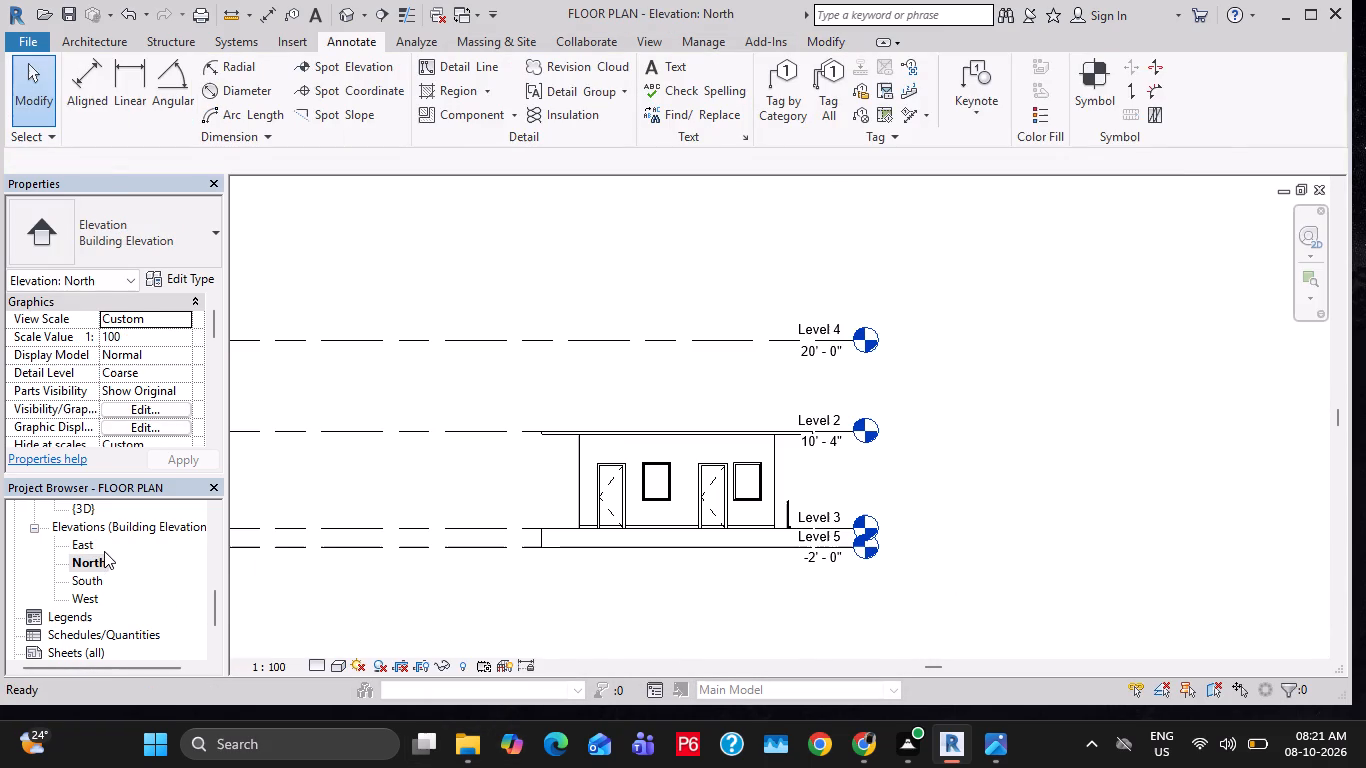
{"action": "scroll", "coordinate": [613, 434], "scroll_direction": "up", "scroll_amount": 3}
{"action": "scroll", "coordinate": [883, 441], "scroll_direction": "up", "scroll_amount": 3}
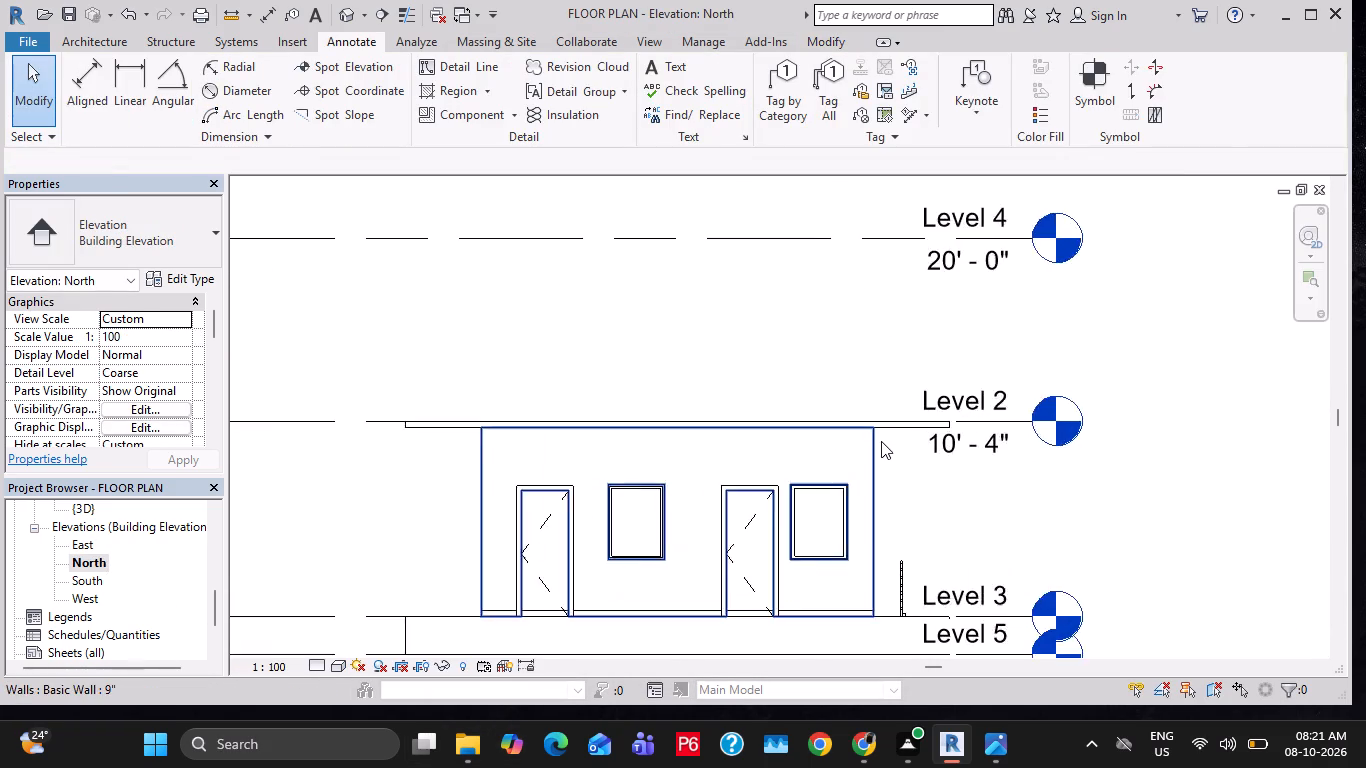
{"action": "scroll", "coordinate": [892, 441], "scroll_direction": "up", "scroll_amount": 2}
{"action": "scroll", "coordinate": [927, 443], "scroll_direction": "down", "scroll_amount": 5}
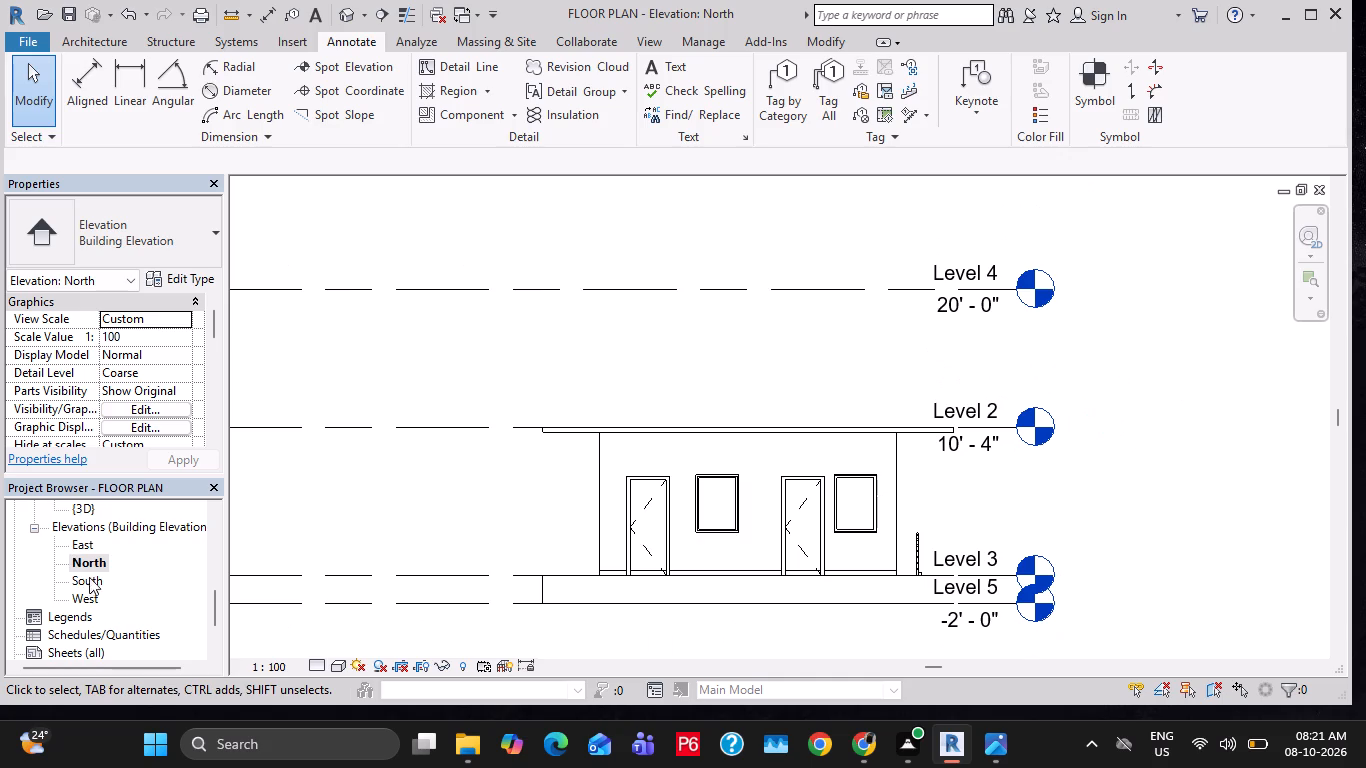
{"action": "double_click", "coordinate": [80, 578]}
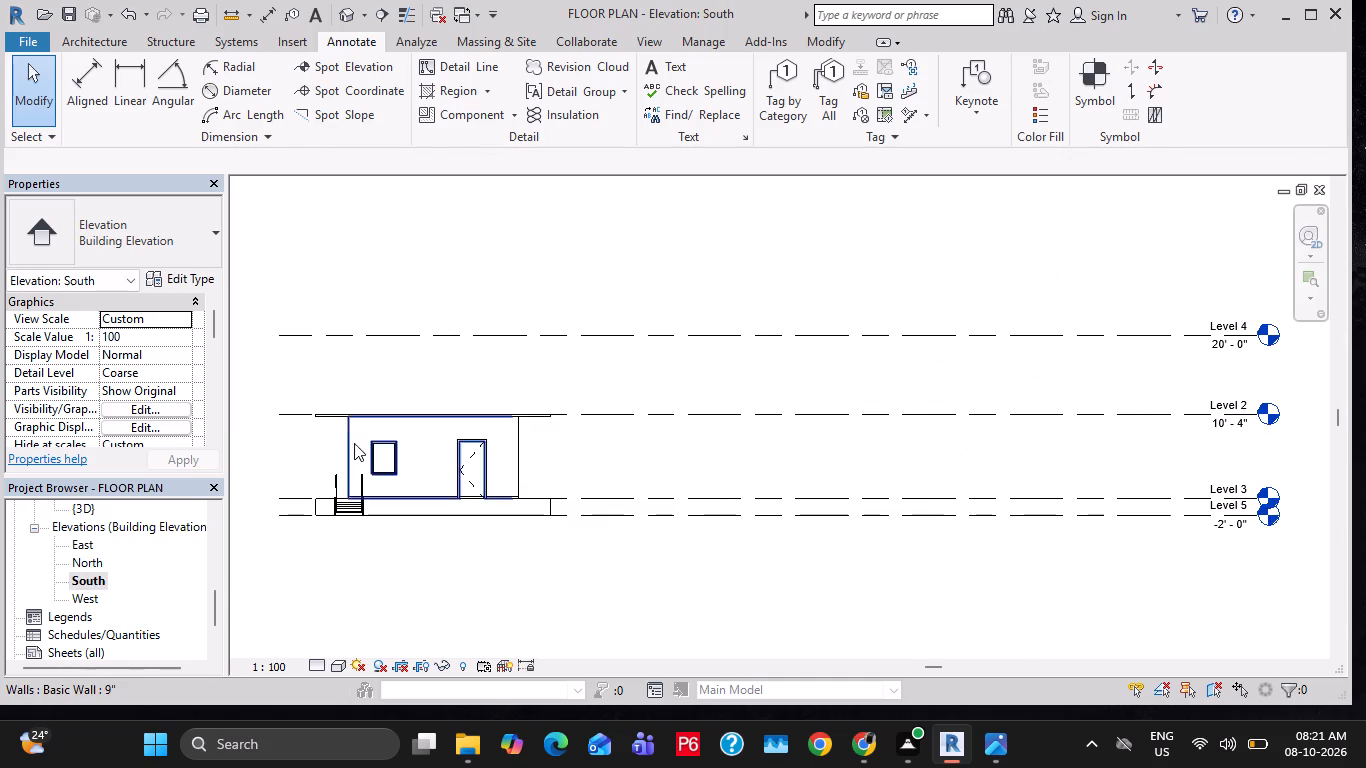
{"action": "scroll", "coordinate": [354, 442], "scroll_direction": "up", "scroll_amount": 7}
{"action": "middle_click_drag", "start_coordinate": [321, 435], "coordinate": [515, 378]}
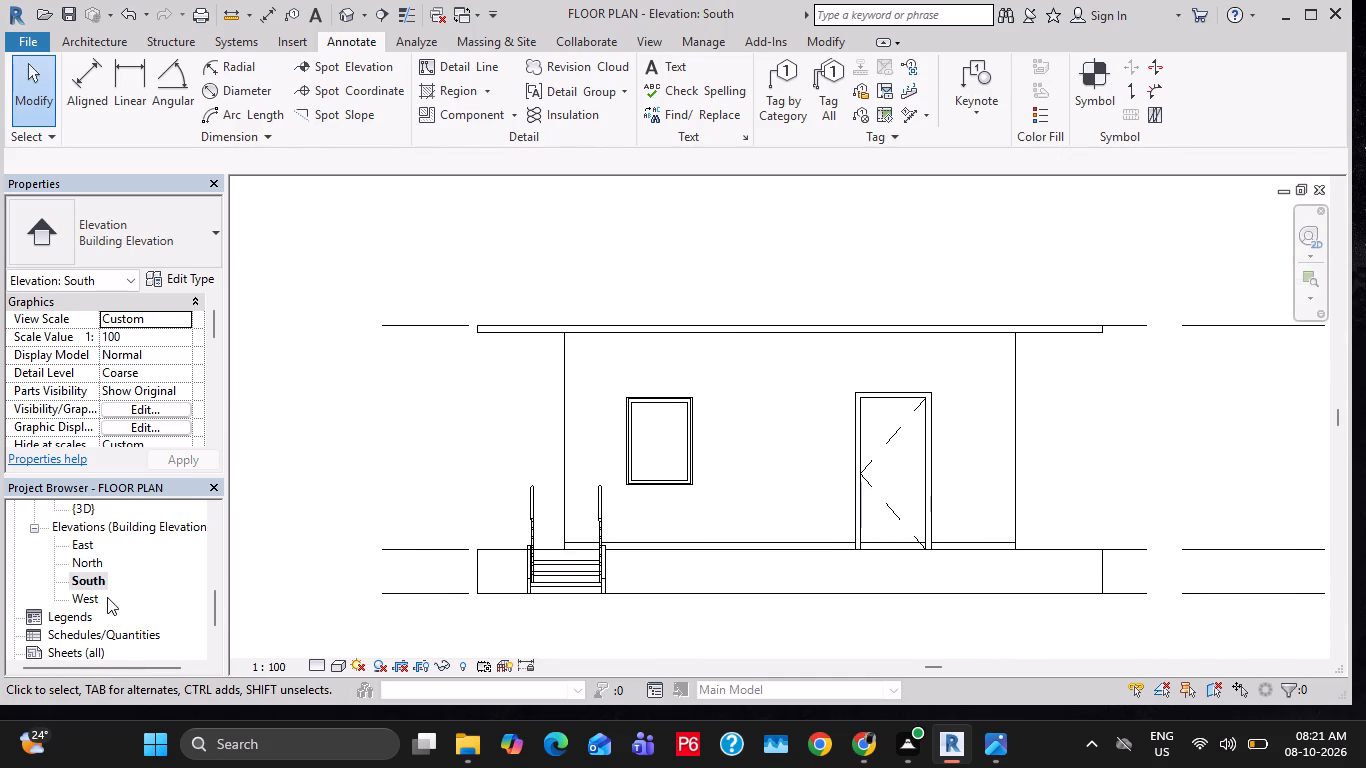
{"action": "double_click", "coordinate": [90, 597]}
{"action": "key", "text": "Escape"}
{"action": "key", "text": "Escape"}
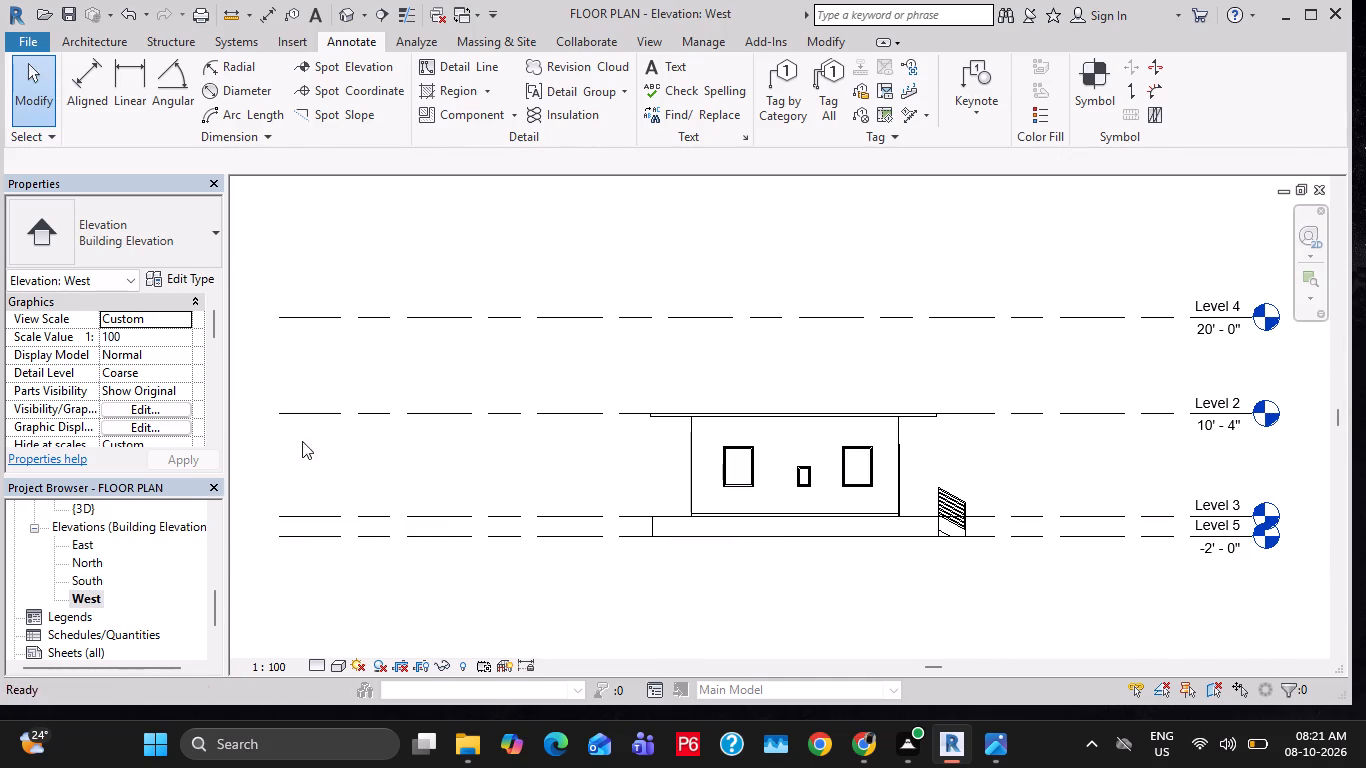
In the Level 1 floor plan, start a 900mm Pipe railing path from the stair's outer edge to the plinth's nearby front corner, about 2'-4" long.
{"action": "key", "text": "Escape"}
{"action": "key", "text": "Escape"}
{"action": "scroll", "coordinate": [59, 456], "scroll_direction": "up", "scroll_amount": 18}
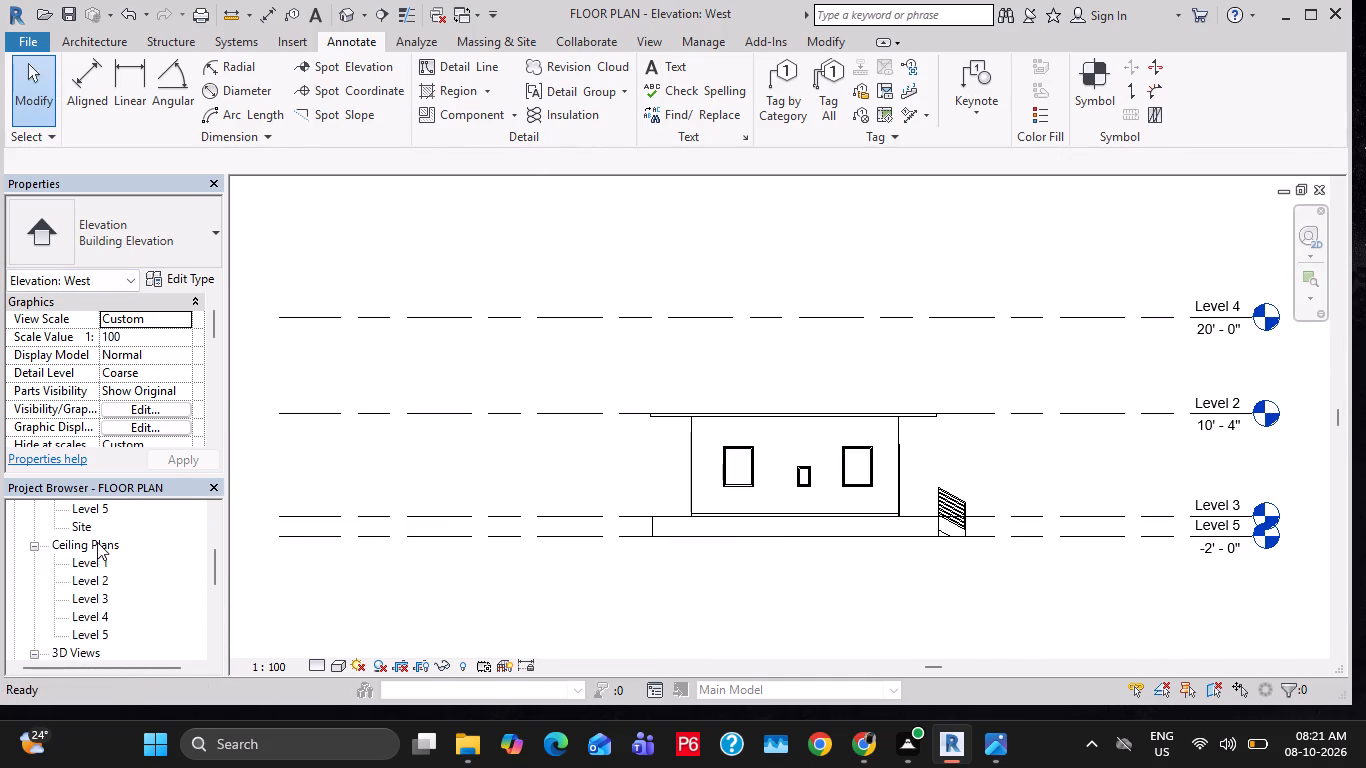
{"action": "scroll", "coordinate": [97, 542], "scroll_direction": "up", "scroll_amount": 11}
{"action": "double_click", "coordinate": [87, 559]}
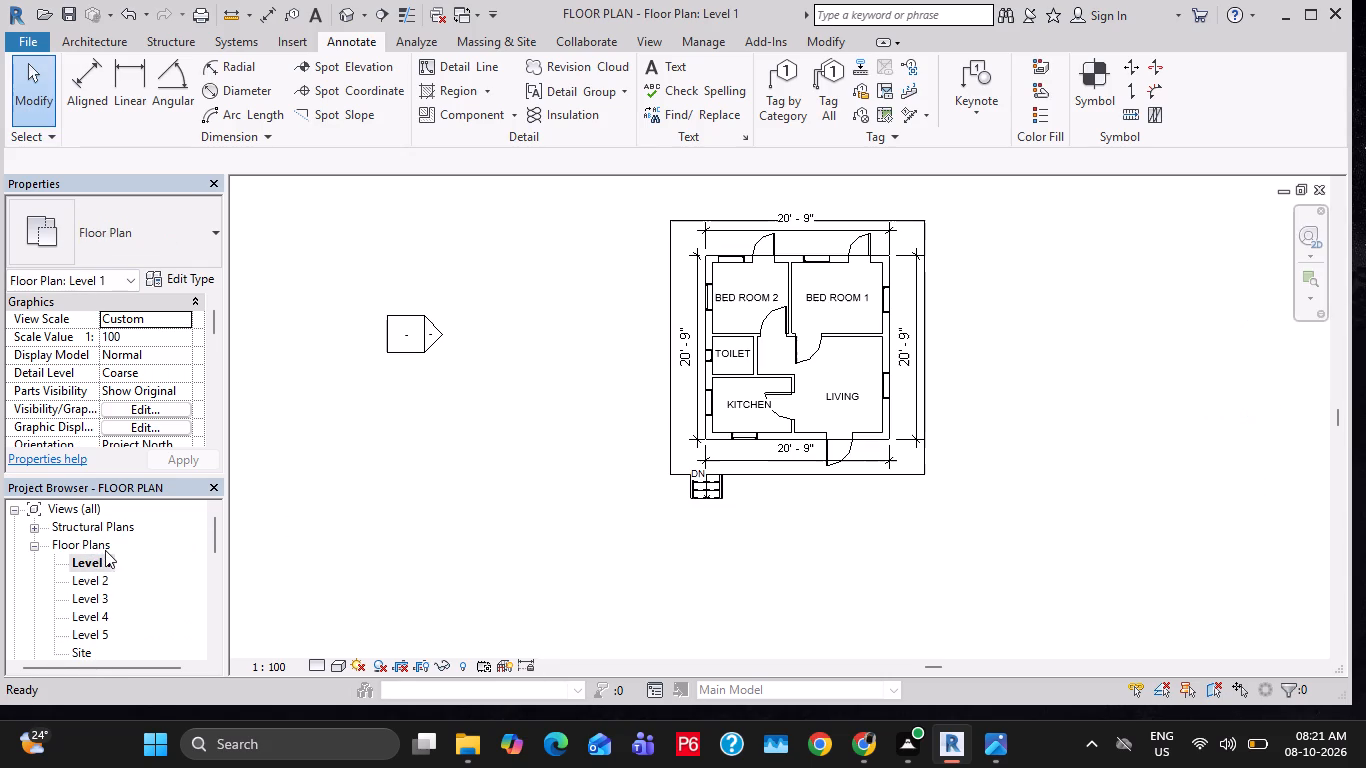
{"action": "key", "text": "Escape"}
{"action": "key", "text": "Escape"}
{"action": "key", "text": "Escape"}
{"action": "key", "text": "Escape"}
{"action": "key", "text": "Escape"}
{"action": "left_click", "coordinate": [75, 45]}
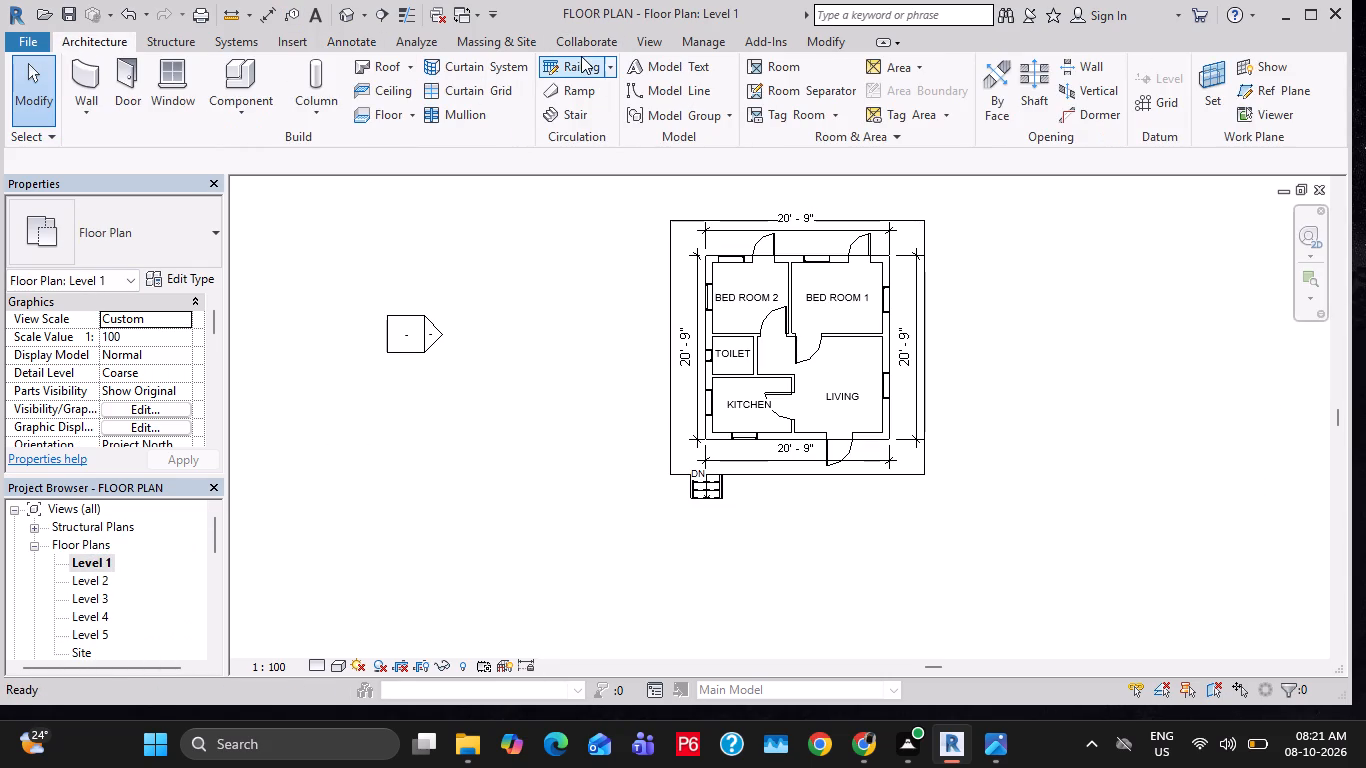
{"action": "left_click", "coordinate": [582, 62]}
{"action": "scroll", "coordinate": [690, 464], "scroll_direction": "up", "scroll_amount": 3}
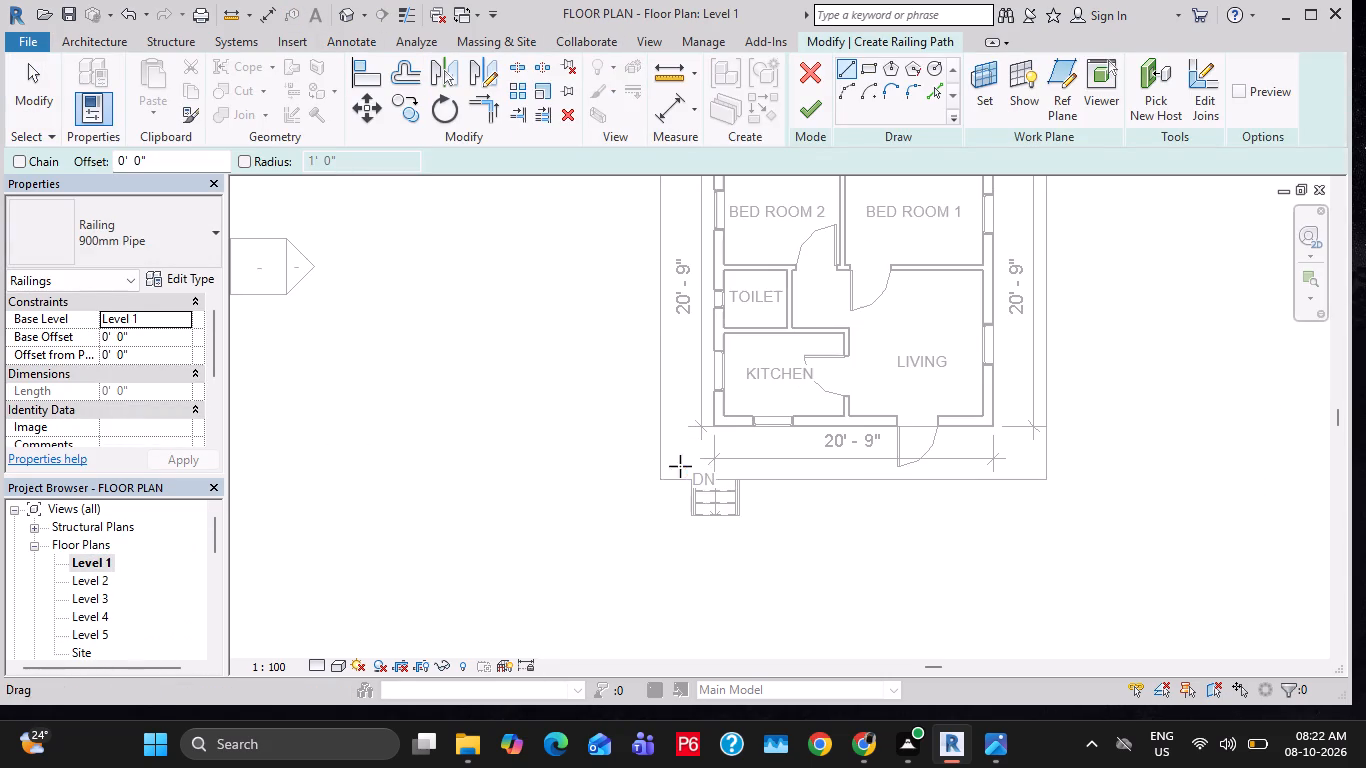
{"action": "scroll", "coordinate": [669, 475], "scroll_direction": "up", "scroll_amount": 11}
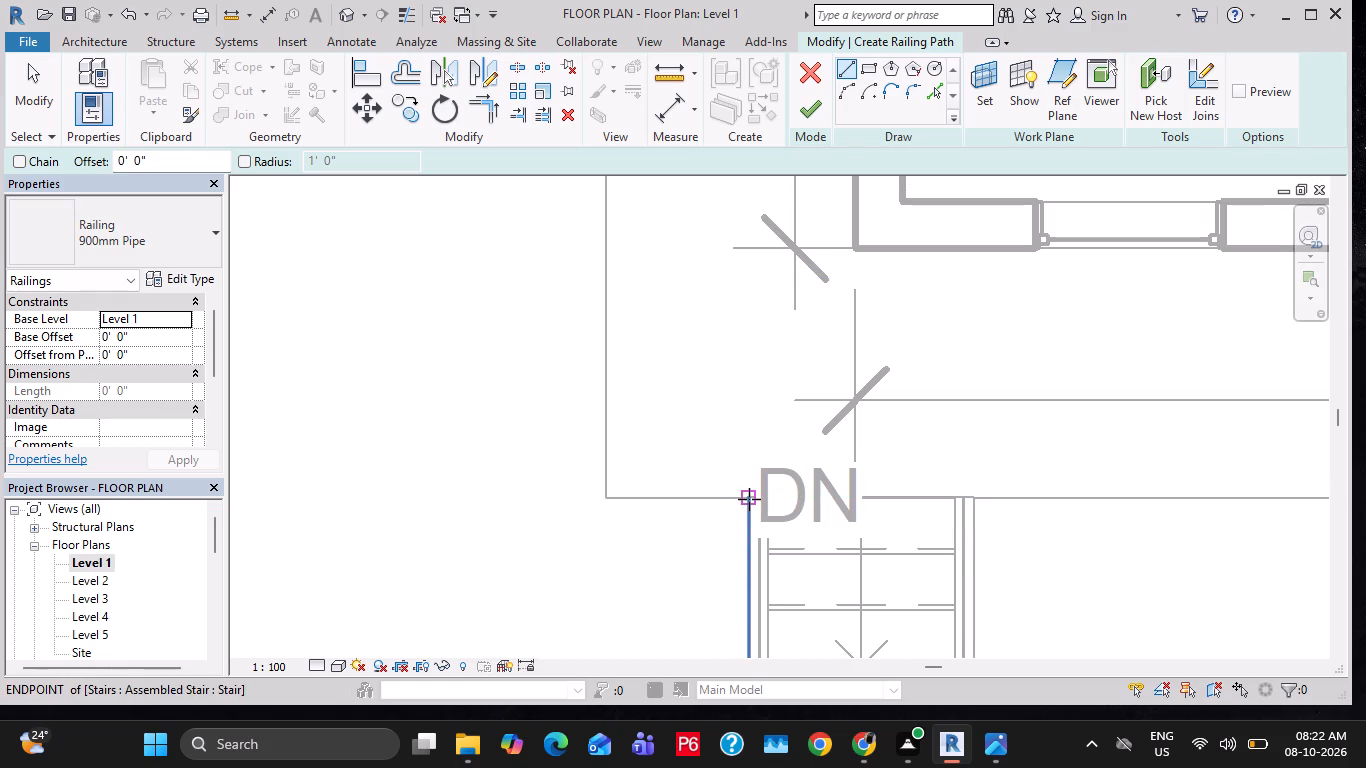
{"action": "left_click", "coordinate": [750, 499]}
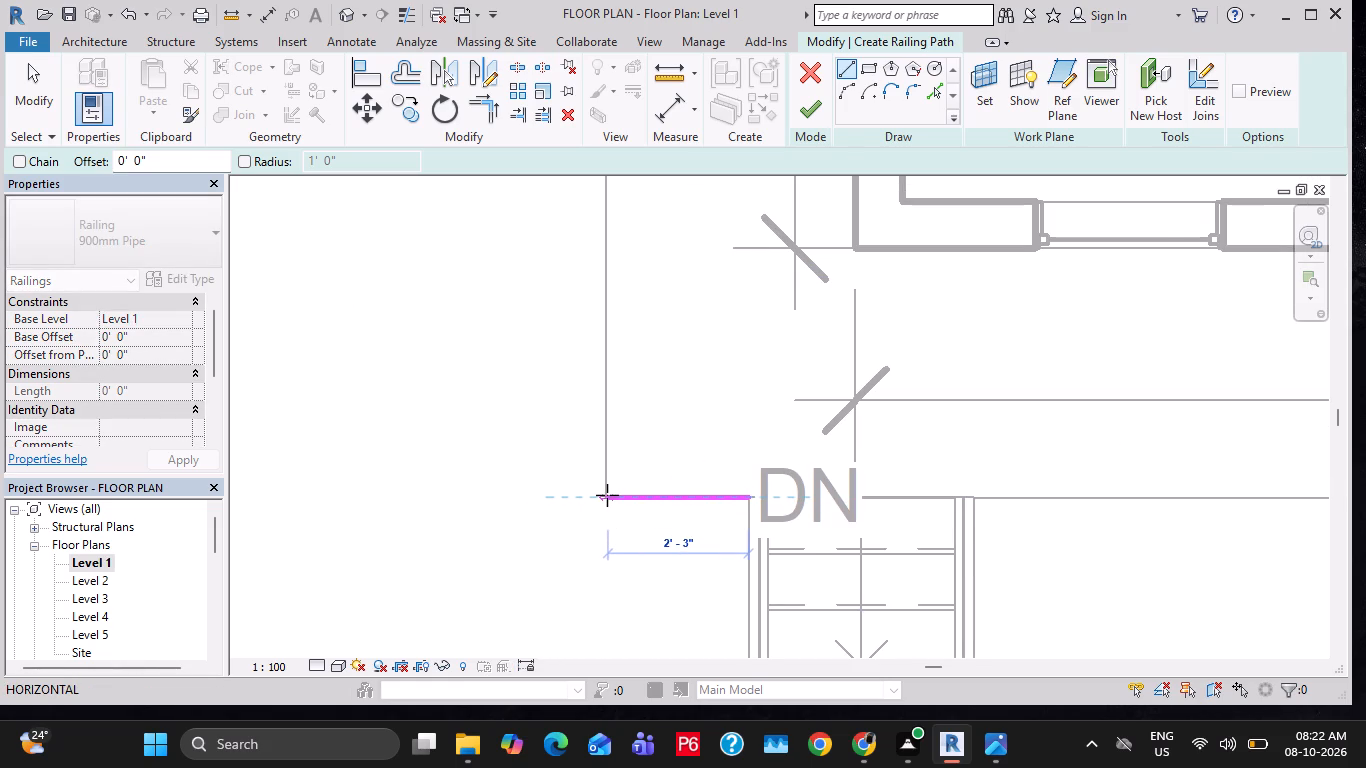
{"action": "scroll", "coordinate": [601, 496], "scroll_direction": "up", "scroll_amount": 4}
{"action": "left_click", "coordinate": [609, 496]}
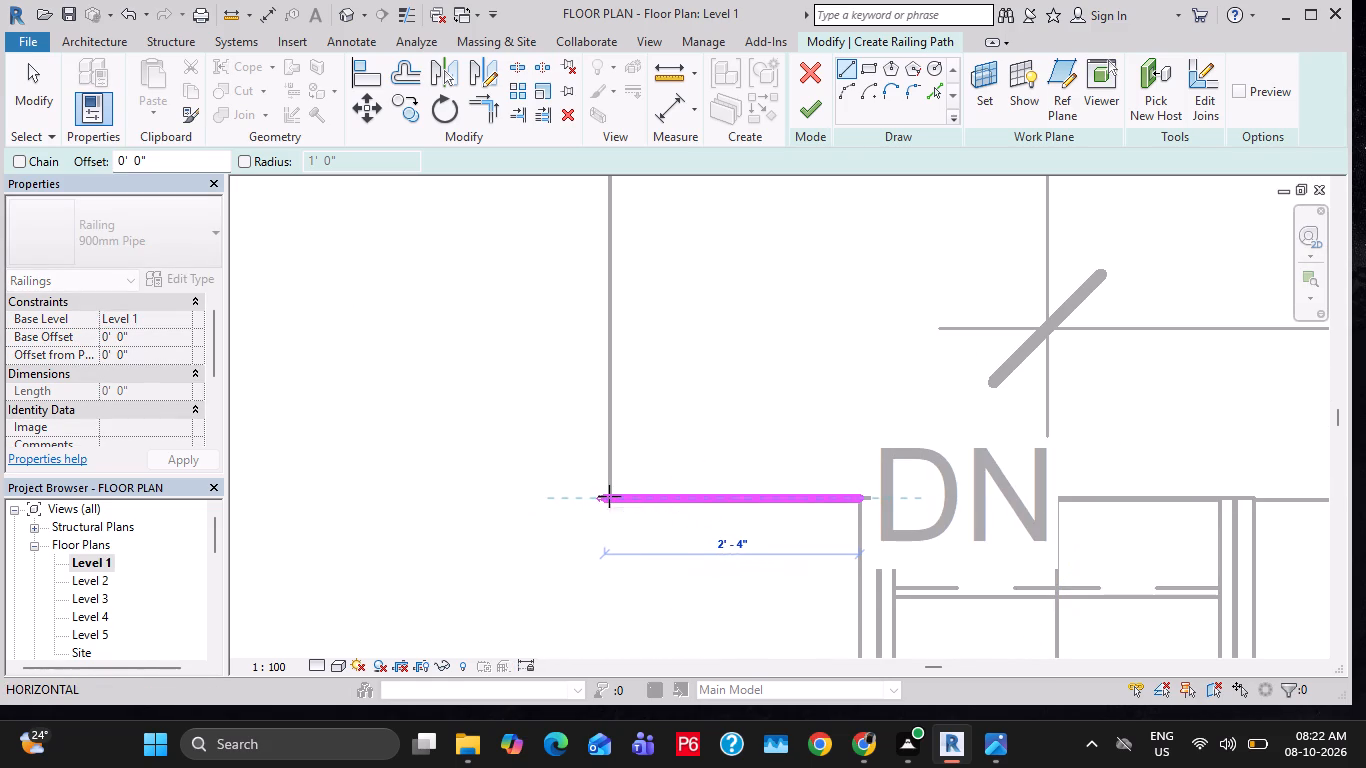
Sketch railing lines along the plinth's 28'-9" rear edge and along its front edge up to the stair, and try to finish the path.
{"action": "scroll", "coordinate": [628, 397], "scroll_direction": "down", "scroll_amount": 11}
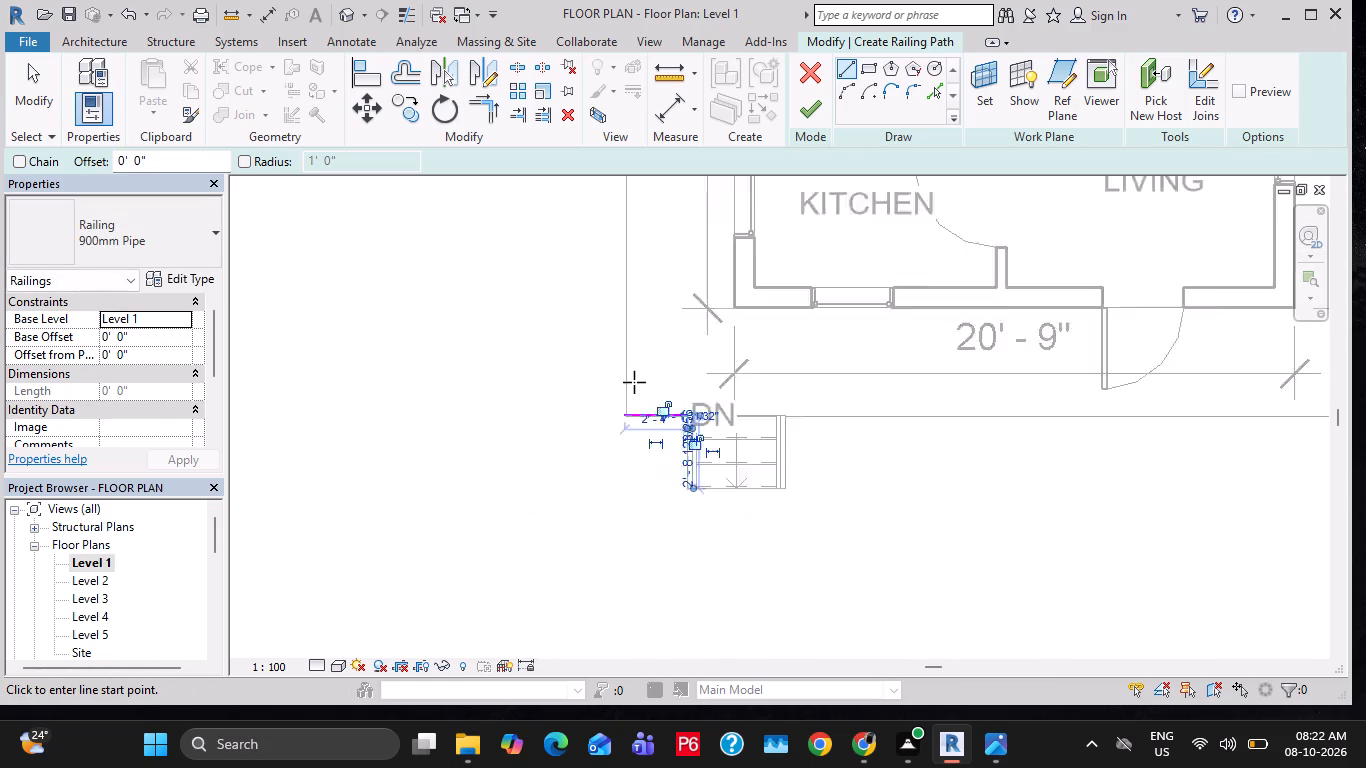
{"action": "scroll", "coordinate": [634, 382], "scroll_direction": "down", "scroll_amount": 6}
{"action": "middle_click_drag", "start_coordinate": [658, 315], "coordinate": [631, 574], "text": "shift"}
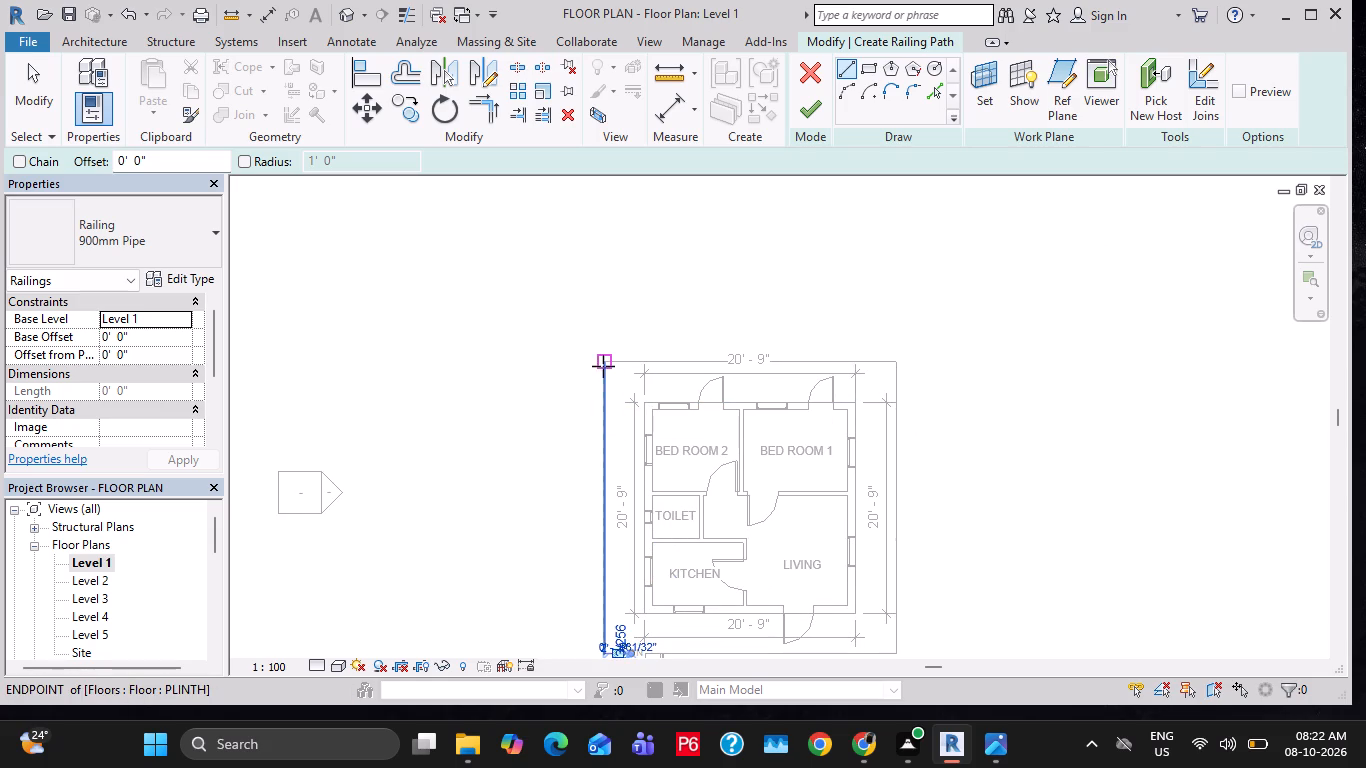
{"action": "left_click", "coordinate": [603, 365]}
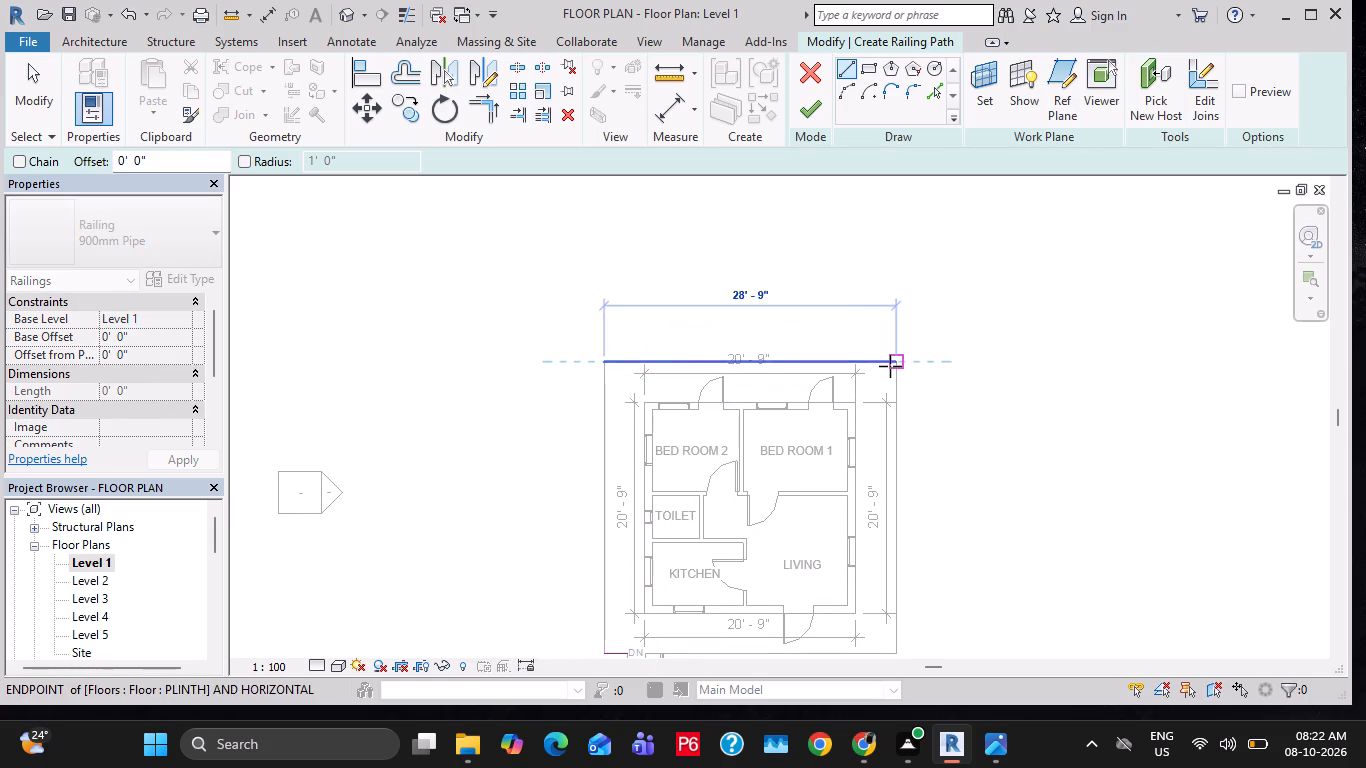
{"action": "left_click", "coordinate": [890, 366]}
{"action": "middle_click_drag", "start_coordinate": [881, 536], "coordinate": [860, 454]}
{"action": "scroll", "coordinate": [859, 536], "scroll_direction": "up", "scroll_amount": 2}
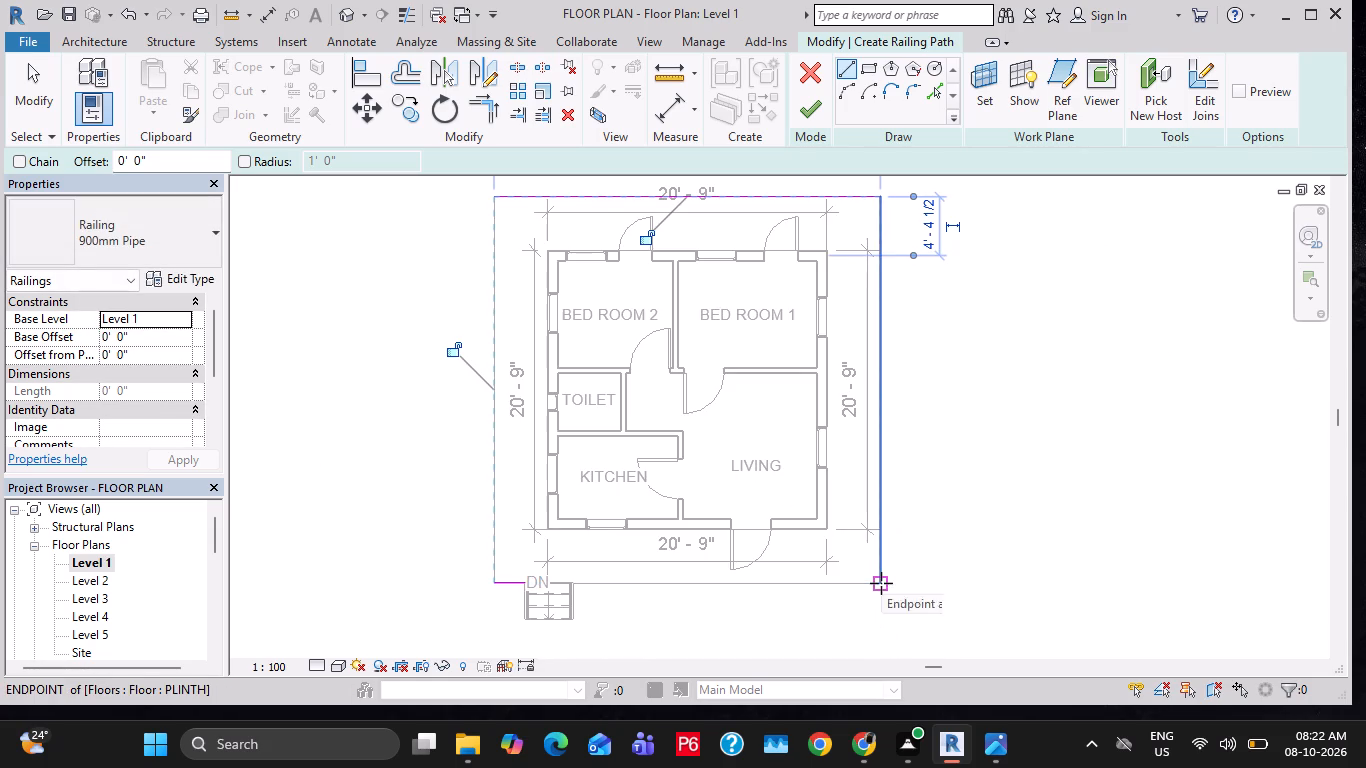
{"action": "left_click", "coordinate": [881, 583]}
{"action": "scroll", "coordinate": [566, 598], "scroll_direction": "up", "scroll_amount": 16}
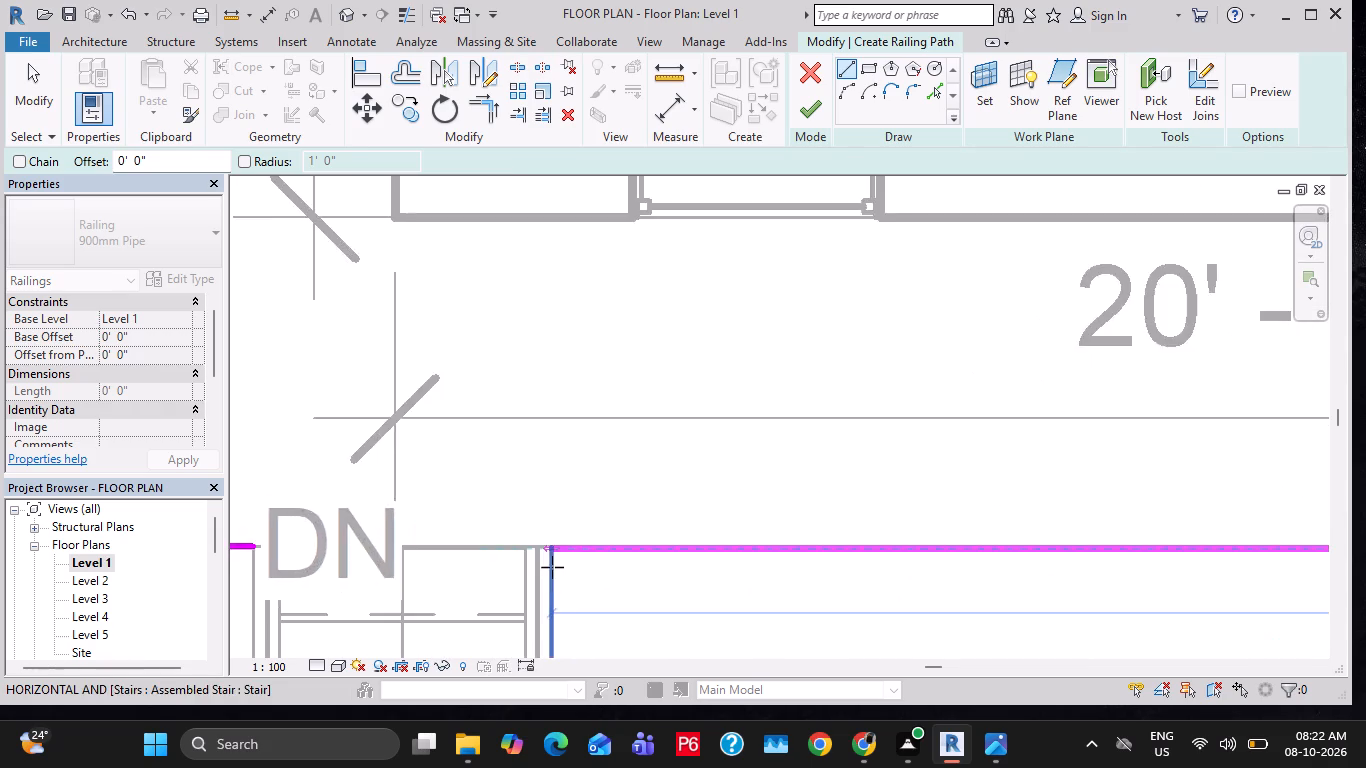
{"action": "left_click", "coordinate": [552, 540]}
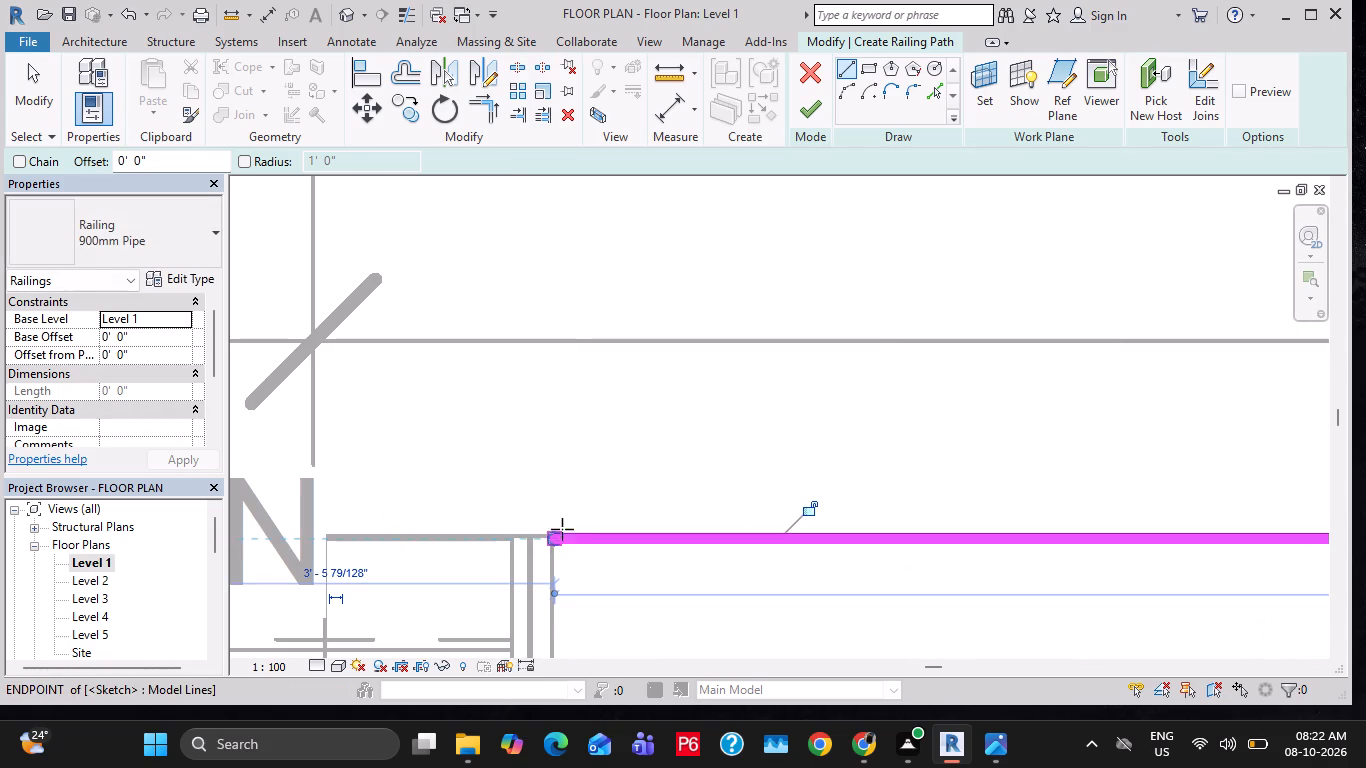
{"action": "left_click", "coordinate": [806, 122]}
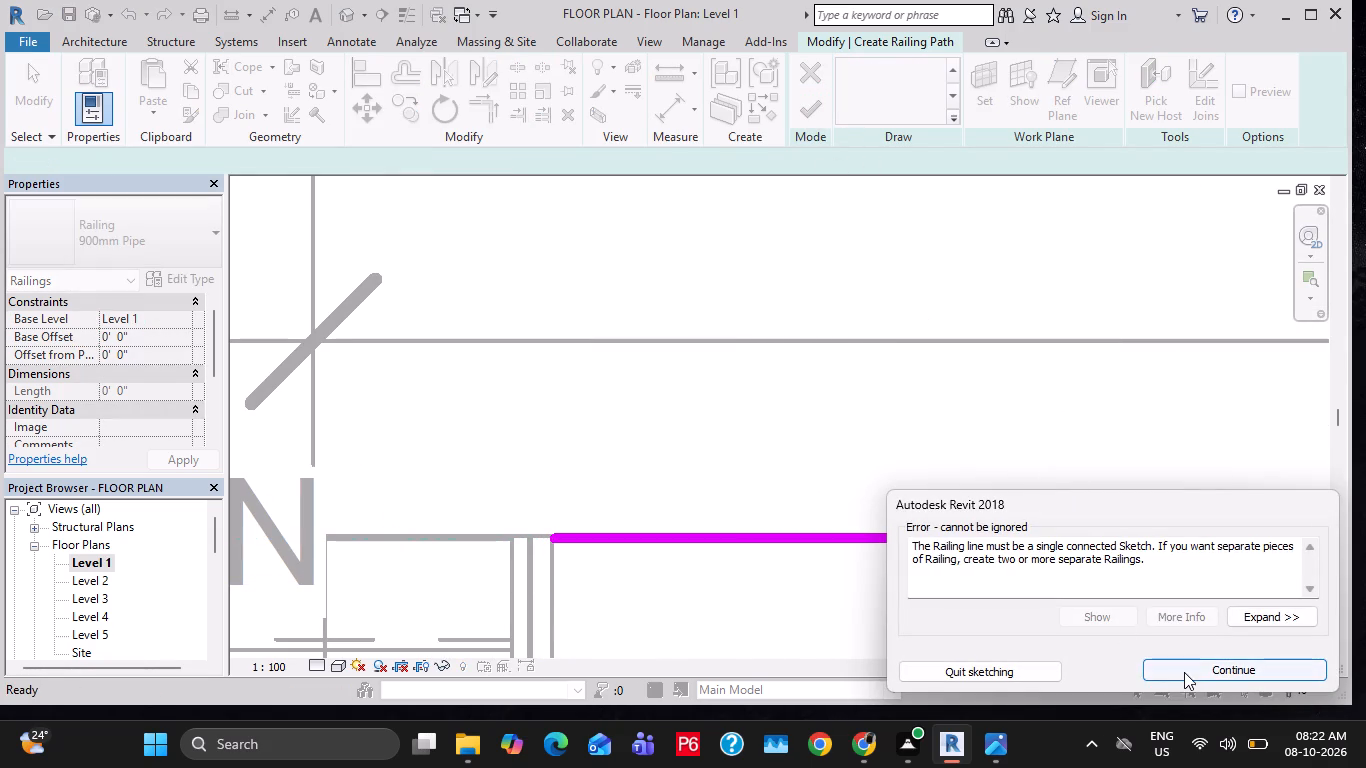
{"action": "left_click", "coordinate": [1184, 672]}
Pick the plinth's two side edges, west and east, as railing path lines to connect the front and rear segments.
{"action": "scroll", "coordinate": [719, 498], "scroll_direction": "down", "scroll_amount": 8}
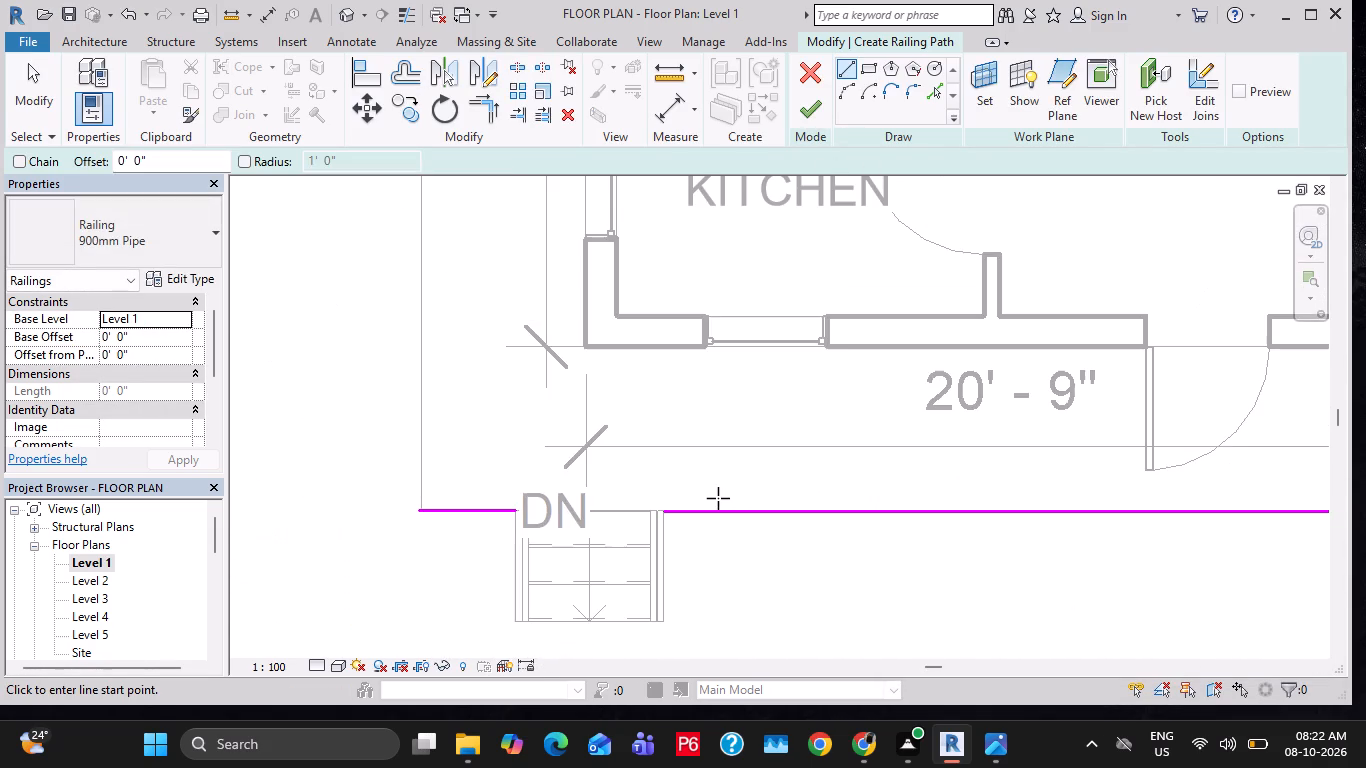
{"action": "middle_click_drag", "start_coordinate": [477, 453], "coordinate": [491, 528]}
{"action": "scroll", "coordinate": [507, 495], "scroll_direction": "down", "scroll_amount": 9}
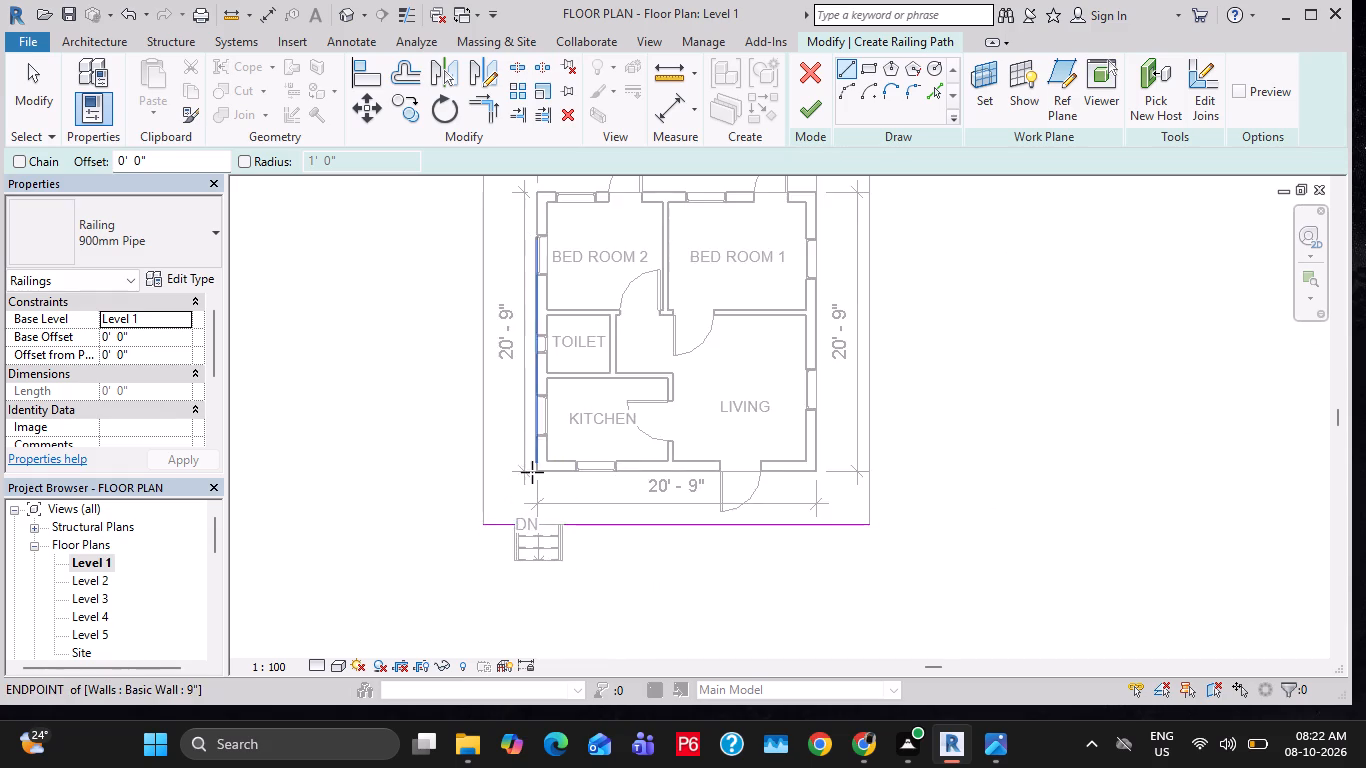
{"action": "middle_click_drag", "start_coordinate": [754, 386], "coordinate": [754, 430]}
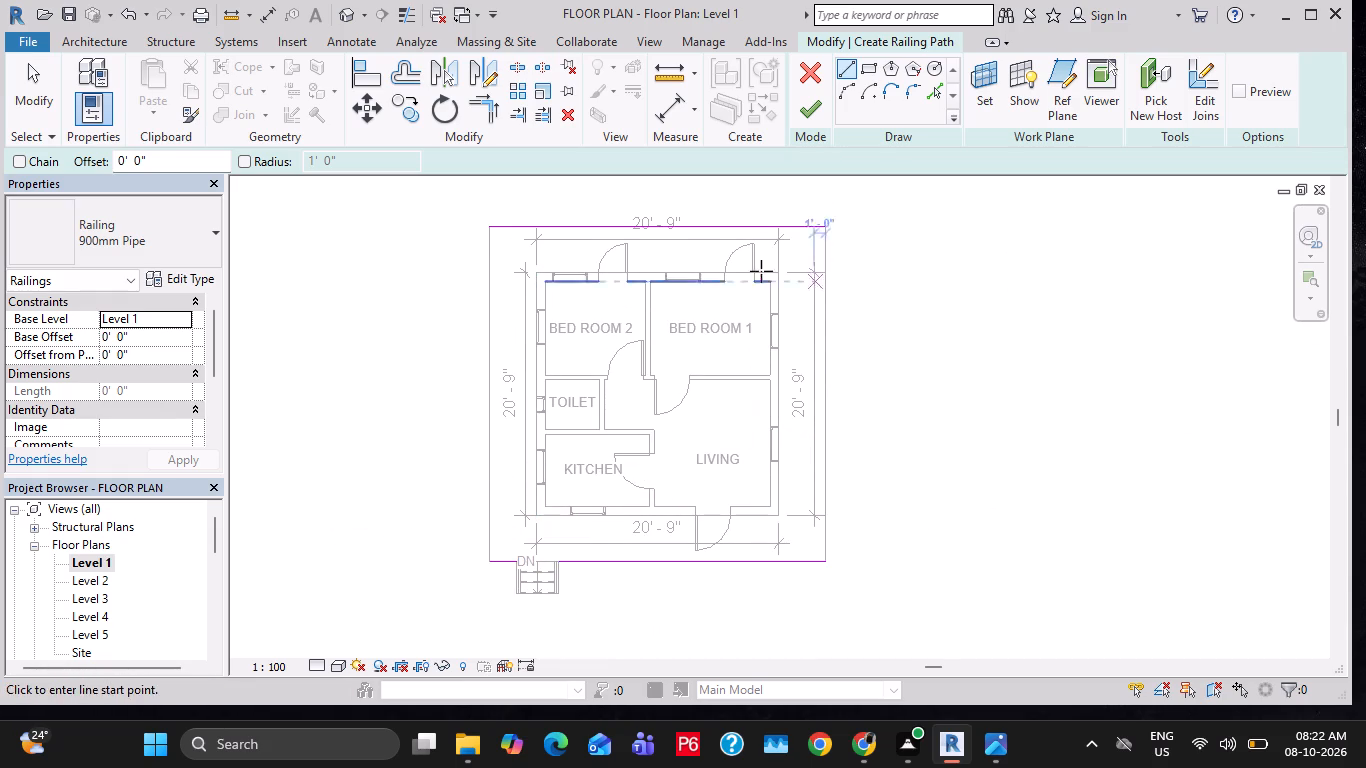
{"action": "left_click", "coordinate": [939, 93]}
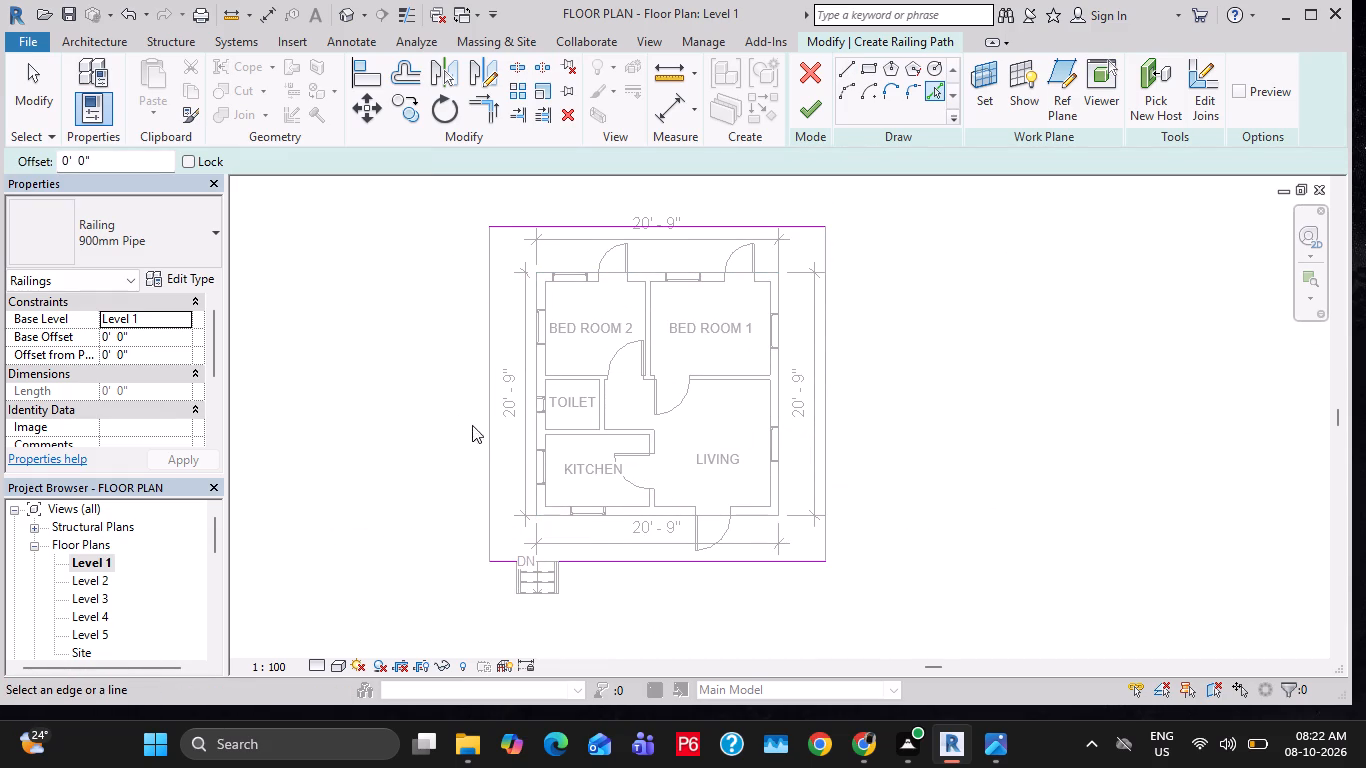
{"action": "left_click", "coordinate": [491, 446]}
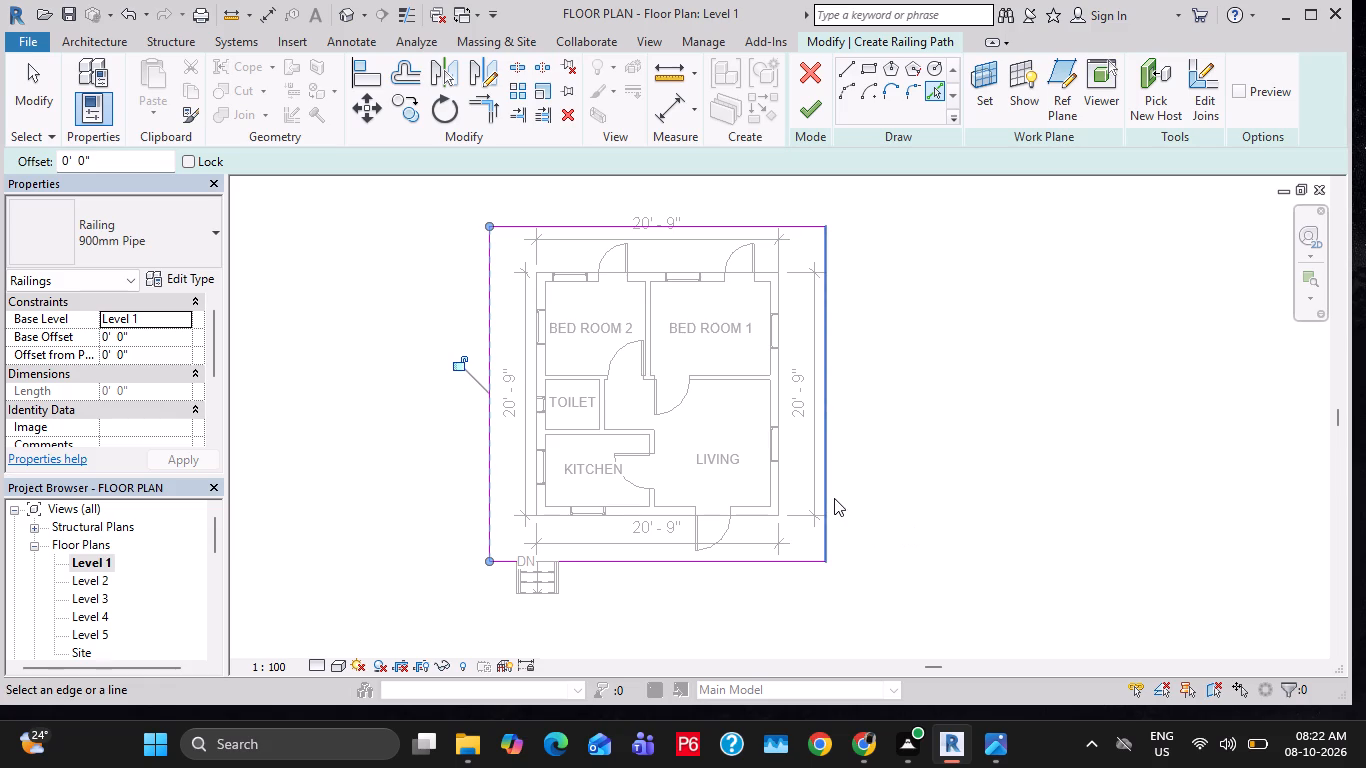
{"action": "left_click", "coordinate": [827, 491]}
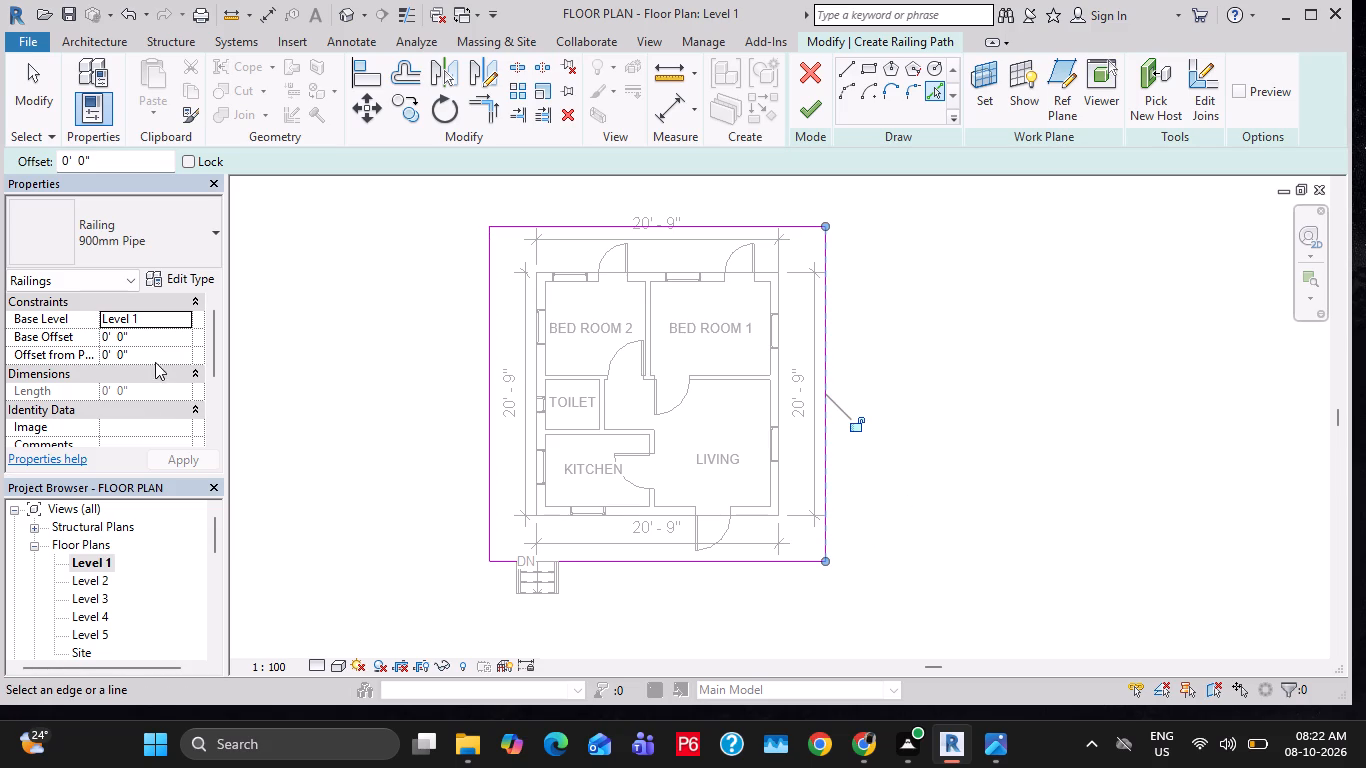
Check the 900mm Pipe railing's type properties and finish the plinth railing sketch.
{"action": "scroll", "coordinate": [163, 405], "scroll_direction": "down", "scroll_amount": 3}
{"action": "scroll", "coordinate": [163, 407], "scroll_direction": "up", "scroll_amount": 6}
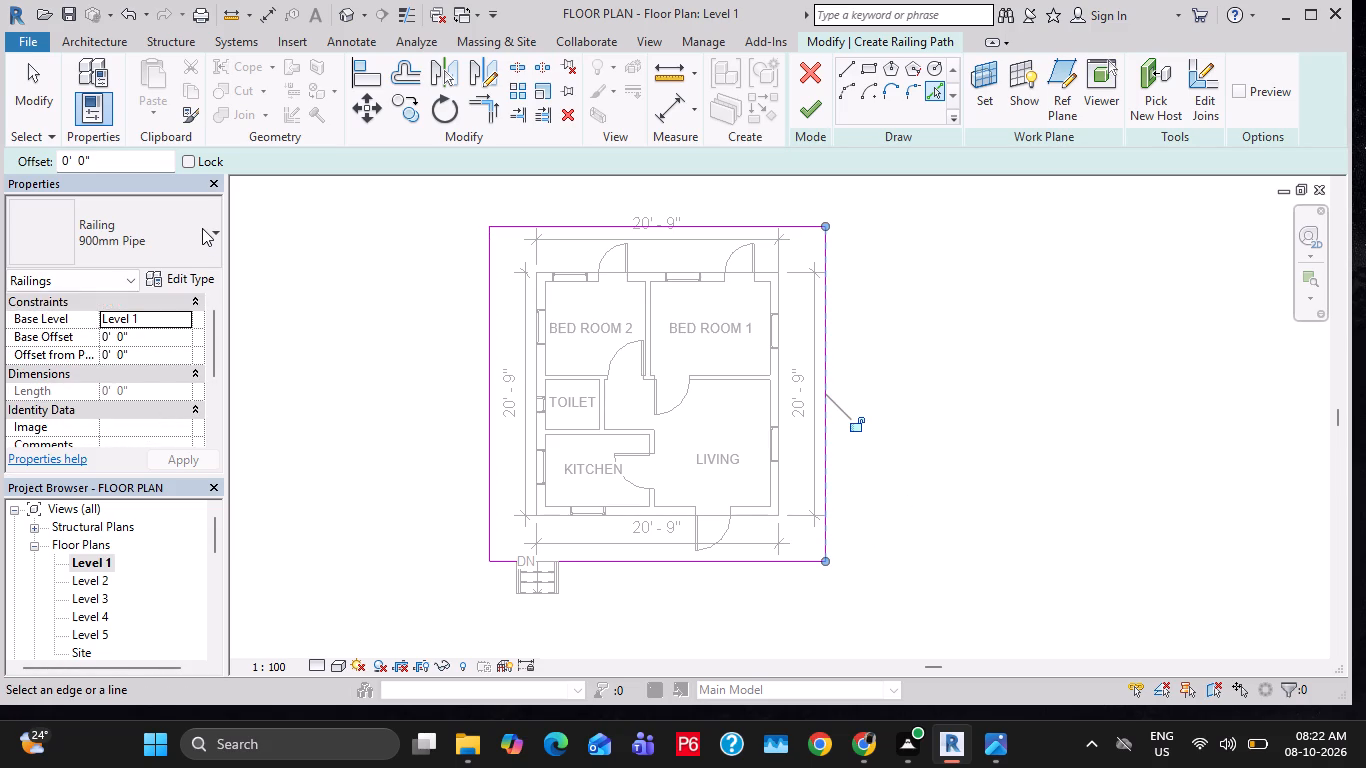
{"action": "left_click", "coordinate": [202, 228]}
{"action": "left_click", "coordinate": [202, 228]}
{"action": "left_click", "coordinate": [187, 281]}
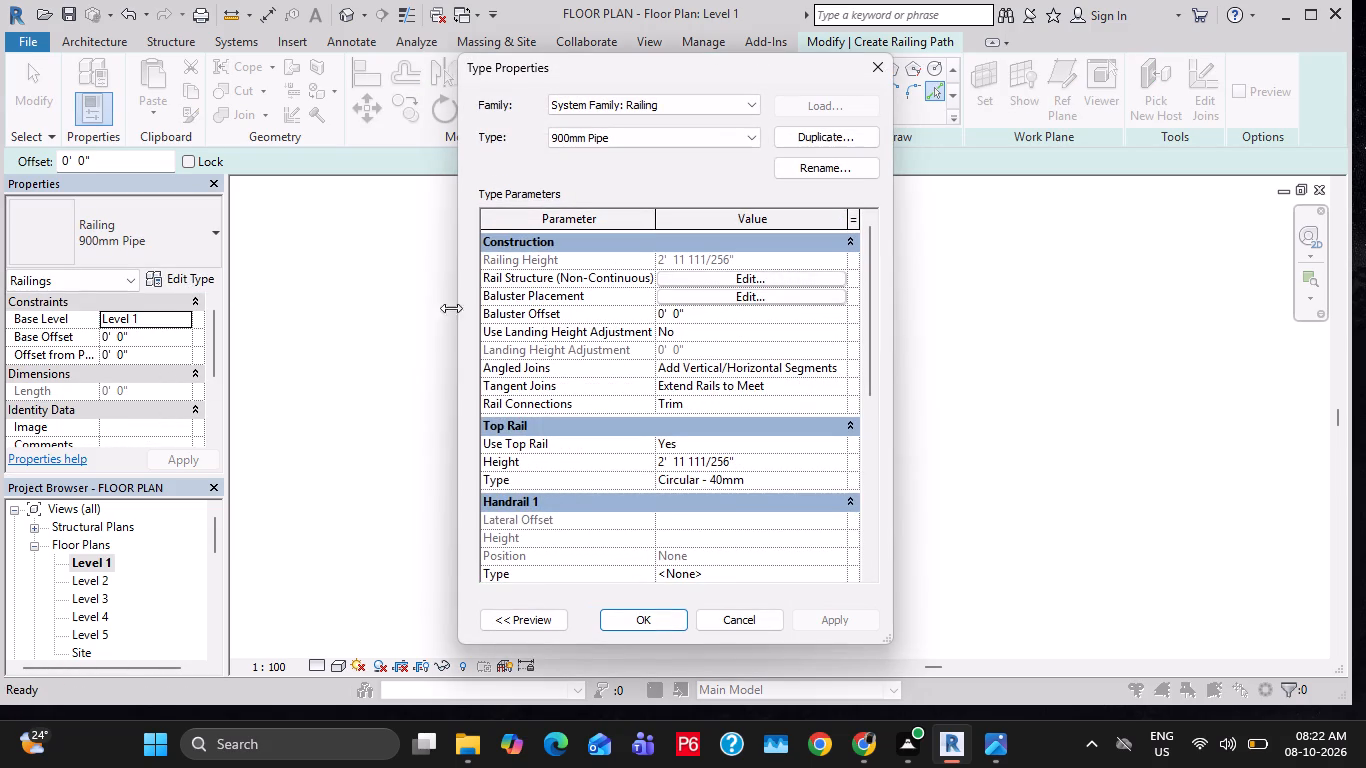
{"action": "left_click", "coordinate": [662, 611]}
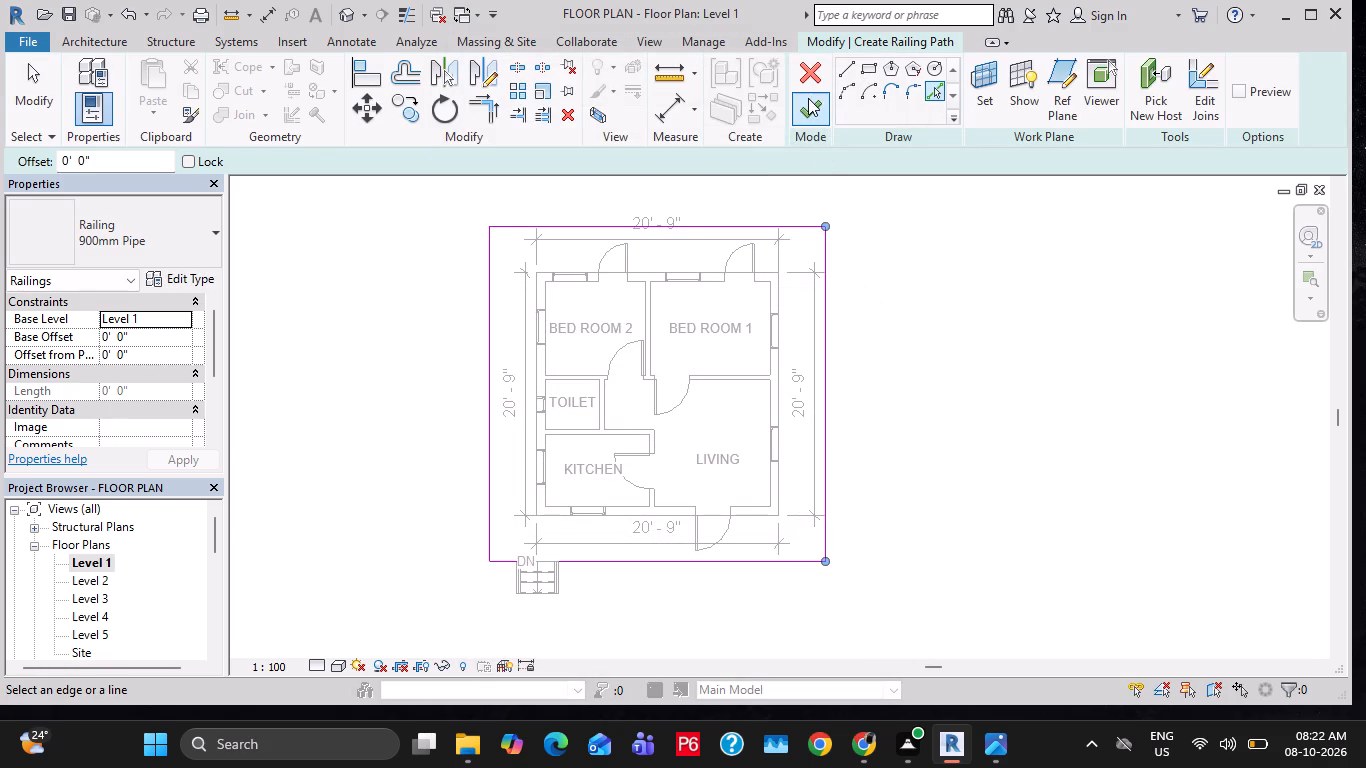
{"action": "left_click", "coordinate": [808, 98]}
{"action": "key", "text": "Escape"}
{"action": "key", "text": "Escape"}
{"action": "key", "text": "Escape"}
{"action": "key", "text": "Escape"}
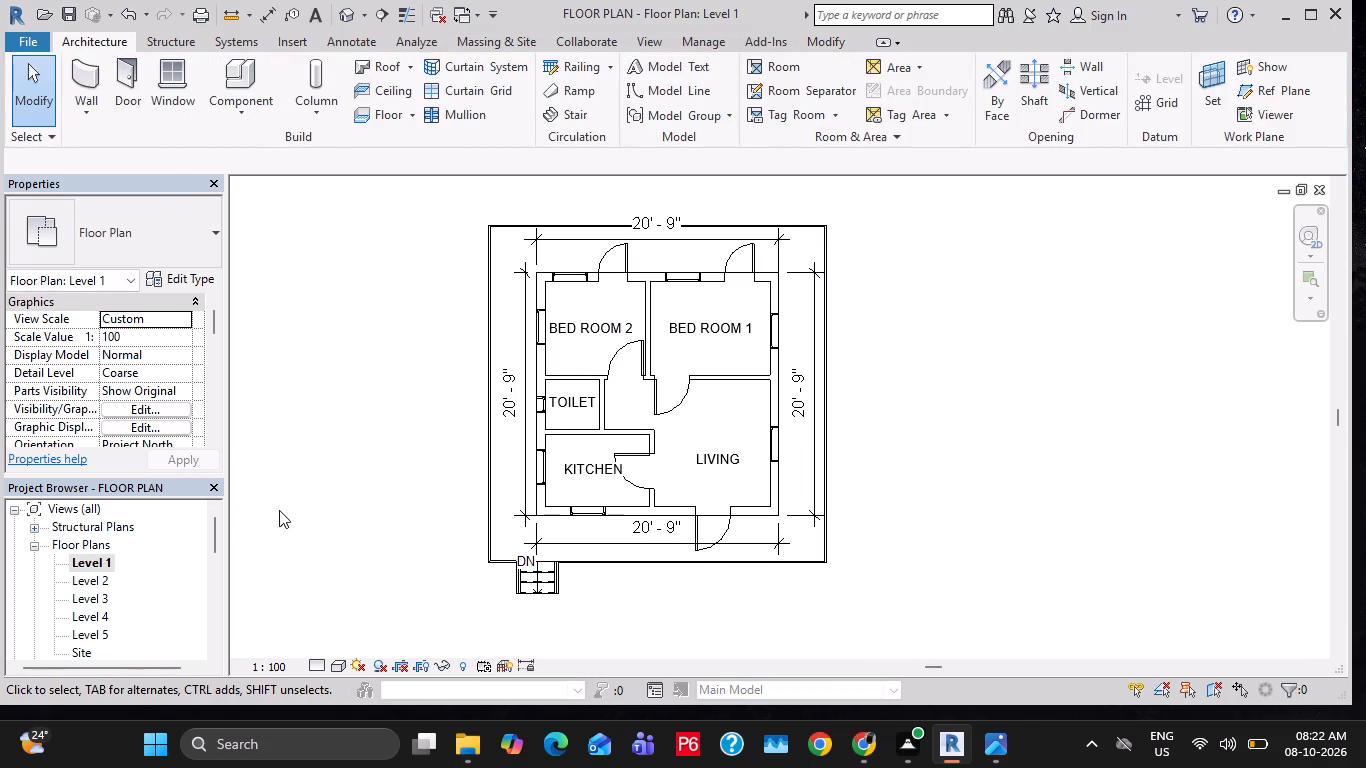
Examine the plinth railing and its junction with the stair railings in the 3D view.
{"action": "key", "text": "Escape"}
{"action": "key", "text": "Escape"}
{"action": "left_click", "coordinate": [346, 19]}
{"action": "scroll", "coordinate": [580, 533], "scroll_direction": "up", "scroll_amount": 2}
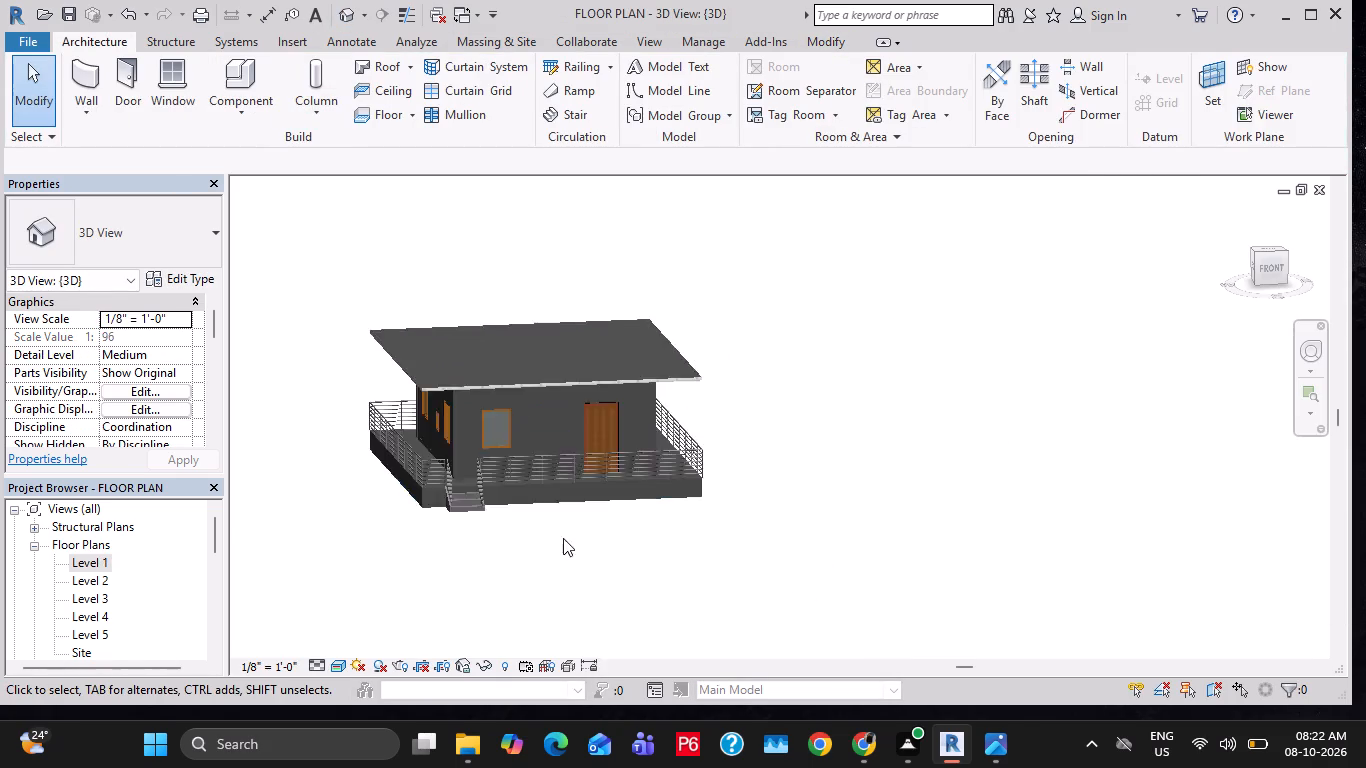
{"action": "scroll", "coordinate": [563, 538], "scroll_direction": "up", "scroll_amount": 5}
{"action": "middle_click_drag", "start_coordinate": [435, 525], "coordinate": [529, 573]}
{"action": "middle_click_drag", "start_coordinate": [563, 495], "coordinate": [616, 516], "text": "shift"}
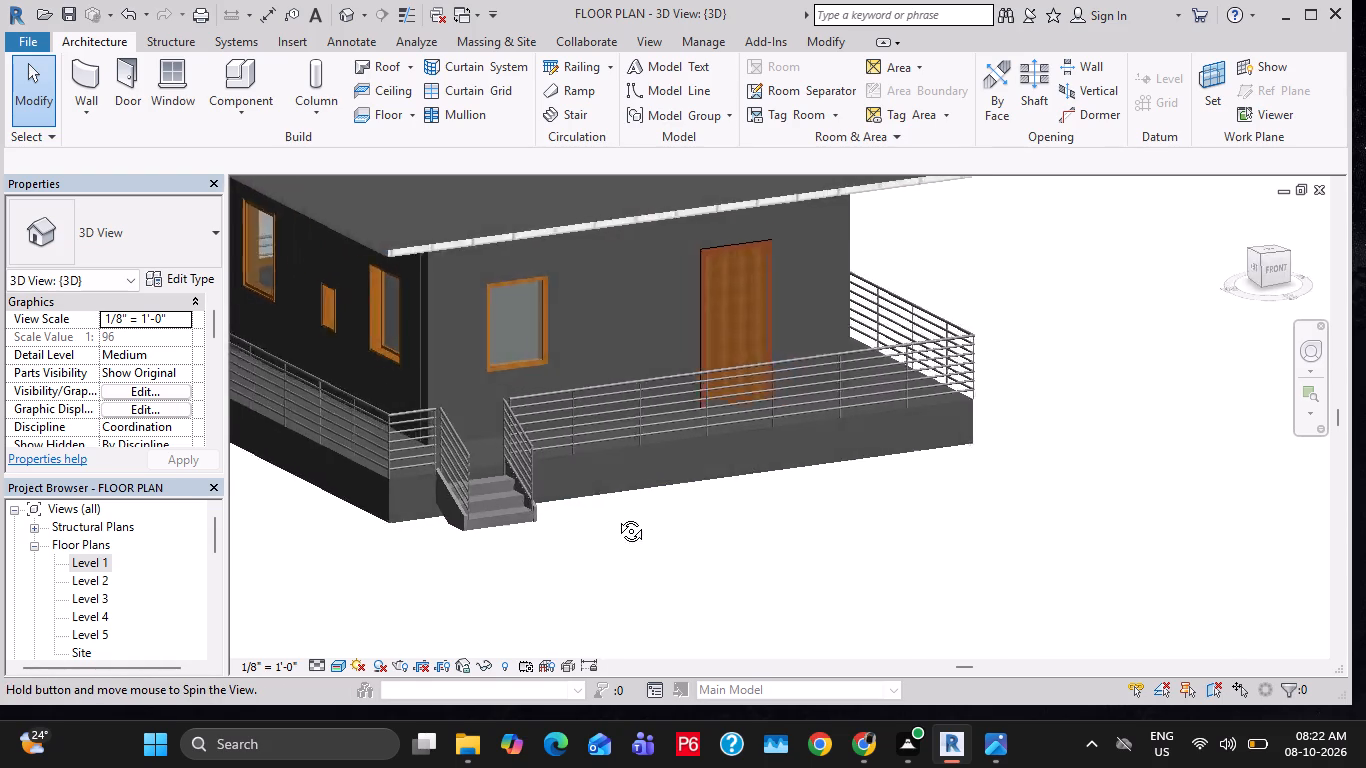
{"action": "middle_click_drag", "start_coordinate": [616, 516], "coordinate": [647, 516], "text": "shift"}
{"action": "scroll", "coordinate": [359, 414], "scroll_direction": "up", "scroll_amount": 12}
{"action": "scroll", "coordinate": [505, 541], "scroll_direction": "up", "scroll_amount": 1}
{"action": "middle_click_drag", "start_coordinate": [559, 567], "coordinate": [614, 511]}
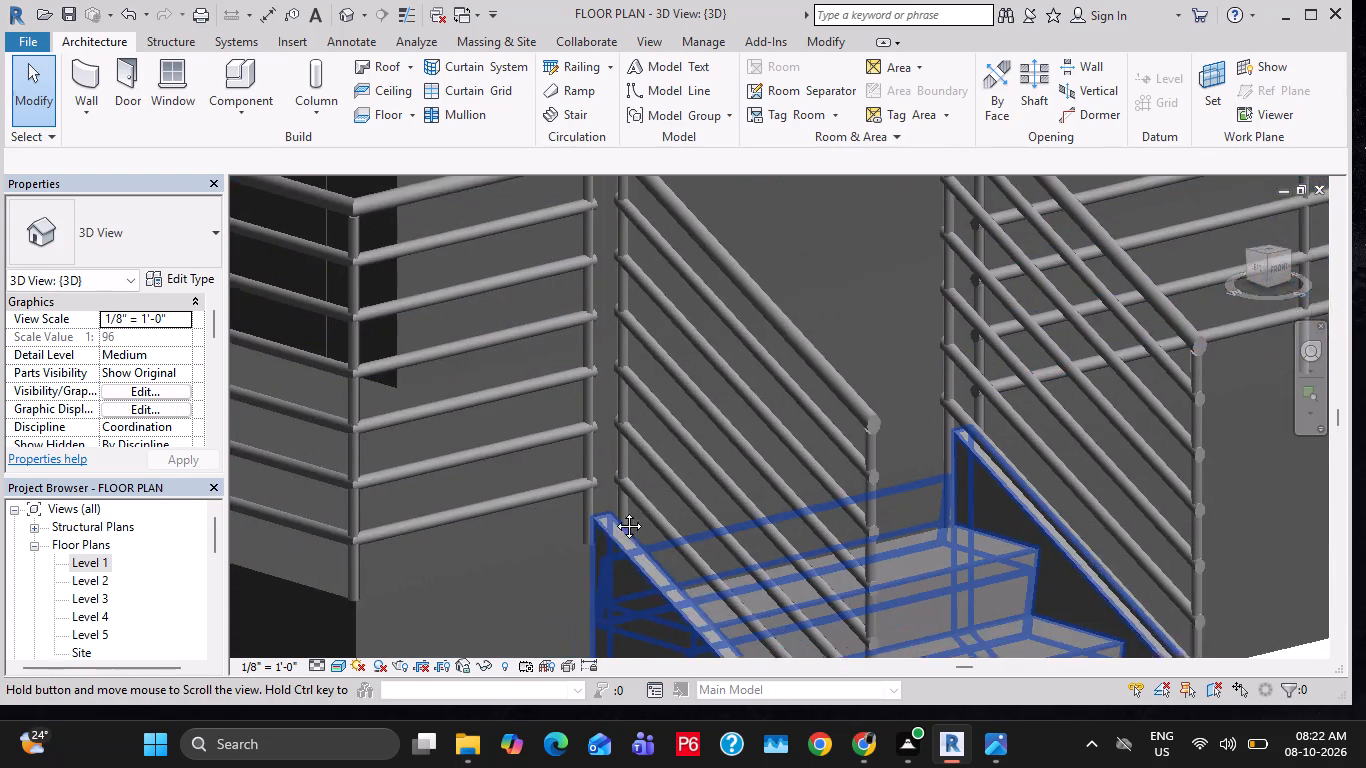
{"action": "middle_click_drag", "start_coordinate": [614, 511], "coordinate": [619, 496]}
{"action": "middle_click_drag", "start_coordinate": [508, 567], "coordinate": [520, 563]}
{"action": "middle_click_drag", "start_coordinate": [535, 568], "coordinate": [661, 474], "text": "shift"}
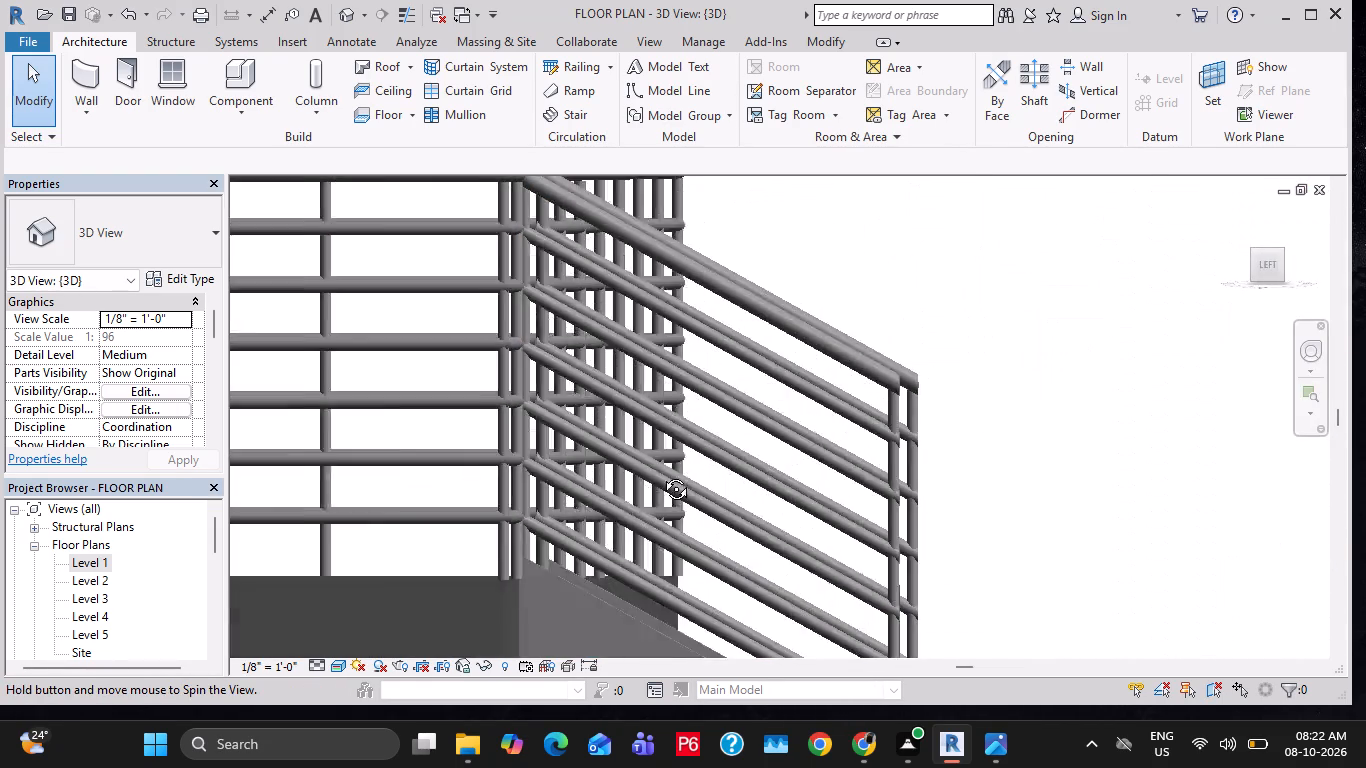
{"action": "middle_click_drag", "start_coordinate": [661, 474], "coordinate": [544, 560], "text": "shift"}
Open the plinth railing's path for editing, examine its ends beside the stair, and finish the sketch without altering it.
{"action": "double_click", "coordinate": [603, 458]}
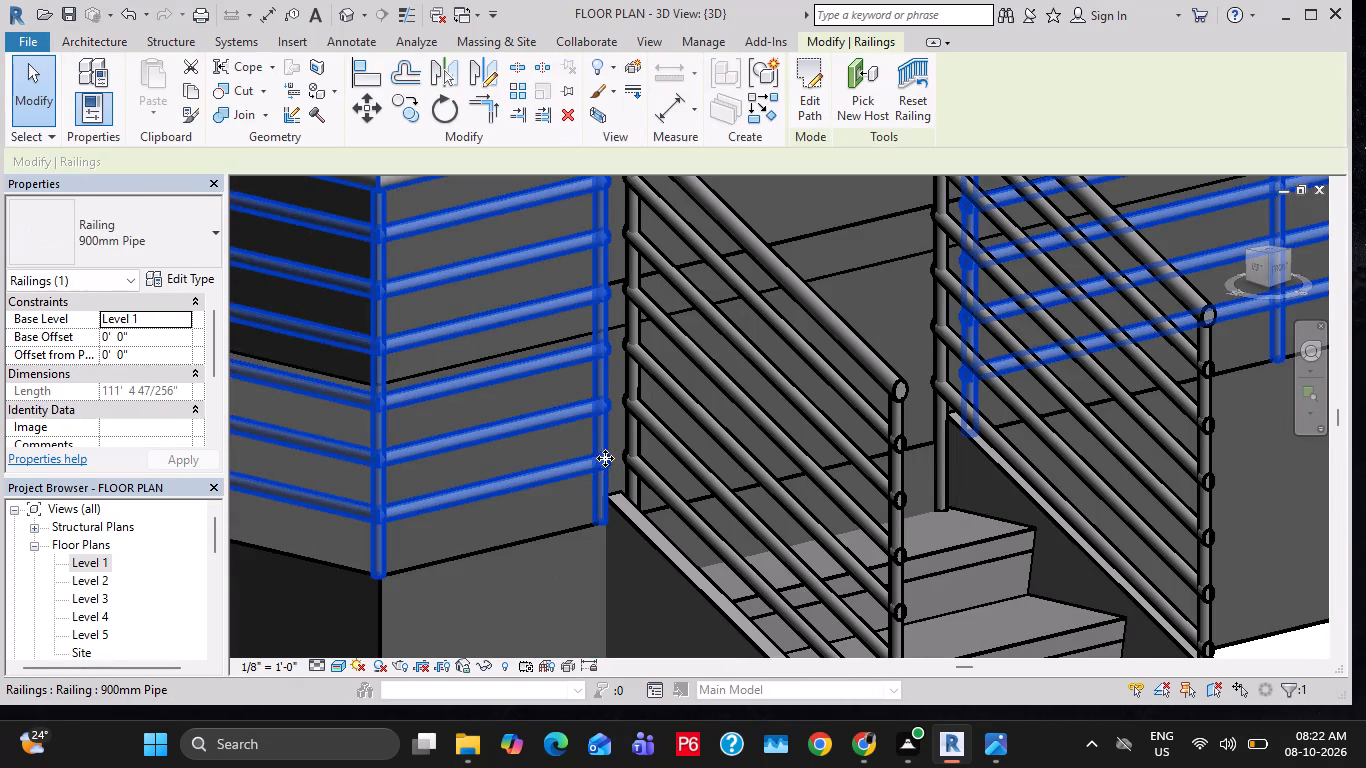
{"action": "double_click", "coordinate": [605, 470]}
{"action": "scroll", "coordinate": [605, 524], "scroll_direction": "up", "scroll_amount": 2}
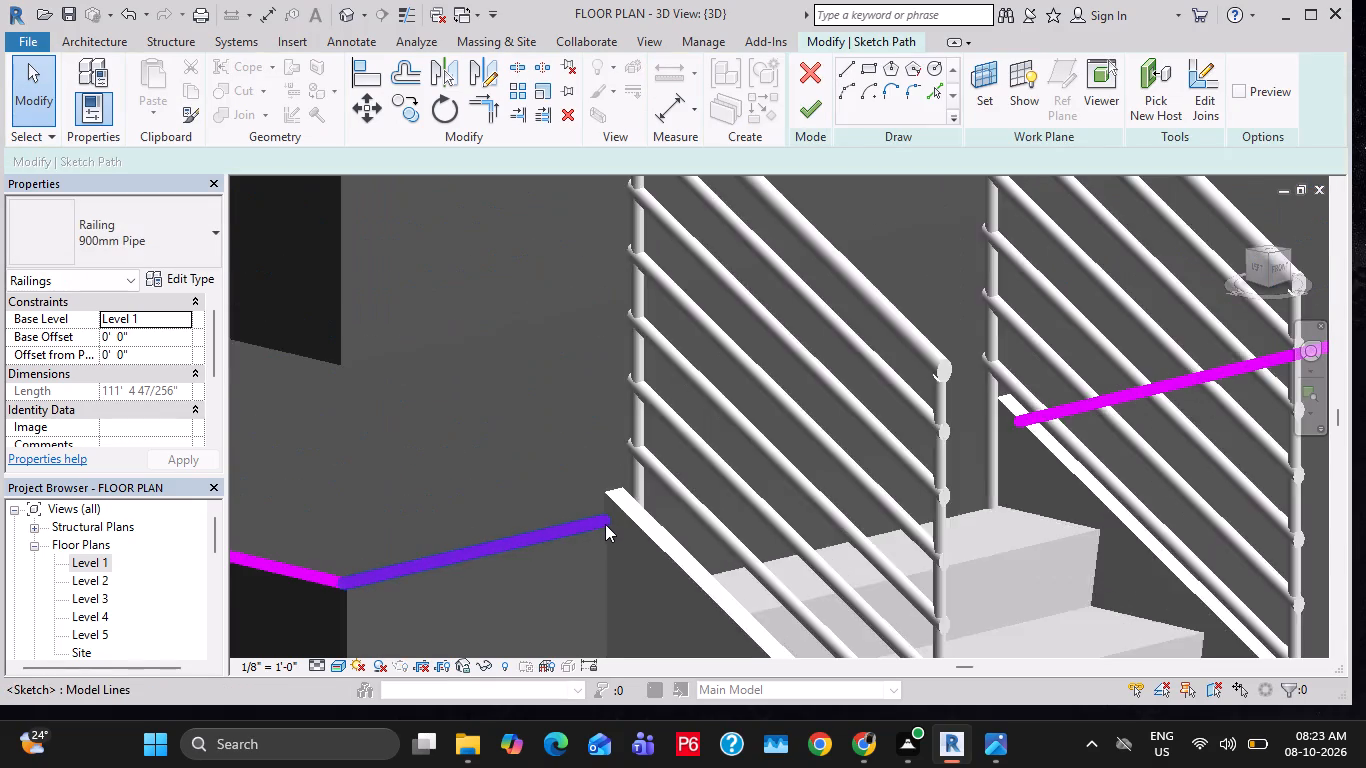
{"action": "left_click", "coordinate": [604, 524]}
{"action": "middle_click_drag", "start_coordinate": [625, 531], "coordinate": [525, 533]}
{"action": "middle_click_drag", "start_coordinate": [697, 549], "coordinate": [628, 562], "text": "shift"}
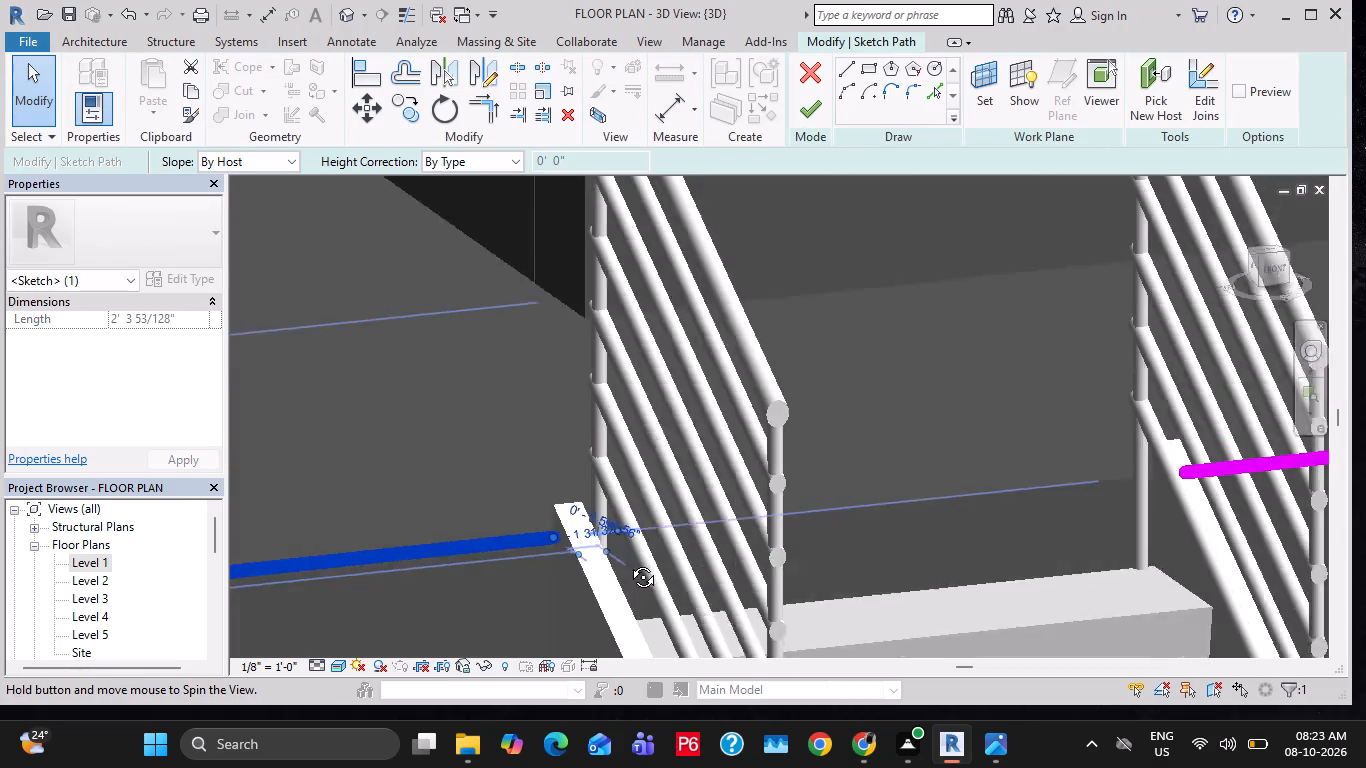
{"action": "middle_click_drag", "start_coordinate": [628, 562], "coordinate": [605, 602], "text": "shift"}
{"action": "scroll", "coordinate": [793, 497], "scroll_direction": "down", "scroll_amount": 3}
{"action": "middle_click_drag", "start_coordinate": [1032, 546], "coordinate": [856, 524], "text": "shift"}
{"action": "middle_click_drag", "start_coordinate": [991, 574], "coordinate": [925, 469], "text": "shift"}
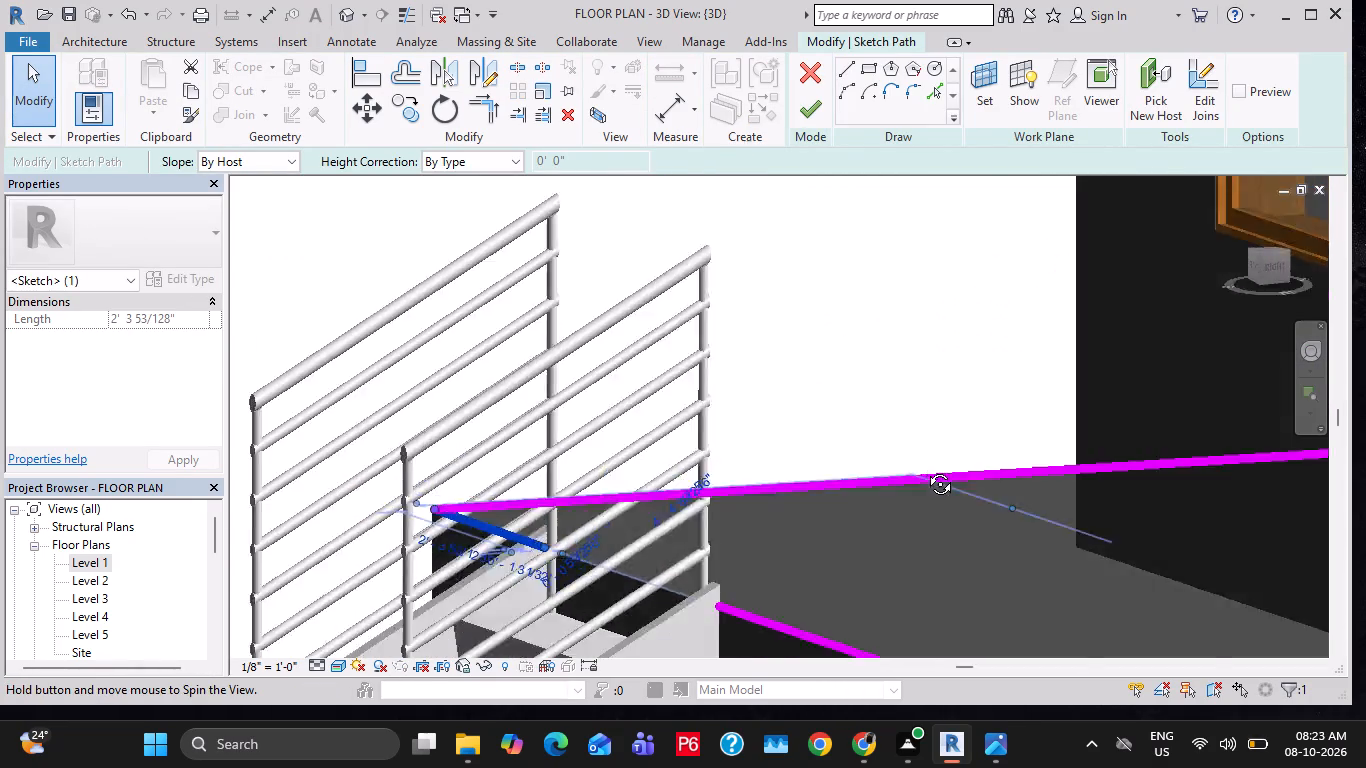
{"action": "middle_click_drag", "start_coordinate": [925, 469], "coordinate": [951, 494], "text": "shift"}
{"action": "key", "text": "Escape"}
{"action": "key", "text": "Escape"}
{"action": "left_click", "coordinate": [799, 124]}
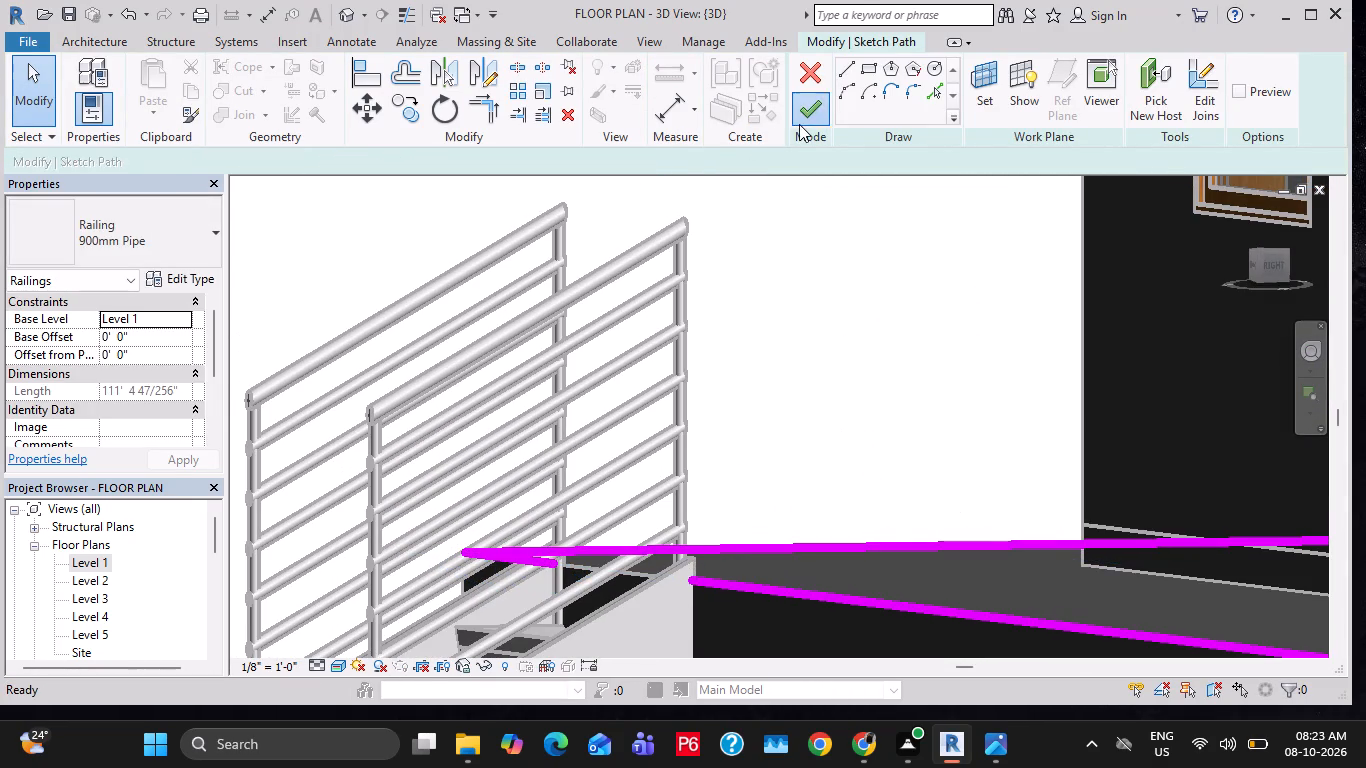
{"action": "scroll", "coordinate": [697, 463], "scroll_direction": "down", "scroll_amount": 8}
{"action": "left_click", "coordinate": [415, 347]}
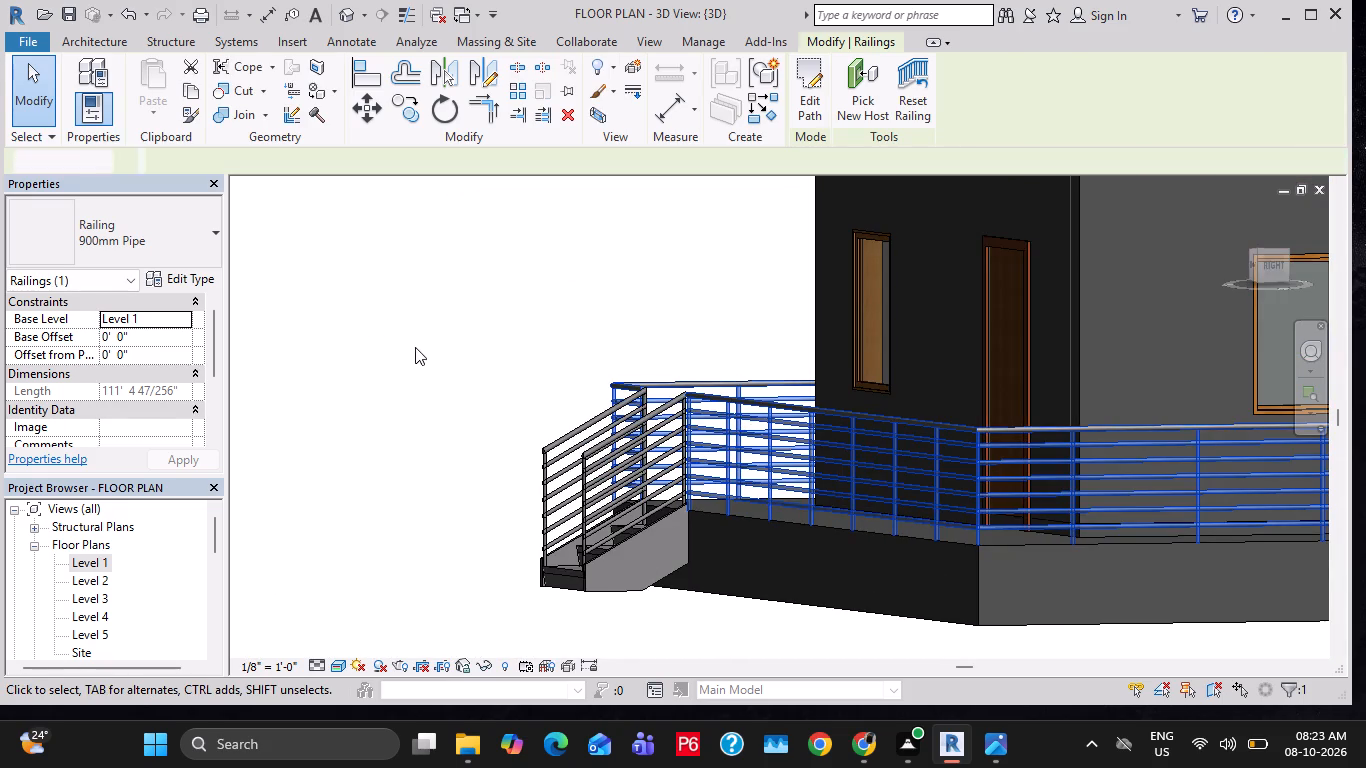
Examine the whole house, its roof slab and the plinth railing from all sides in the 3D view.
{"action": "middle_click_drag", "start_coordinate": [507, 408], "coordinate": [538, 437]}
{"action": "scroll", "coordinate": [539, 437], "scroll_direction": "down", "scroll_amount": 1}
{"action": "middle_click_drag", "start_coordinate": [626, 552], "coordinate": [958, 544], "text": "shift"}
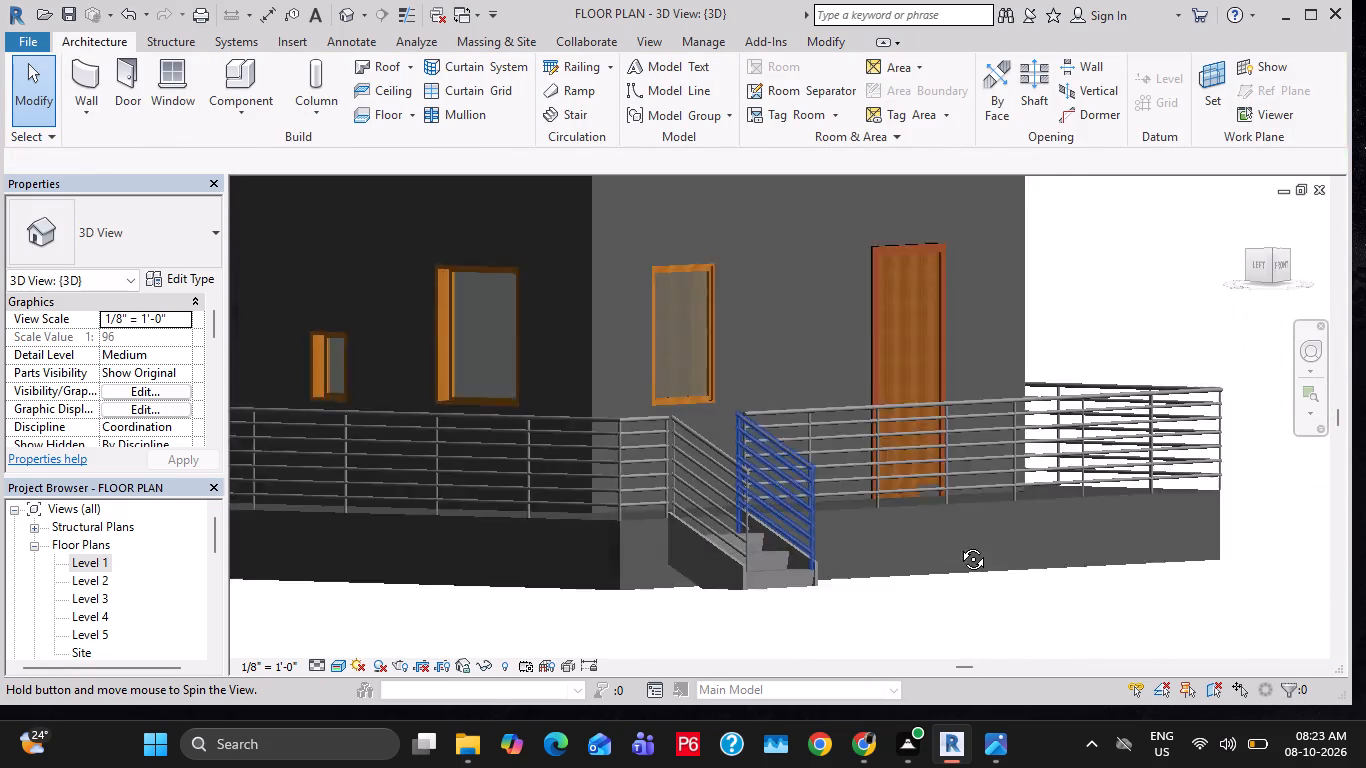
{"action": "middle_click_drag", "start_coordinate": [958, 544], "coordinate": [782, 592], "text": "shift"}
{"action": "scroll", "coordinate": [718, 484], "scroll_direction": "down", "scroll_amount": 8}
{"action": "middle_click_drag", "start_coordinate": [876, 508], "coordinate": [920, 498], "text": "shift"}
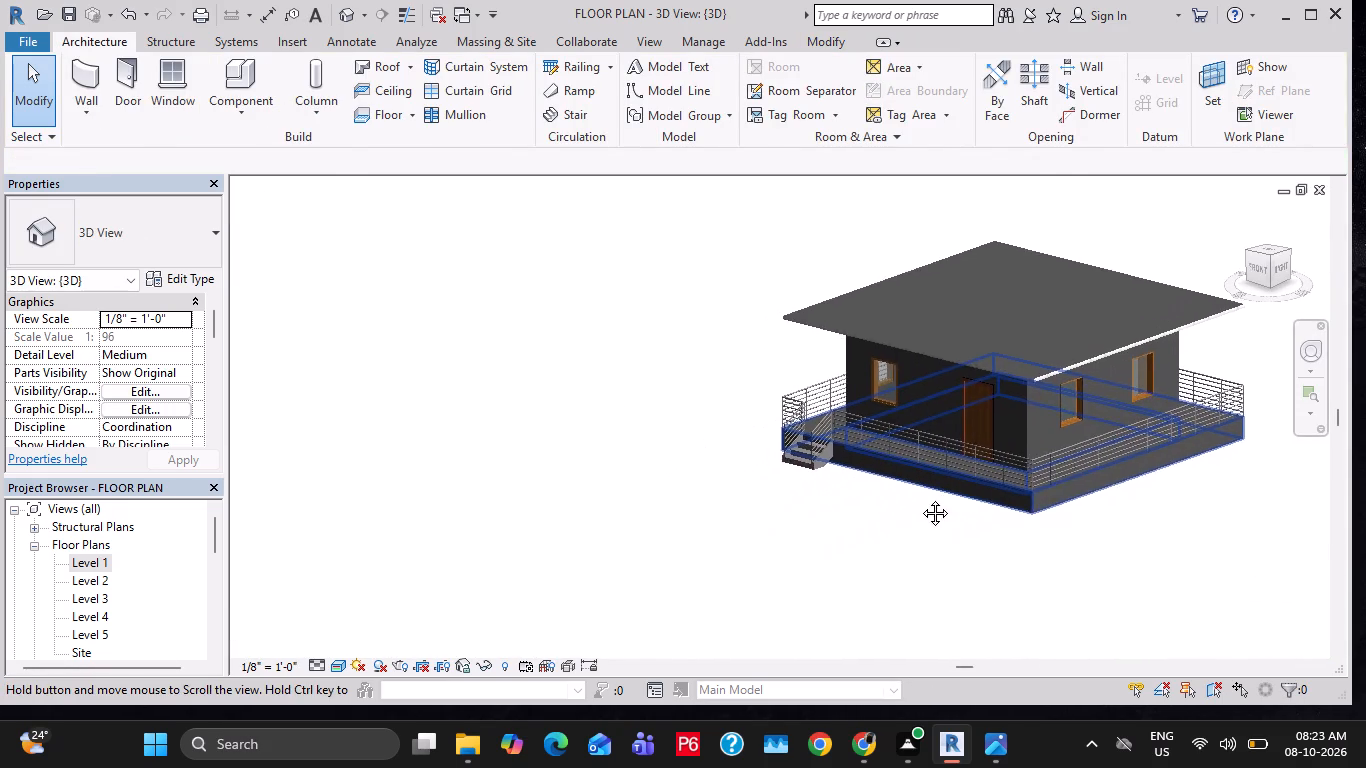
{"action": "middle_click_drag", "start_coordinate": [920, 498], "coordinate": [702, 467], "text": "shift"}
{"action": "scroll", "coordinate": [702, 470], "scroll_direction": "down", "scroll_amount": 3}
{"action": "middle_click_drag", "start_coordinate": [871, 481], "coordinate": [831, 560], "text": "shift"}
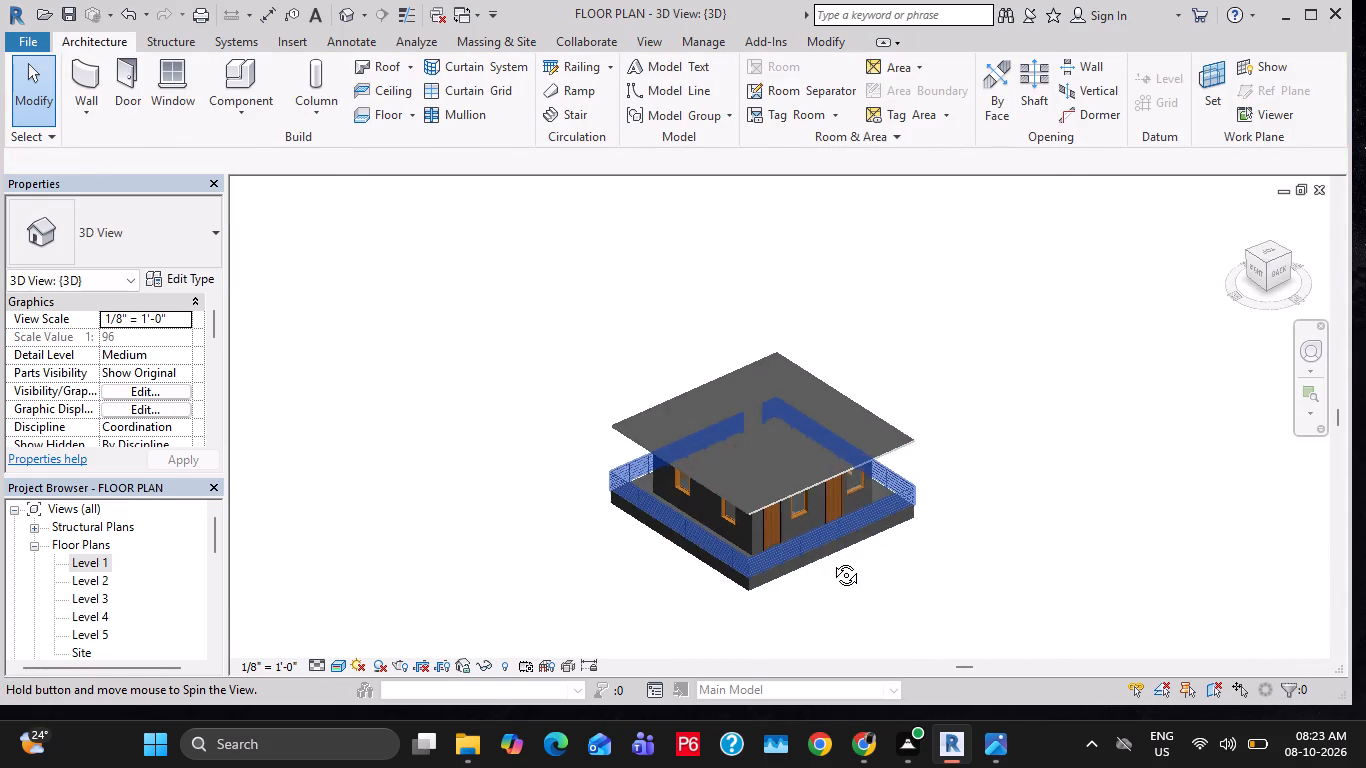
{"action": "middle_click_drag", "start_coordinate": [831, 560], "coordinate": [832, 560], "text": "shift"}
{"action": "middle_click_drag", "start_coordinate": [789, 524], "coordinate": [771, 522], "text": "shift"}
{"action": "middle_click_drag", "start_coordinate": [769, 520], "coordinate": [759, 494], "text": "shift"}
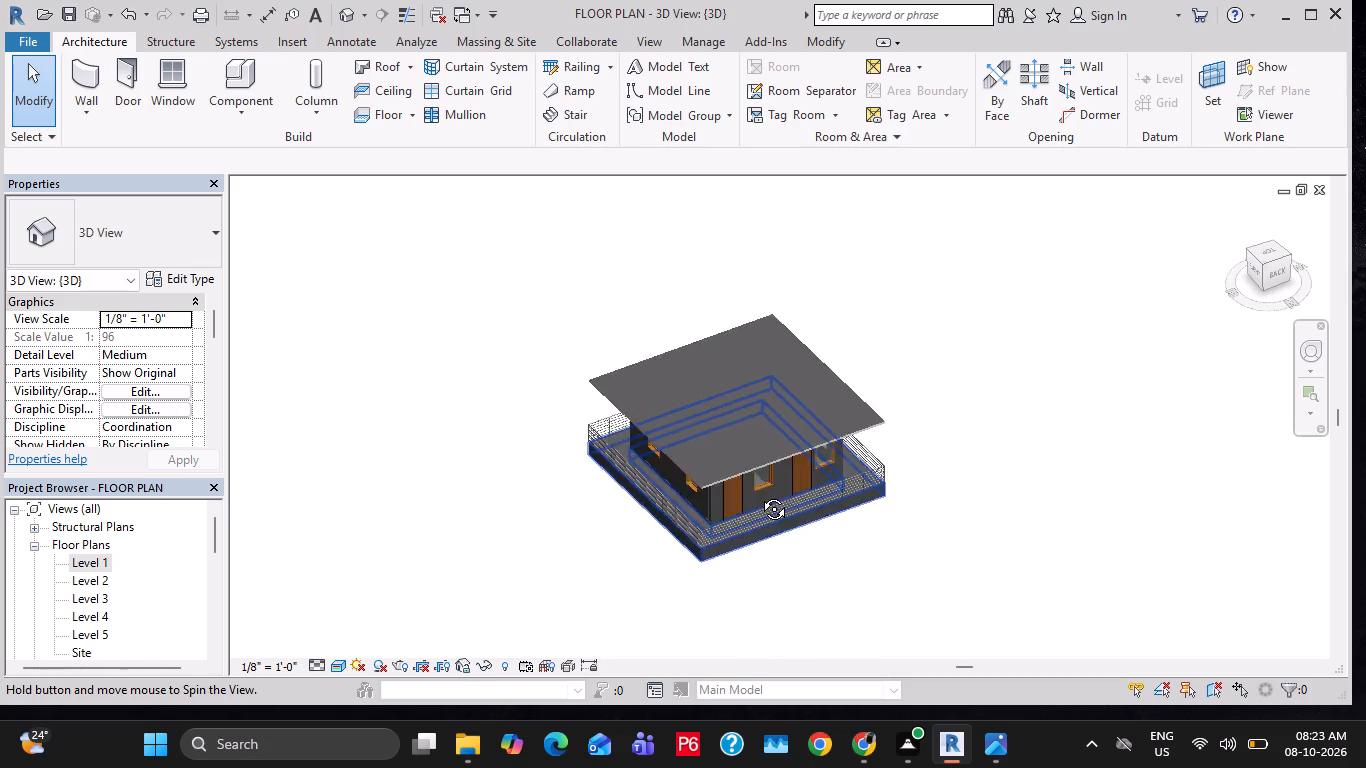
{"action": "middle_click_drag", "start_coordinate": [759, 494], "coordinate": [658, 386], "text": "shift"}
{"action": "scroll", "coordinate": [664, 388], "scroll_direction": "down", "scroll_amount": 2}
{"action": "middle_click_drag", "start_coordinate": [659, 369], "coordinate": [669, 473], "text": "shift"}
{"action": "middle_click_drag", "start_coordinate": [669, 473], "coordinate": [677, 536]}
{"action": "key", "text": "Escape"}
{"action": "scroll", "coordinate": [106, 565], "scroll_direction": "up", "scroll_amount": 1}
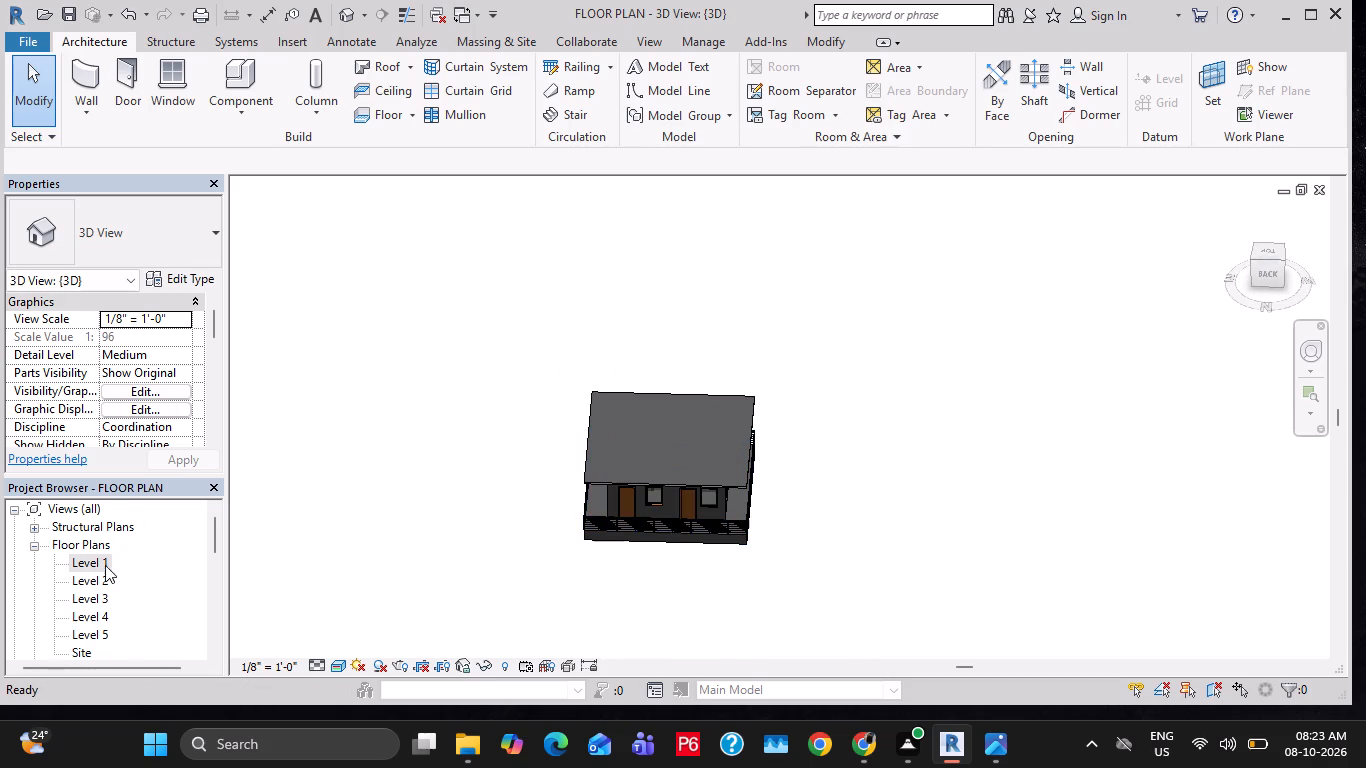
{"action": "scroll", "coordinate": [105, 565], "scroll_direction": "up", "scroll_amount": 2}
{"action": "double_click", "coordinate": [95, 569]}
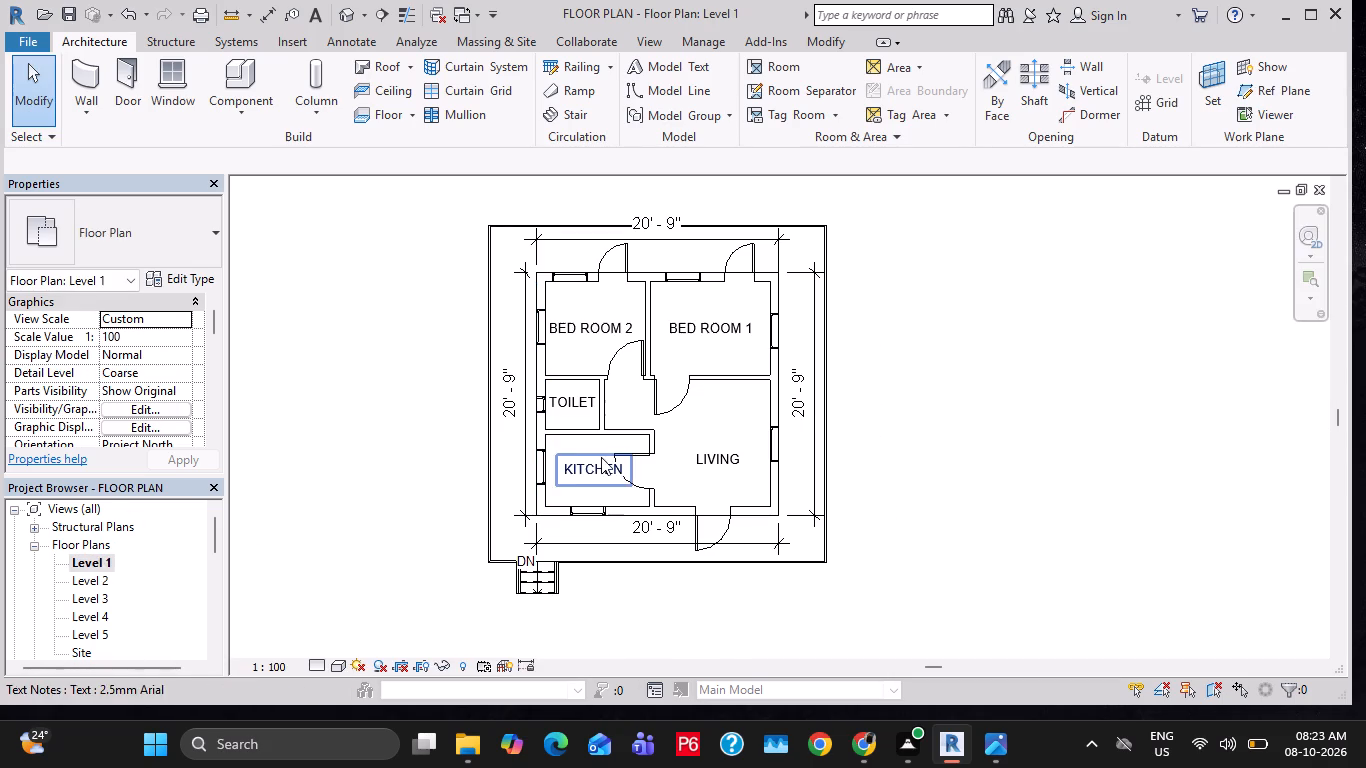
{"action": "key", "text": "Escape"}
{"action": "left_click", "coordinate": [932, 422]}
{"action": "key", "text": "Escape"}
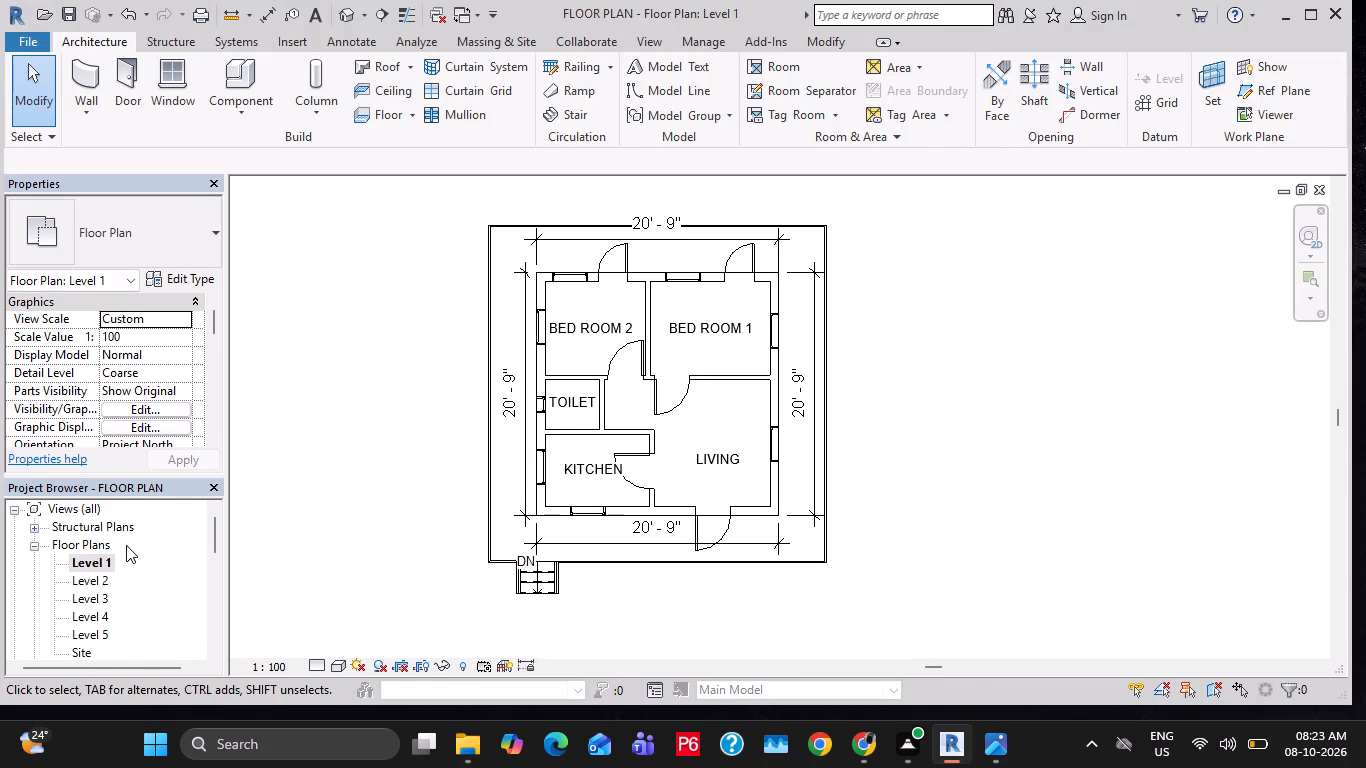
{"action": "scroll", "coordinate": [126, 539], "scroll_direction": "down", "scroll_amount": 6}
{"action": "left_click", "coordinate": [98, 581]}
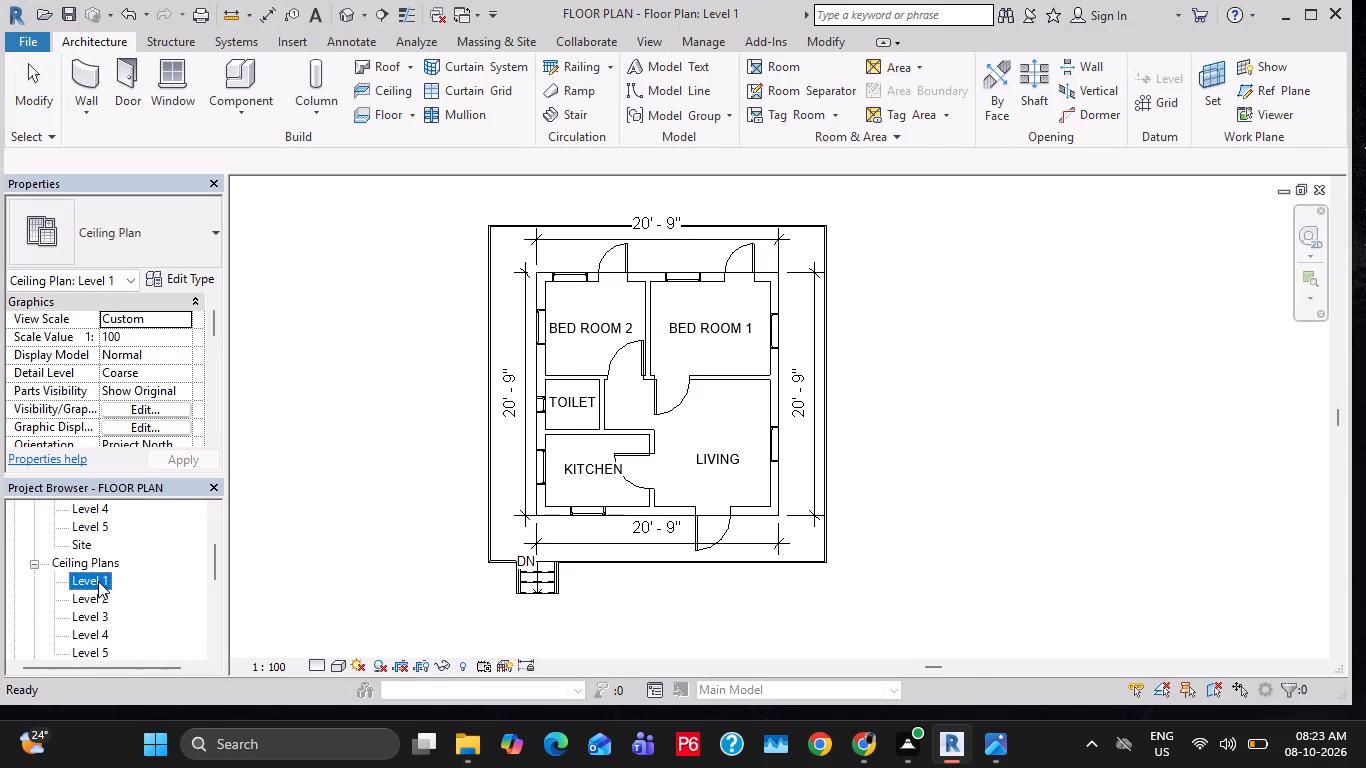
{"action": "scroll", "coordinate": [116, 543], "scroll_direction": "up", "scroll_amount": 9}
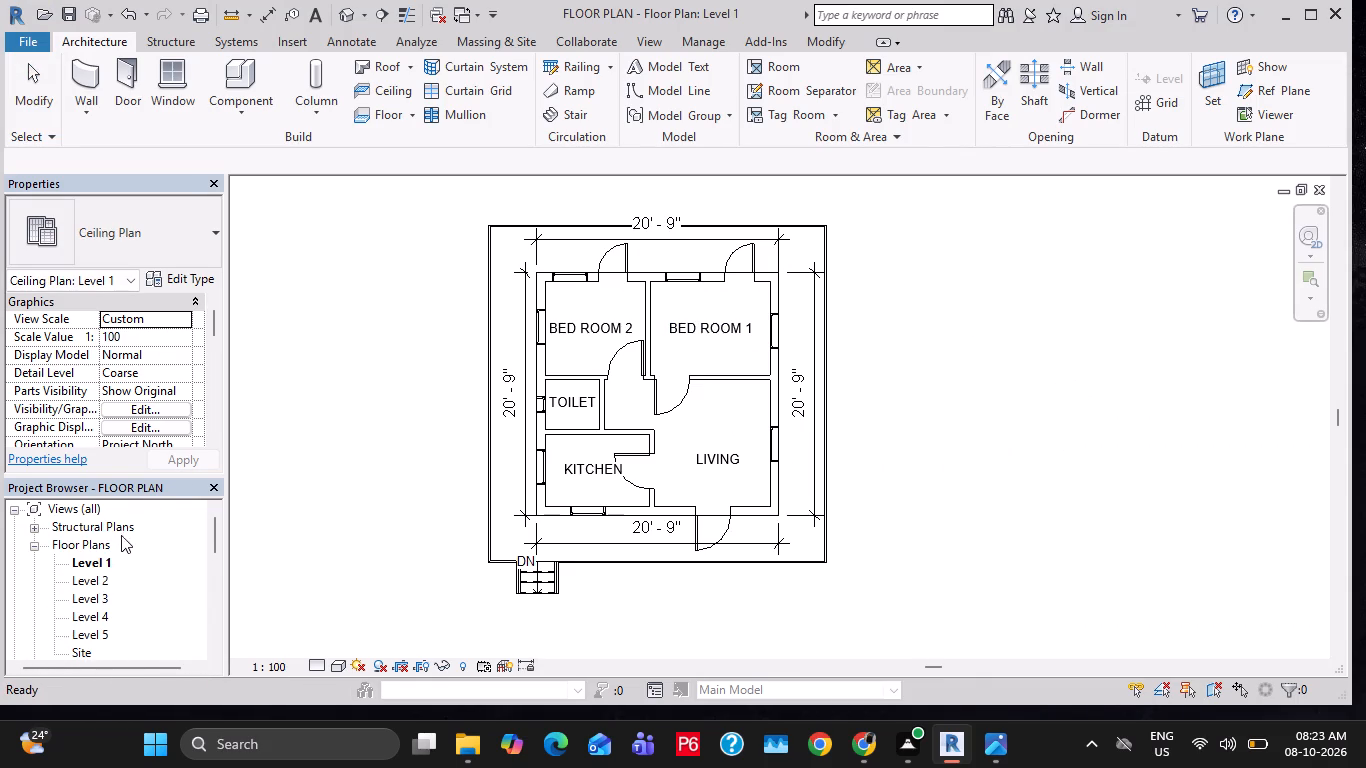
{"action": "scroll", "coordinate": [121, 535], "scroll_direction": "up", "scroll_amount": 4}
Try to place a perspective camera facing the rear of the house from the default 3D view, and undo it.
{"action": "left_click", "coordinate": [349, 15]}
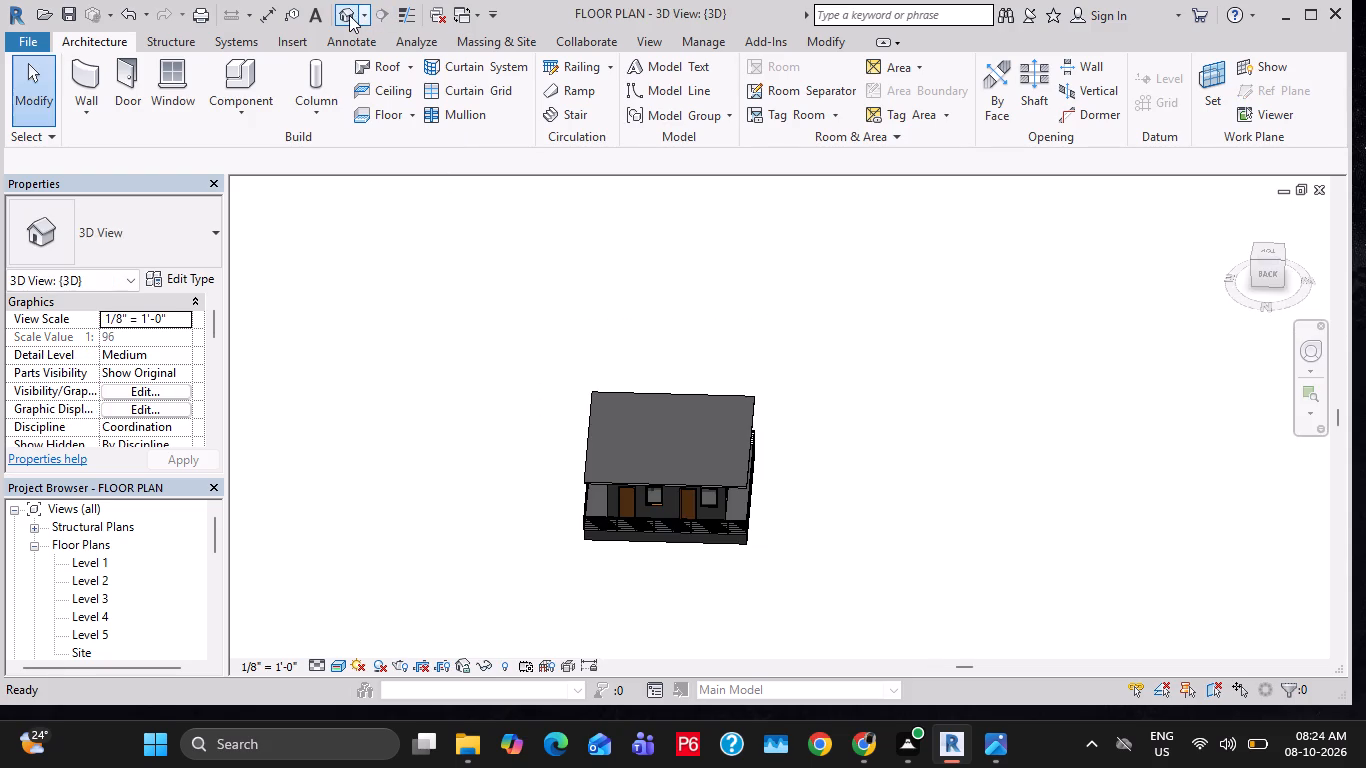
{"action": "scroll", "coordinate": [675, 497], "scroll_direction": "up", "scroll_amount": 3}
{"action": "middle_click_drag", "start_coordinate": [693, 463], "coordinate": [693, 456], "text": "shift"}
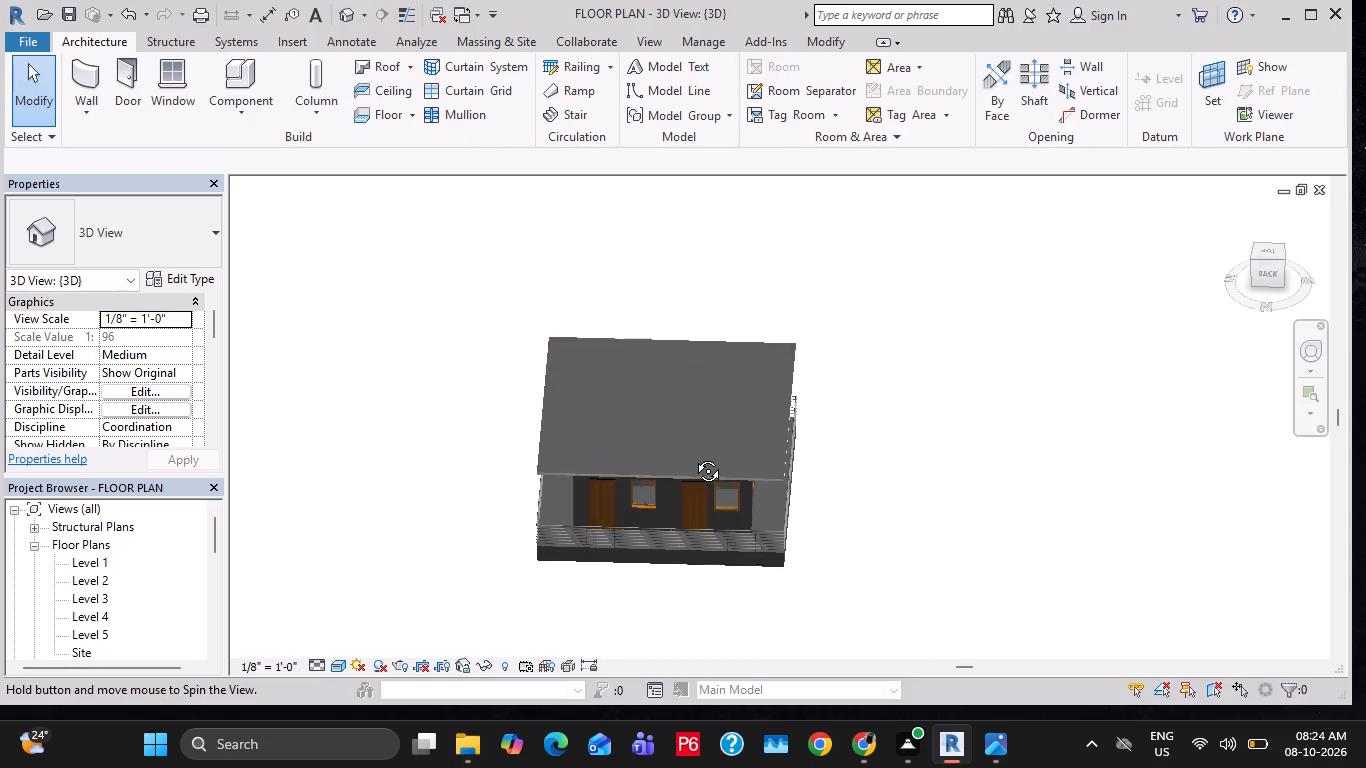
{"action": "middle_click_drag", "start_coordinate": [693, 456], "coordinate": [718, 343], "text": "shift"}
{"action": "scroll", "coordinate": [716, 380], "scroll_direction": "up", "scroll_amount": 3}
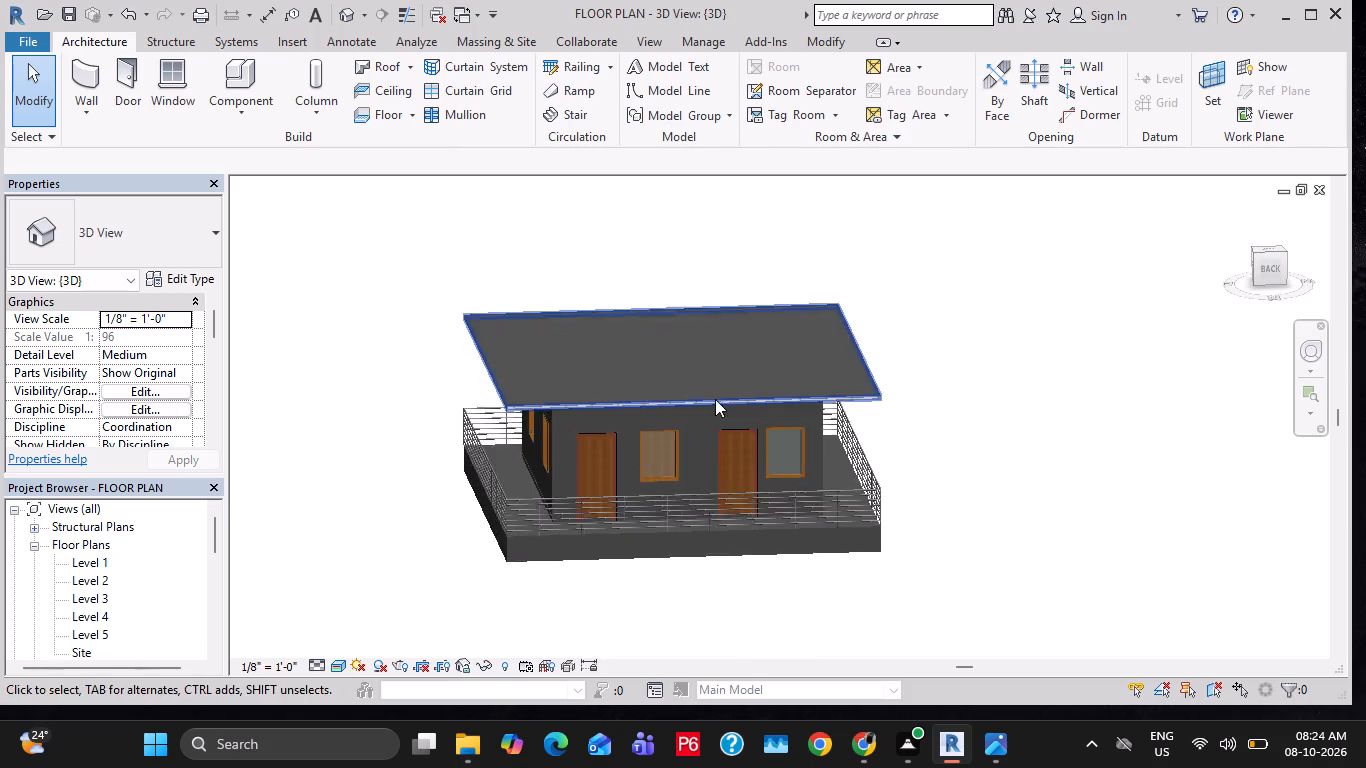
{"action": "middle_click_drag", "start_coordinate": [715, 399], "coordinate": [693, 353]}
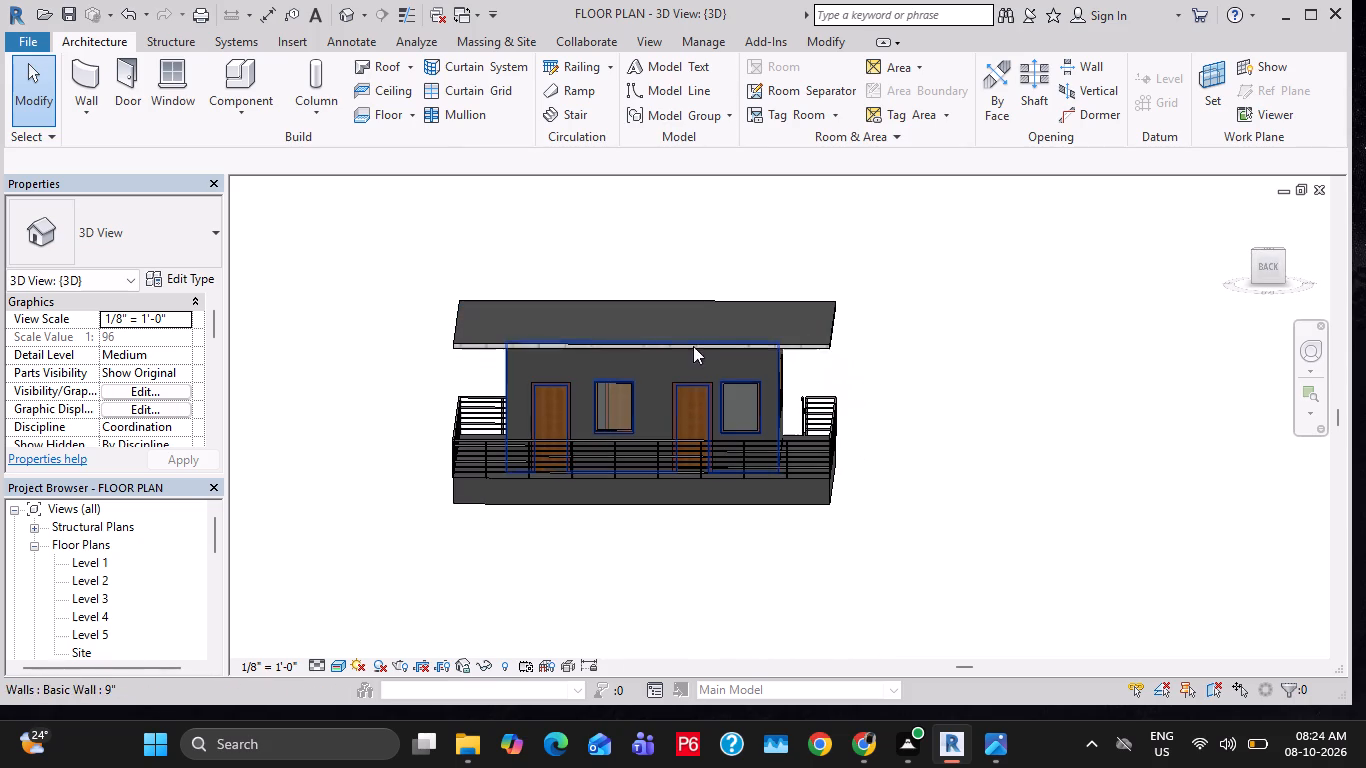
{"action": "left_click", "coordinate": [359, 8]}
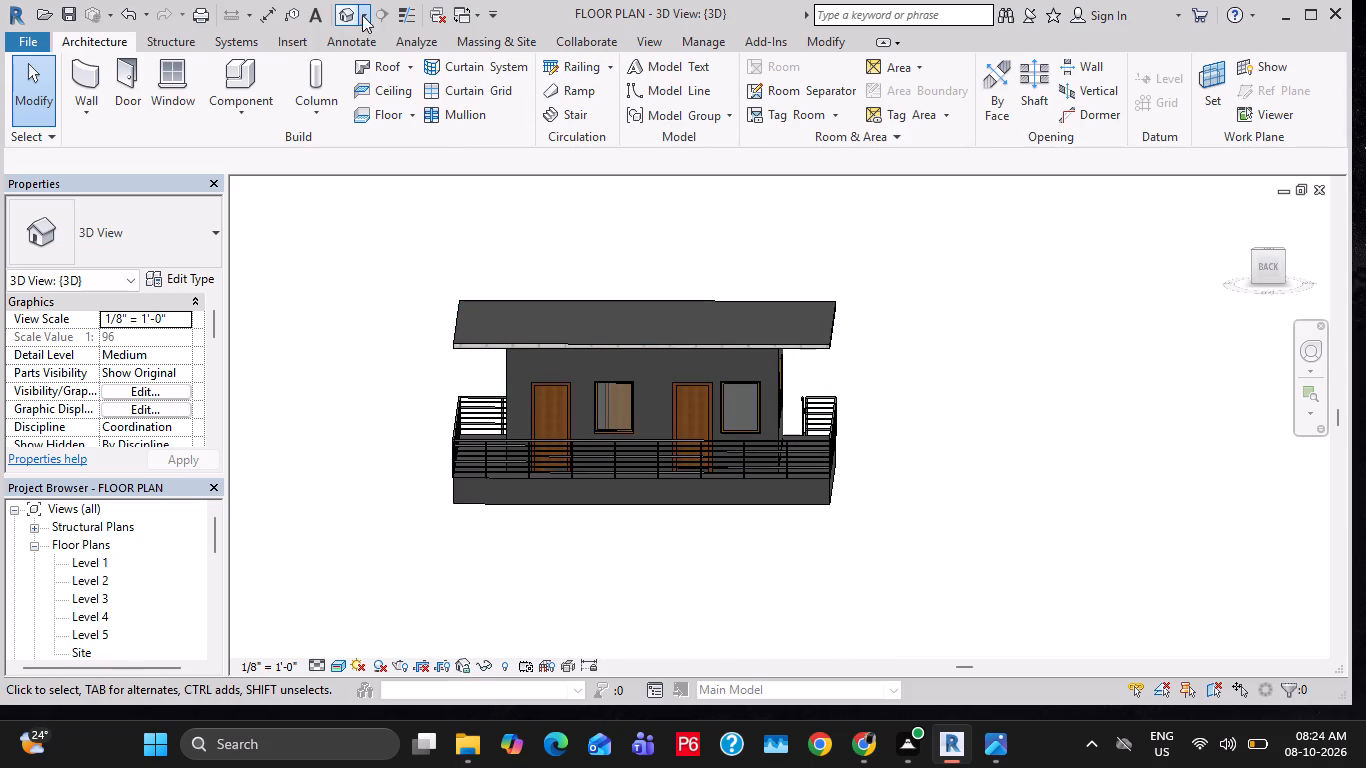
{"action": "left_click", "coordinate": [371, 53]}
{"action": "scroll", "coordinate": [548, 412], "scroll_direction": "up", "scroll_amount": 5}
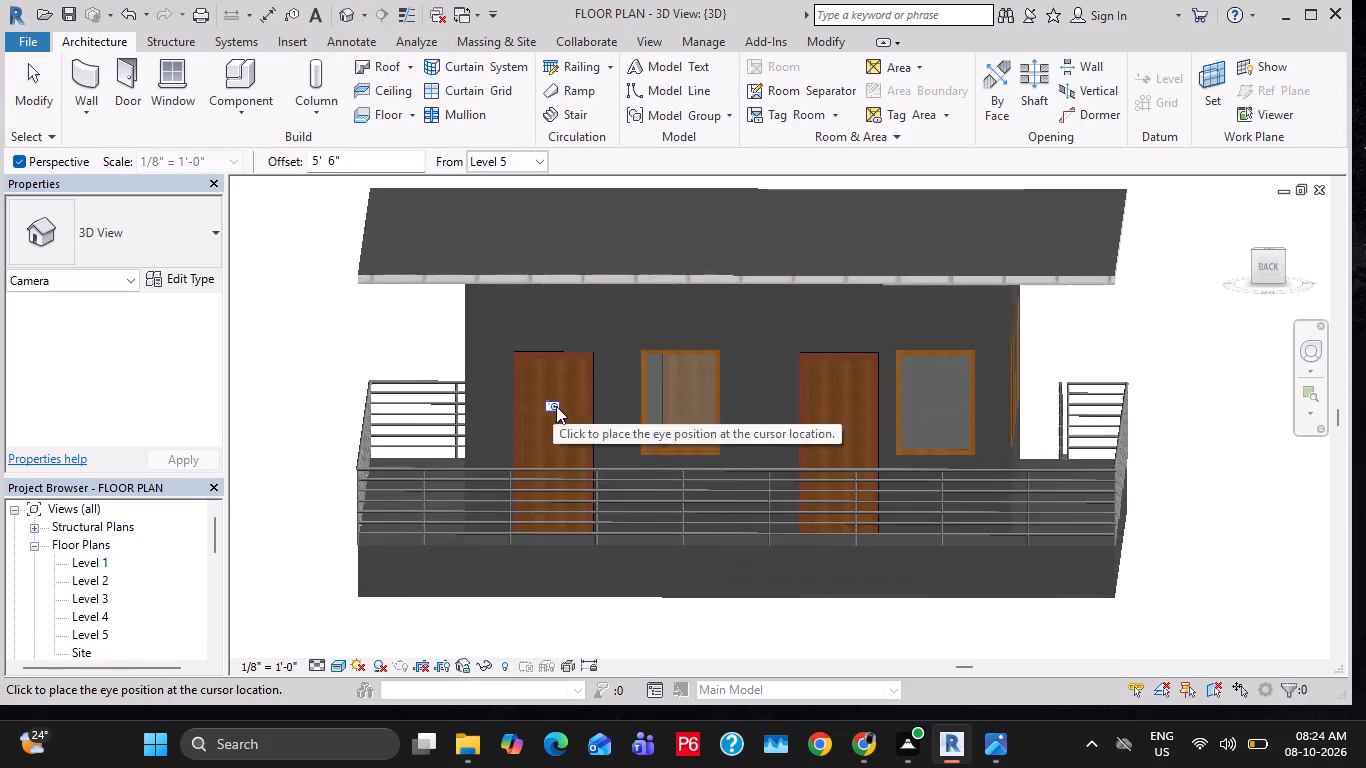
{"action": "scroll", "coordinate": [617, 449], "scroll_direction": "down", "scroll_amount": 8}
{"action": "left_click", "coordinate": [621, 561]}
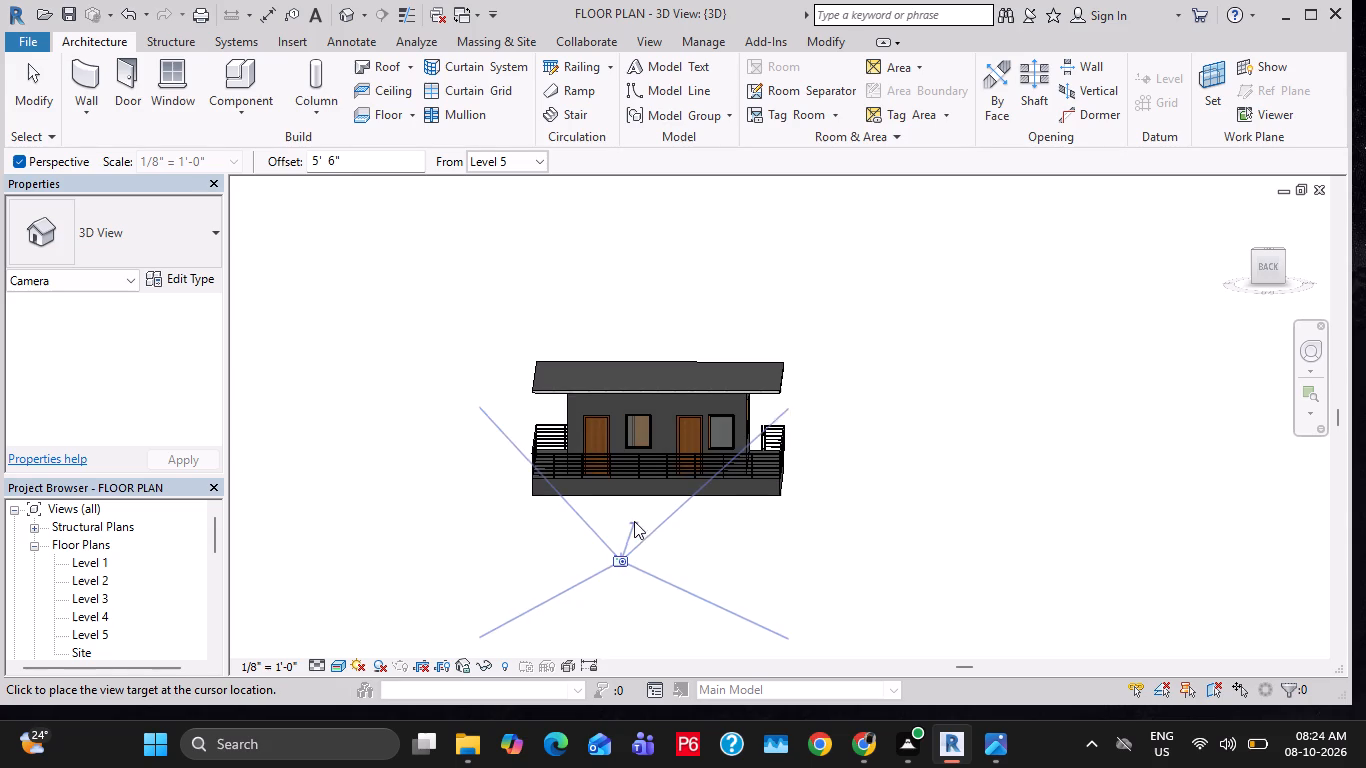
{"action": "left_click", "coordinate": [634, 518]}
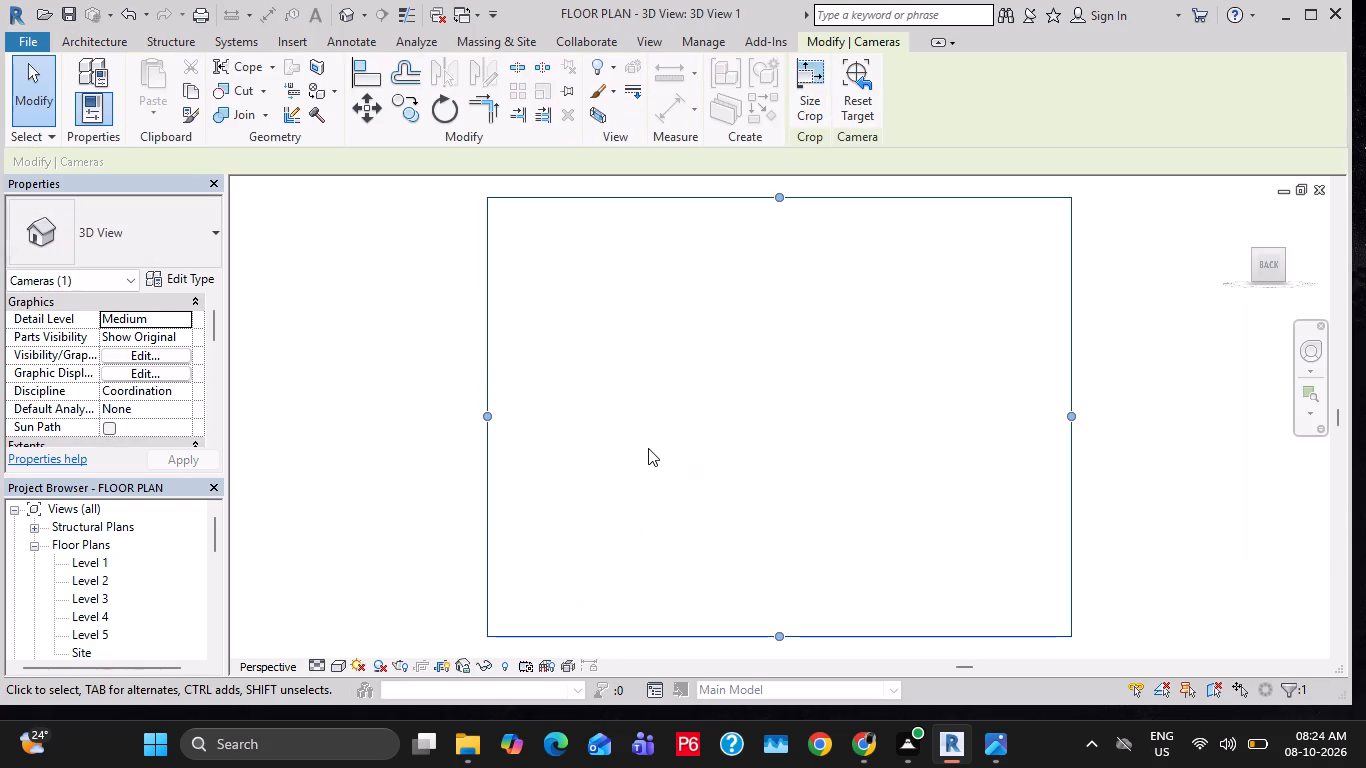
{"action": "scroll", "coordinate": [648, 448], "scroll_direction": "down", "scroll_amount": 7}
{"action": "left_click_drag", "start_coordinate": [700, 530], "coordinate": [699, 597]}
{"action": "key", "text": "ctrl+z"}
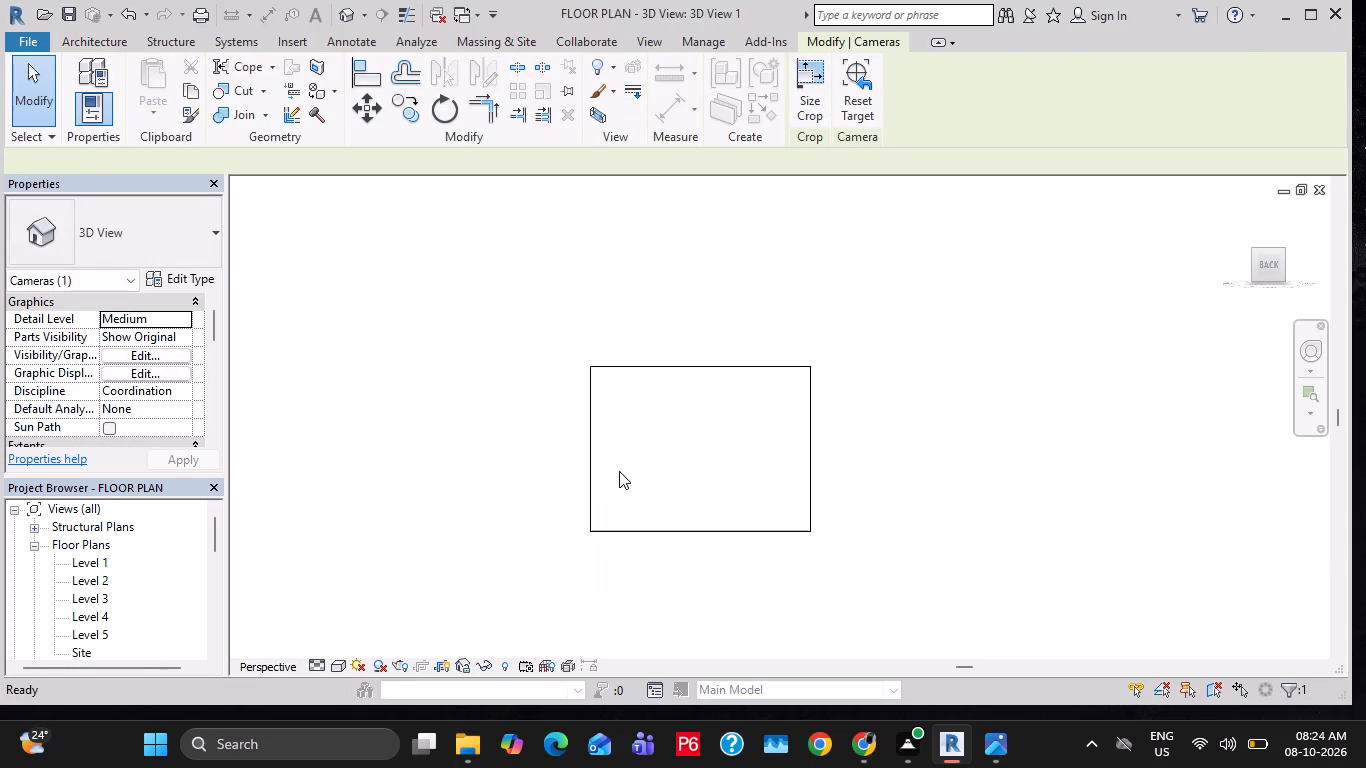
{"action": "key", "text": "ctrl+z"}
Place a perspective camera in the Level 1 floor plan, south of the house and aimed at its front side.
{"action": "scroll", "coordinate": [155, 589], "scroll_direction": "up", "scroll_amount": 2}
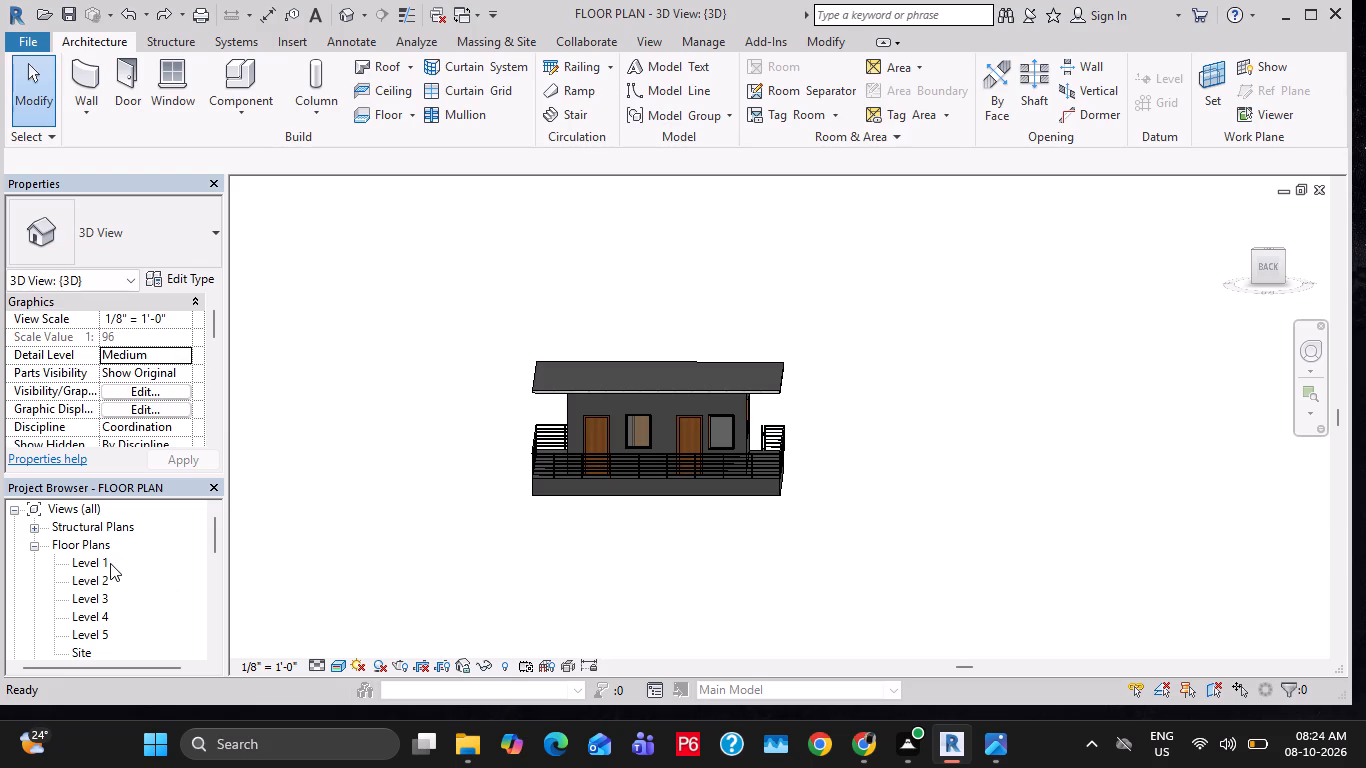
{"action": "double_click", "coordinate": [103, 559]}
{"action": "scroll", "coordinate": [680, 332], "scroll_direction": "down", "scroll_amount": 3}
{"action": "middle_click_drag", "start_coordinate": [692, 531], "coordinate": [694, 484]}
{"action": "scroll", "coordinate": [688, 474], "scroll_direction": "down", "scroll_amount": 1}
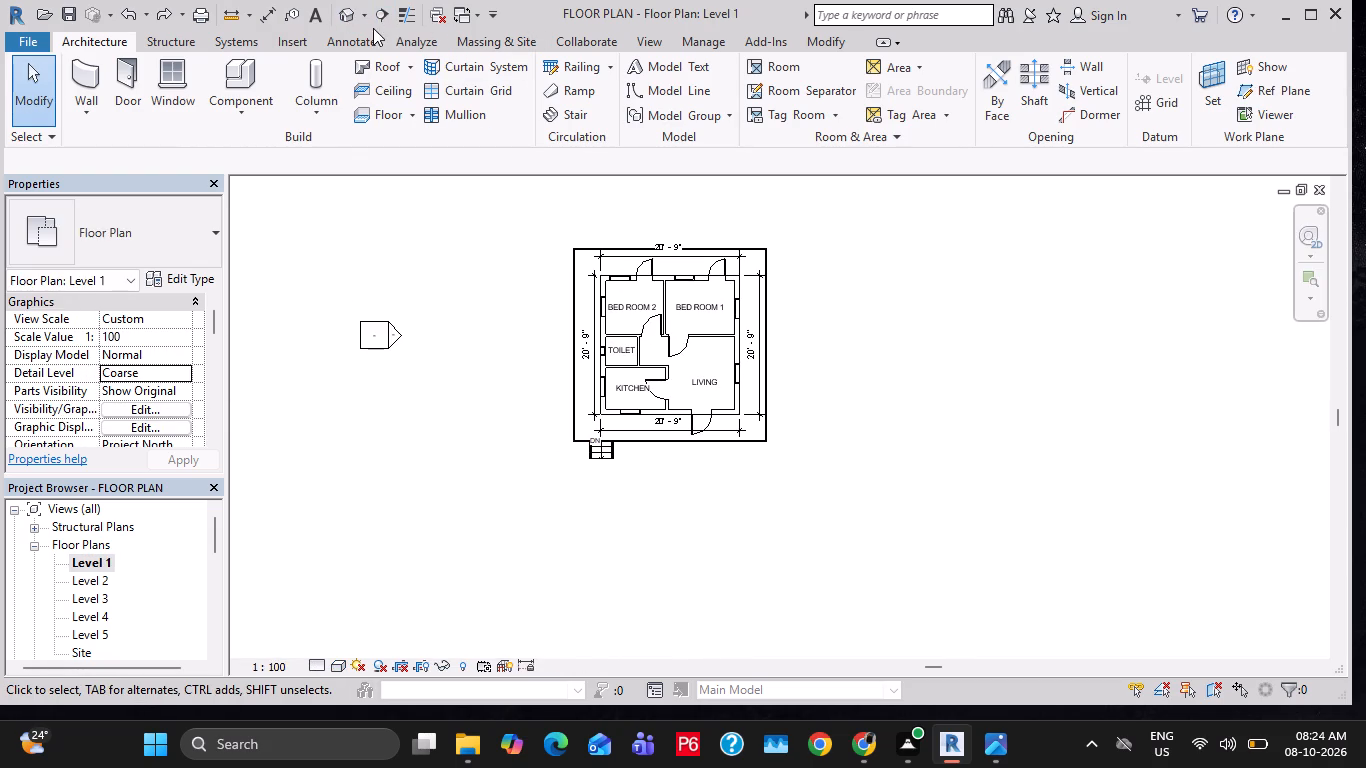
{"action": "left_click", "coordinate": [366, 23]}
{"action": "left_click", "coordinate": [384, 63]}
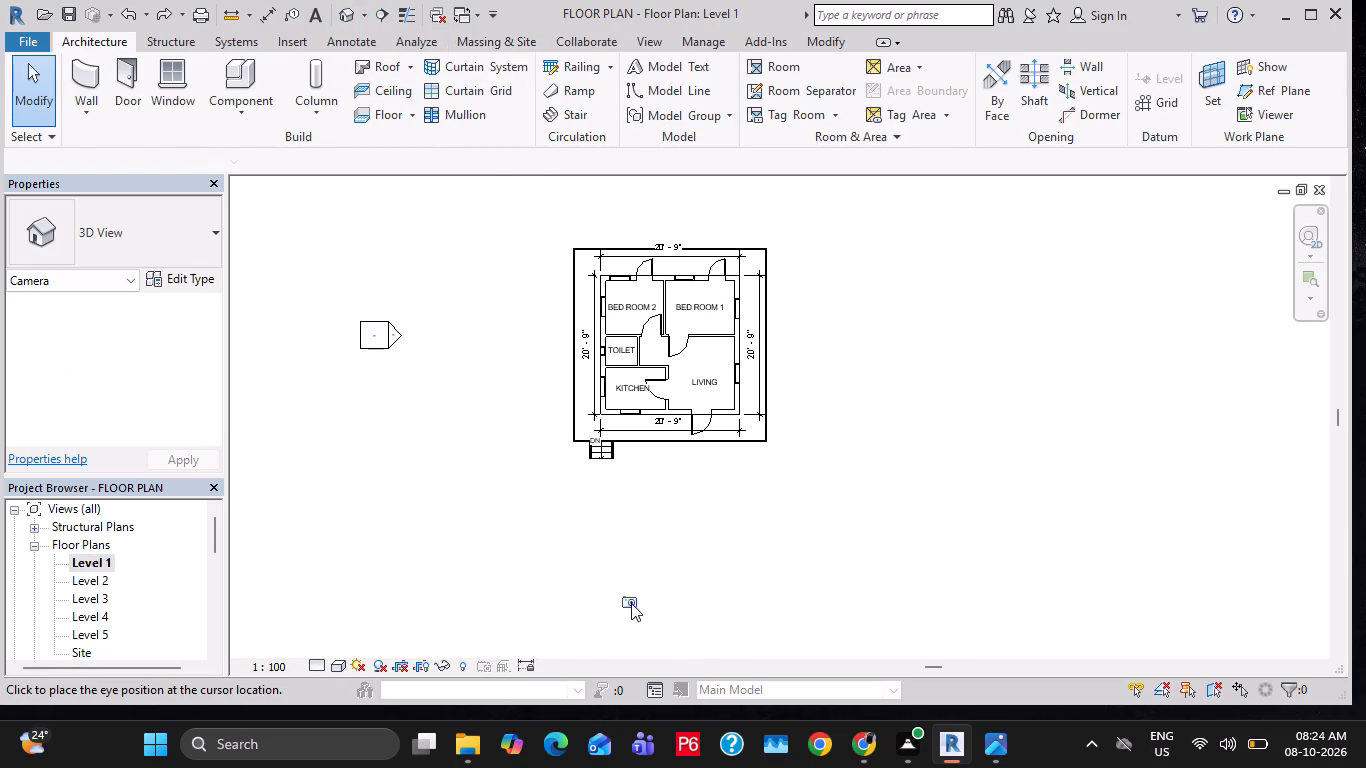
{"action": "left_click", "coordinate": [656, 594]}
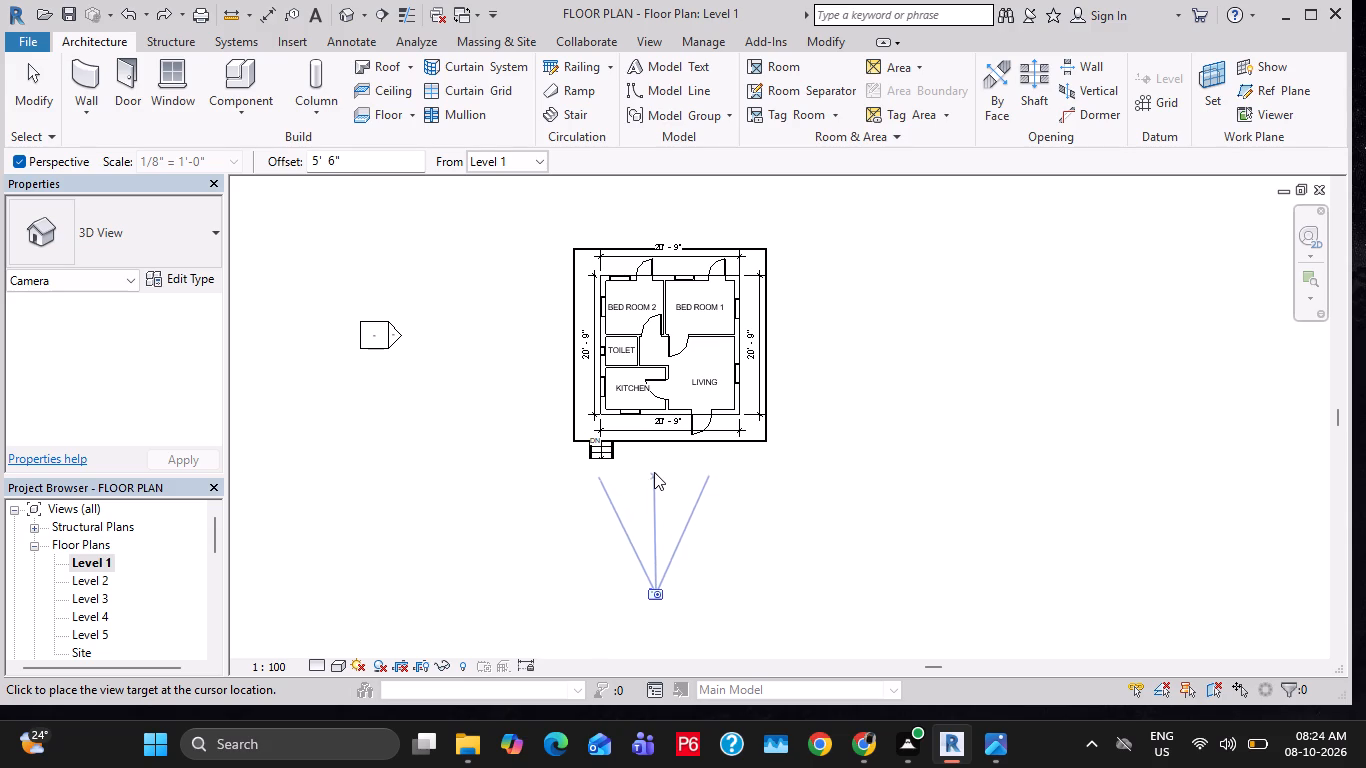
{"action": "left_click", "coordinate": [654, 472]}
Extend the camera view's crop region on all four sides to take in the entire front of the house.
{"action": "scroll", "coordinate": [666, 450], "scroll_direction": "down", "scroll_amount": 3}
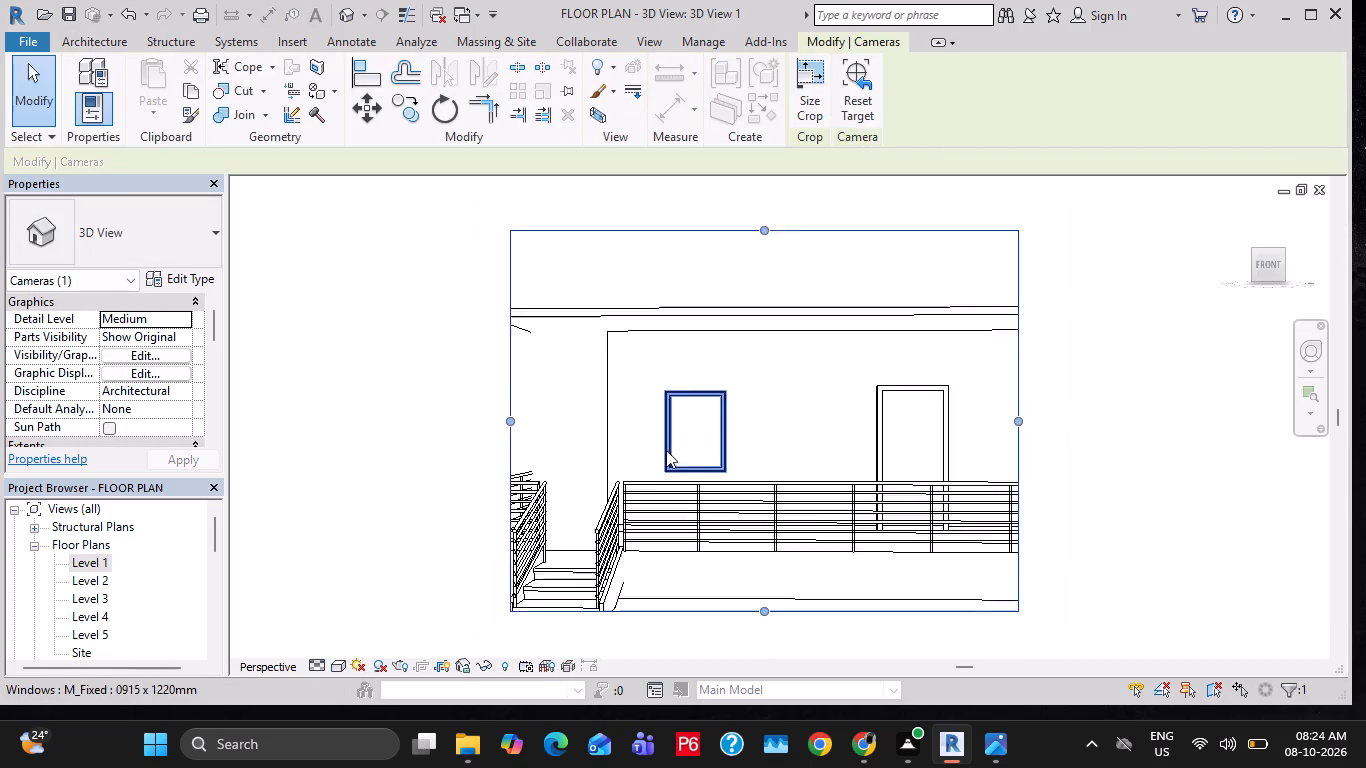
{"action": "left_click_drag", "start_coordinate": [548, 428], "coordinate": [359, 441]}
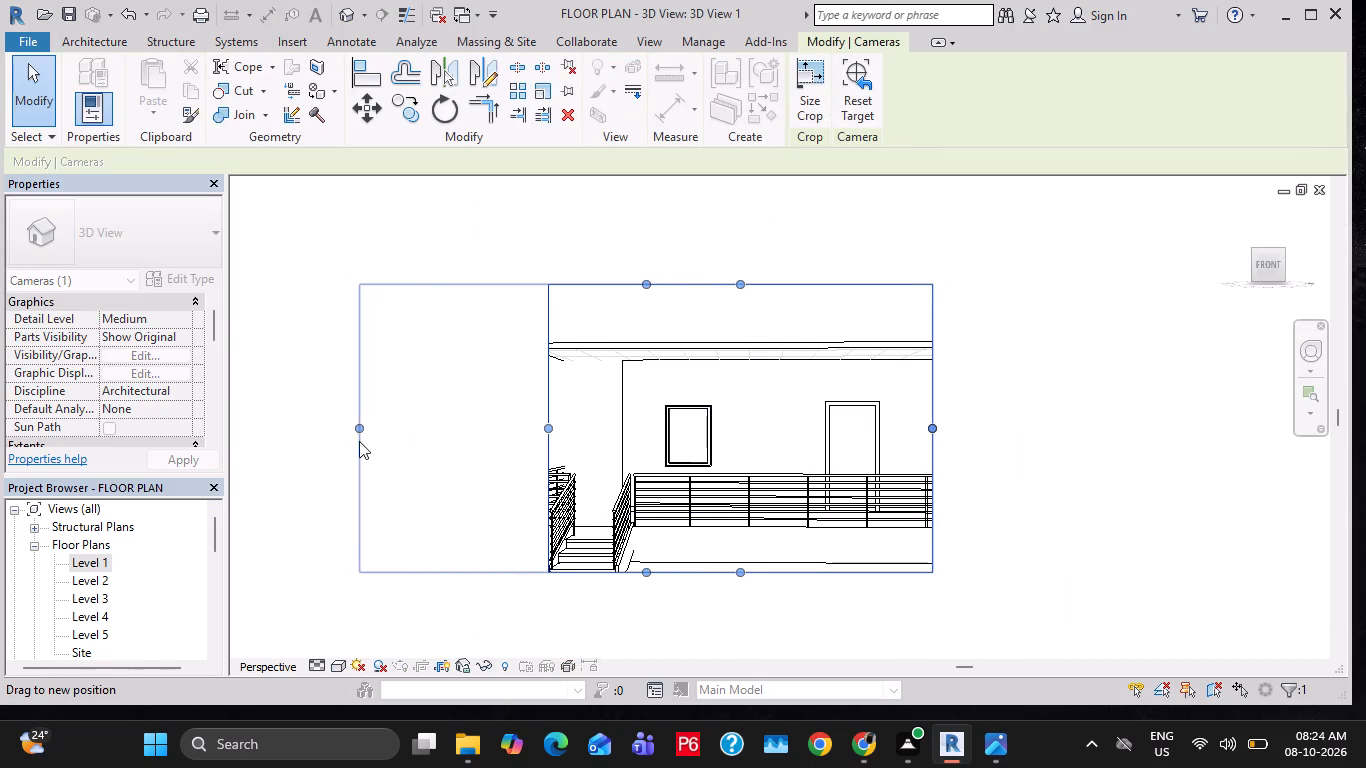
{"action": "left_click_drag", "start_coordinate": [643, 574], "coordinate": [645, 592]}
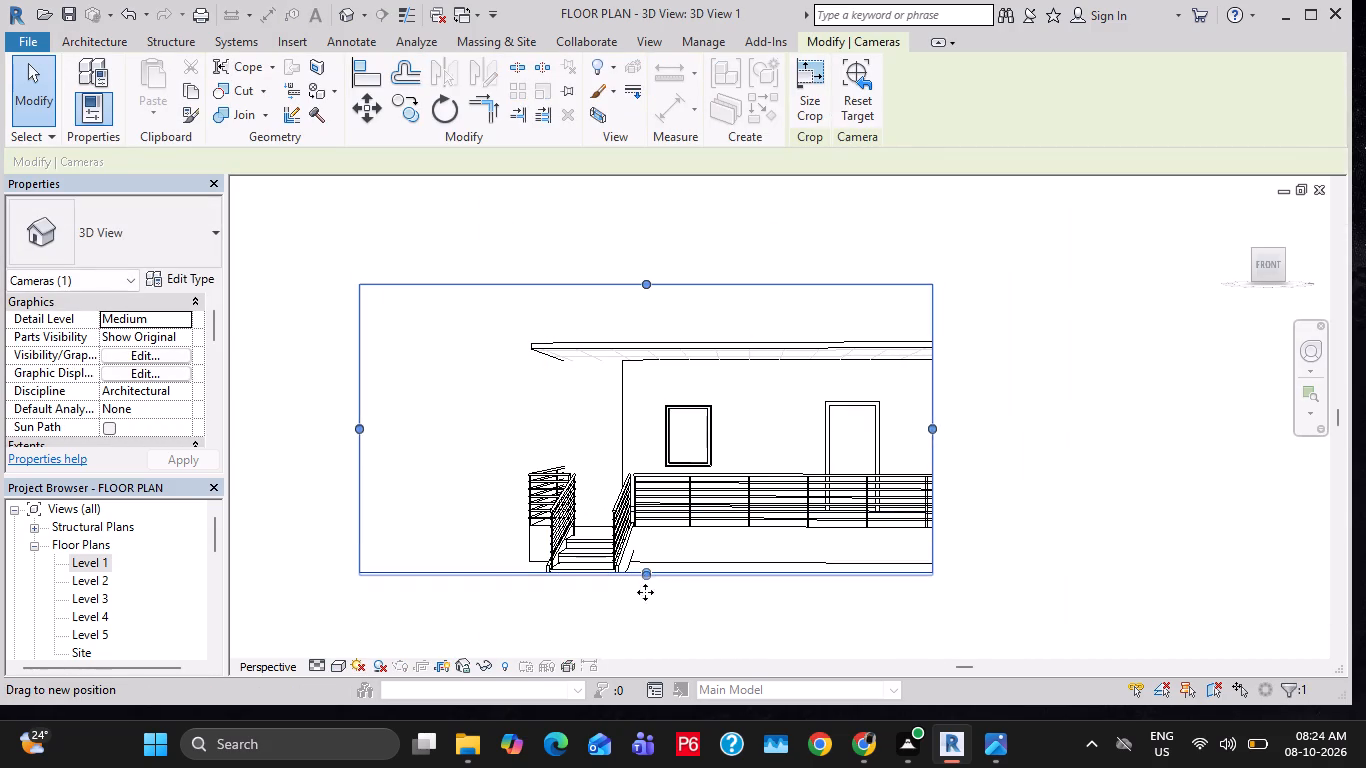
{"action": "left_click_drag", "start_coordinate": [645, 592], "coordinate": [645, 647]}
{"action": "left_click_drag", "start_coordinate": [928, 464], "coordinate": [958, 463]}
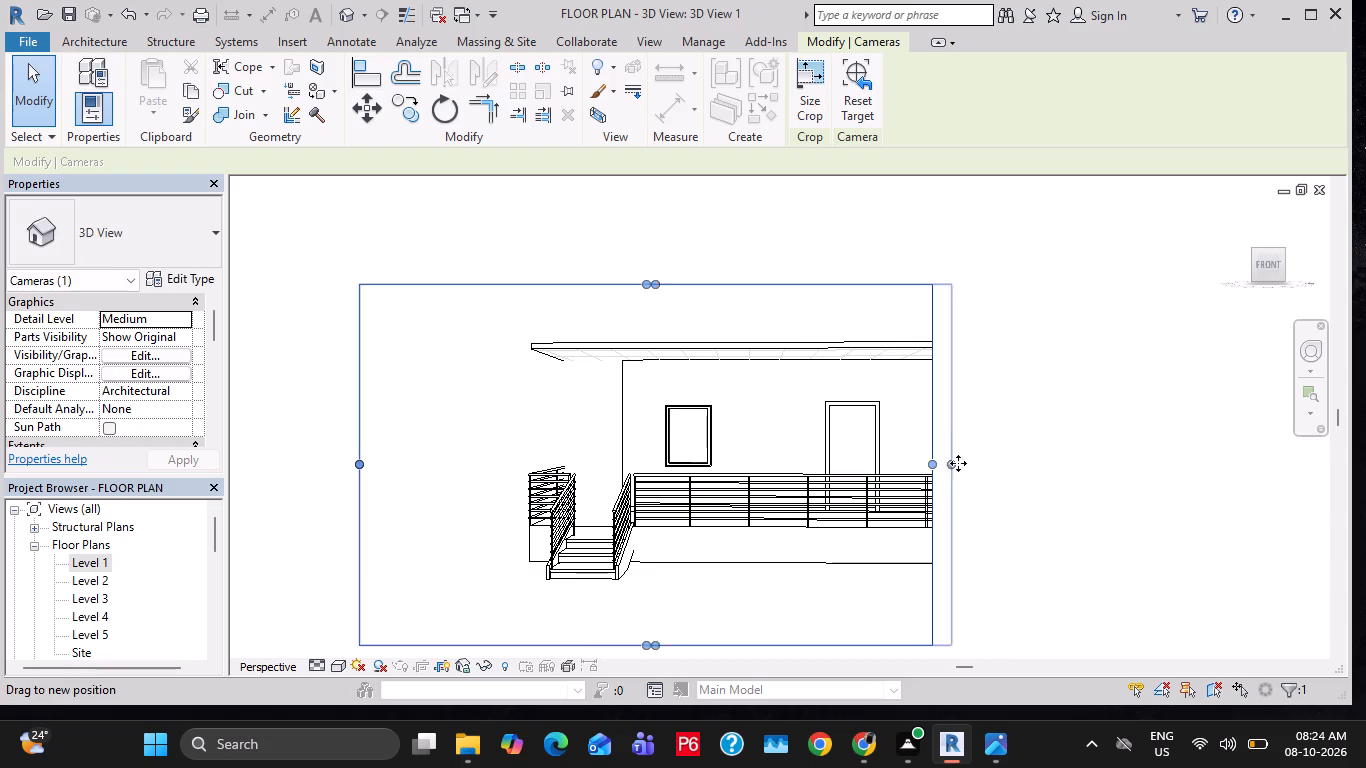
{"action": "left_click_drag", "start_coordinate": [958, 463], "coordinate": [1064, 456]}
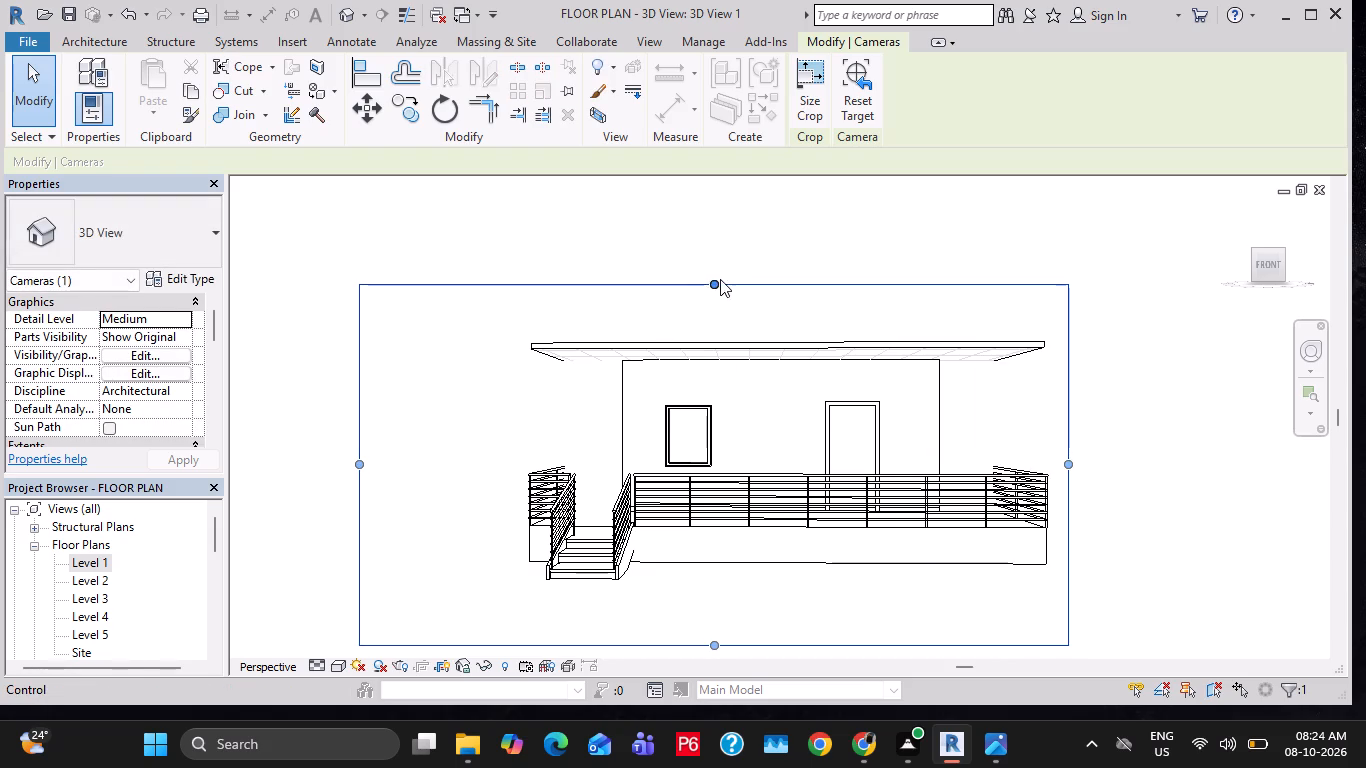
{"action": "left_click_drag", "start_coordinate": [720, 279], "coordinate": [722, 257]}
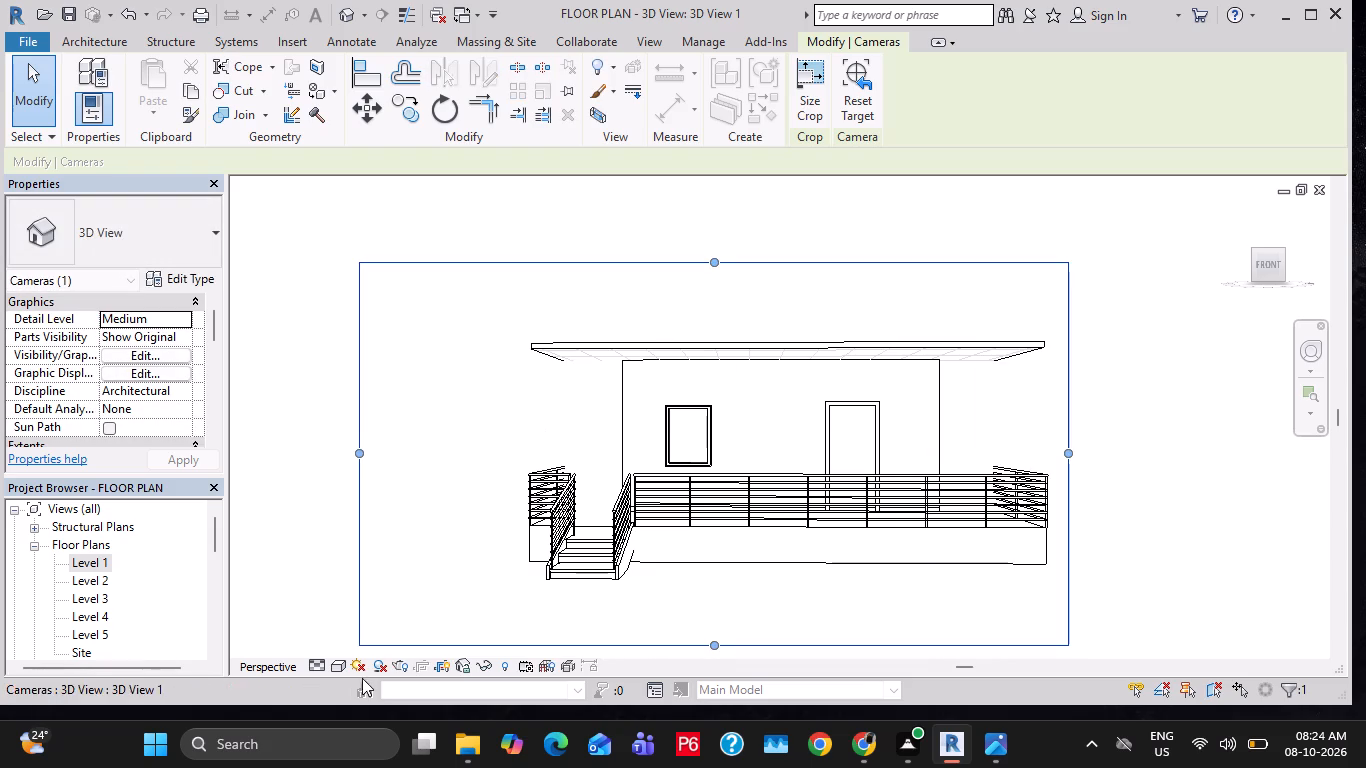
Set the camera view's visual style to Realistic.
{"action": "left_click", "coordinate": [335, 663]}
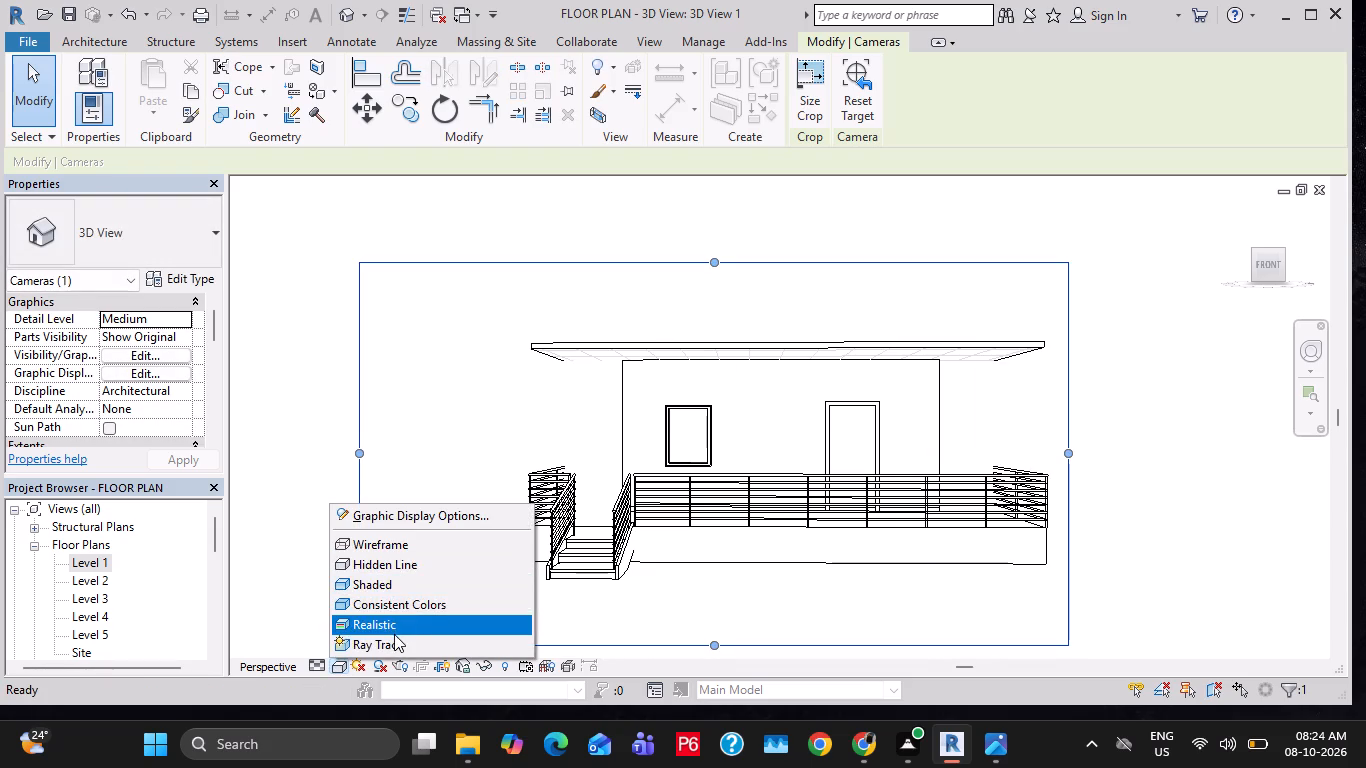
{"action": "left_click", "coordinate": [391, 632]}
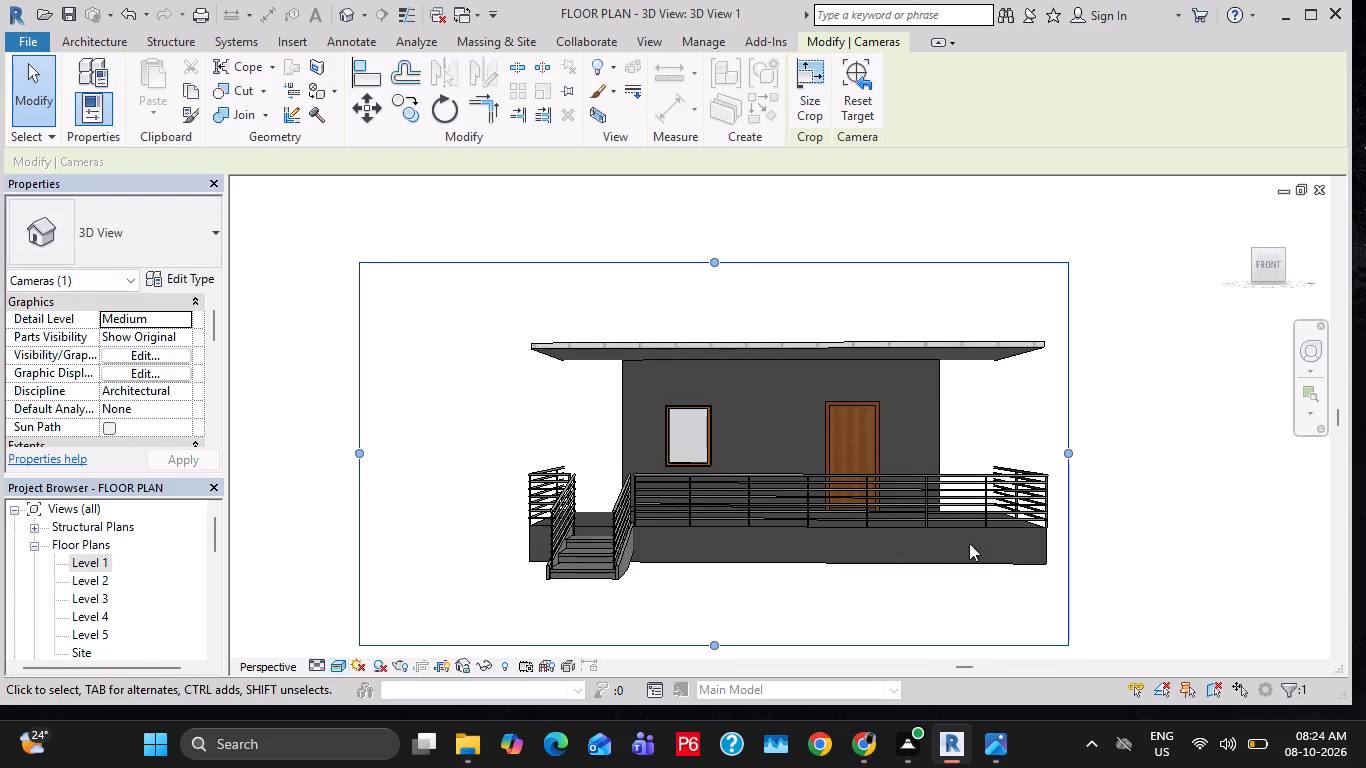
Extend the crop region slightly east and pull in its west and top edges to frame the house more closely.
{"action": "left_click_drag", "start_coordinate": [1070, 453], "coordinate": [1106, 455]}
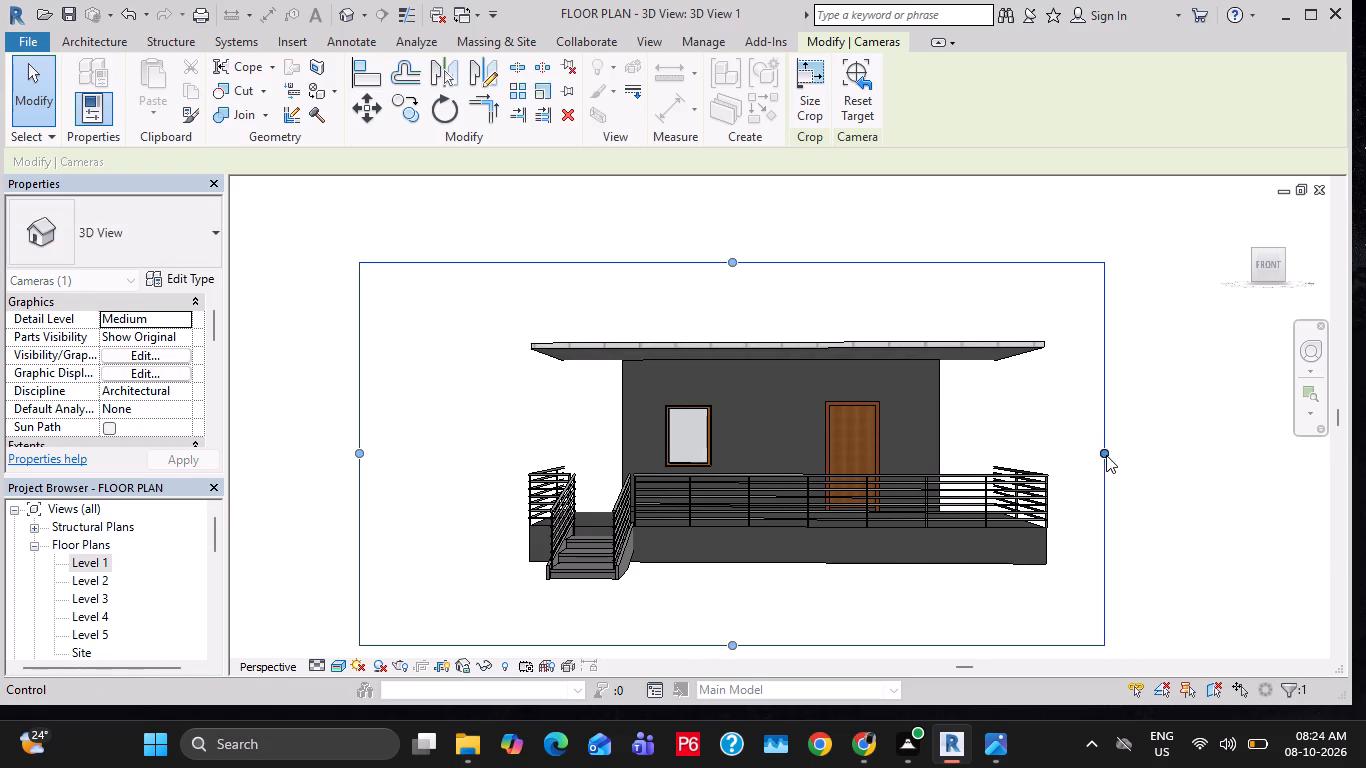
{"action": "left_click_drag", "start_coordinate": [355, 456], "coordinate": [471, 463]}
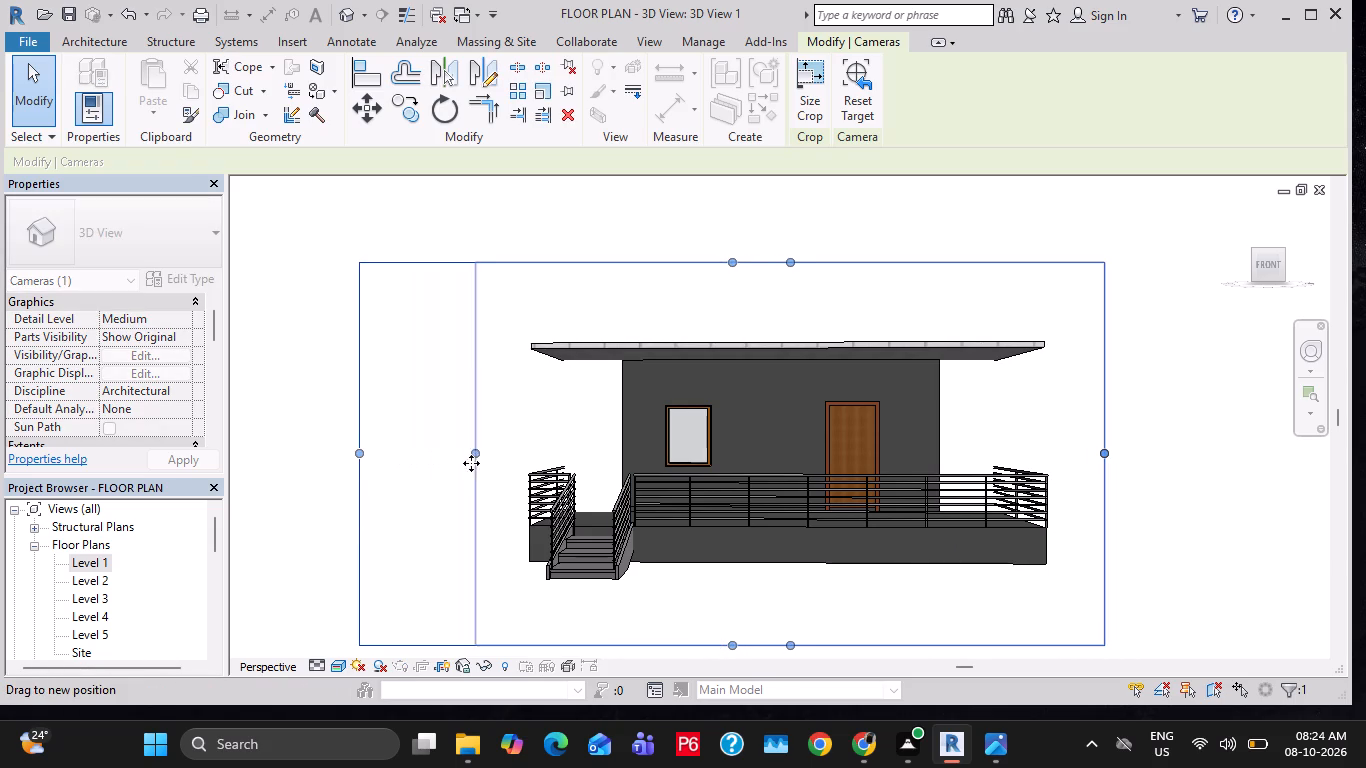
{"action": "left_click_drag", "start_coordinate": [471, 463], "coordinate": [483, 463]}
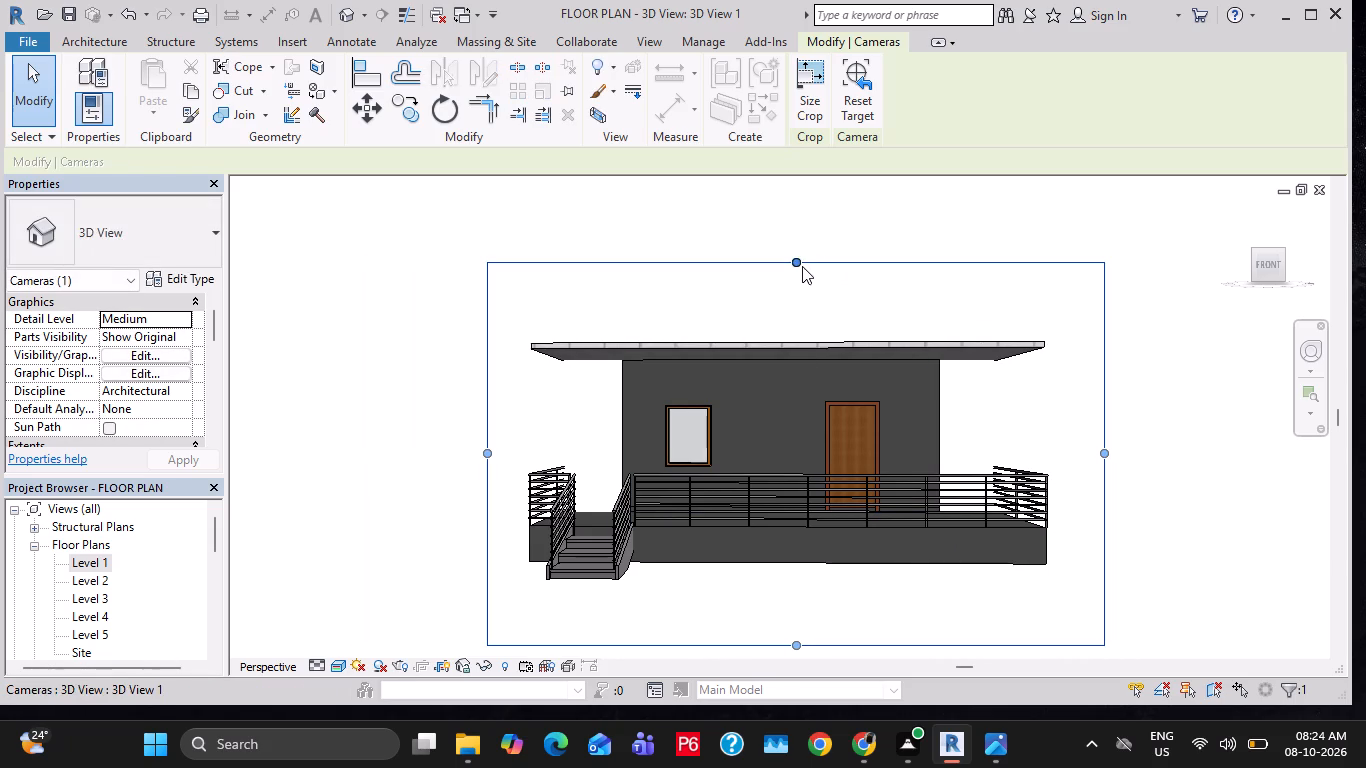
{"action": "left_click_drag", "start_coordinate": [795, 258], "coordinate": [798, 291]}
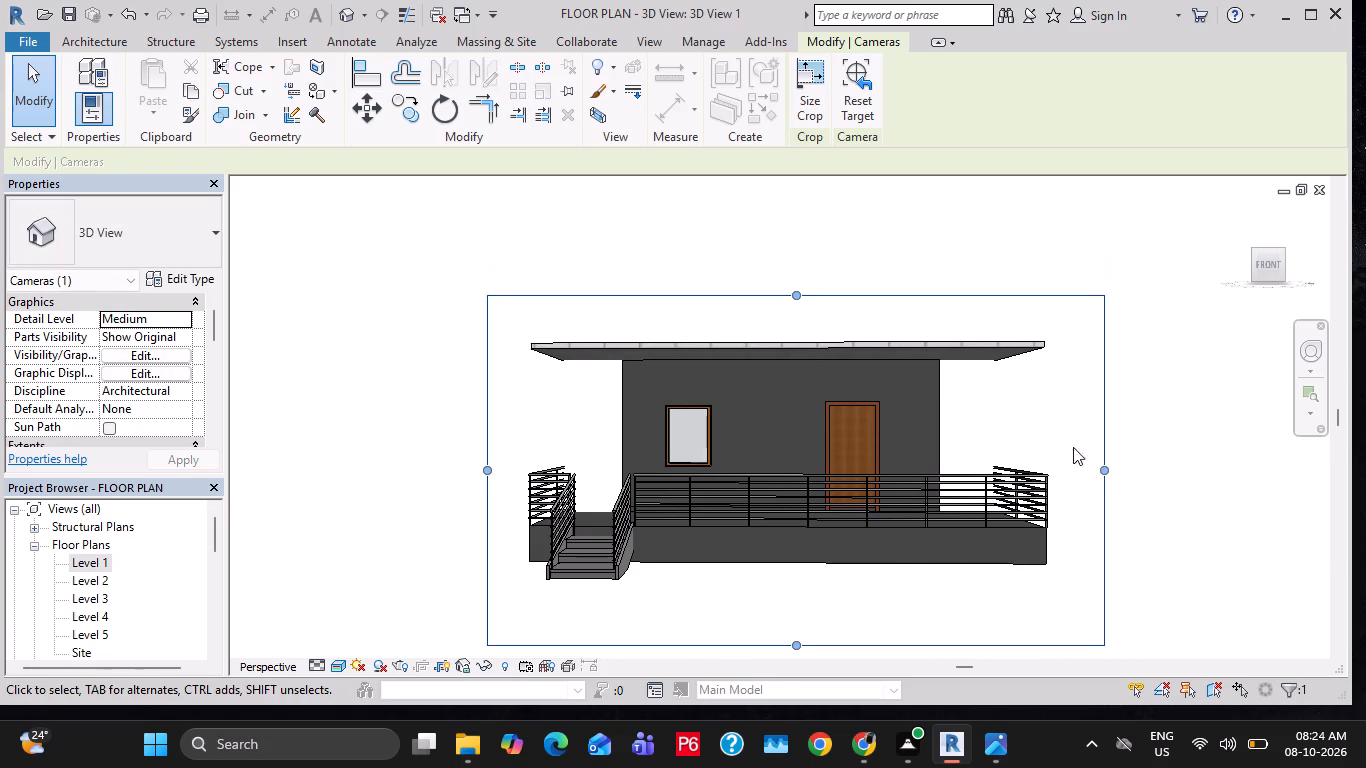
Pull in the east edge of the camera view's crop region closer to the house.
{"action": "left_click_drag", "start_coordinate": [1102, 472], "coordinate": [1081, 476]}
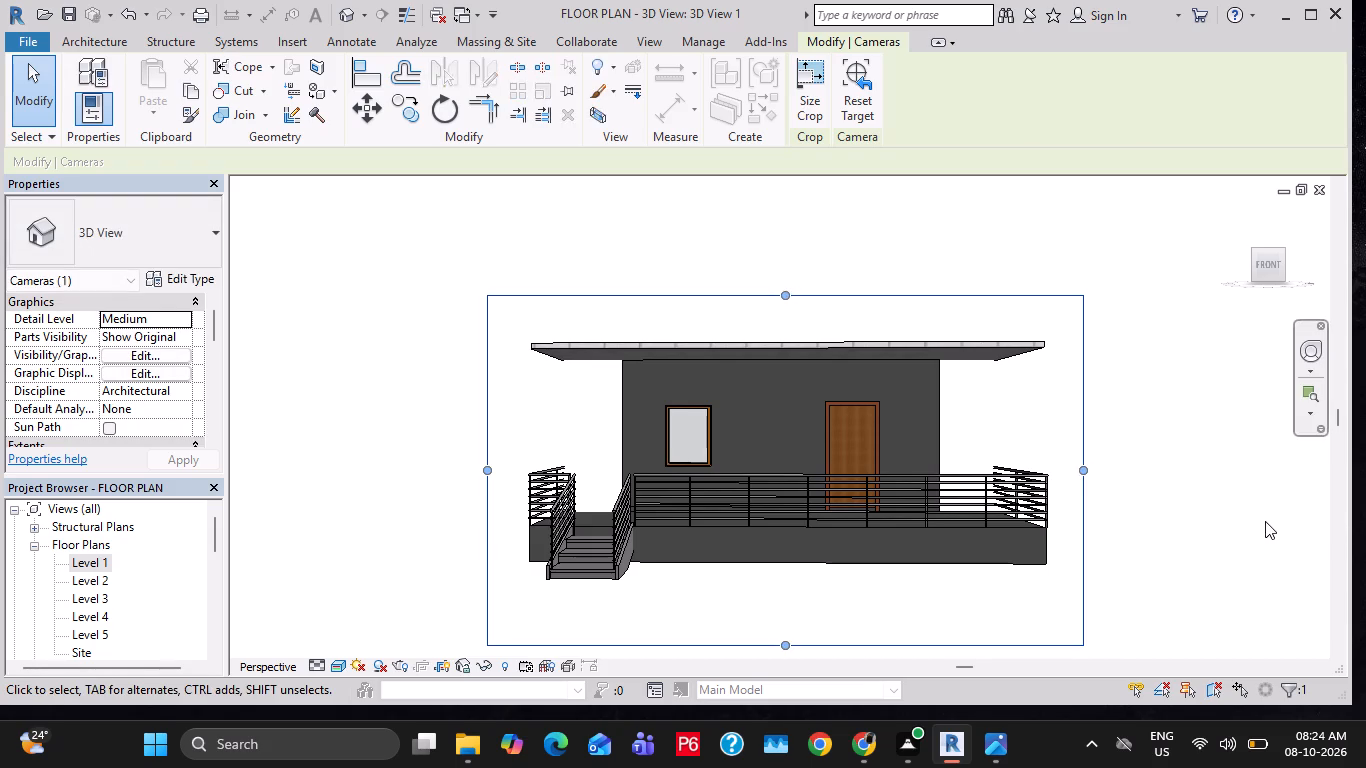
{"action": "left_click", "coordinate": [1261, 521]}
Set up the rendering with Medium quality, Exterior: Sun only lighting and a Sky: Cloudy background, accepting the existing exposure settings.
{"action": "type", "text": "RR"}
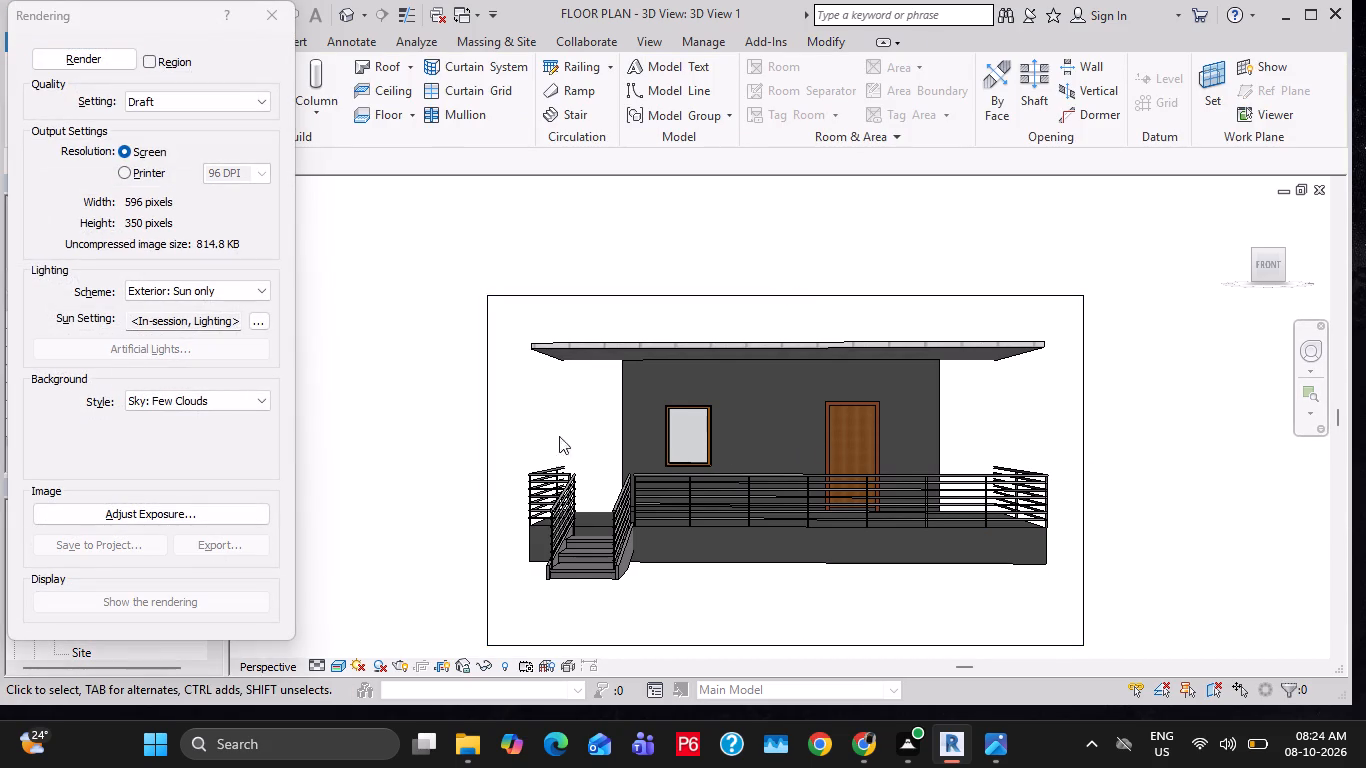
{"action": "left_click", "coordinate": [221, 93]}
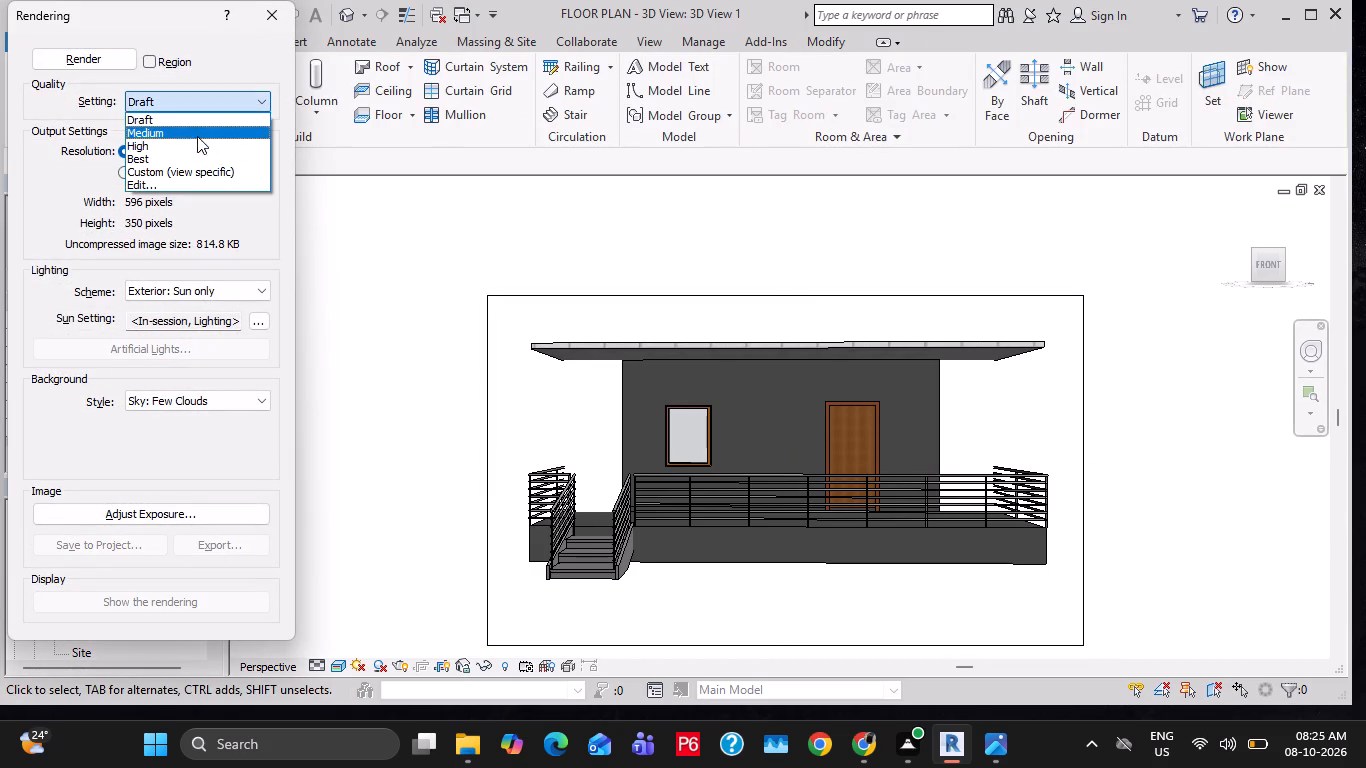
{"action": "left_click", "coordinate": [197, 136]}
{"action": "left_click", "coordinate": [158, 295]}
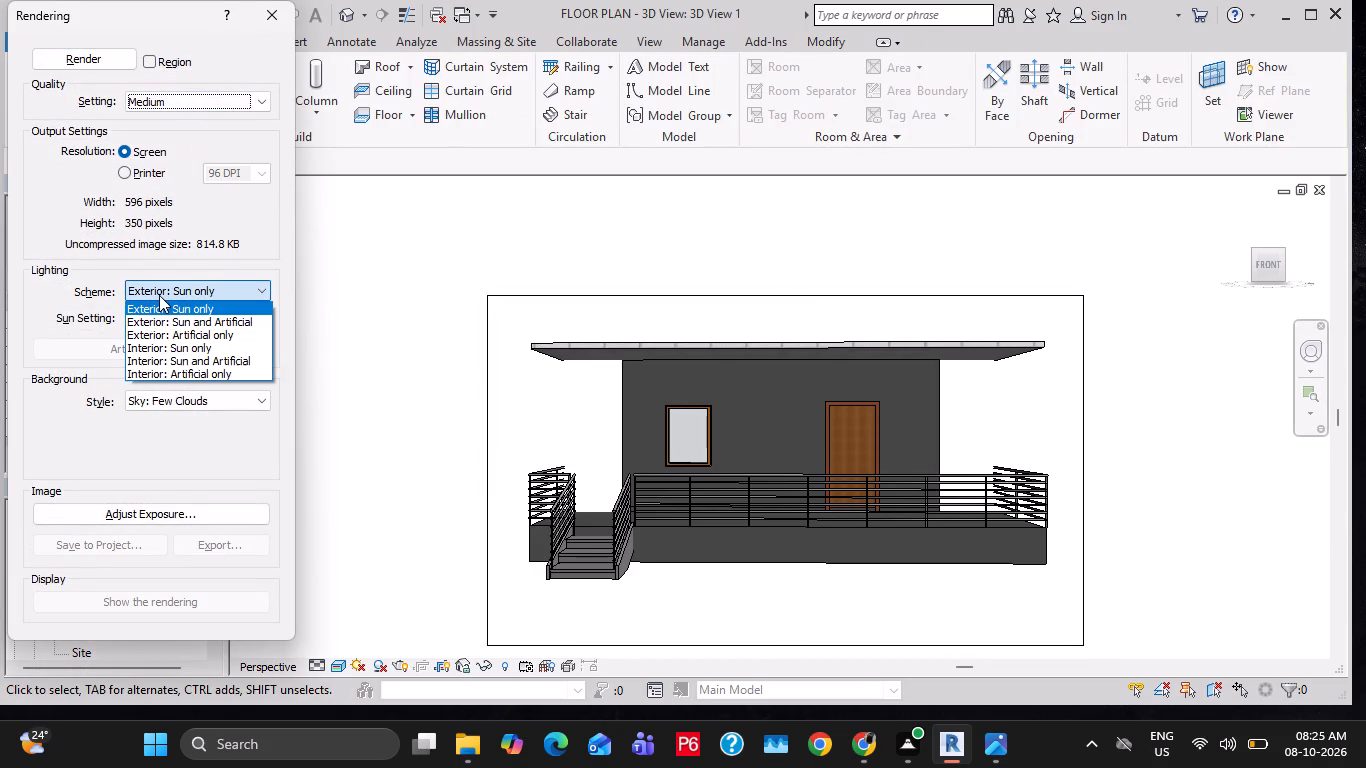
{"action": "left_click", "coordinate": [177, 326]}
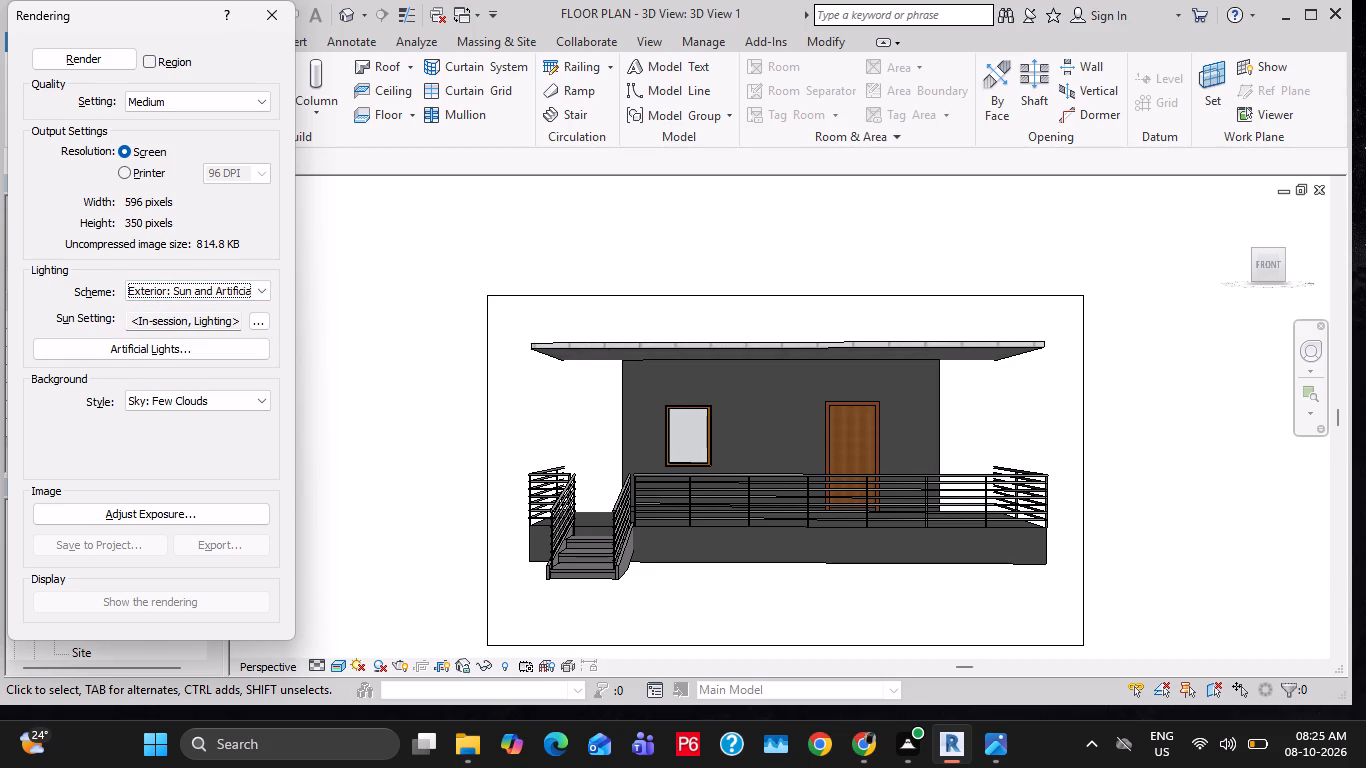
{"action": "left_click", "coordinate": [214, 290]}
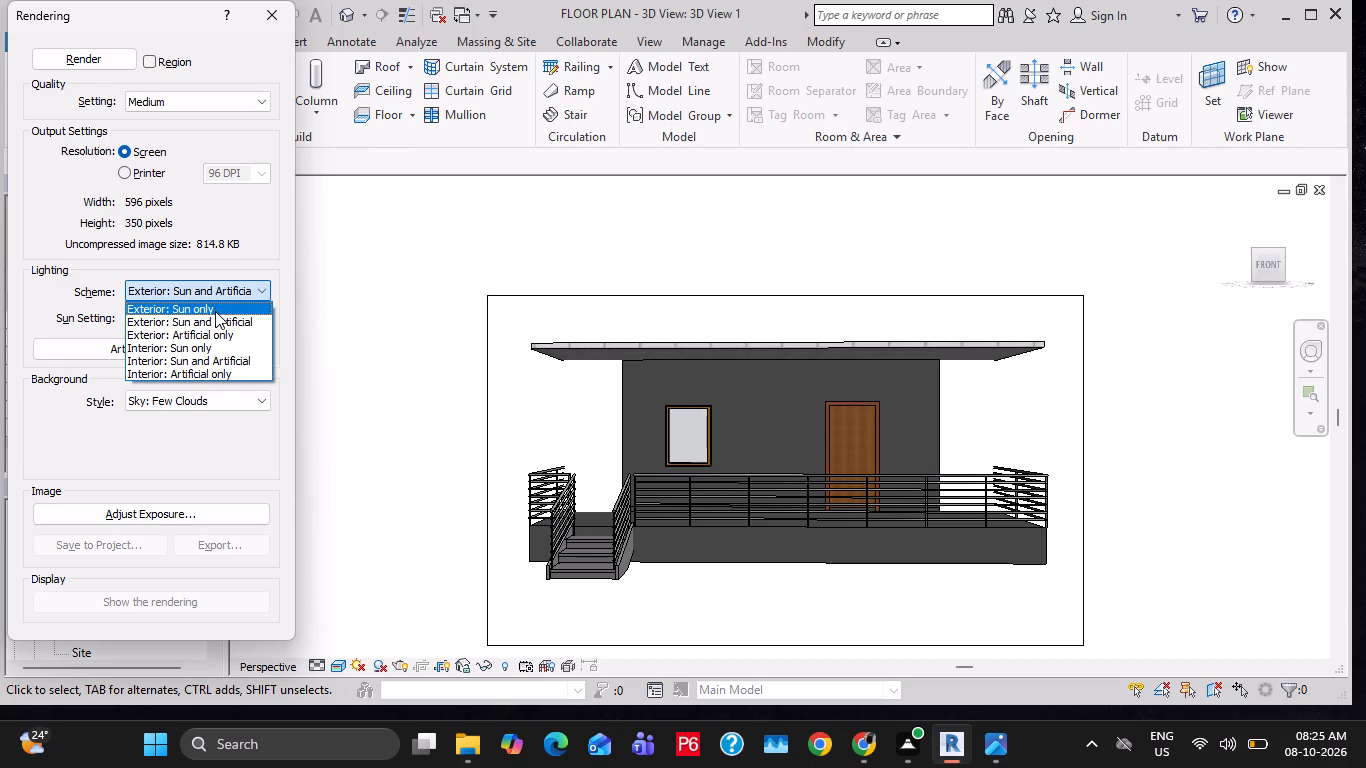
{"action": "left_click", "coordinate": [215, 311]}
{"action": "left_click", "coordinate": [197, 408]}
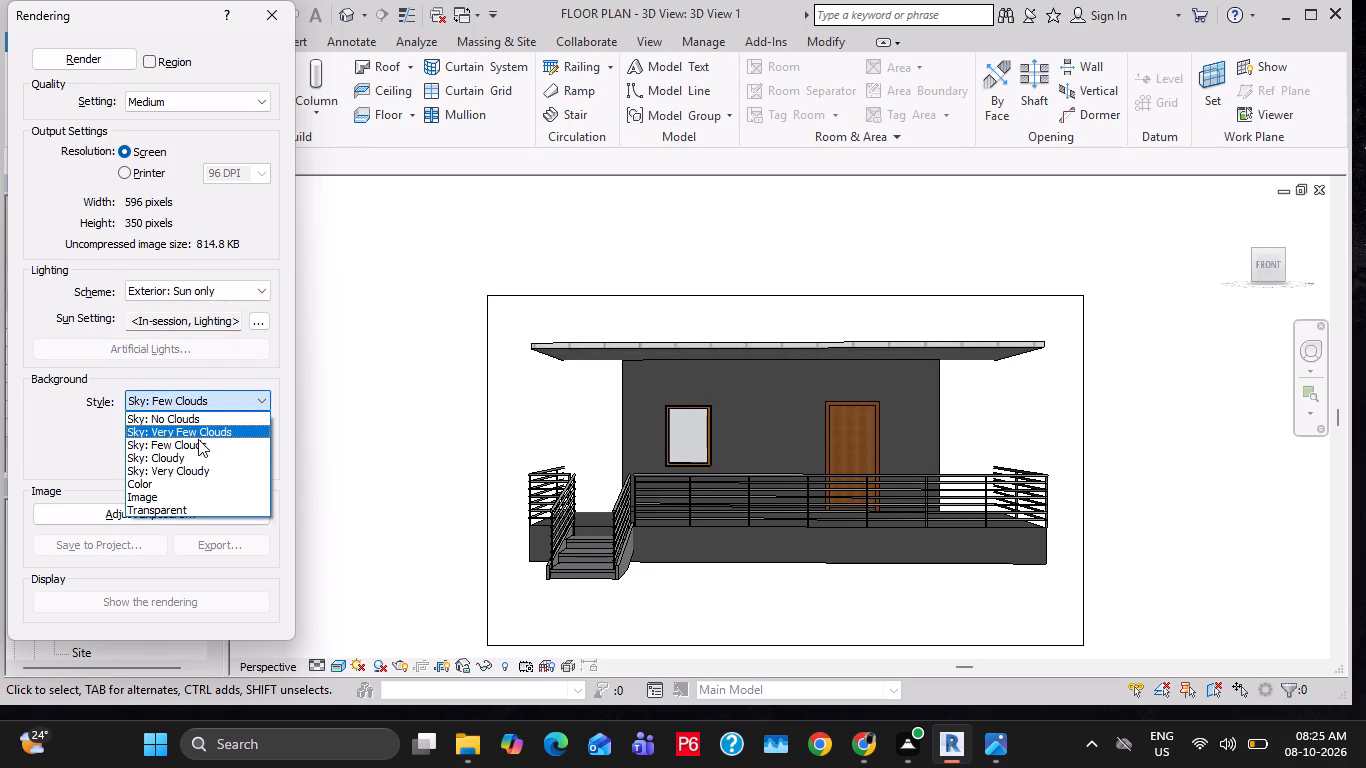
{"action": "left_click", "coordinate": [192, 457]}
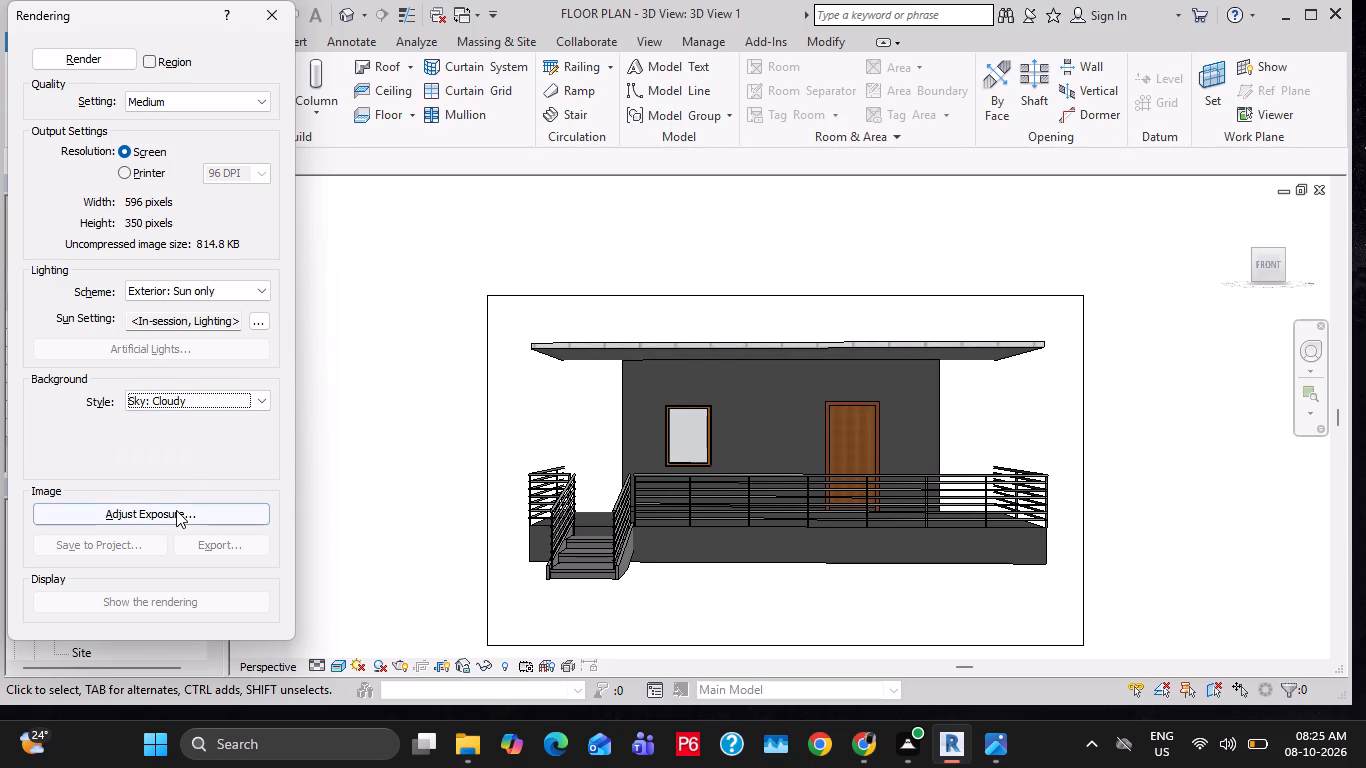
{"action": "left_click", "coordinate": [176, 510]}
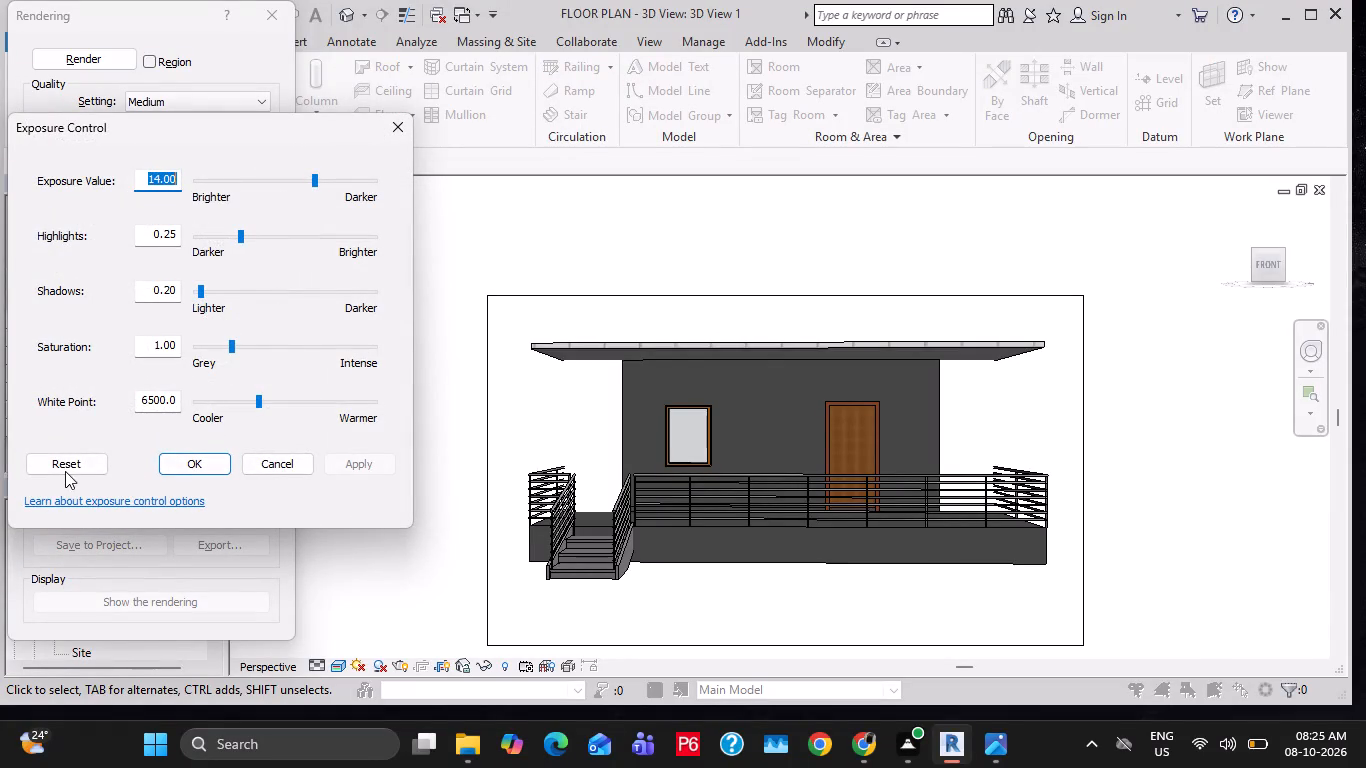
{"action": "left_click", "coordinate": [184, 465]}
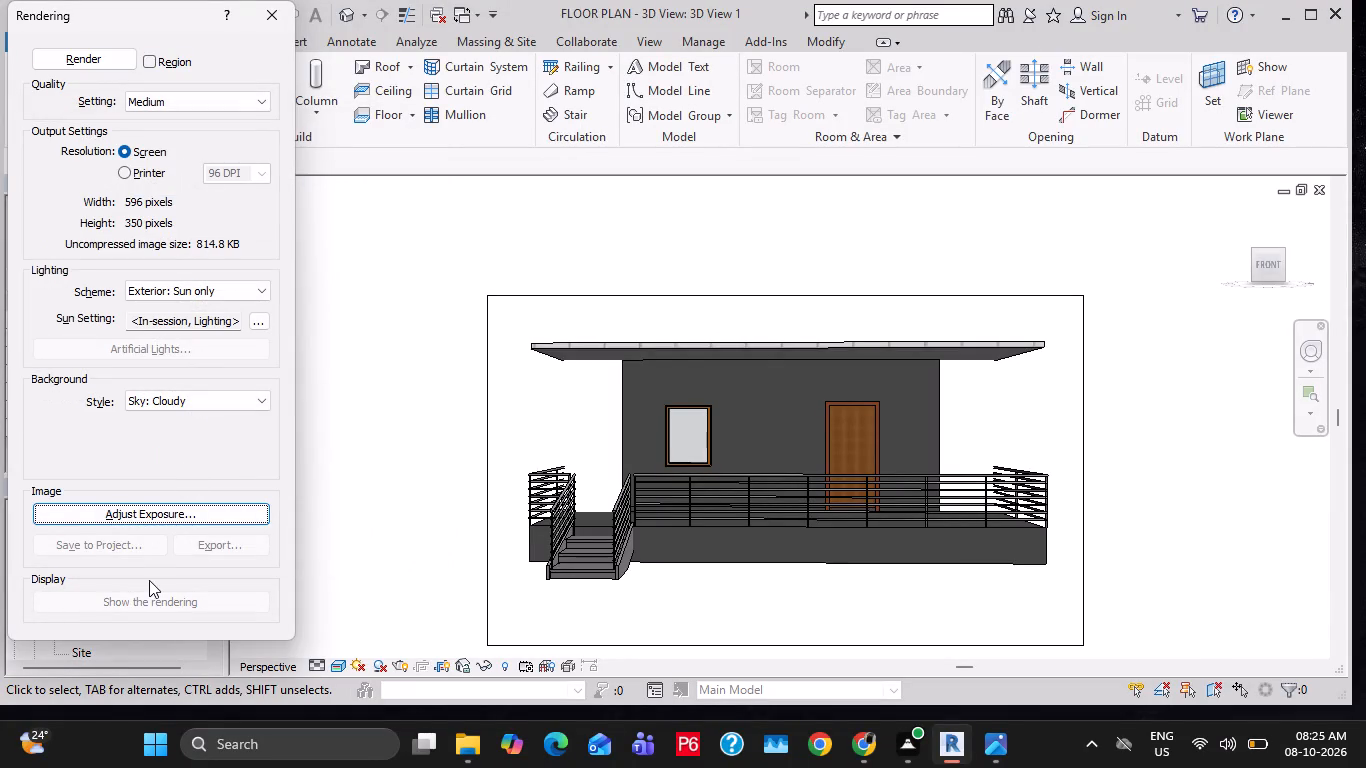
{"action": "scroll", "coordinate": [149, 584], "scroll_direction": "down", "scroll_amount": 2}
{"action": "left_click", "coordinate": [150, 600]}
Enable region rendering and stretch the render region on all four sides to match the camera view's crop frame.
{"action": "left_click", "coordinate": [153, 61]}
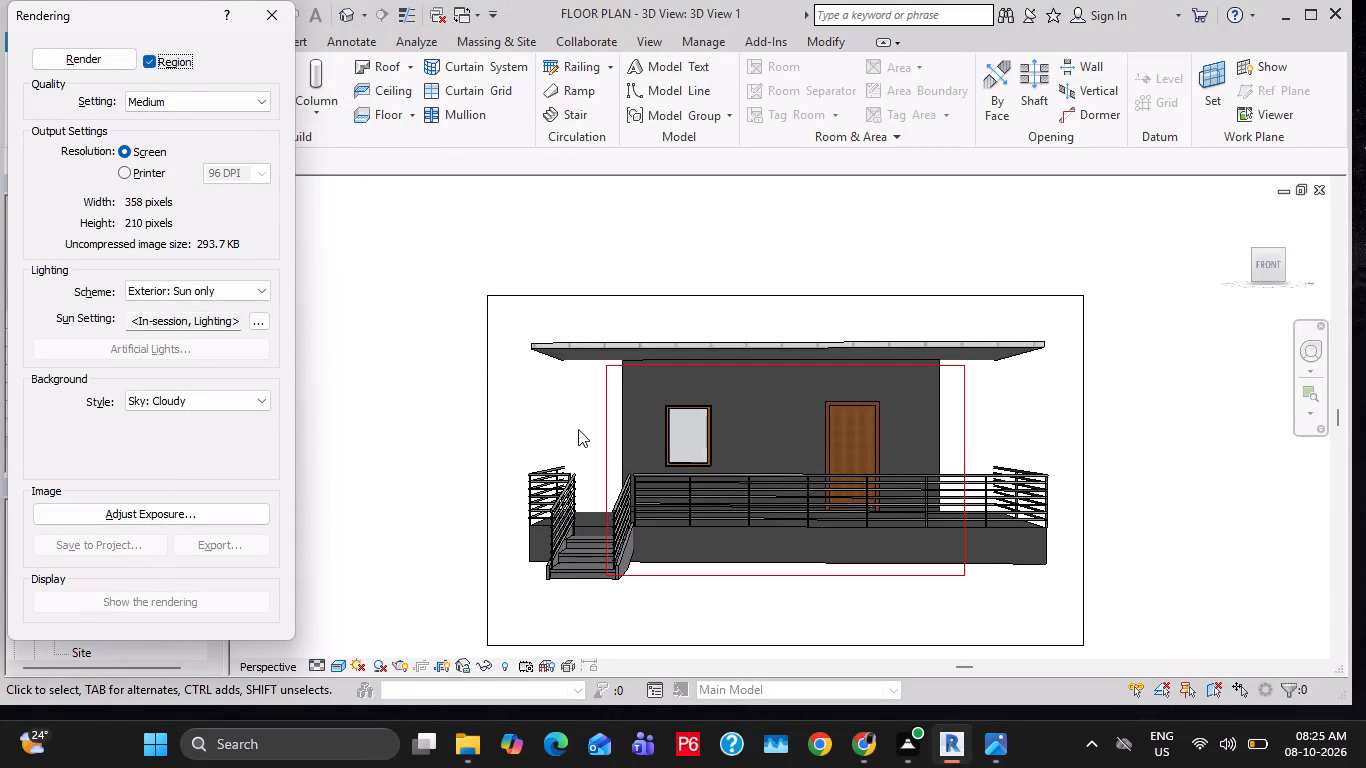
{"action": "left_click", "coordinate": [607, 440]}
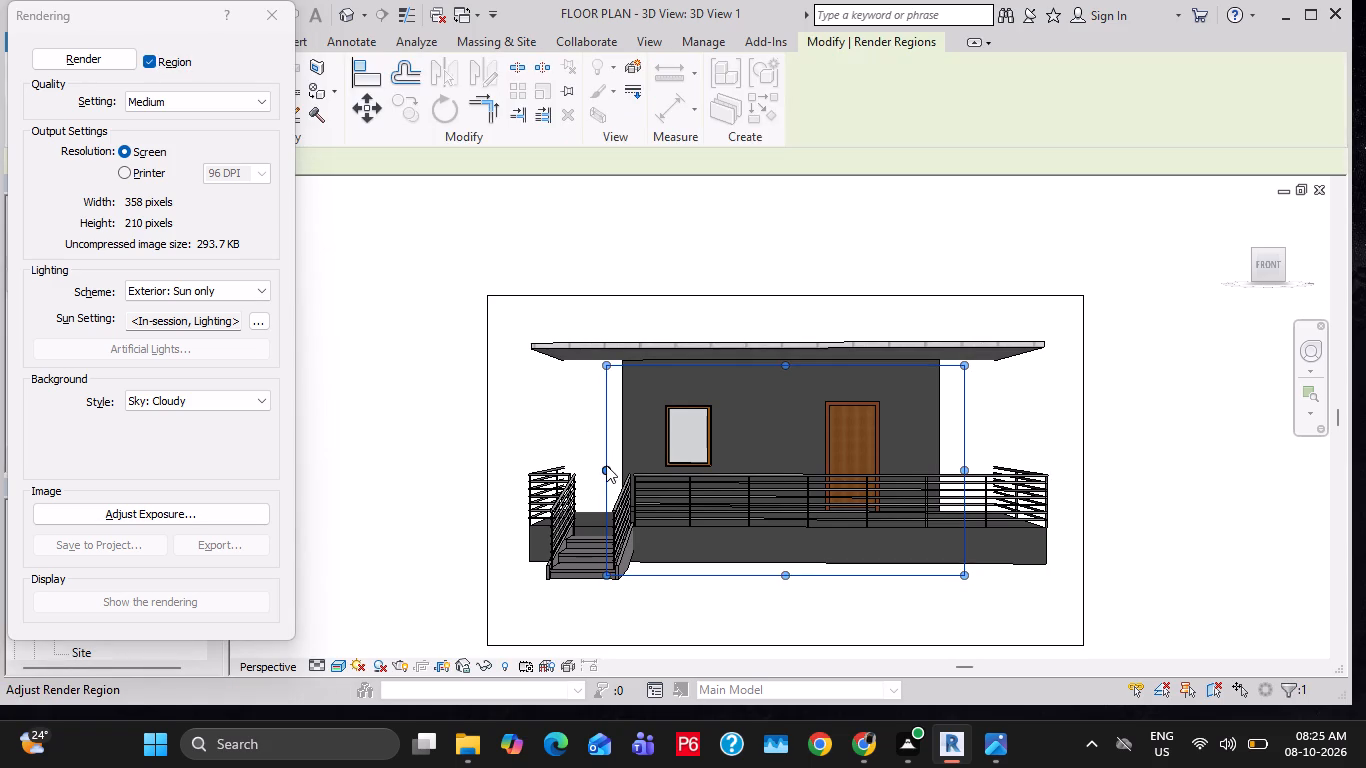
{"action": "left_click_drag", "start_coordinate": [606, 466], "coordinate": [485, 477]}
{"action": "left_click_drag", "start_coordinate": [725, 359], "coordinate": [731, 295]}
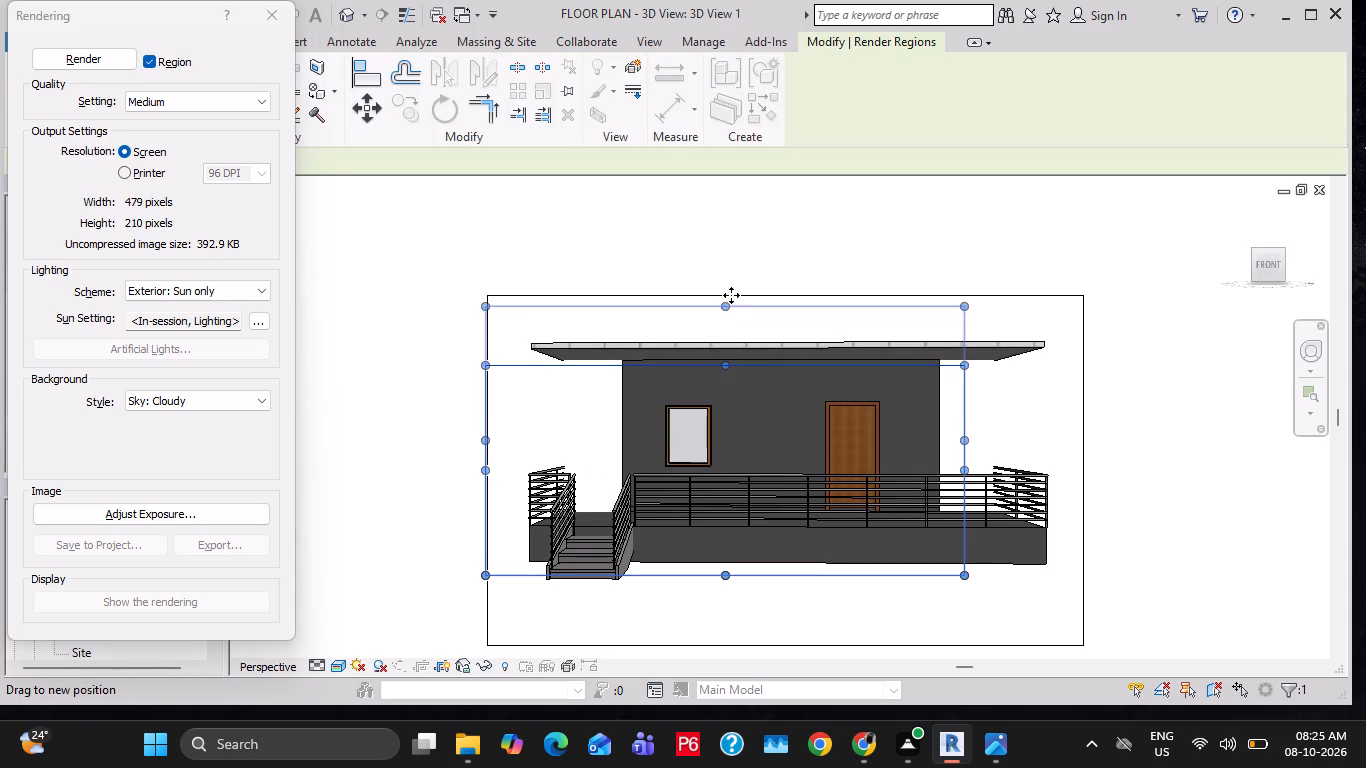
{"action": "left_click_drag", "start_coordinate": [731, 295], "coordinate": [732, 290]}
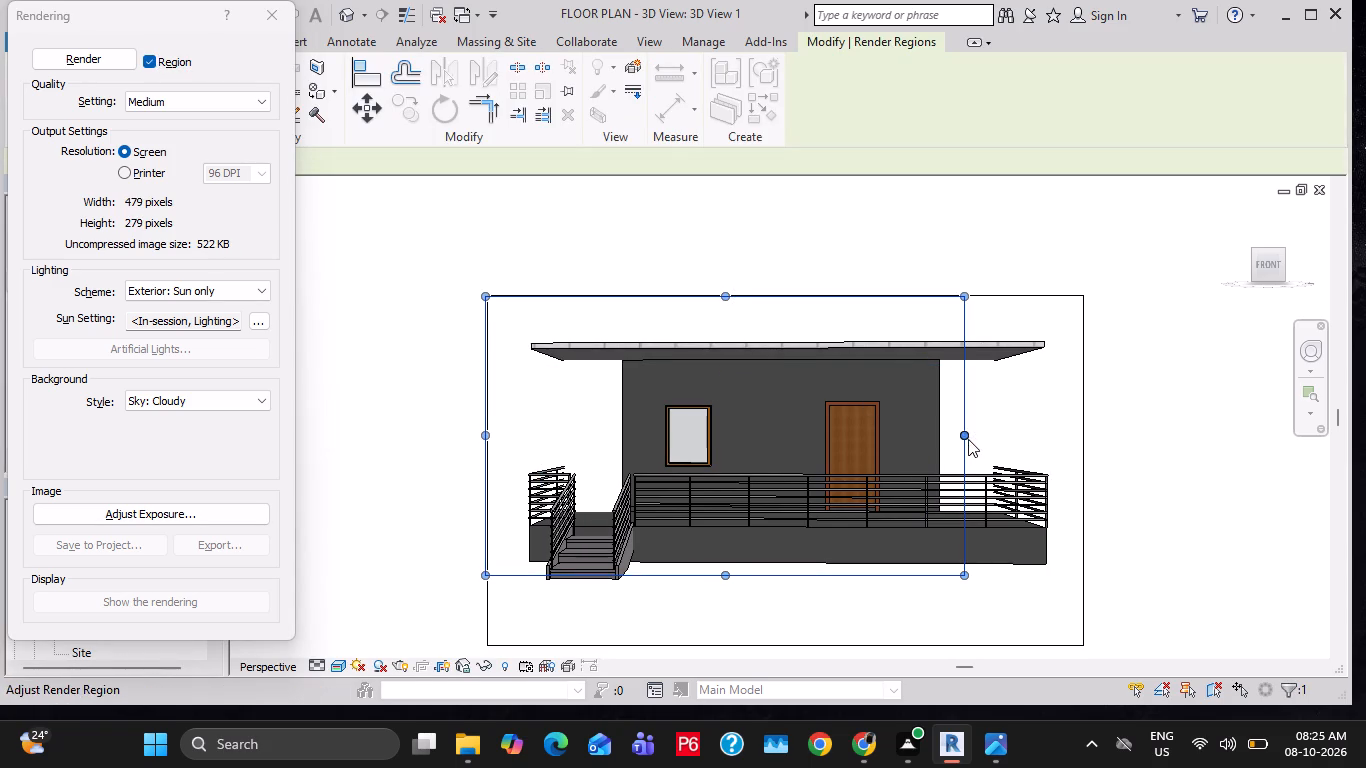
{"action": "left_click_drag", "start_coordinate": [965, 433], "coordinate": [1080, 452]}
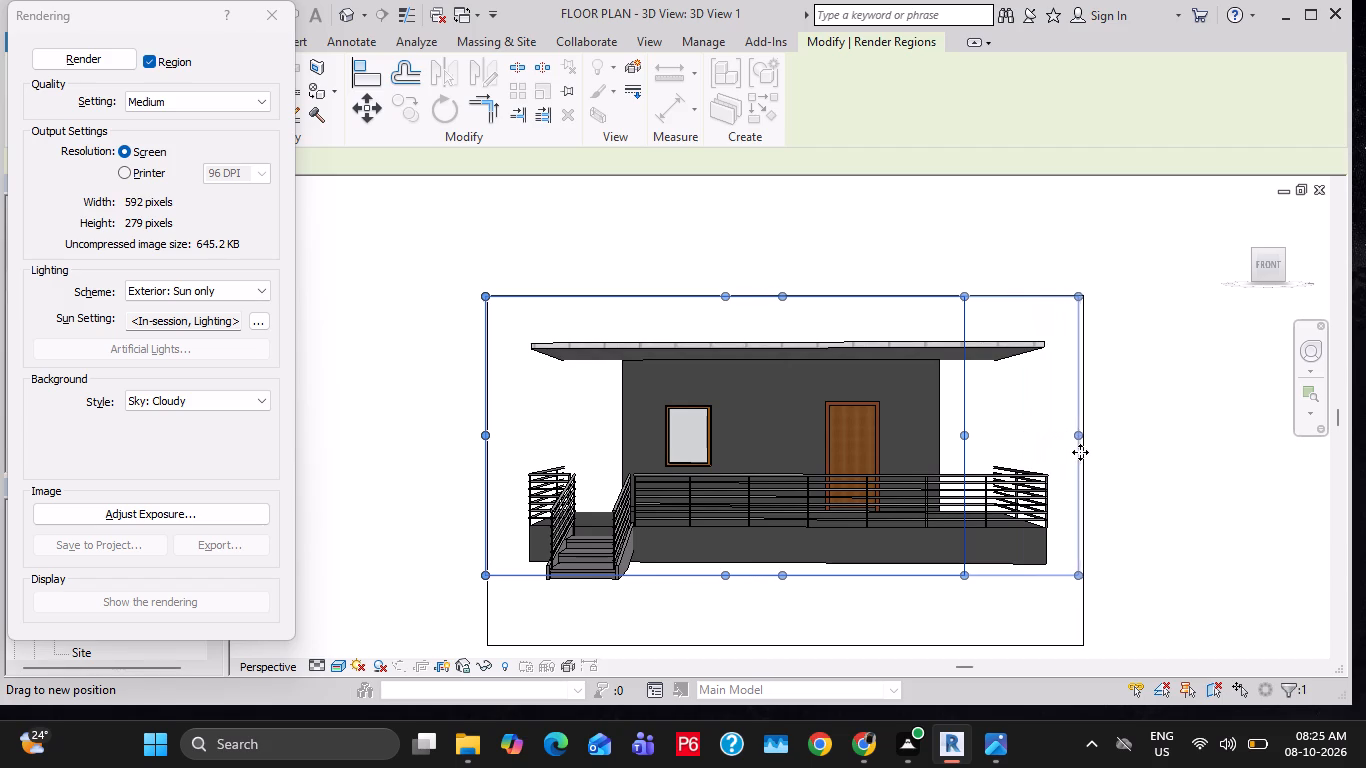
{"action": "left_click_drag", "start_coordinate": [1080, 452], "coordinate": [1085, 455]}
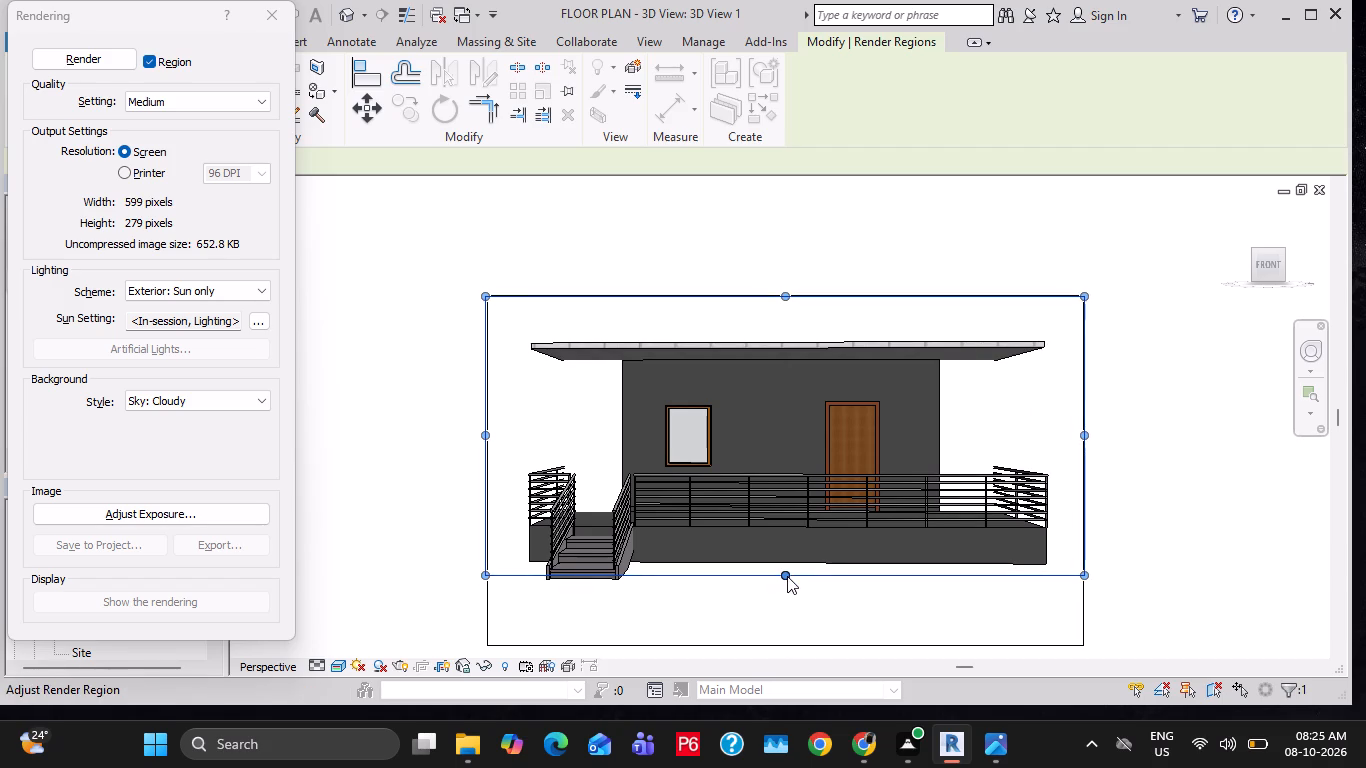
{"action": "left_click_drag", "start_coordinate": [787, 576], "coordinate": [787, 650]}
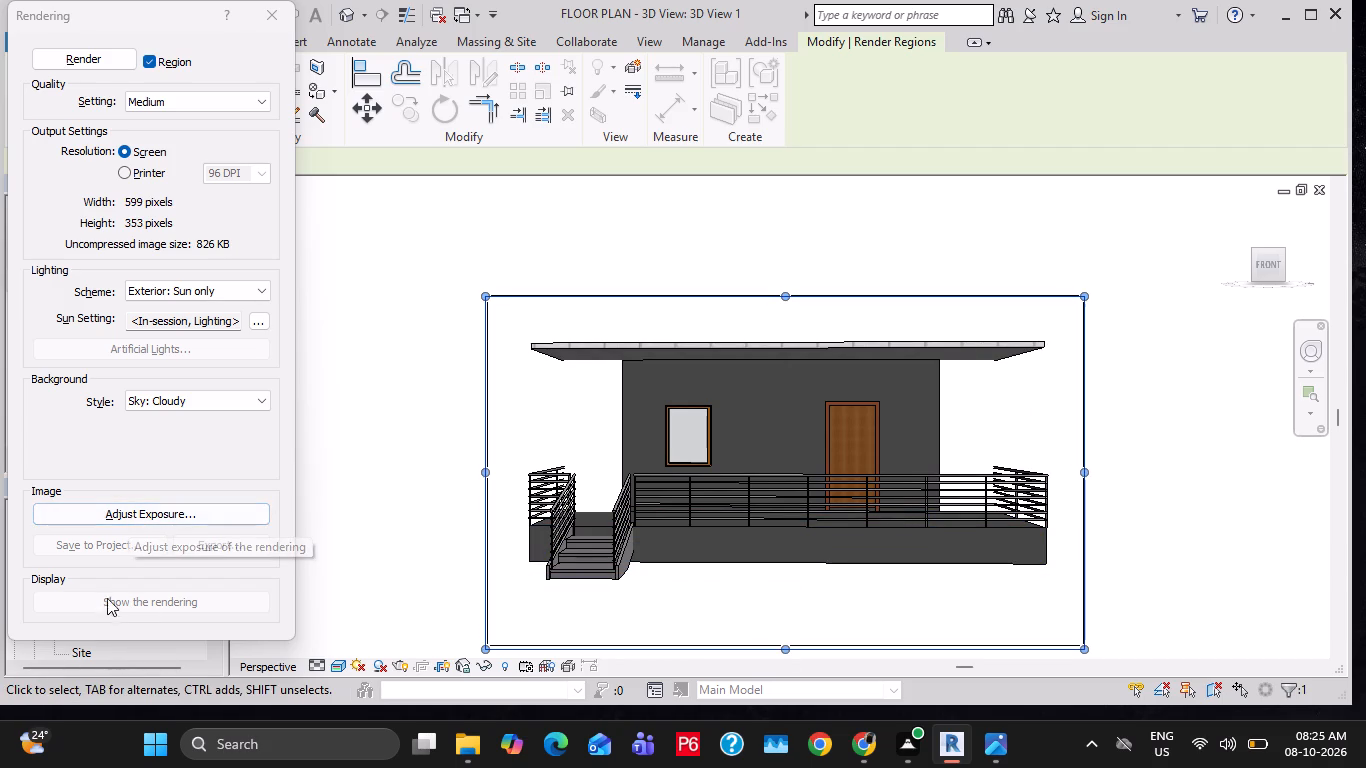
Render the front view region at Medium quality, check the image and switch the display back to the model.
{"action": "left_click", "coordinate": [103, 61]}
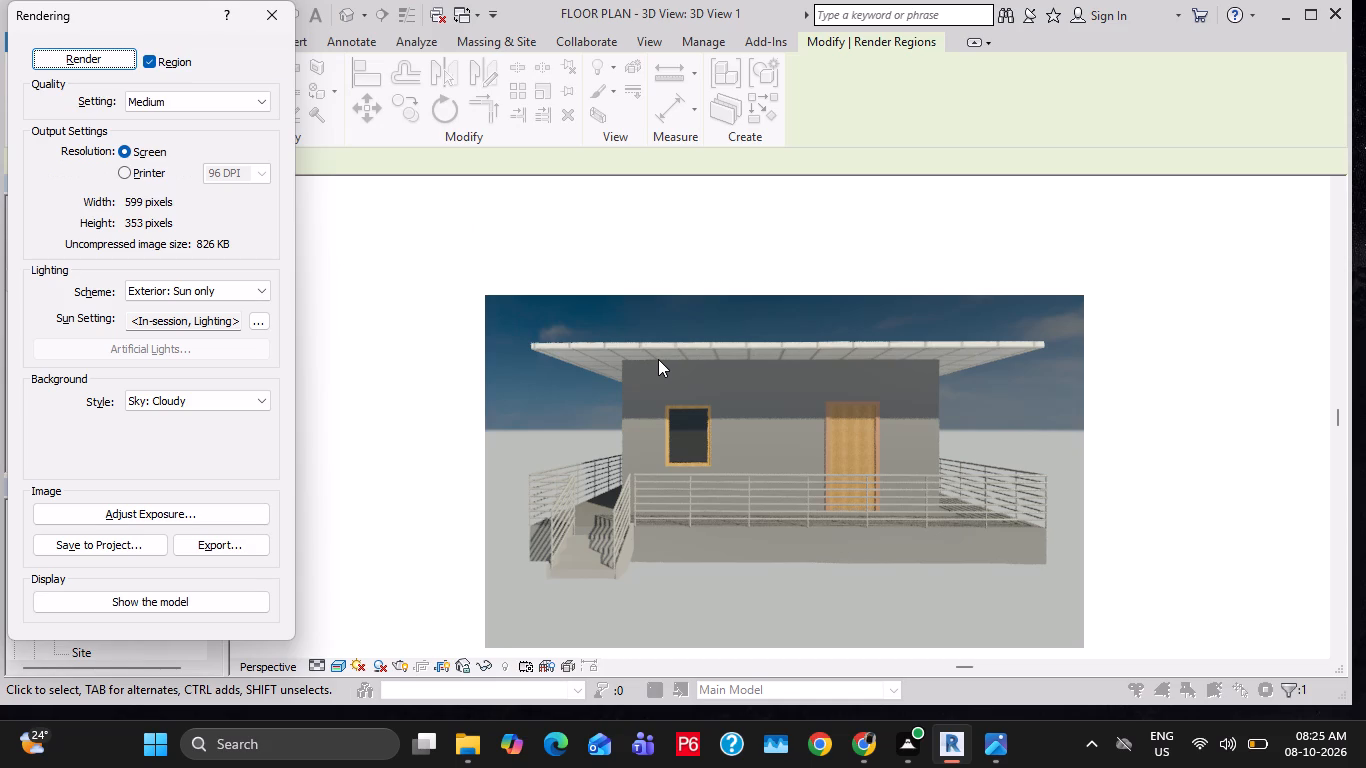
{"action": "scroll", "coordinate": [485, 424], "scroll_direction": "down", "scroll_amount": 2}
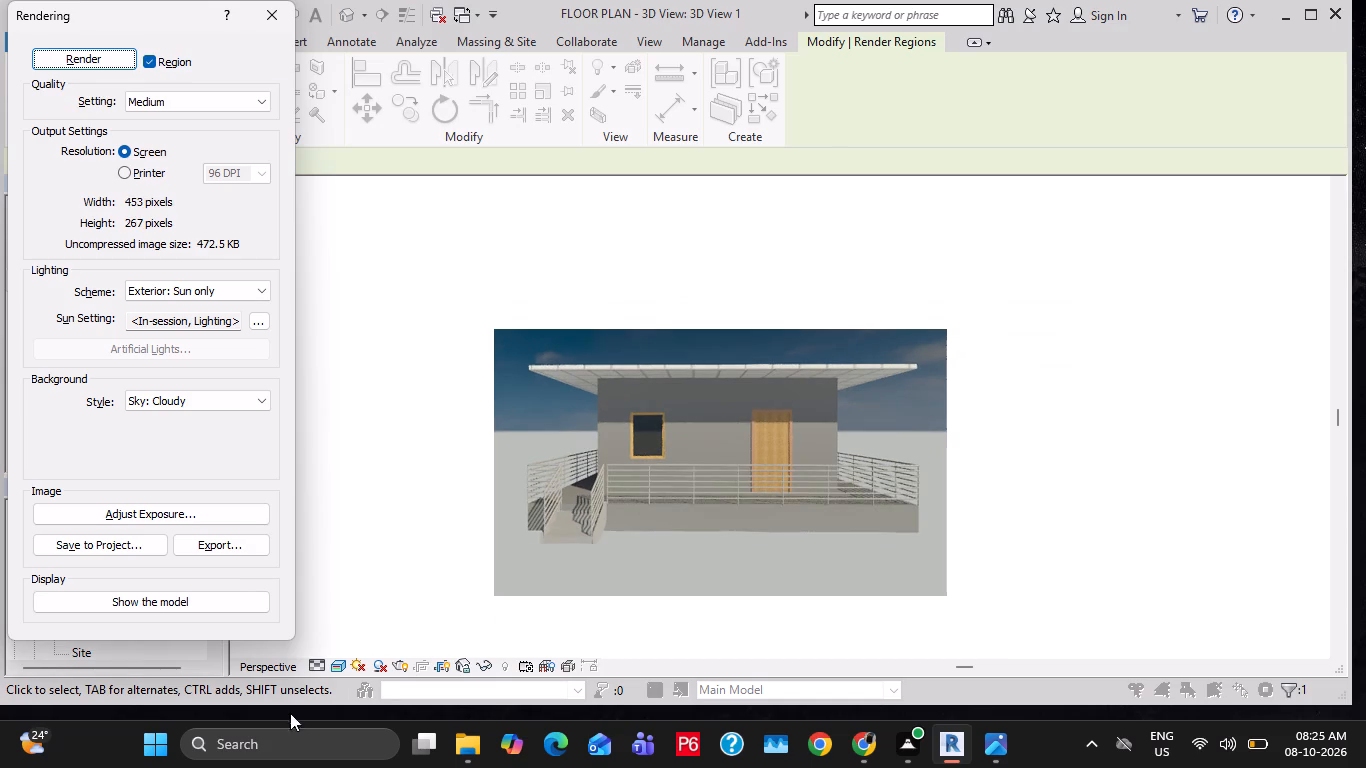
{"action": "left_click", "coordinate": [215, 595]}
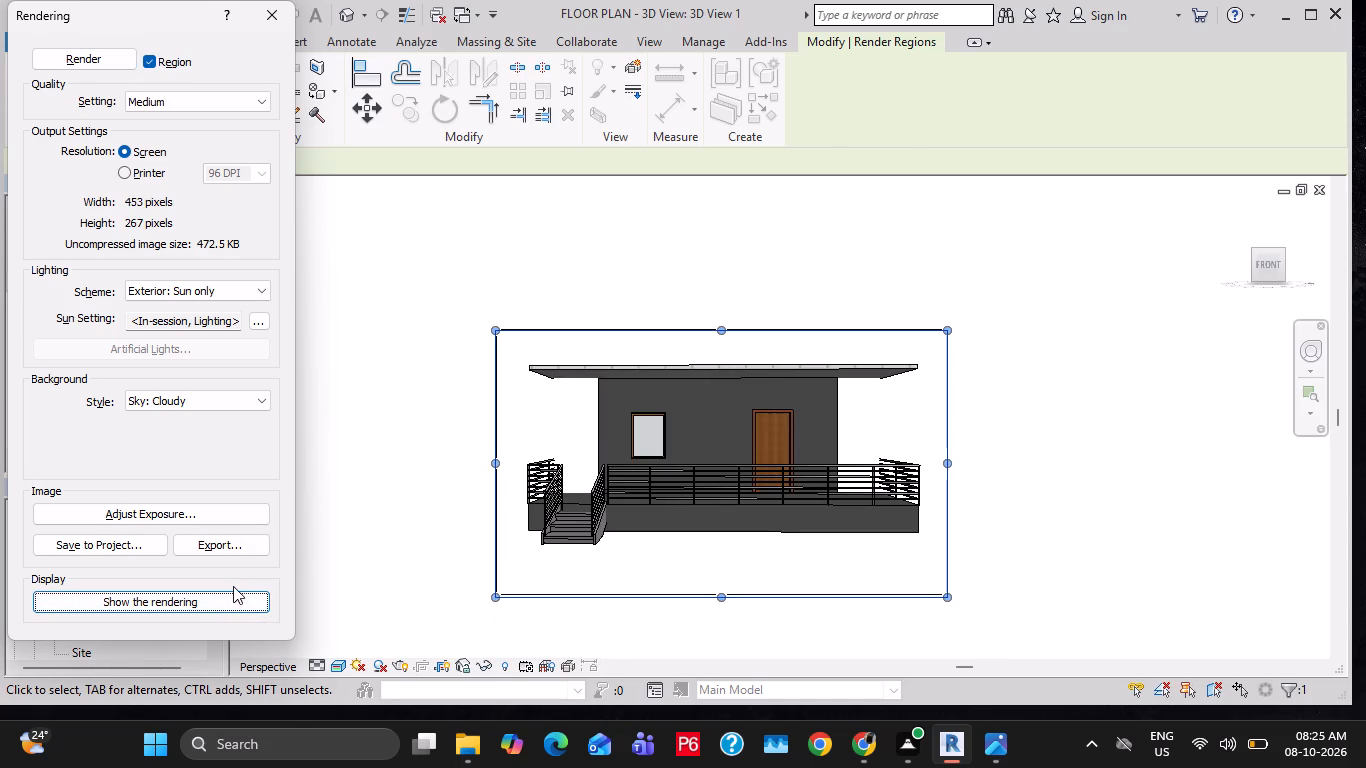
Change the render quality to Best and render the front view region again.
{"action": "left_click", "coordinate": [185, 106]}
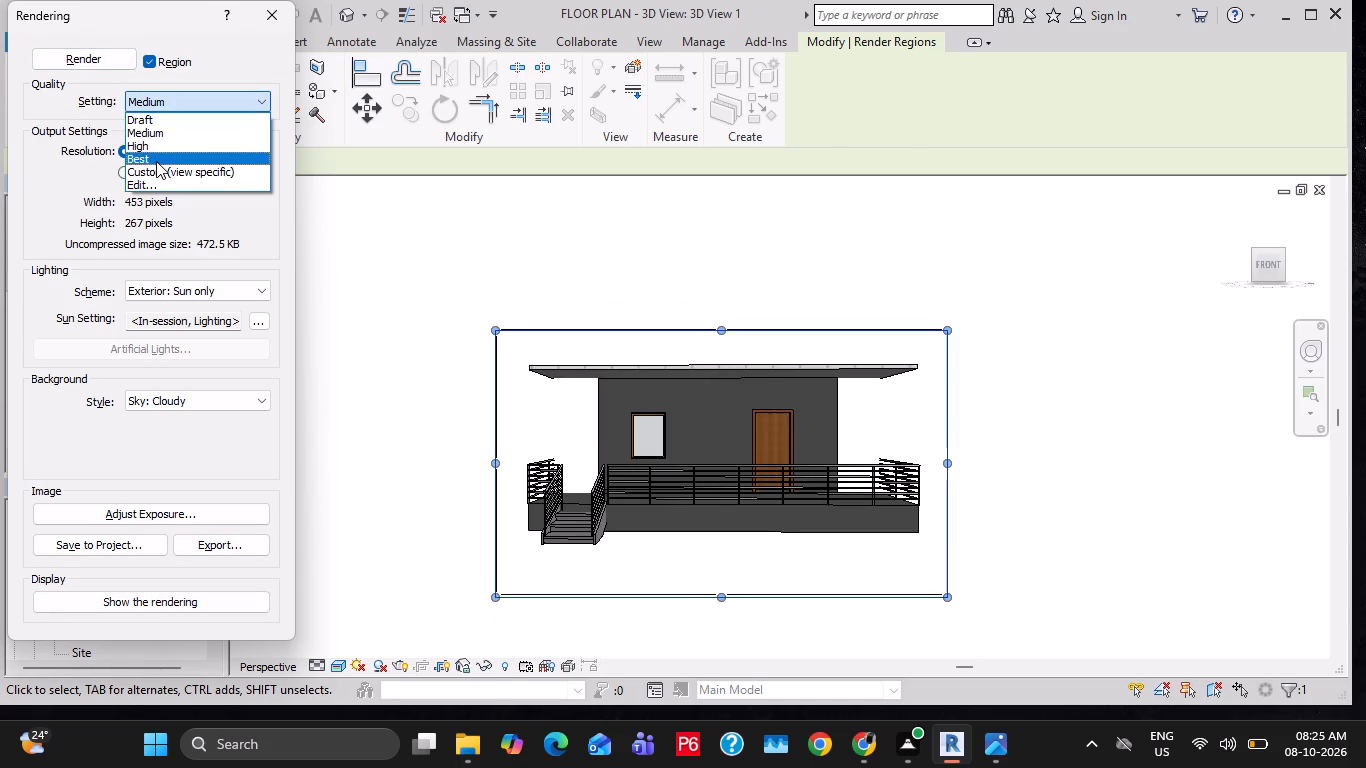
{"action": "left_click", "coordinate": [141, 192]}
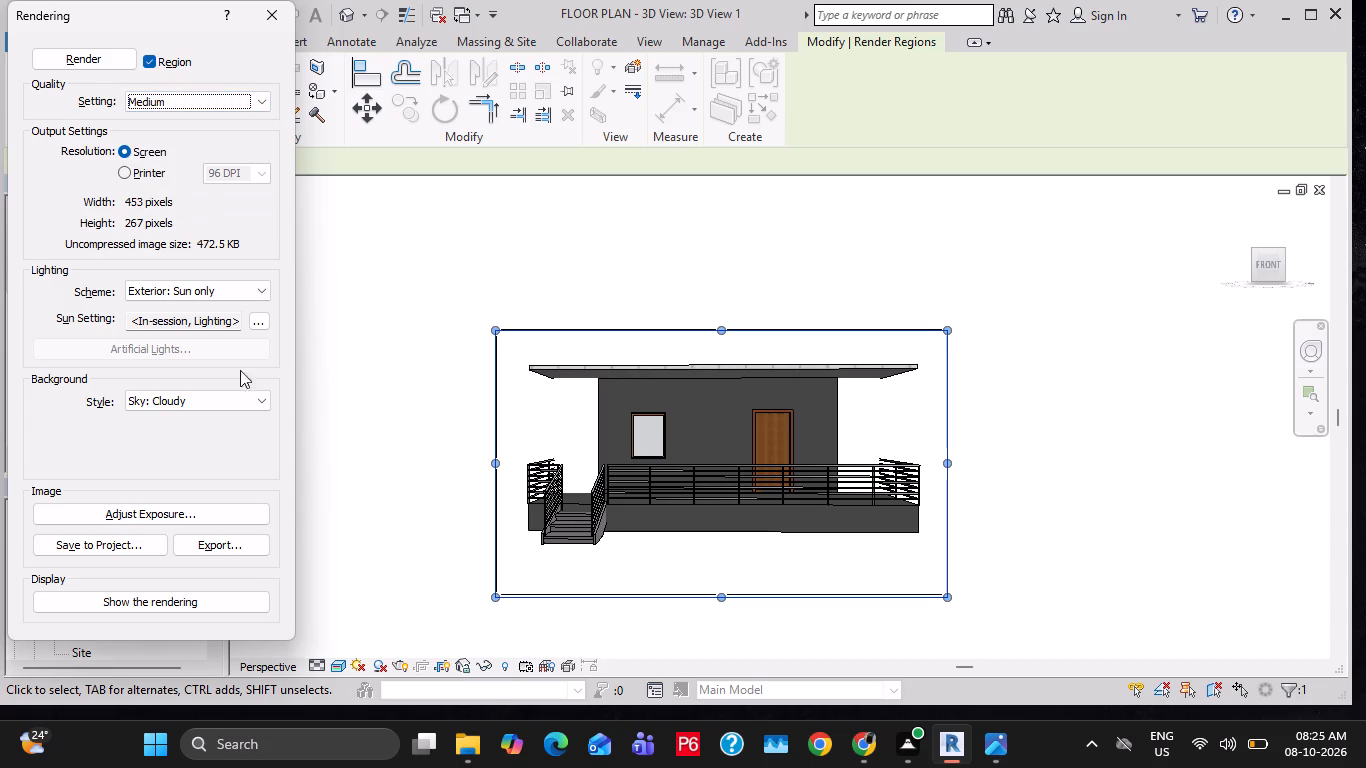
{"action": "double_click", "coordinate": [168, 112]}
{"action": "left_click", "coordinate": [162, 156]}
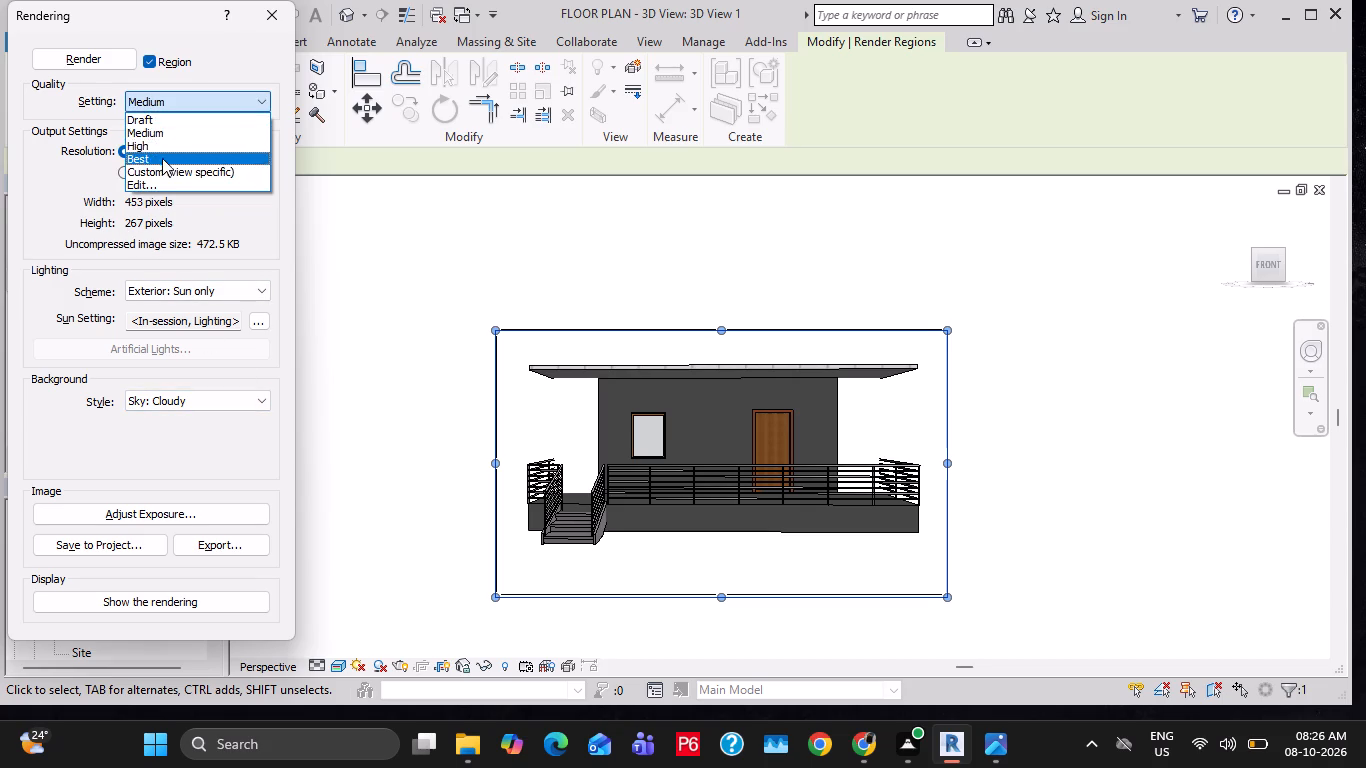
{"action": "left_click", "coordinate": [94, 57]}
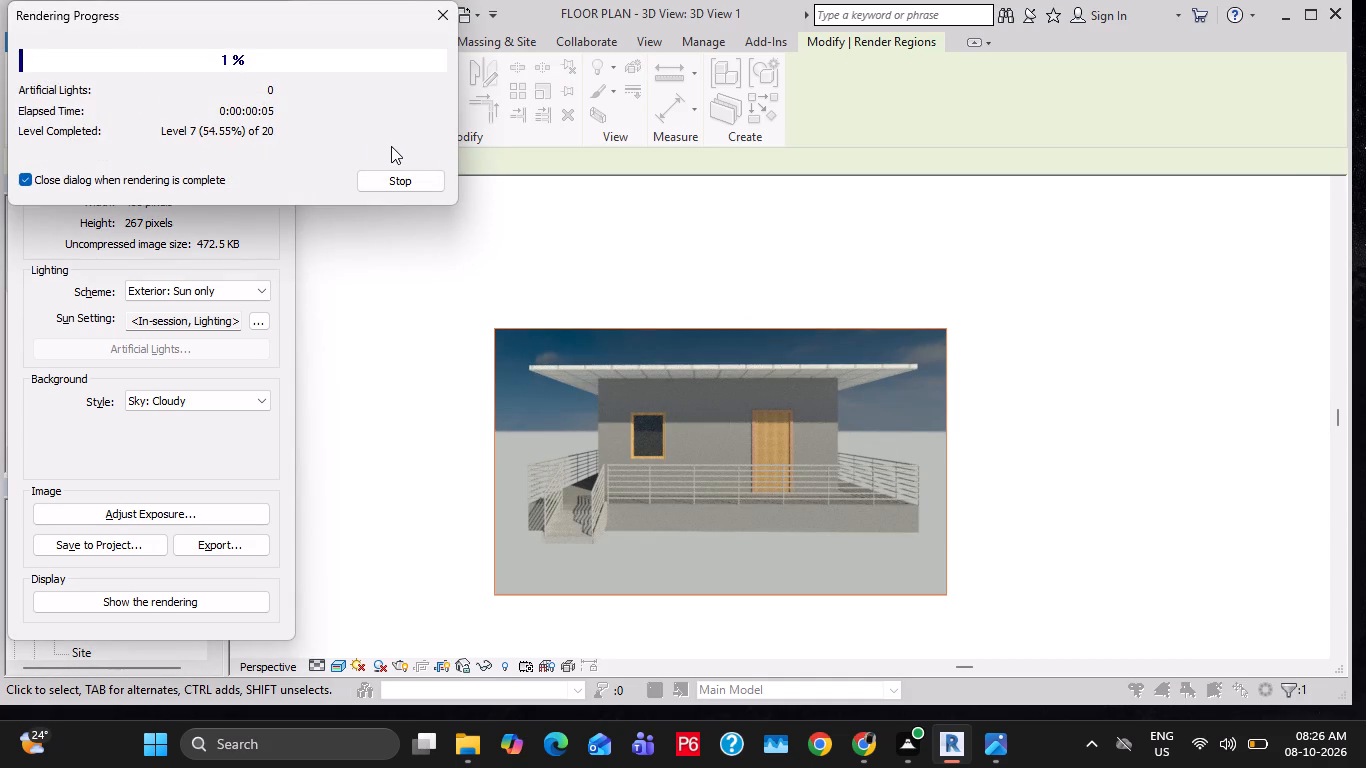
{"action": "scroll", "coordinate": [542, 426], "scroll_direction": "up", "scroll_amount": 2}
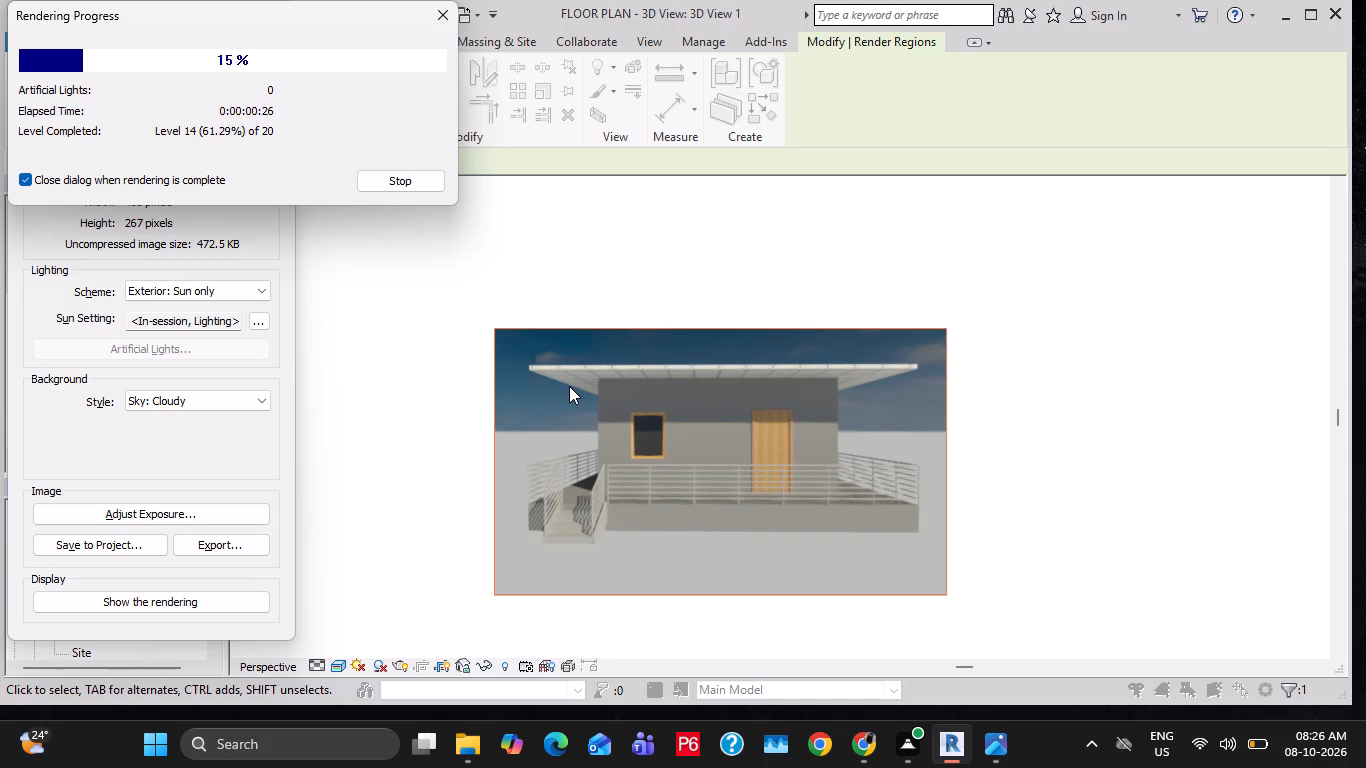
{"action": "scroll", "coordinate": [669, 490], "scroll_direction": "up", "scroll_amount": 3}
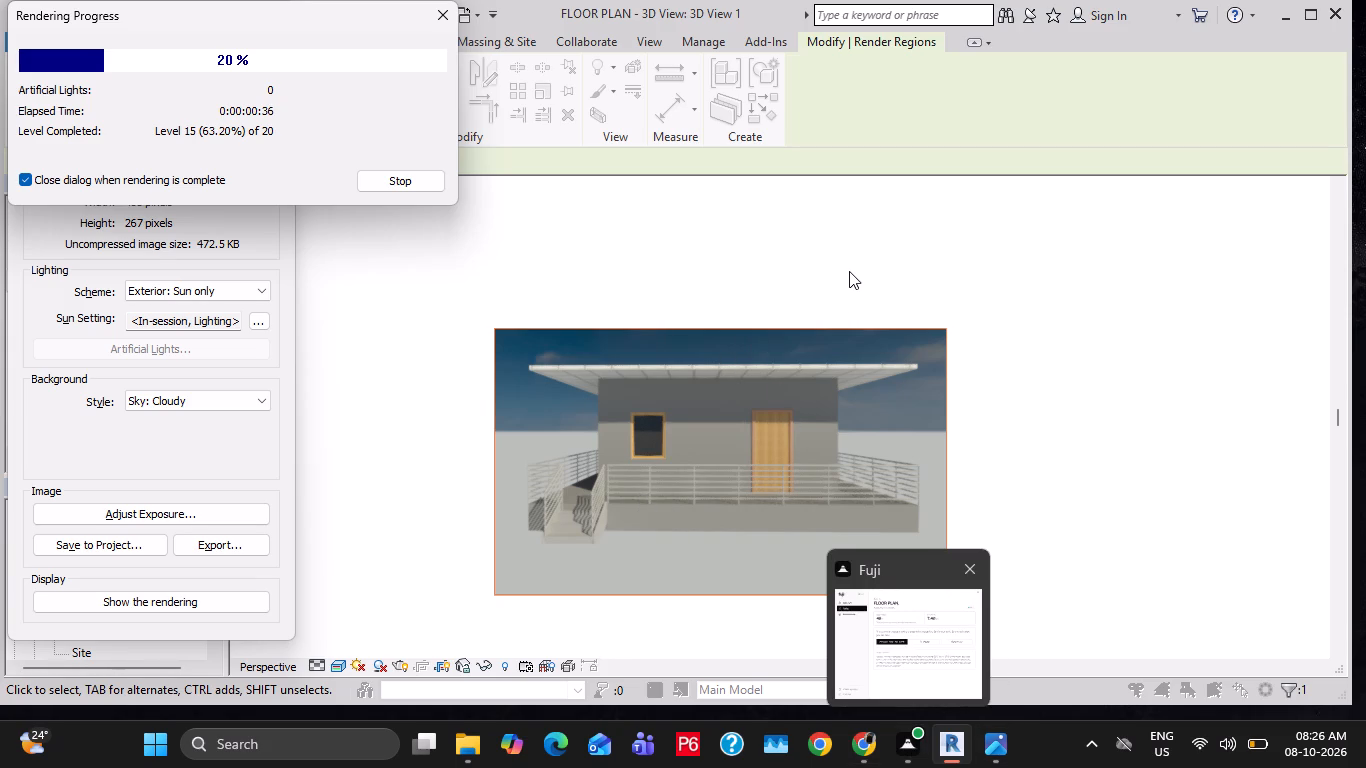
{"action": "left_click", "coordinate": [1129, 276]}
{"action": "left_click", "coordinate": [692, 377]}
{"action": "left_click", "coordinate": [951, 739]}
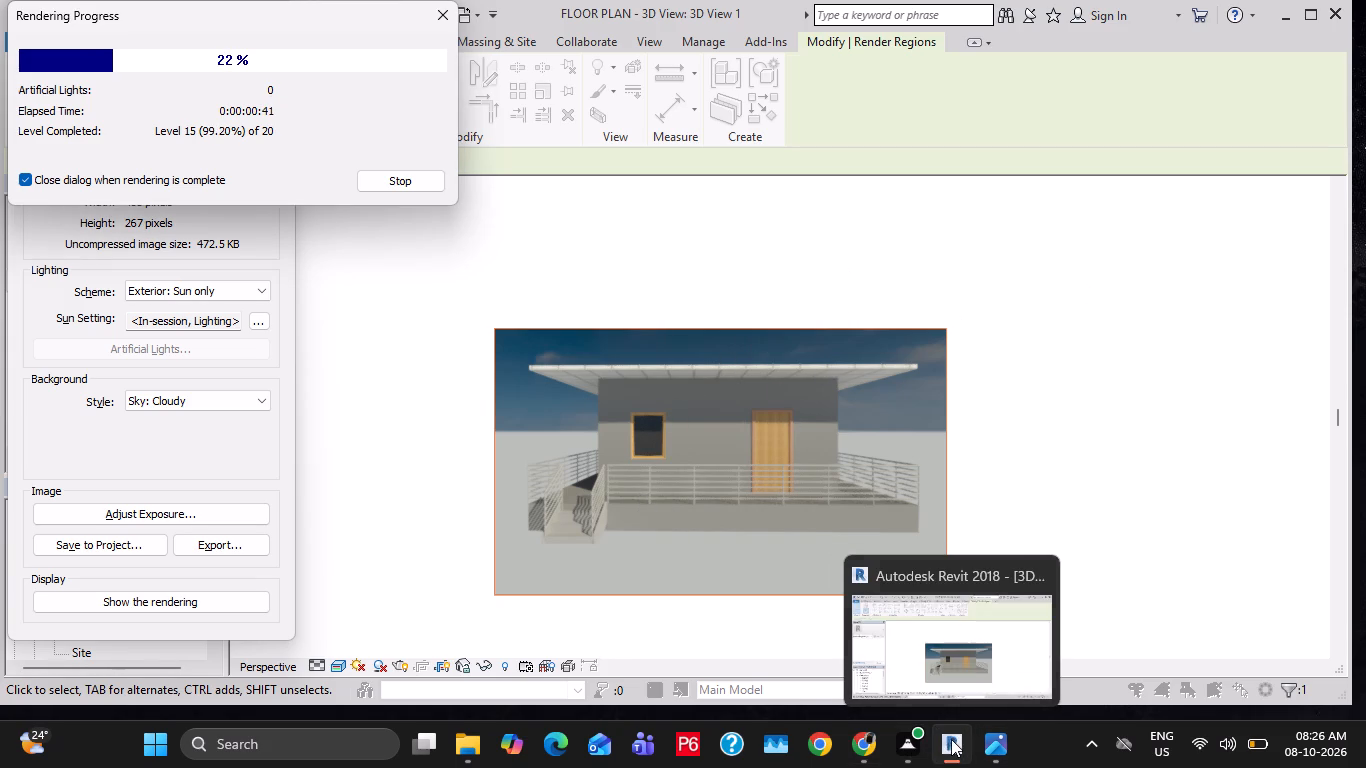
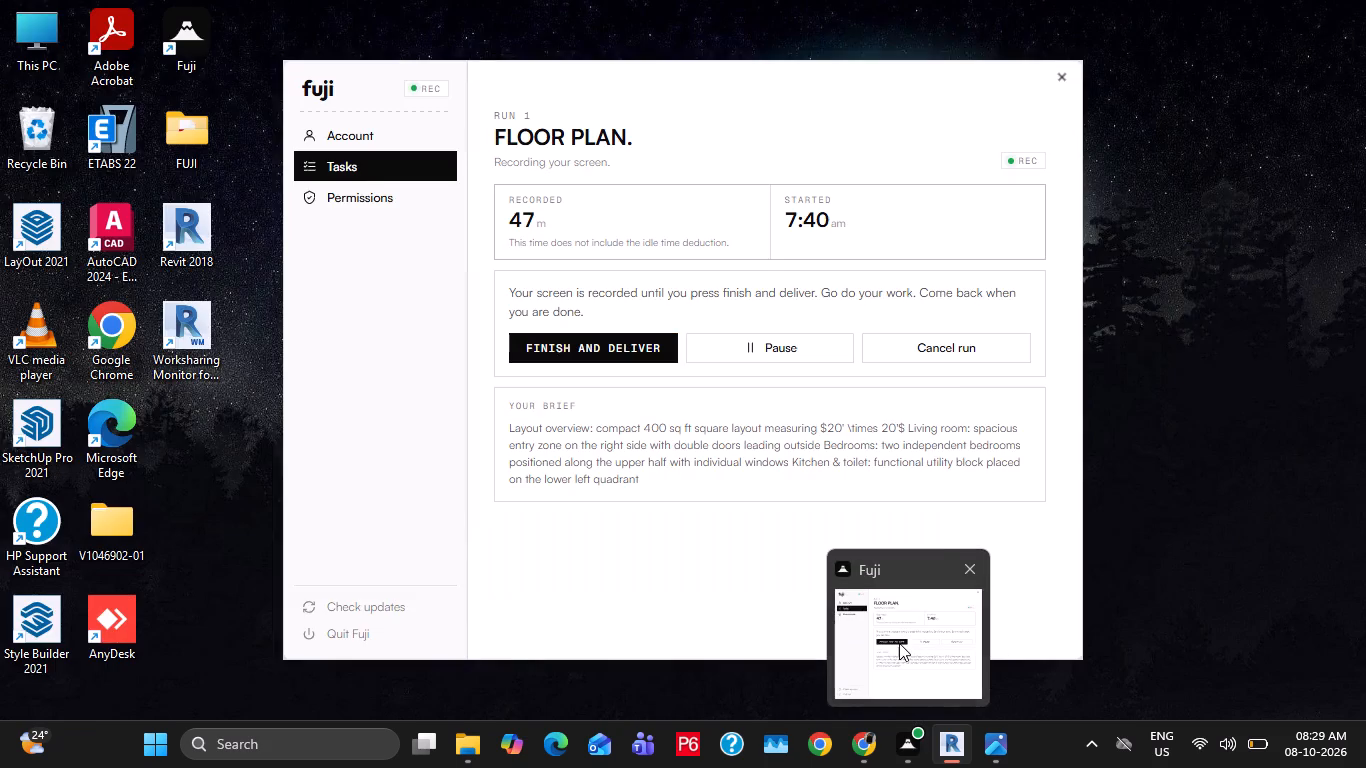
Stop the render in progress for the perspective 3D view and close the rendering settings.
{"action": "left_click", "coordinate": [1086, 458]}
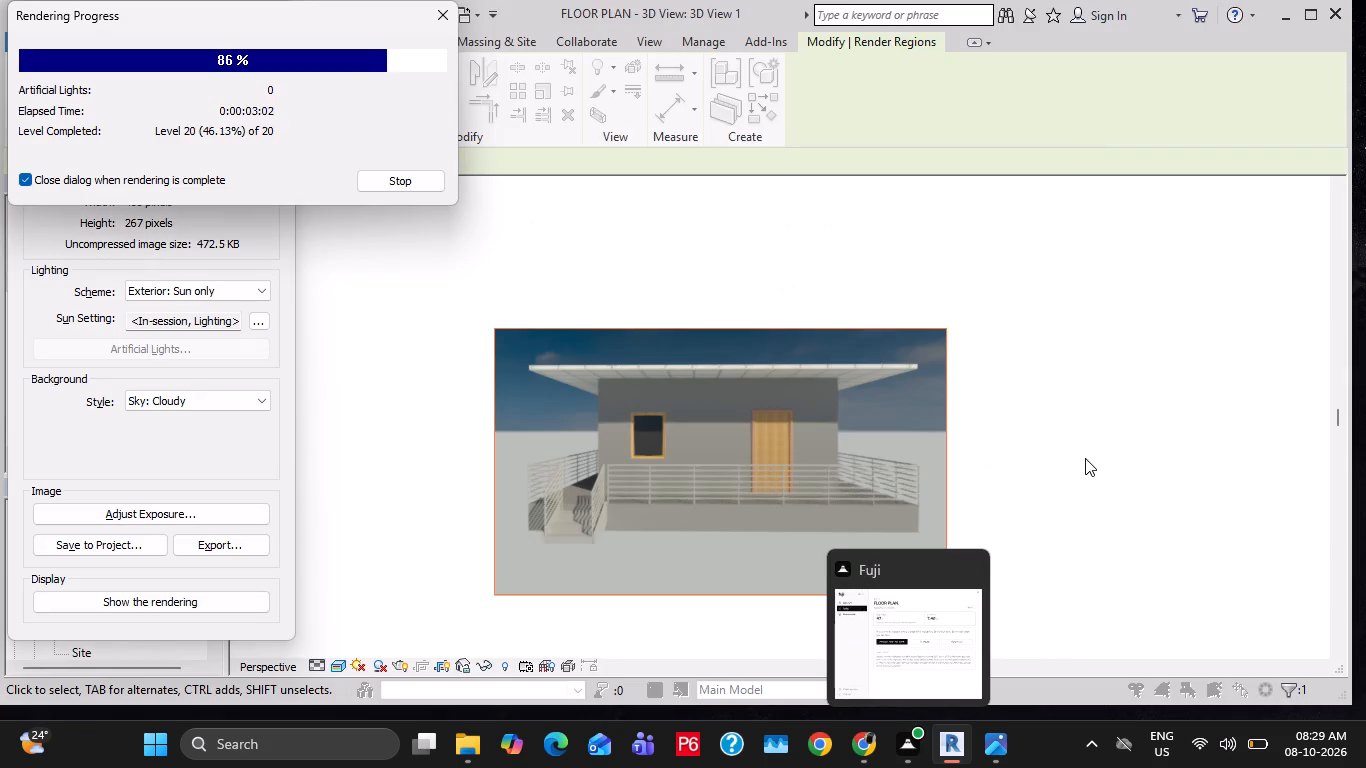
{"action": "left_click", "coordinate": [405, 189]}
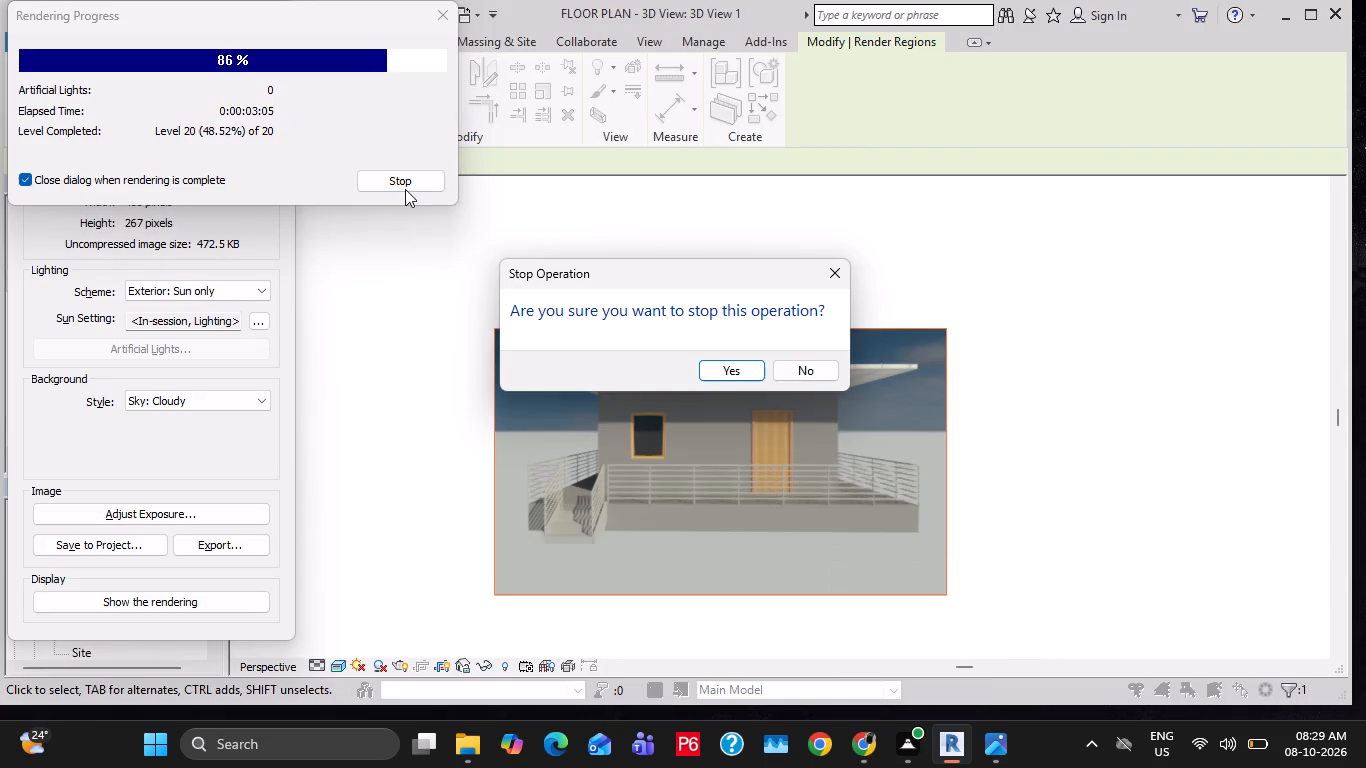
{"action": "left_click", "coordinate": [725, 368]}
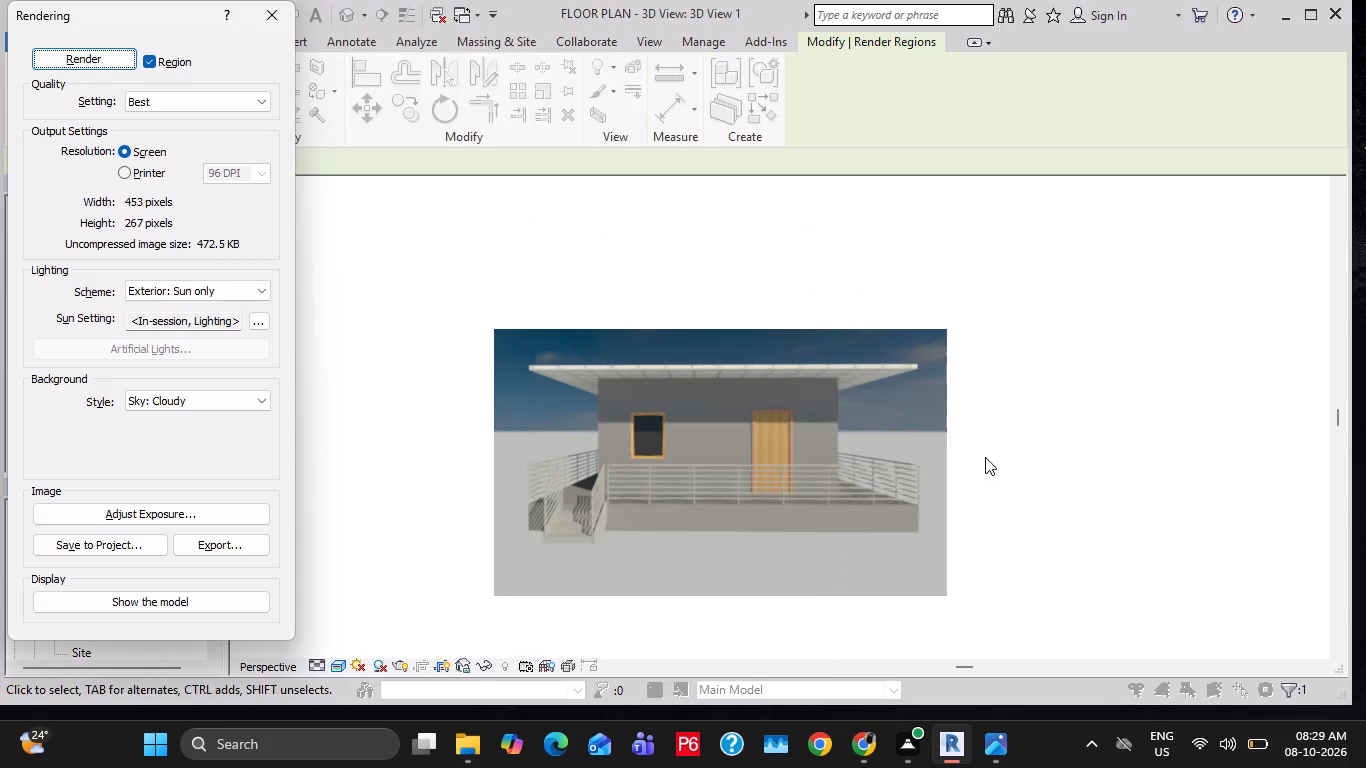
{"action": "left_click", "coordinate": [1011, 467]}
{"action": "scroll", "coordinate": [737, 494], "scroll_direction": "up", "scroll_amount": 7}
{"action": "scroll", "coordinate": [715, 462], "scroll_direction": "down", "scroll_amount": 3}
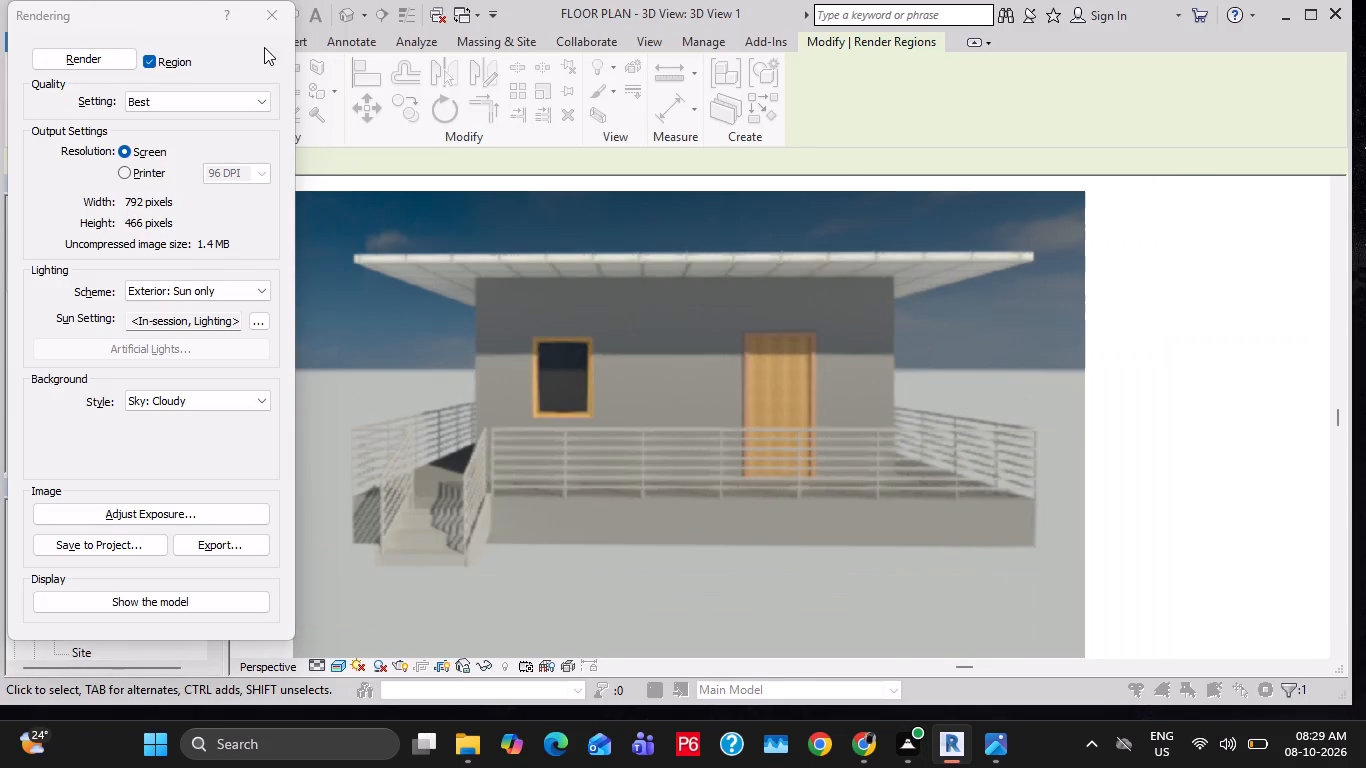
{"action": "left_click", "coordinate": [253, 20]}
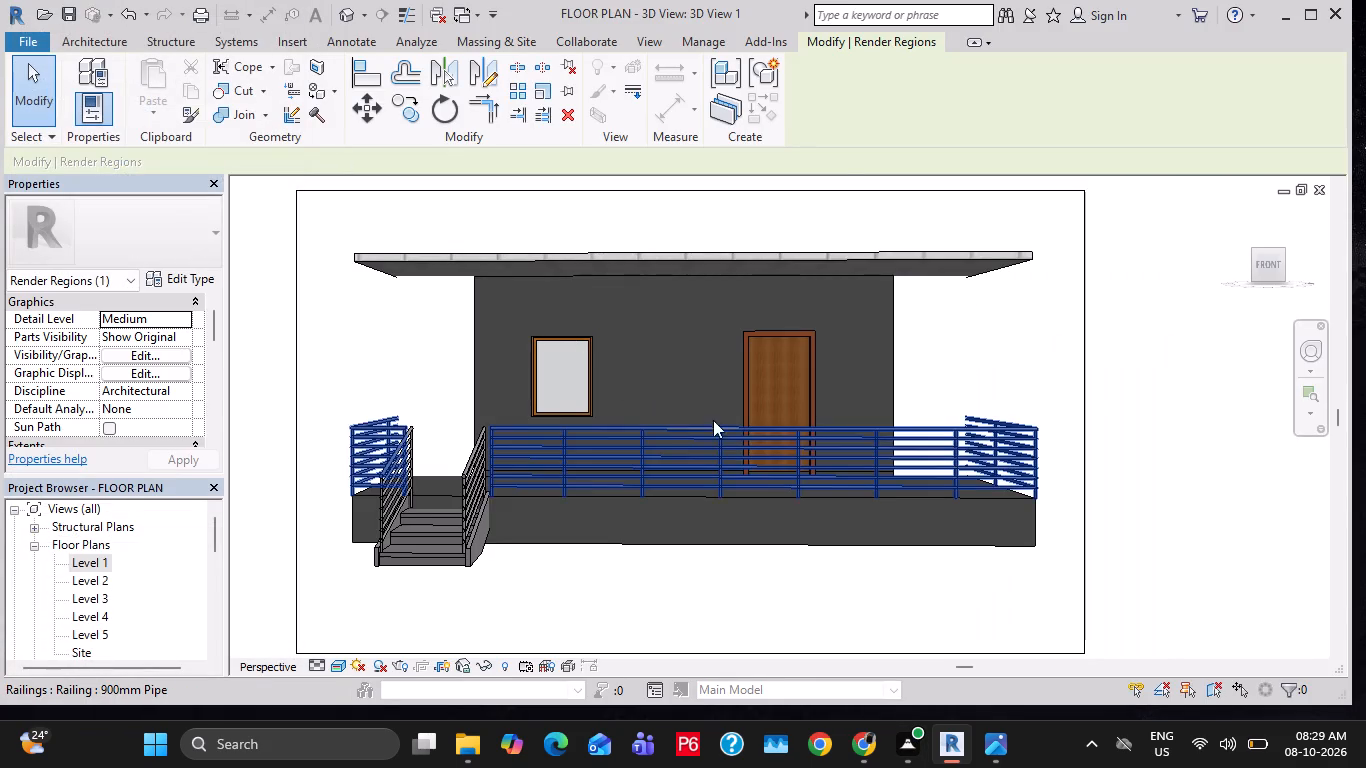
Reopen the rendering settings for the perspective 3D view and change the render quality to Medium.
{"action": "scroll", "coordinate": [850, 438], "scroll_direction": "down", "scroll_amount": 3}
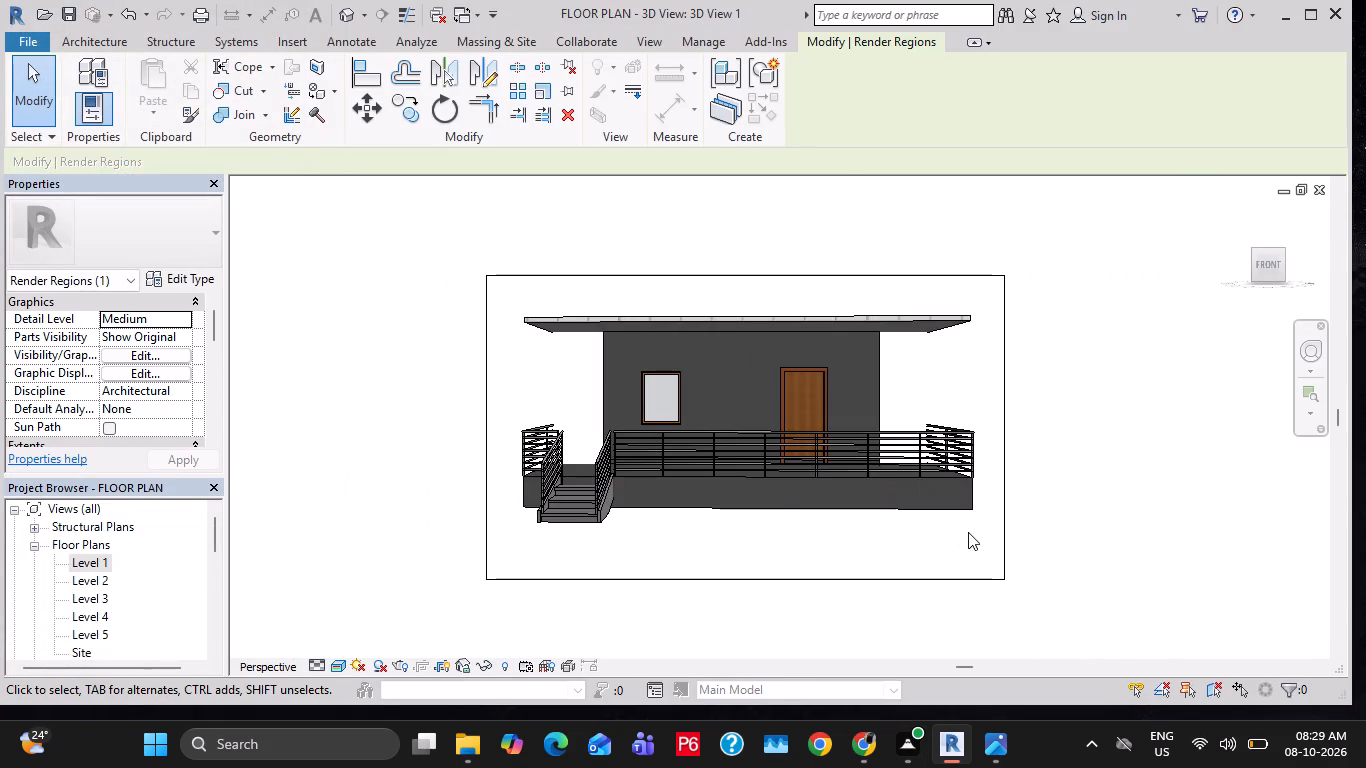
{"action": "scroll", "coordinate": [350, 295], "scroll_direction": "up", "scroll_amount": 1}
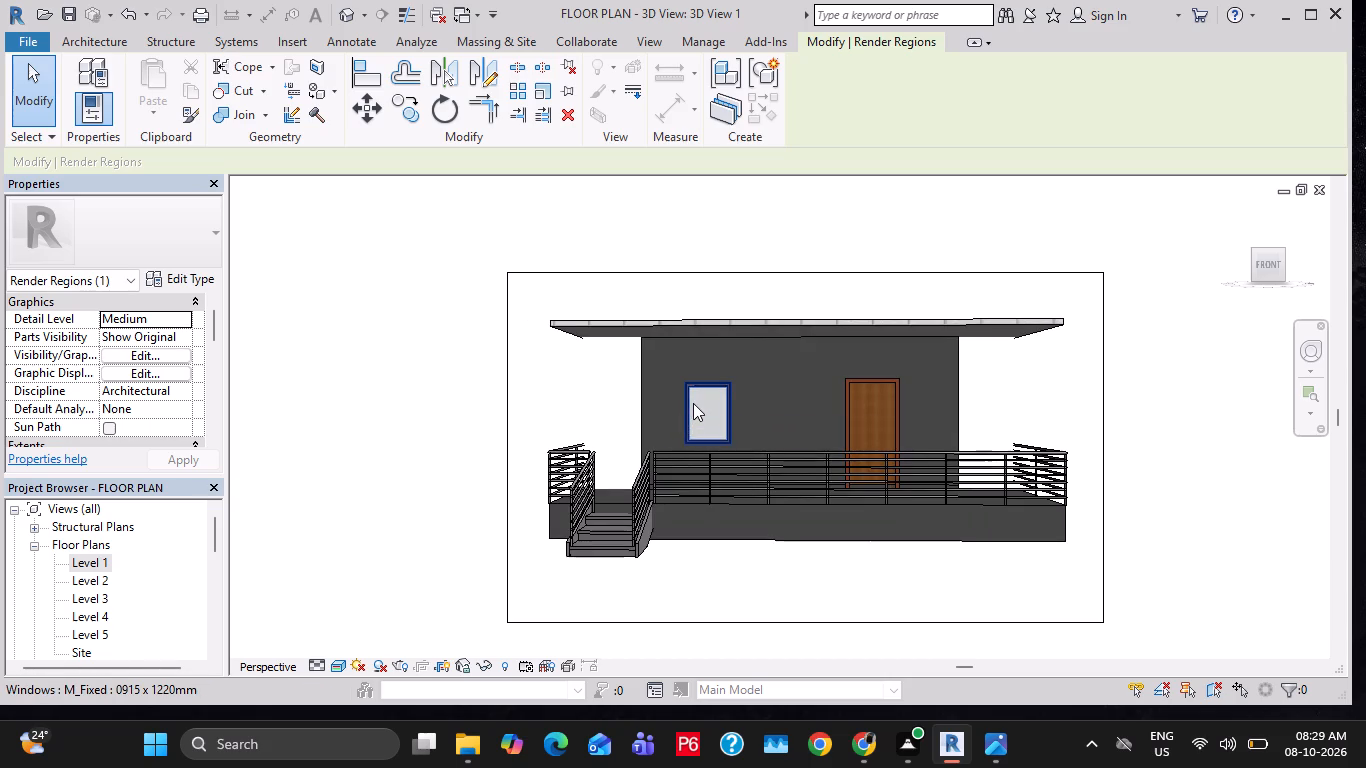
{"action": "type", "text": "RR"}
{"action": "left_click", "coordinate": [227, 107]}
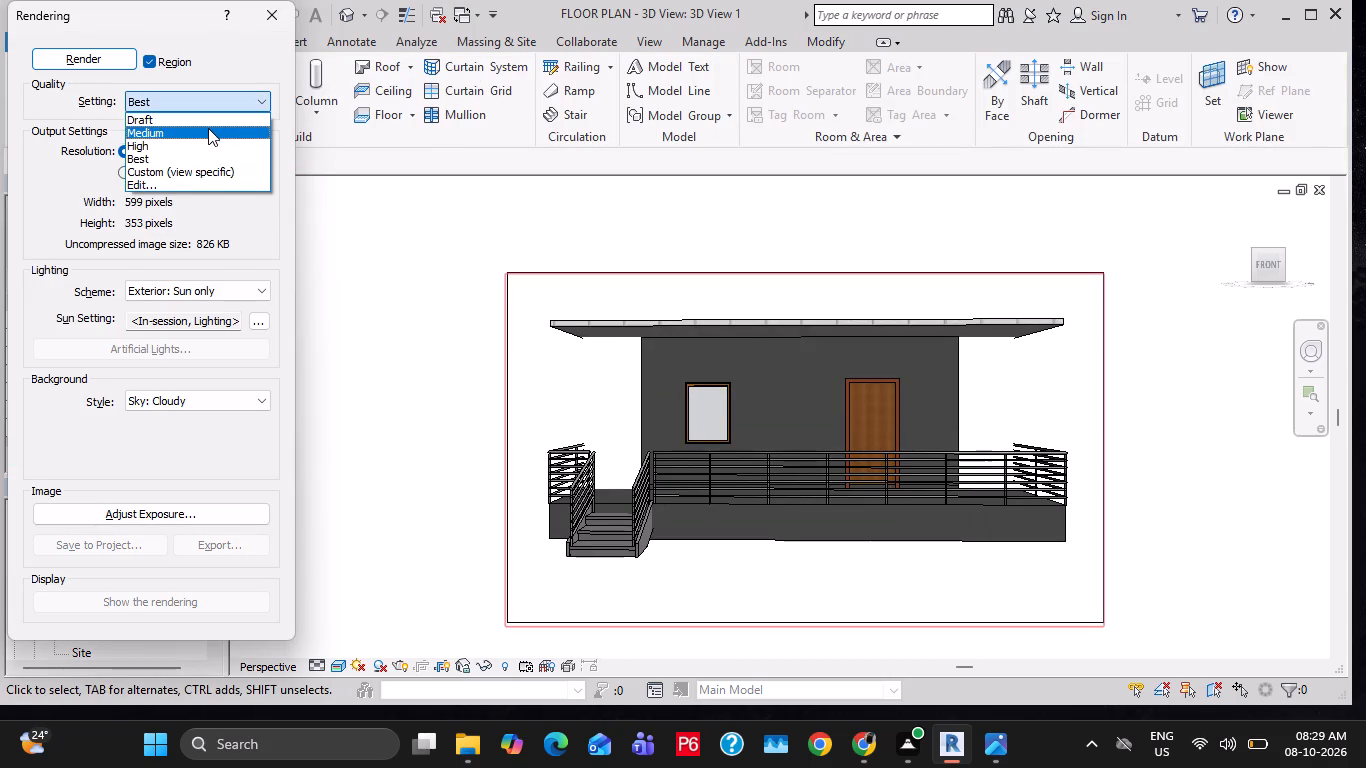
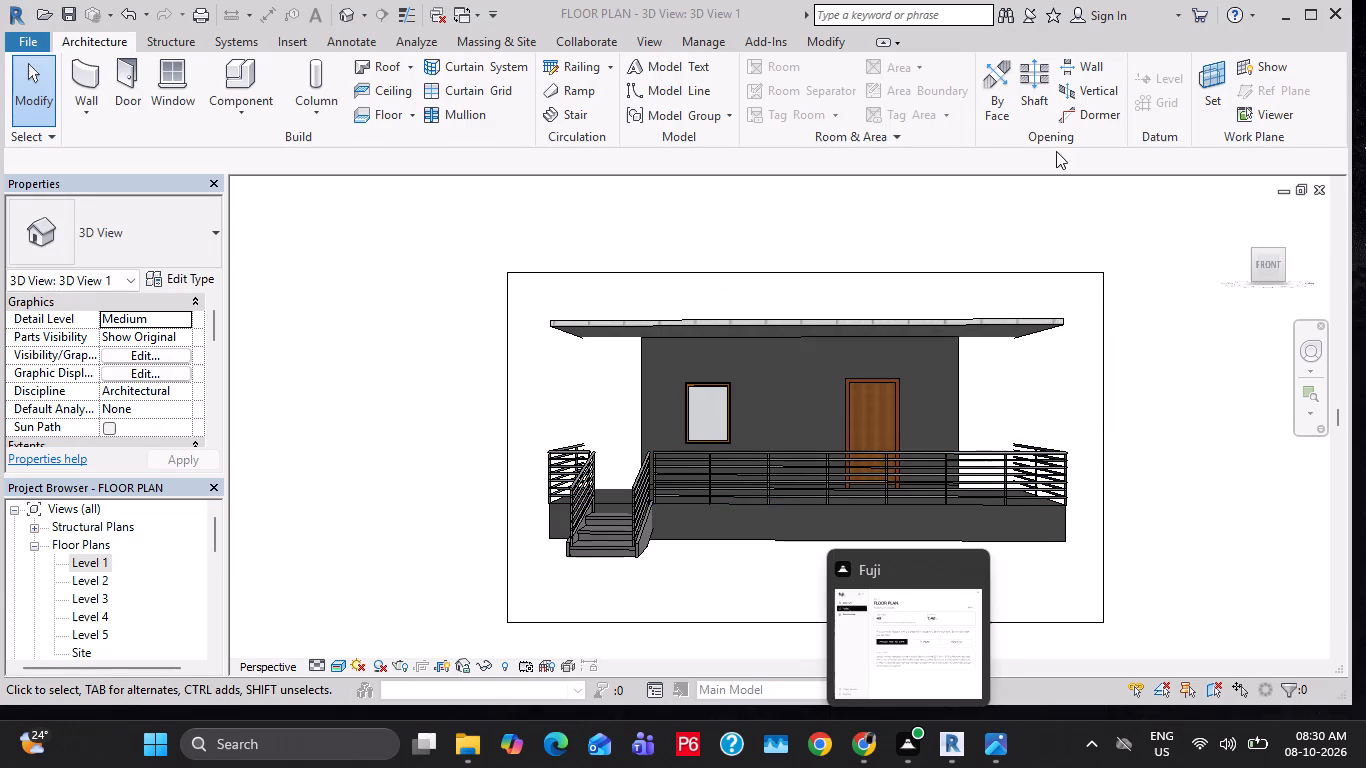
Reopen the rendering settings for the perspective 3D view and set the render quality to Best.
{"action": "scroll", "coordinate": [109, 552], "scroll_direction": "up", "scroll_amount": 1}
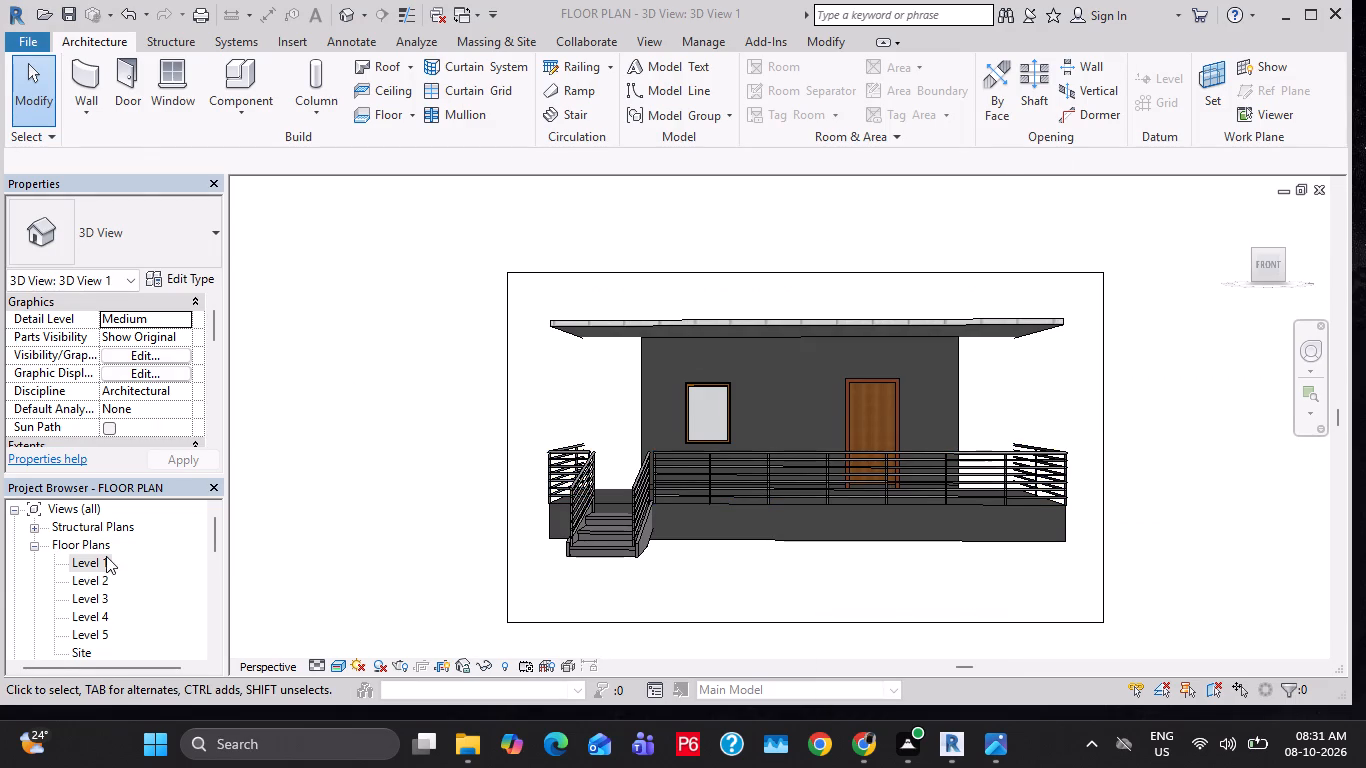
{"action": "key", "text": "t"}
{"action": "type", "text": "RR"}
{"action": "left_click", "coordinate": [439, 282]}
{"action": "left_click", "coordinate": [576, 319]}
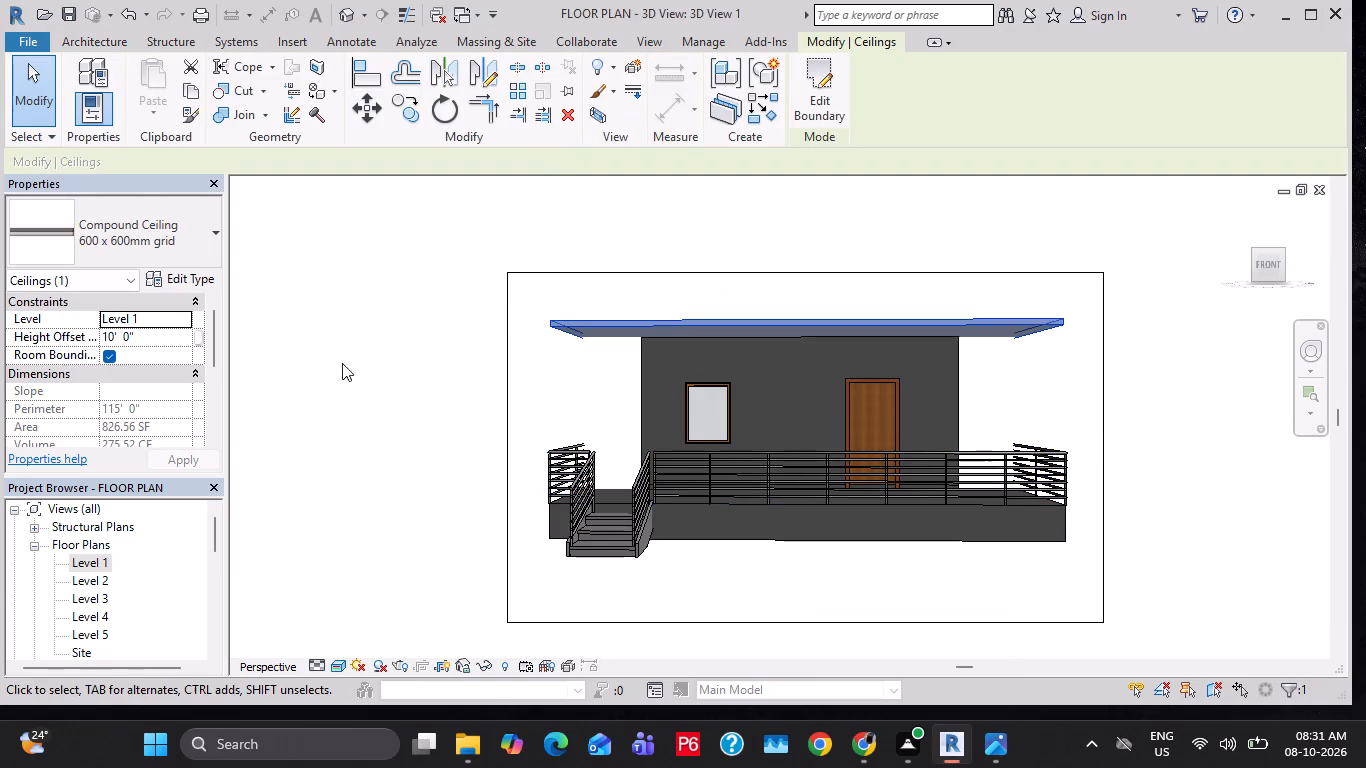
{"action": "key", "text": "Escape"}
{"action": "type", "text": "RR"}
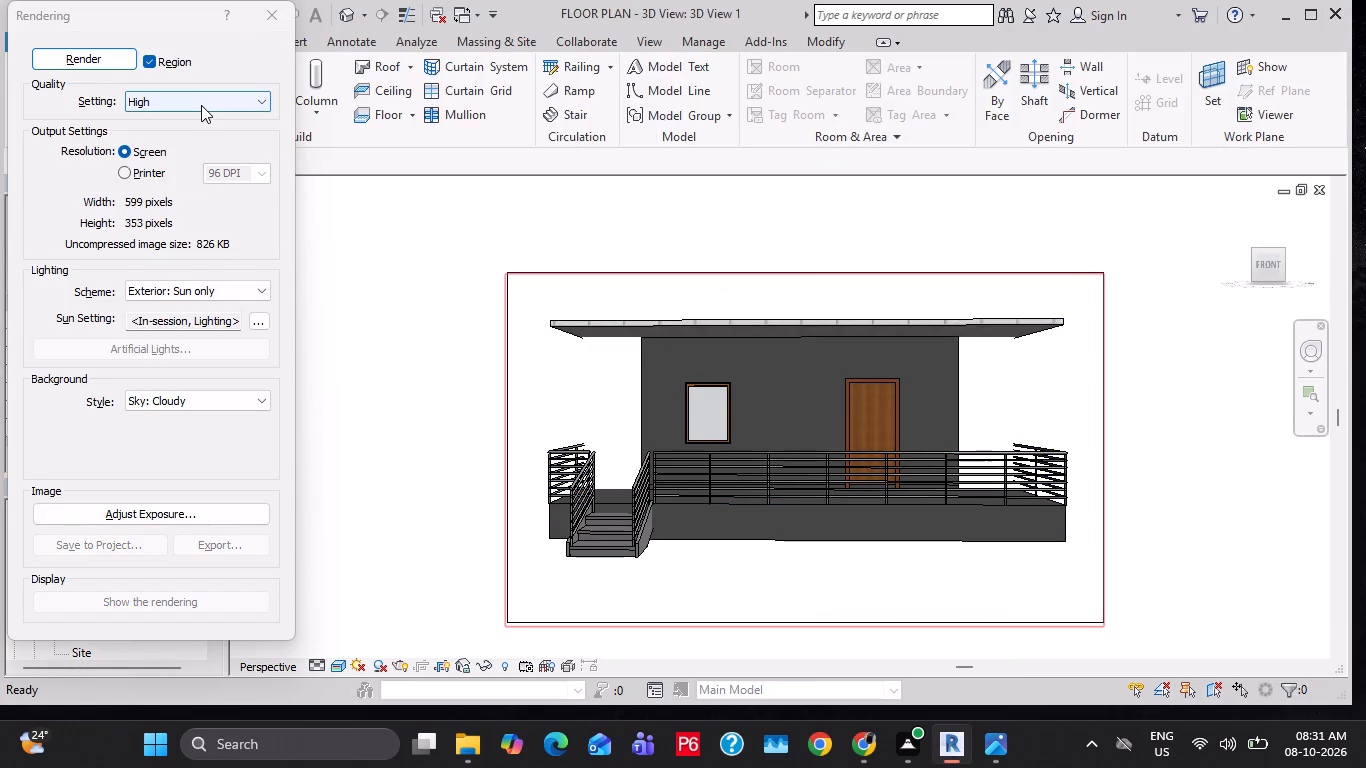
{"action": "left_click", "coordinate": [201, 104]}
{"action": "left_click", "coordinate": [168, 156]}
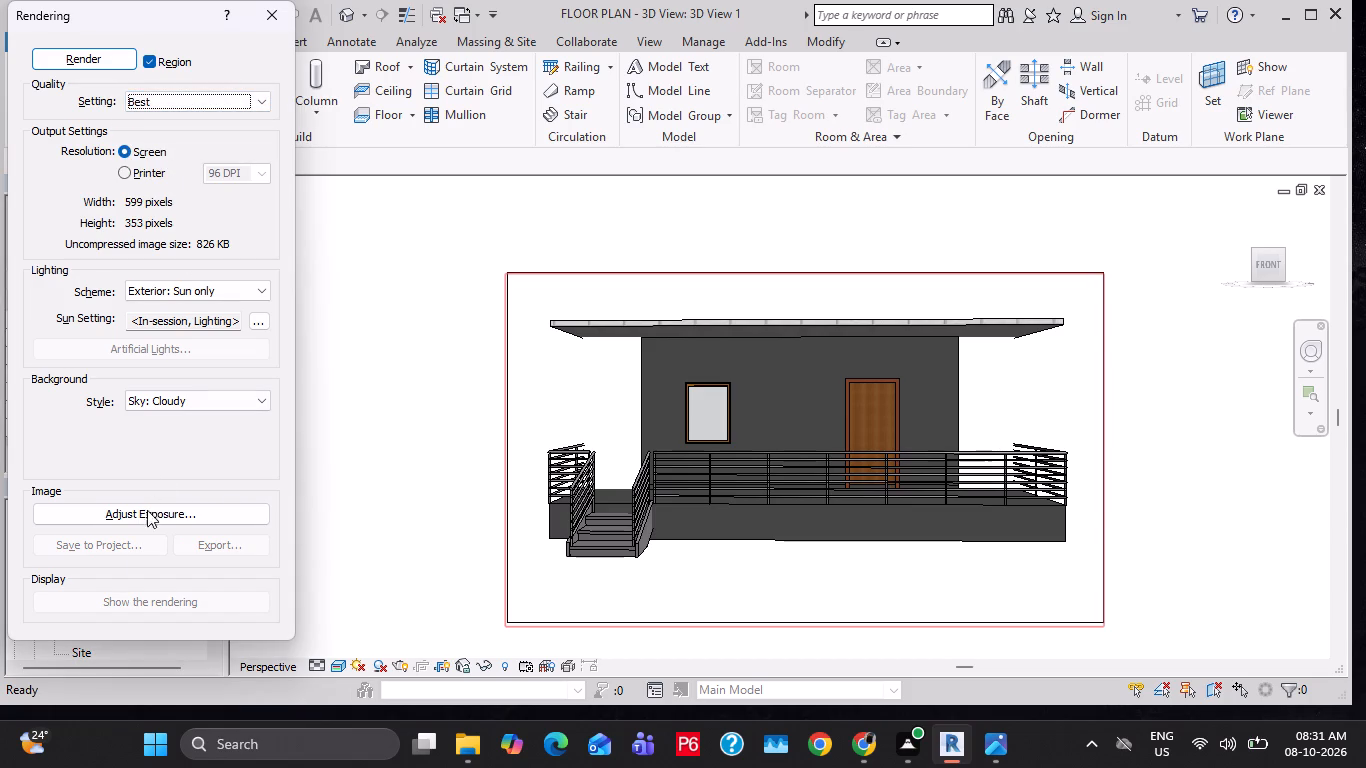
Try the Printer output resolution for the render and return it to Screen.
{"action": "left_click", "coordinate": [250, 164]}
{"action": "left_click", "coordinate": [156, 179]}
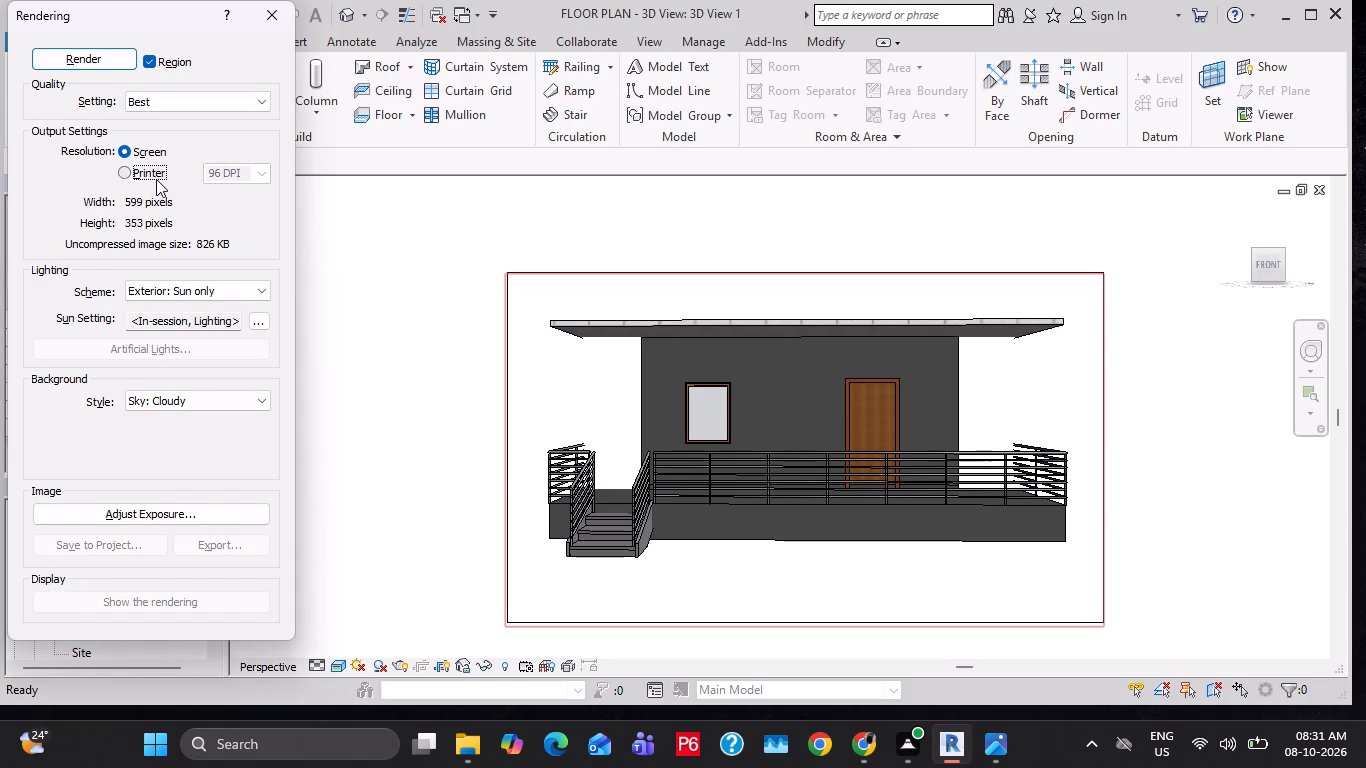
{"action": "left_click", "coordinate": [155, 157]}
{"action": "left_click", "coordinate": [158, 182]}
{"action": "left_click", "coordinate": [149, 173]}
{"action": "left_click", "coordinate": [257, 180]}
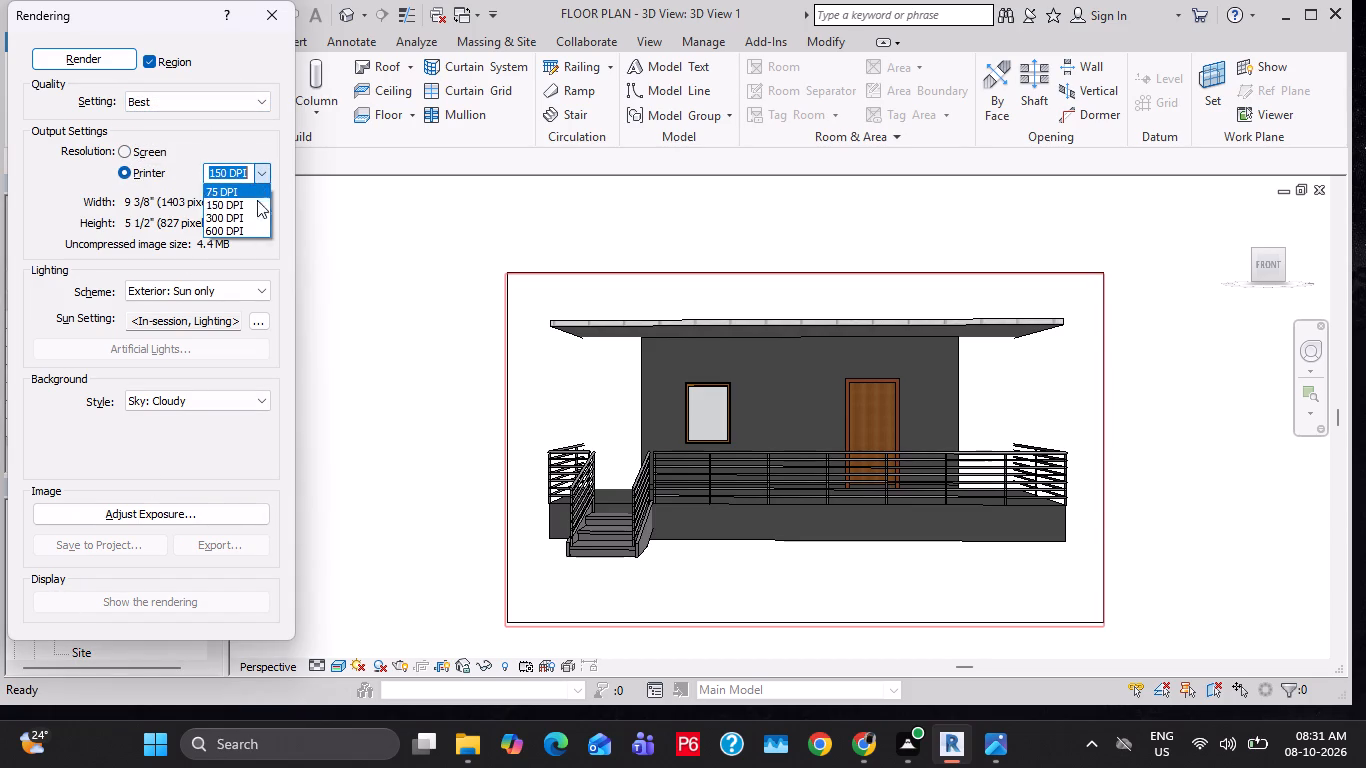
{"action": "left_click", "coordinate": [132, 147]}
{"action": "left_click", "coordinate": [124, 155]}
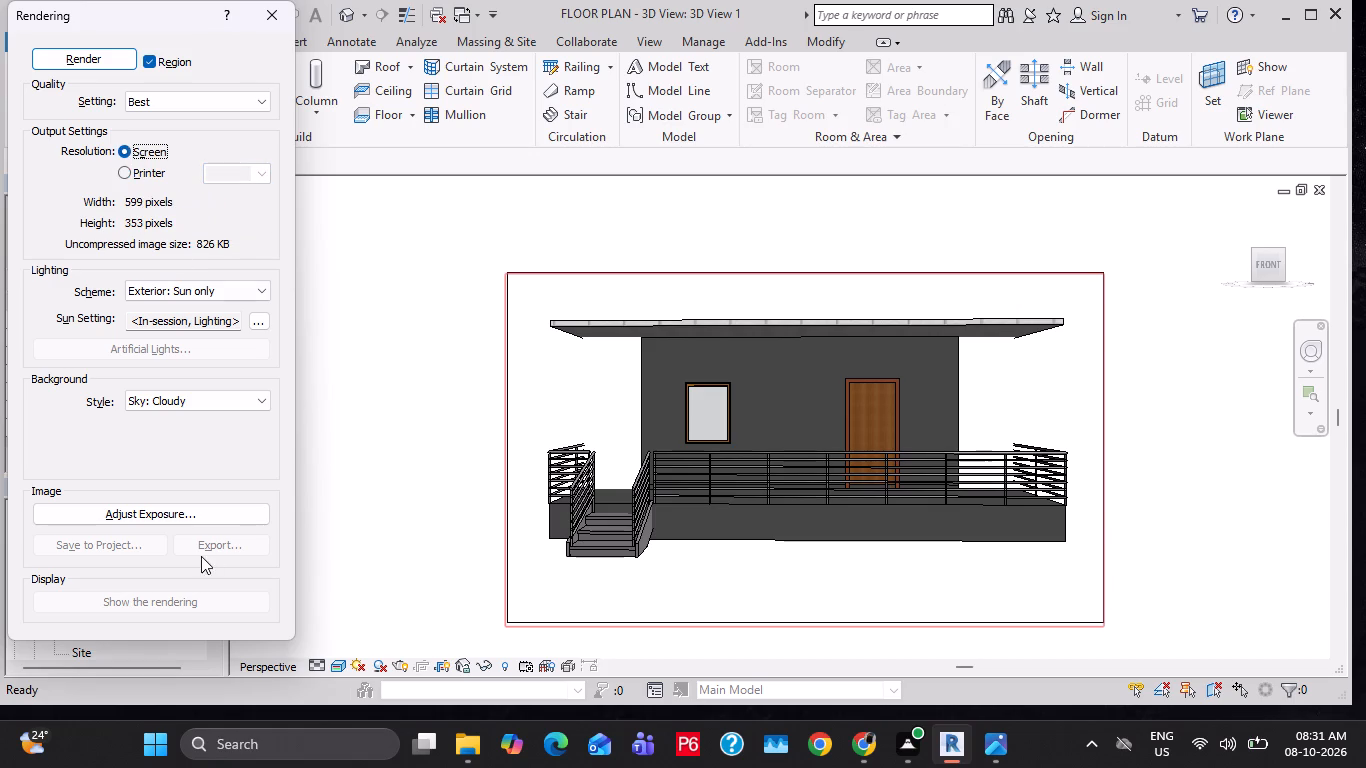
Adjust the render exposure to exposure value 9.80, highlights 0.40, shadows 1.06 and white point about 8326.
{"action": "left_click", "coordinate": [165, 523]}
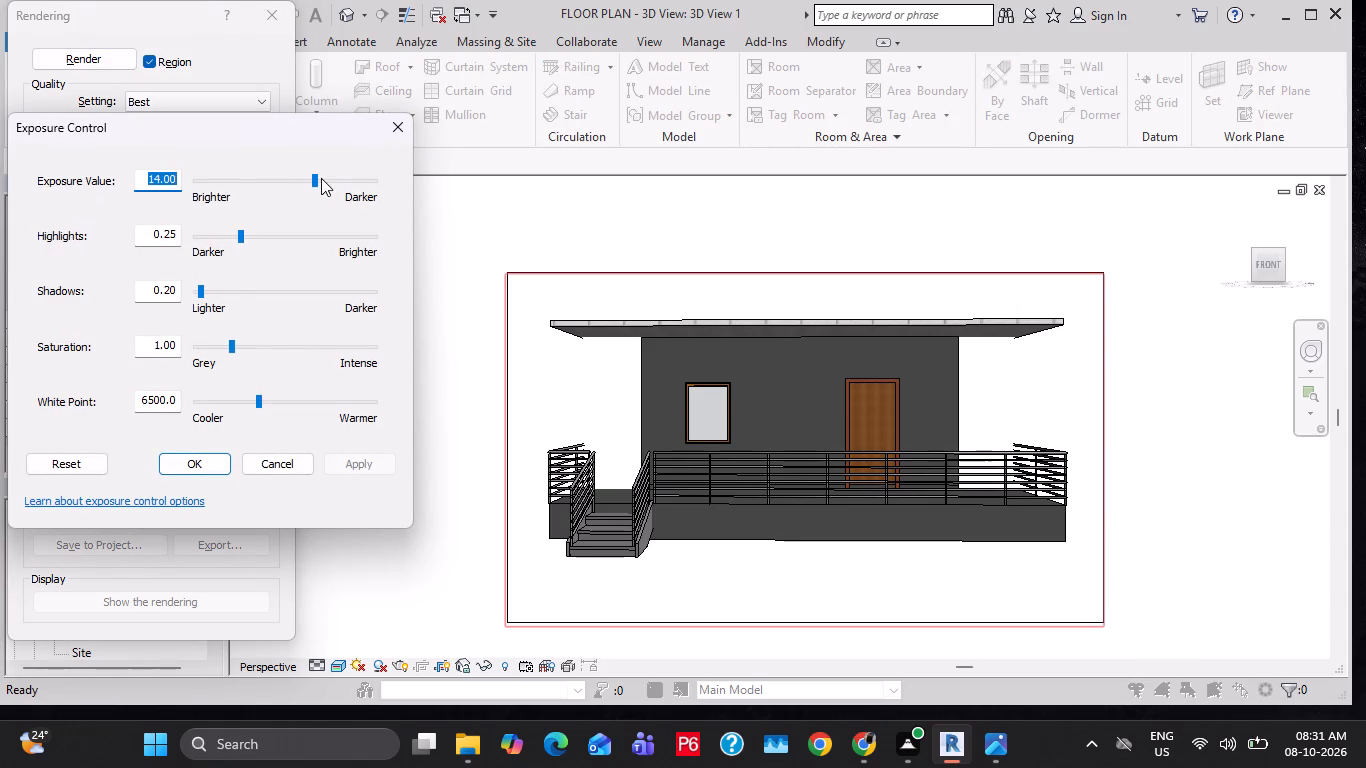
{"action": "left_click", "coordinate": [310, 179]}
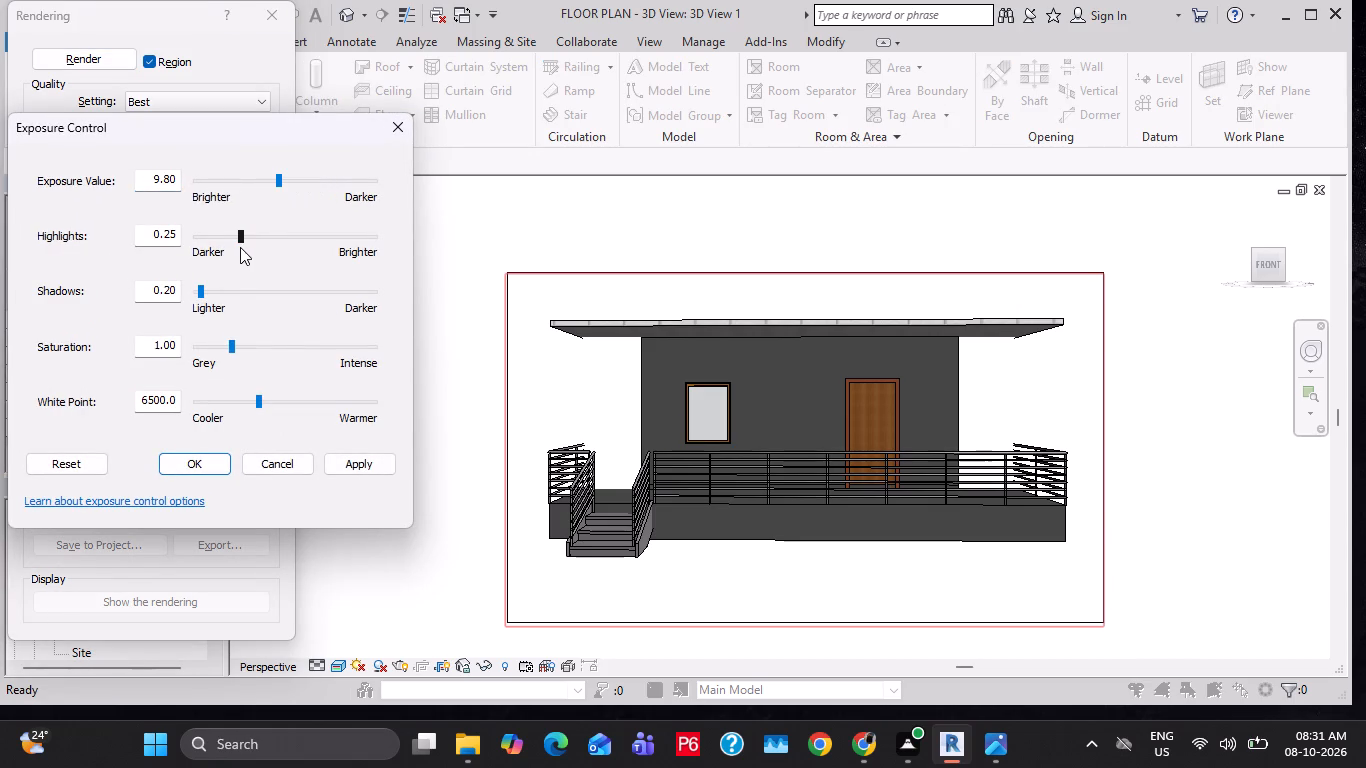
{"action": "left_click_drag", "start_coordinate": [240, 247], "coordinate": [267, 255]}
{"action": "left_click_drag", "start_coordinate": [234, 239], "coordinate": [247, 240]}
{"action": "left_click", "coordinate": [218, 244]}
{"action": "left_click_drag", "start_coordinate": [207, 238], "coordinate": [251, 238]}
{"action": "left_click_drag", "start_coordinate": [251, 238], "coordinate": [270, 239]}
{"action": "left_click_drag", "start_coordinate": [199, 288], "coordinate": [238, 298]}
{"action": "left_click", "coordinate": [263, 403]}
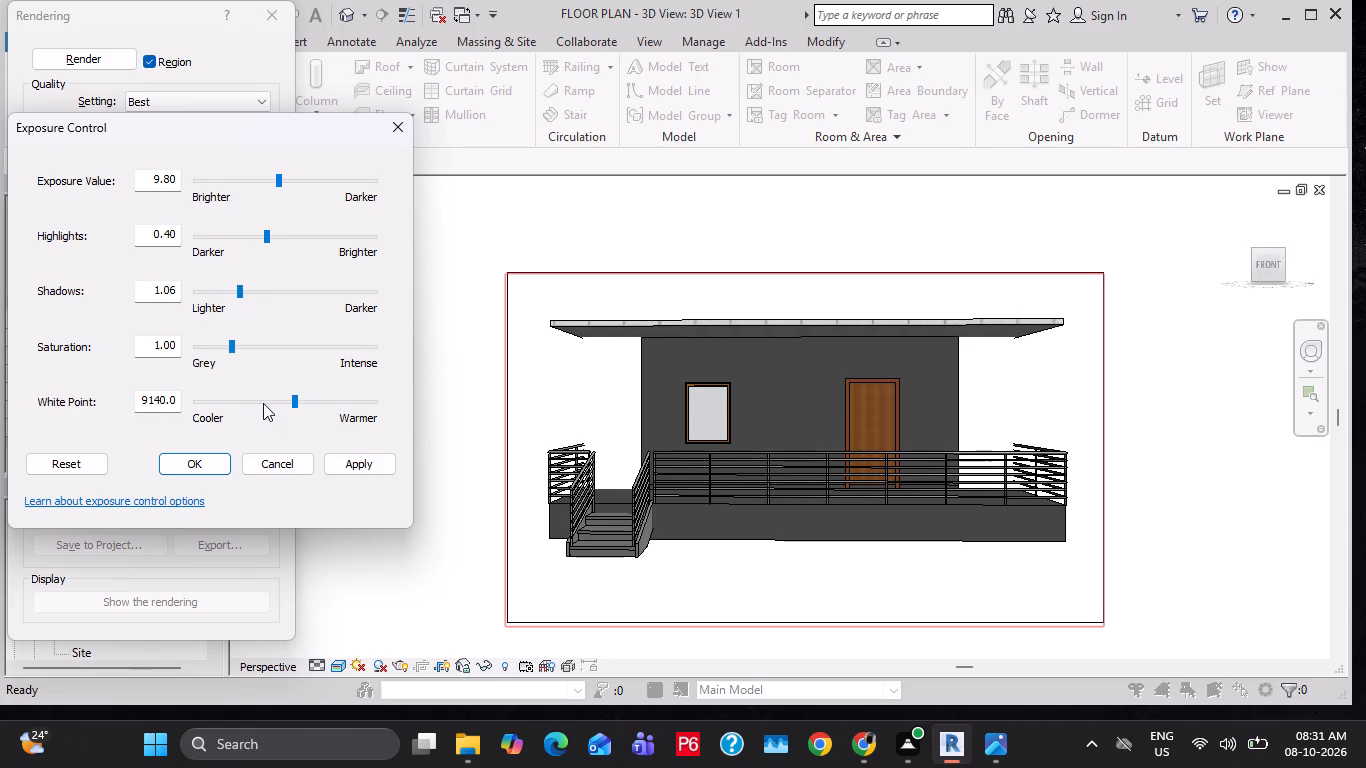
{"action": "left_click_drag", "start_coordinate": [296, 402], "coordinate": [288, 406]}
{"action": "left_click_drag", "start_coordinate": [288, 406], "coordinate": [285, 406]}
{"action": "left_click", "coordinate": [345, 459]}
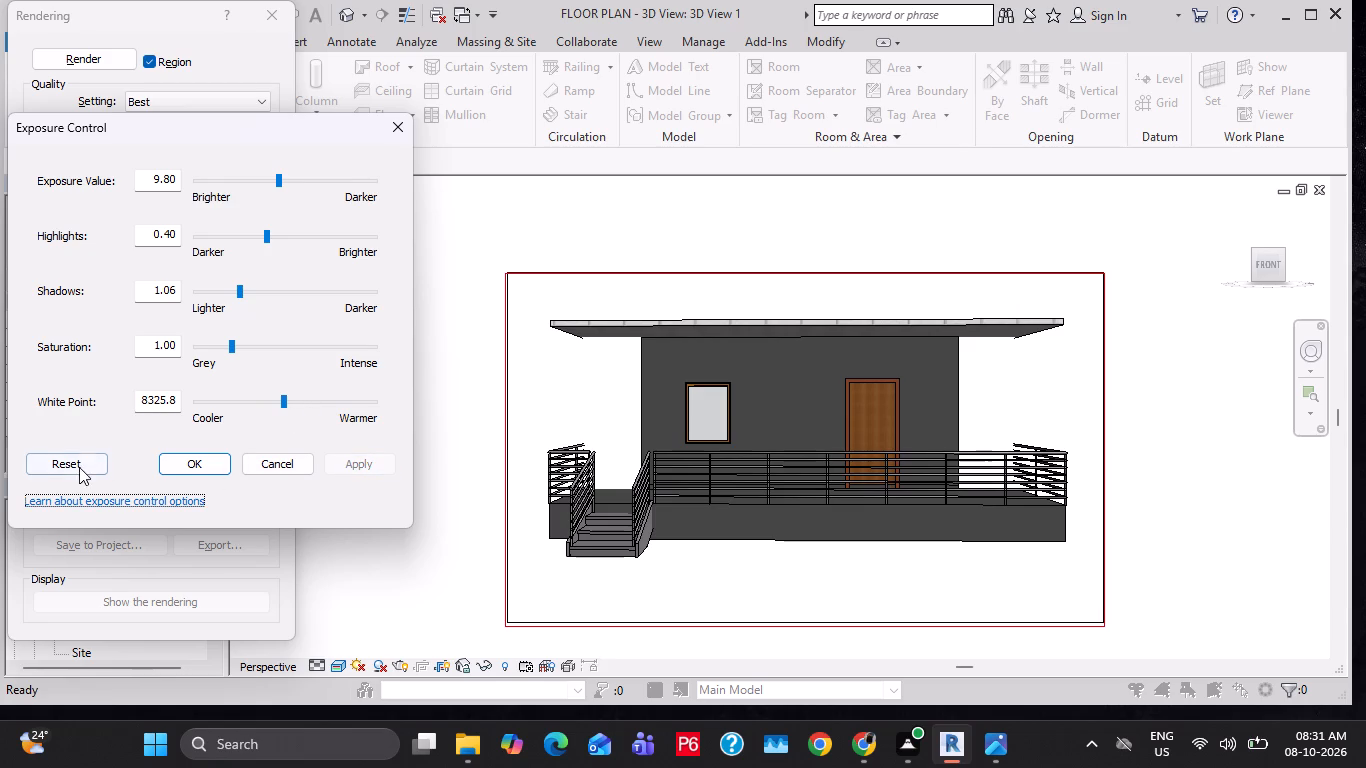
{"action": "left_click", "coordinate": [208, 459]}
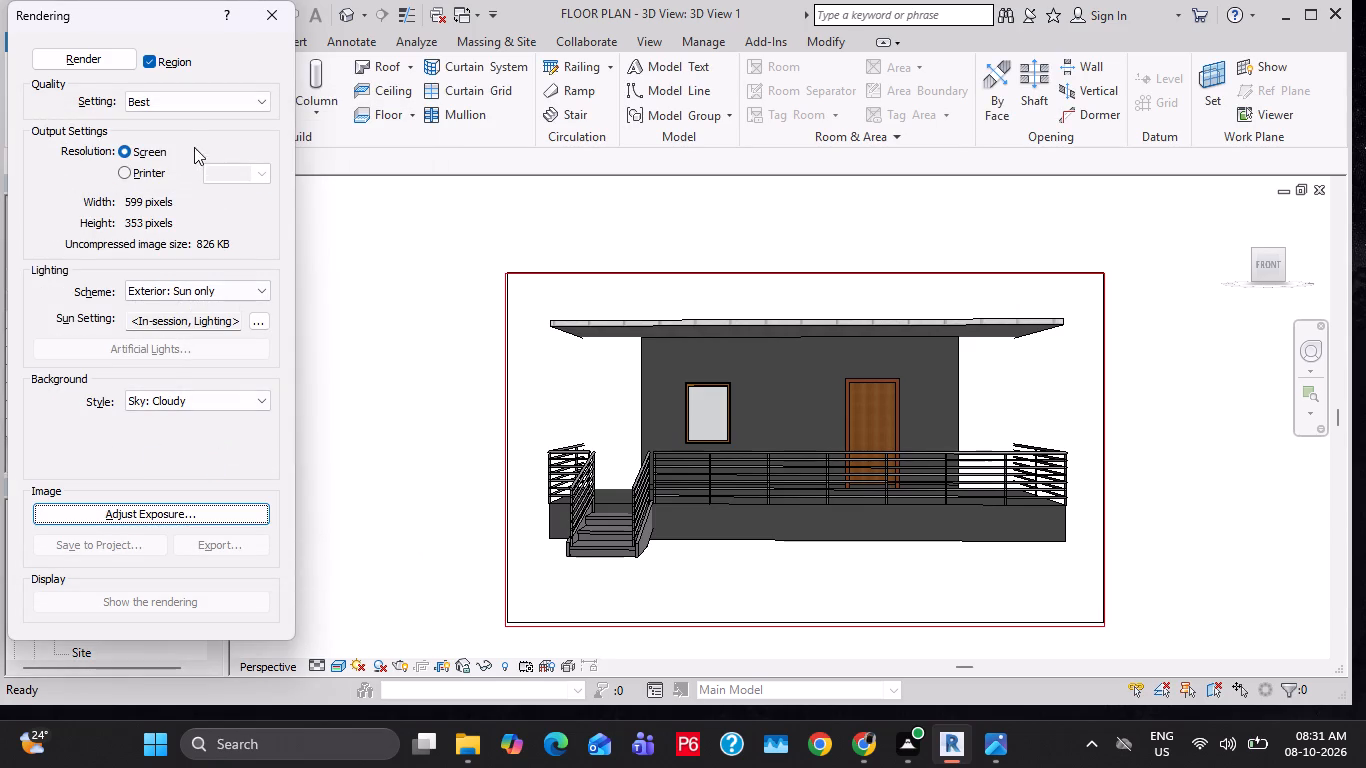
Start rendering the perspective view region at Best quality and stop the render early.
{"action": "left_click", "coordinate": [108, 66]}
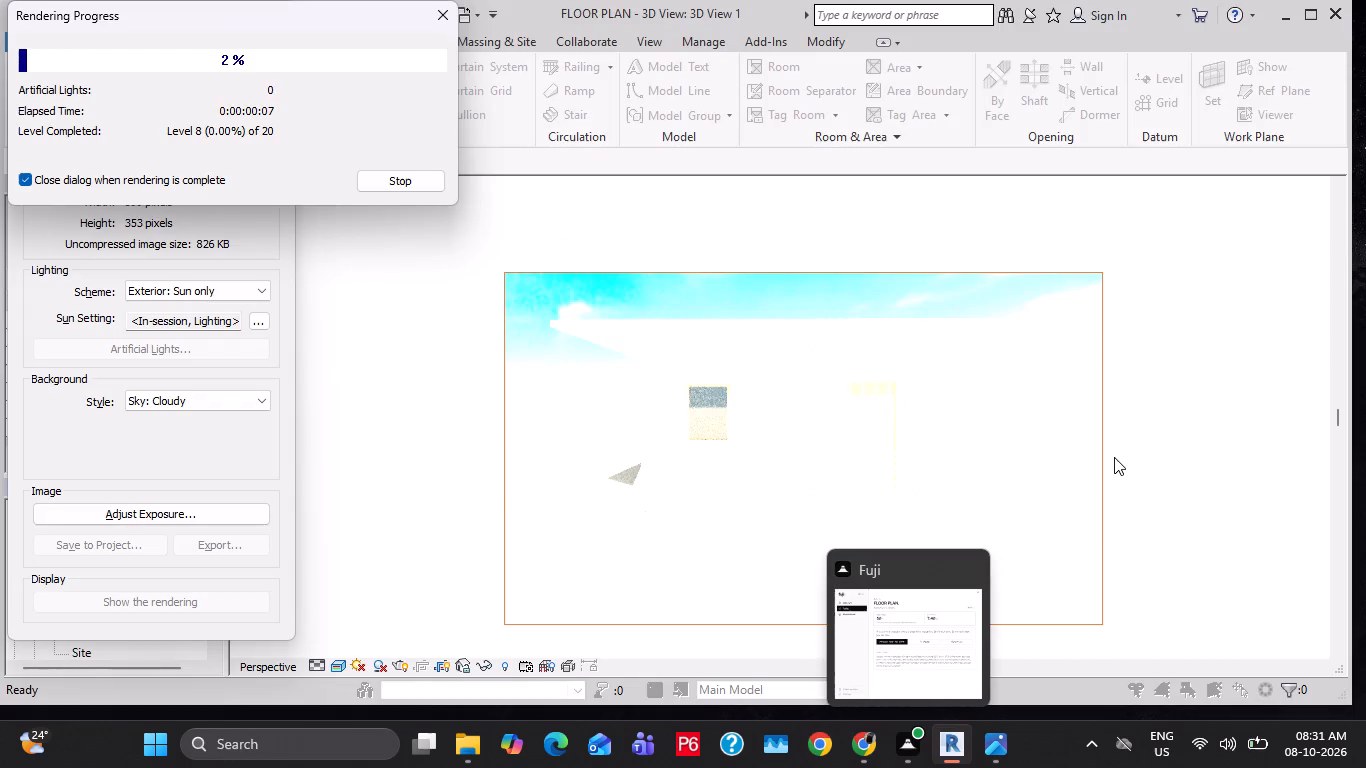
{"action": "left_click", "coordinate": [406, 182]}
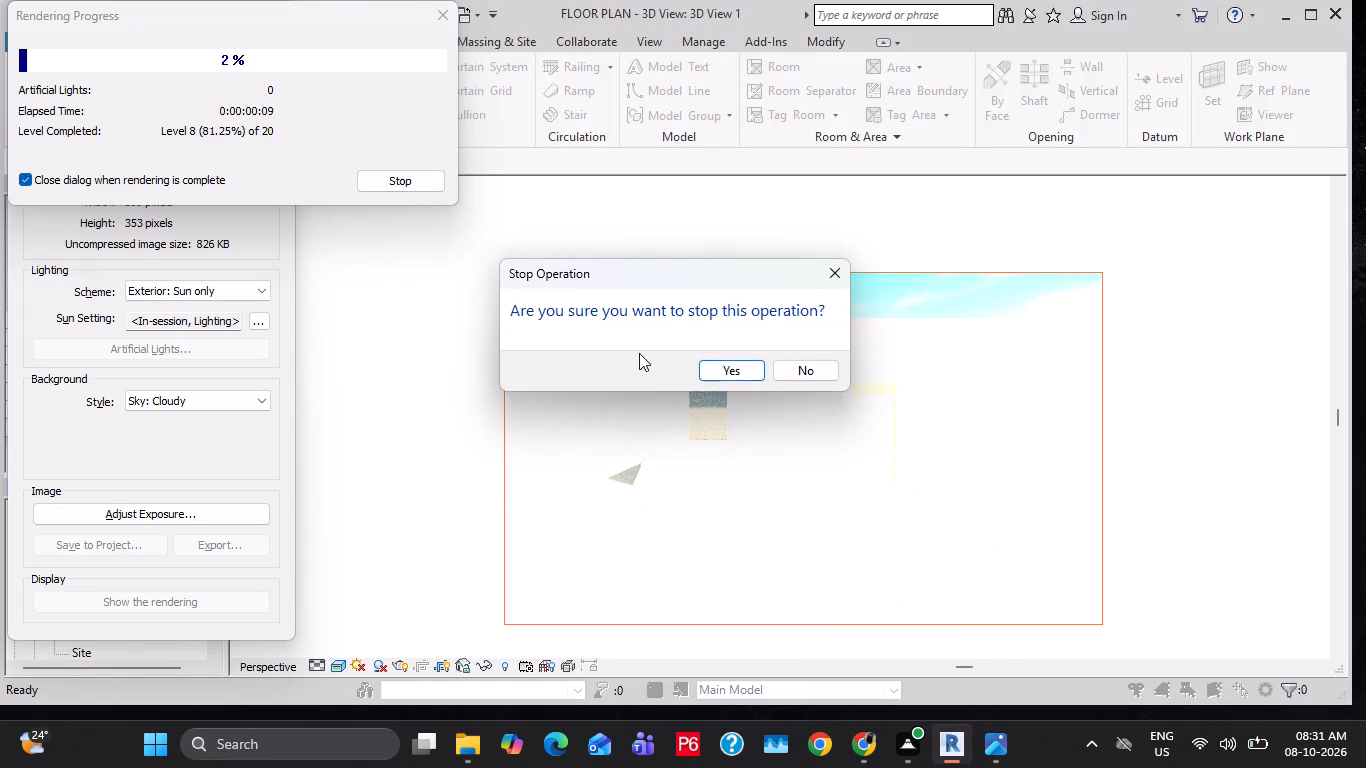
{"action": "left_click", "coordinate": [742, 379]}
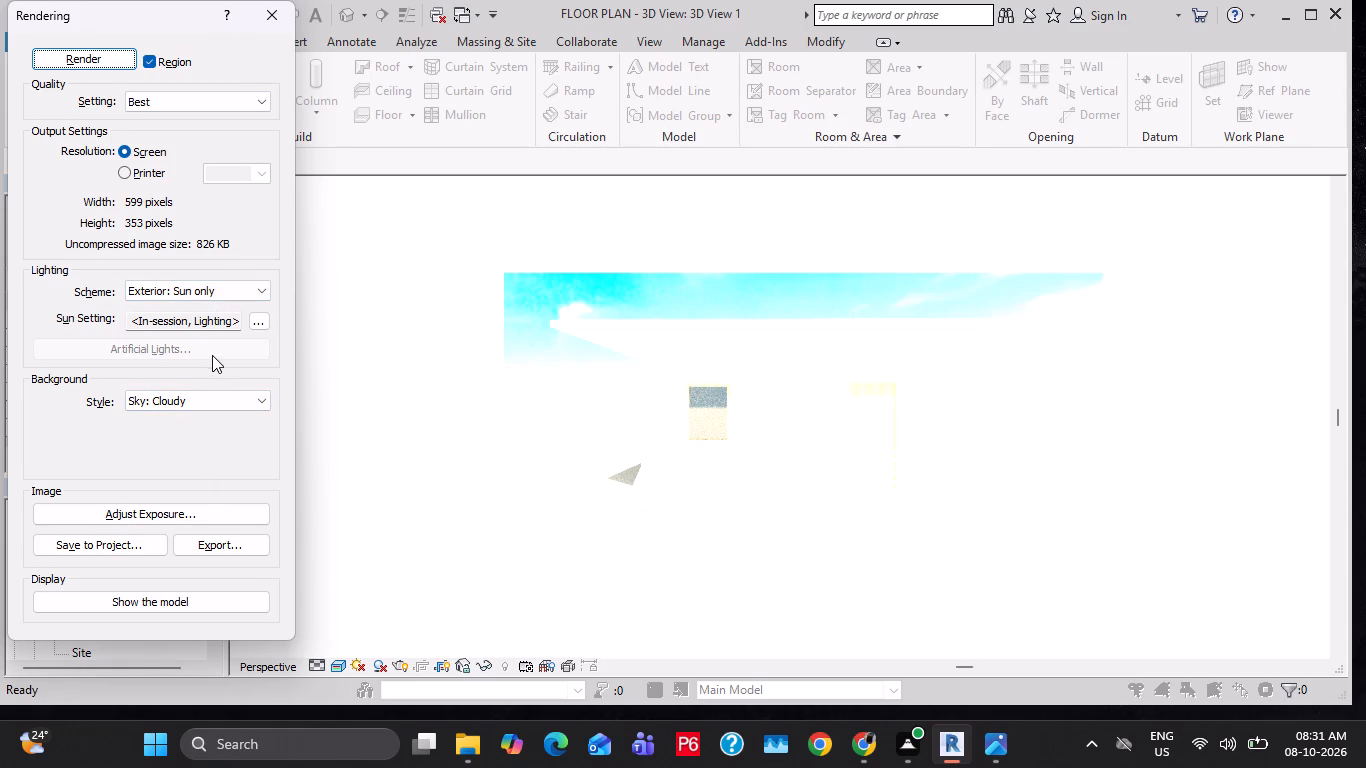
Reset the rendered image's exposure settings to their defaults.
{"action": "left_click", "coordinate": [162, 523]}
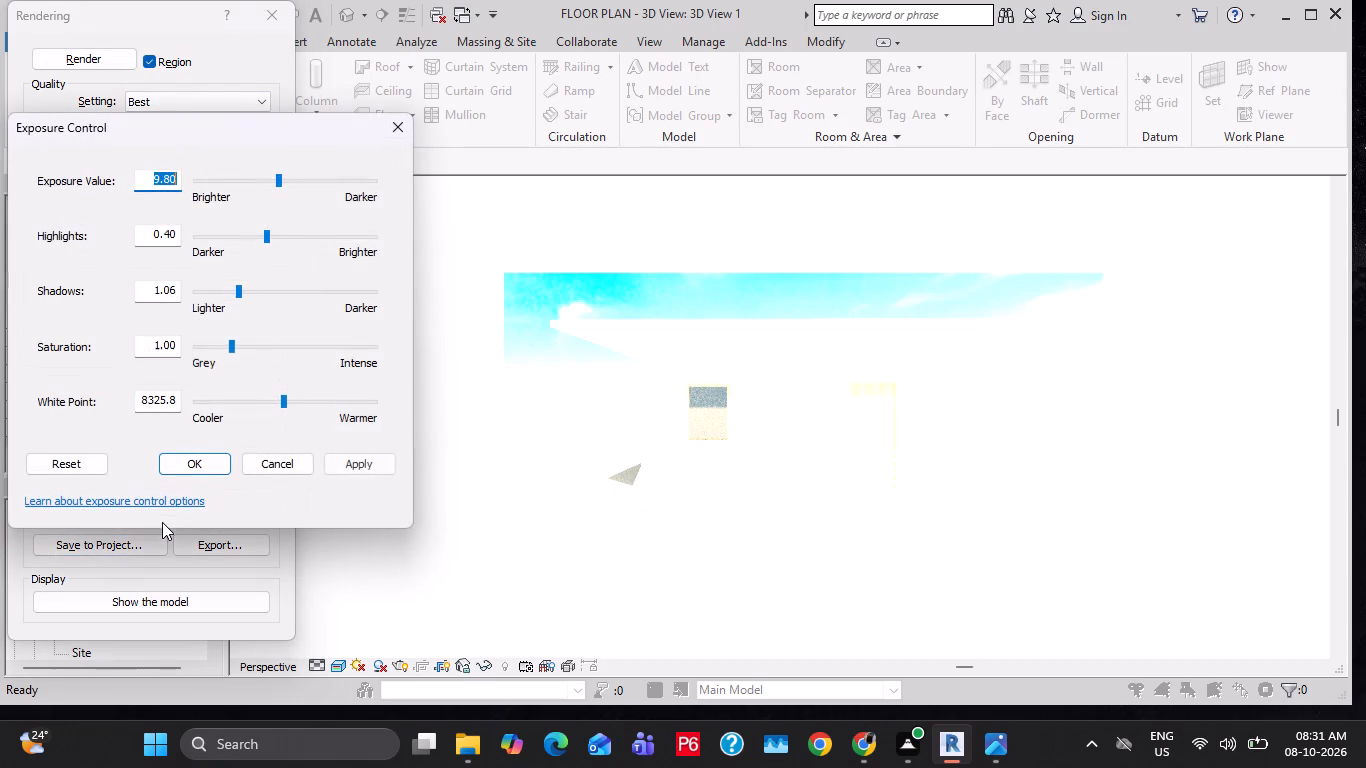
{"action": "double_click", "coordinate": [70, 464]}
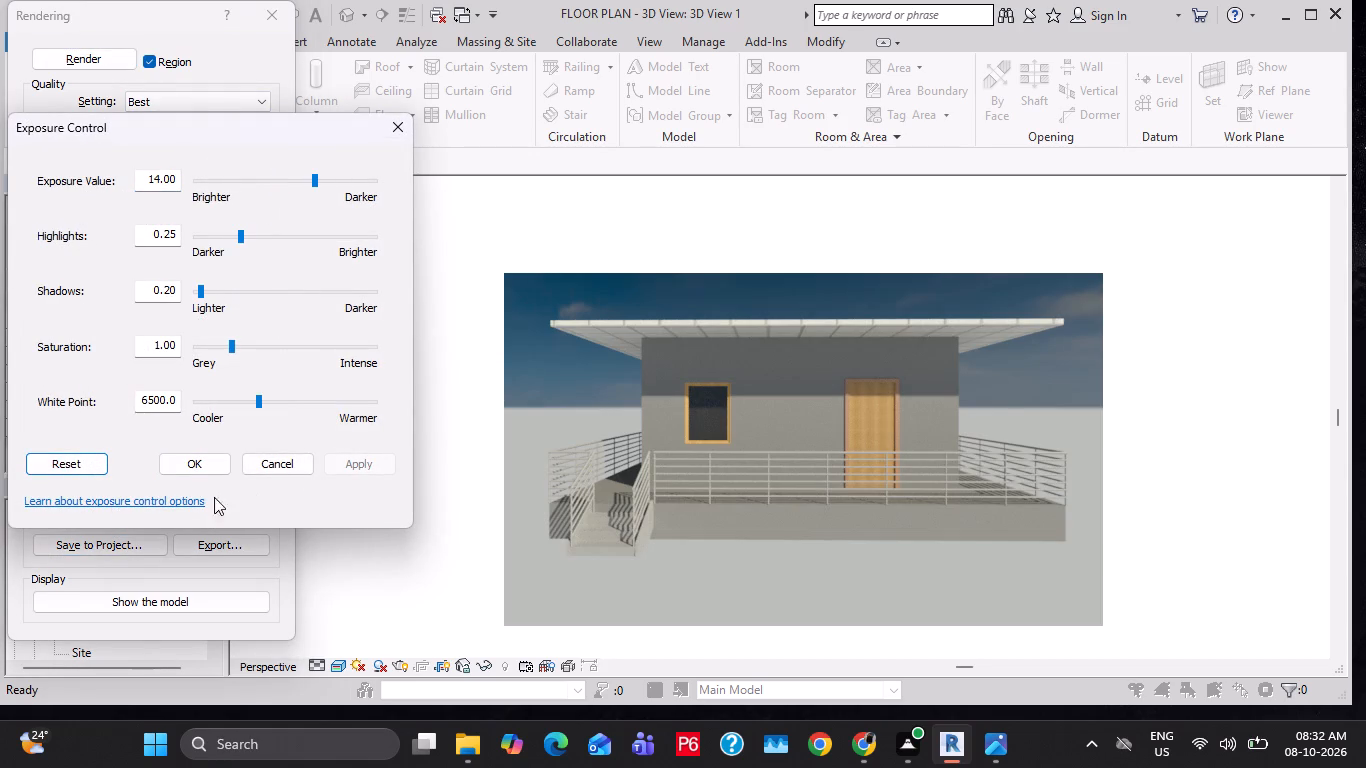
Test white points of 1800 and 7080 on the rendered image, and apply a warmer white point of 9720.
{"action": "left_click", "coordinate": [255, 404]}
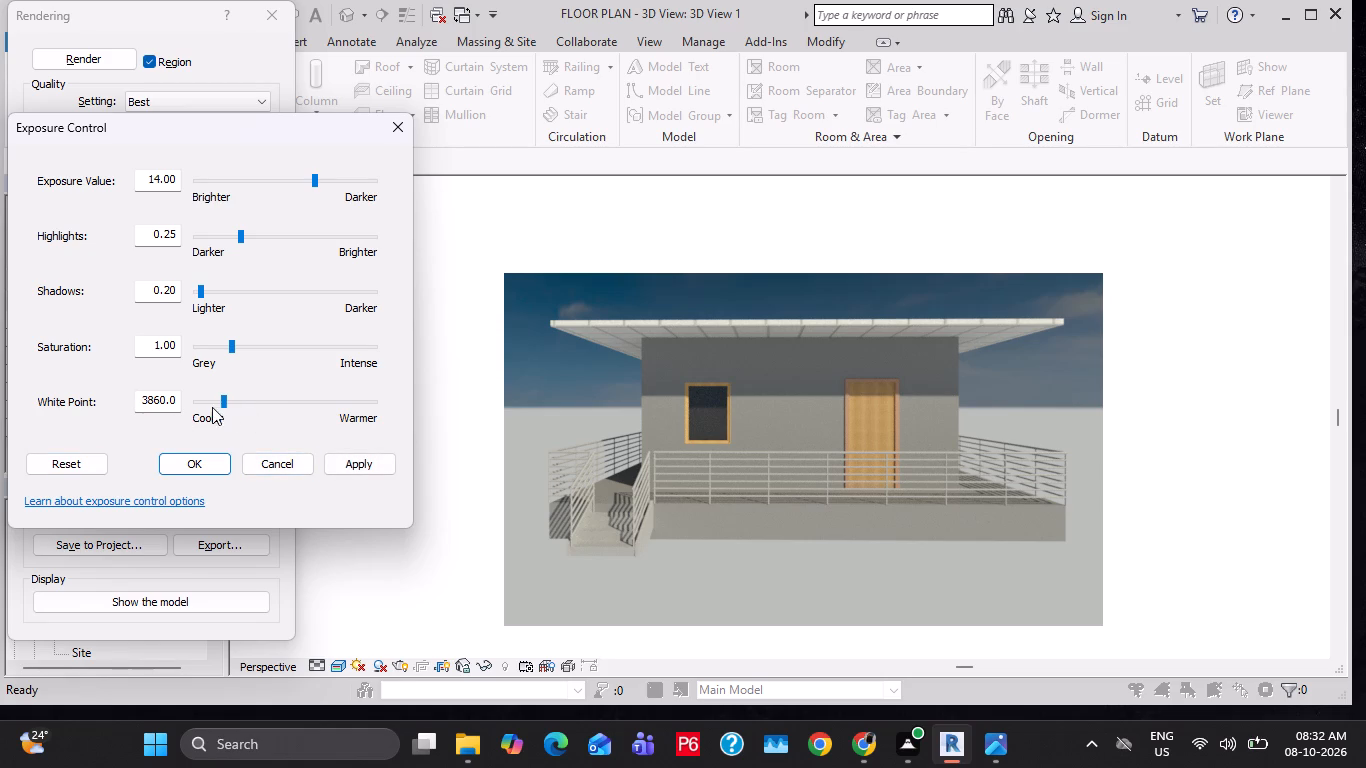
{"action": "left_click_drag", "start_coordinate": [217, 404], "coordinate": [203, 406]}
{"action": "left_click_drag", "start_coordinate": [192, 402], "coordinate": [217, 404]}
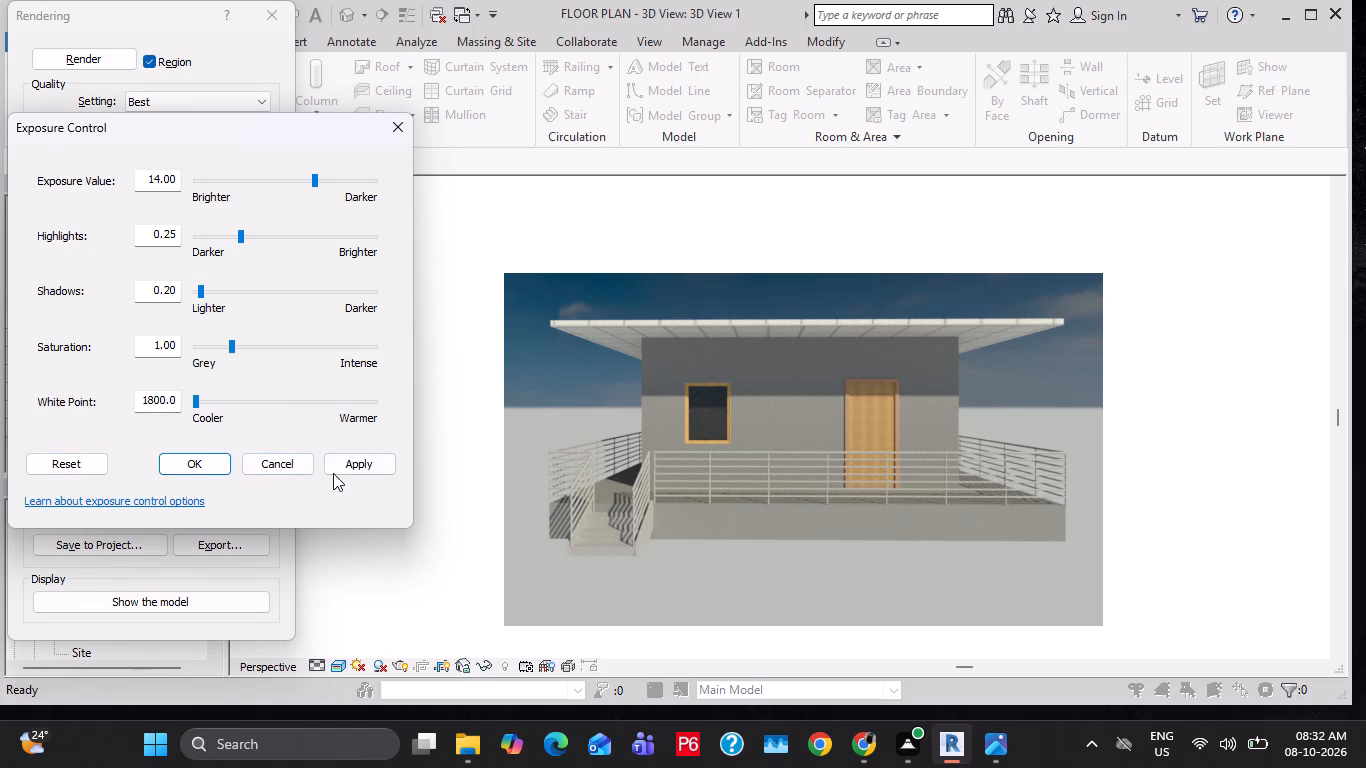
{"action": "left_click", "coordinate": [340, 471]}
{"action": "left_click", "coordinate": [241, 402]}
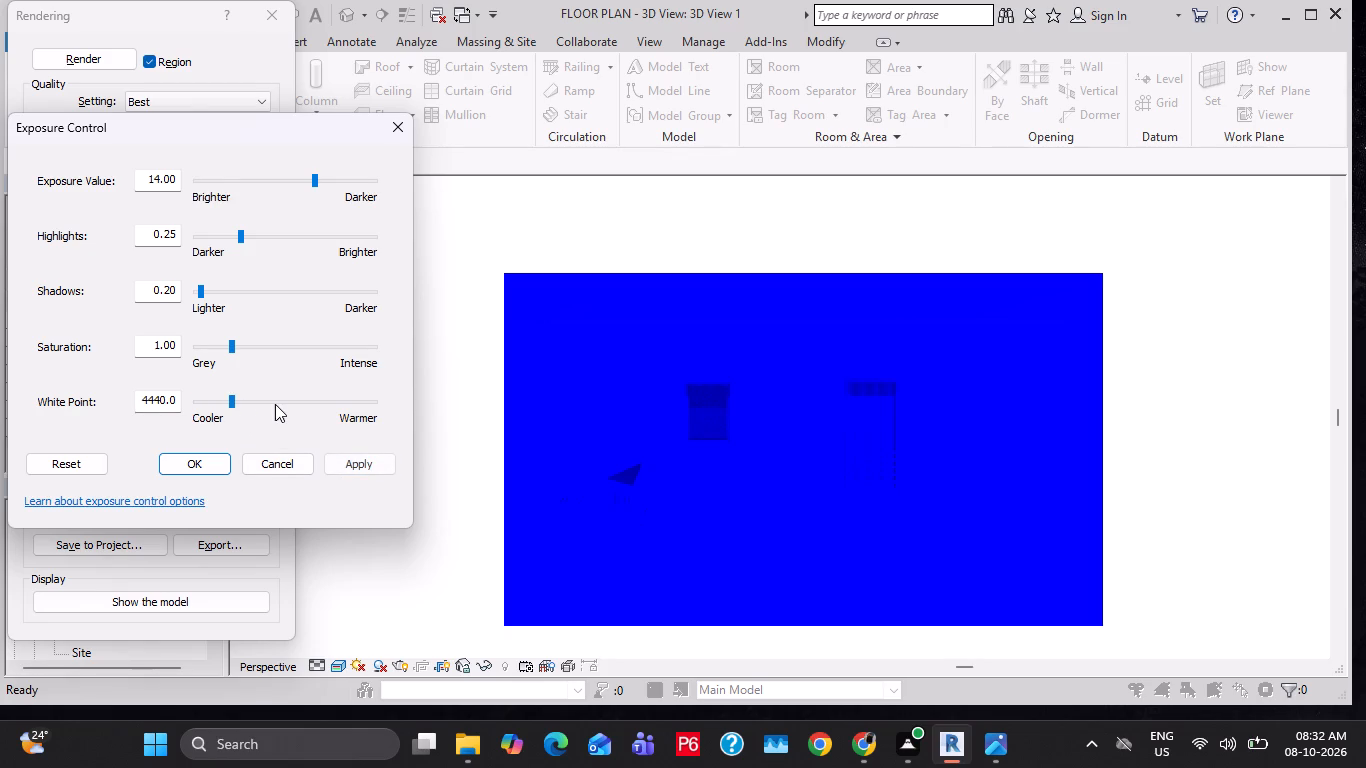
{"action": "left_click", "coordinate": [276, 404]}
{"action": "left_click", "coordinate": [346, 464]}
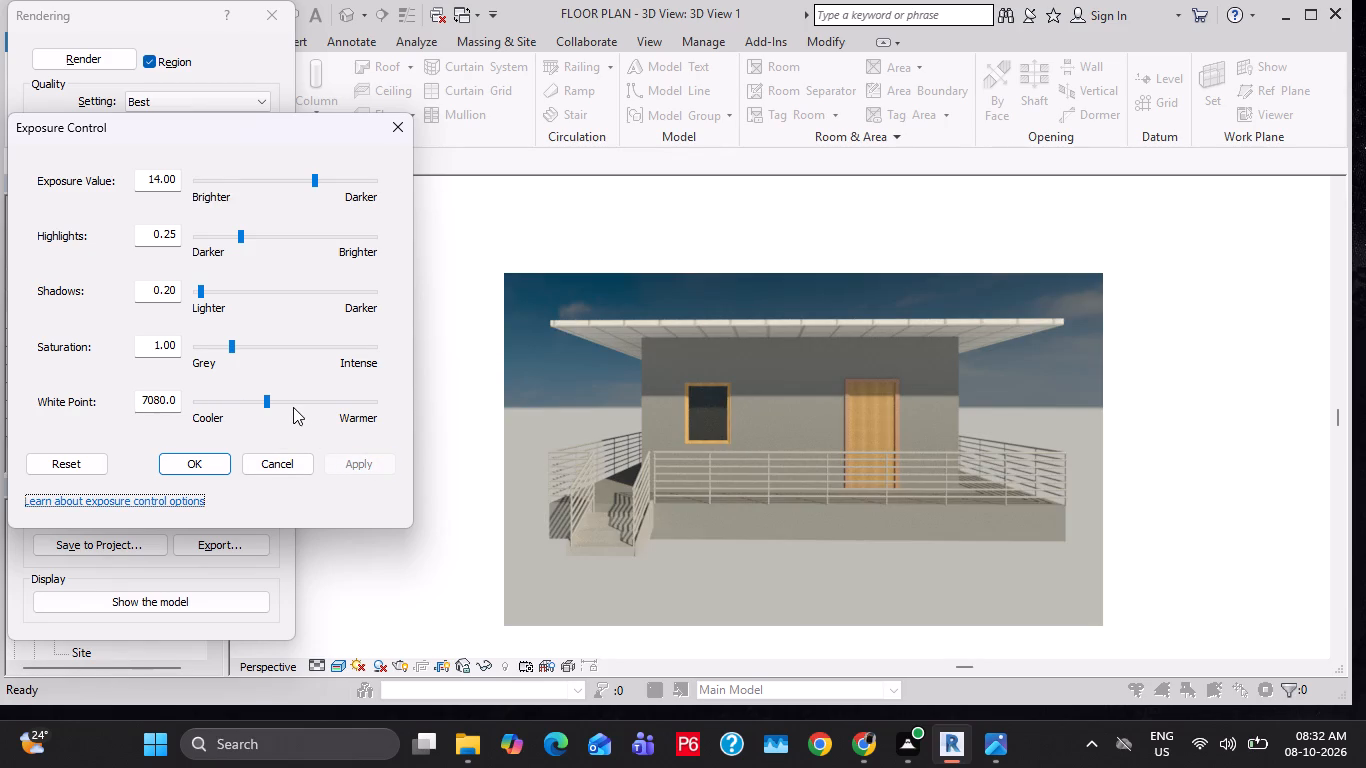
{"action": "left_click", "coordinate": [293, 407]}
{"action": "left_click", "coordinate": [371, 474]}
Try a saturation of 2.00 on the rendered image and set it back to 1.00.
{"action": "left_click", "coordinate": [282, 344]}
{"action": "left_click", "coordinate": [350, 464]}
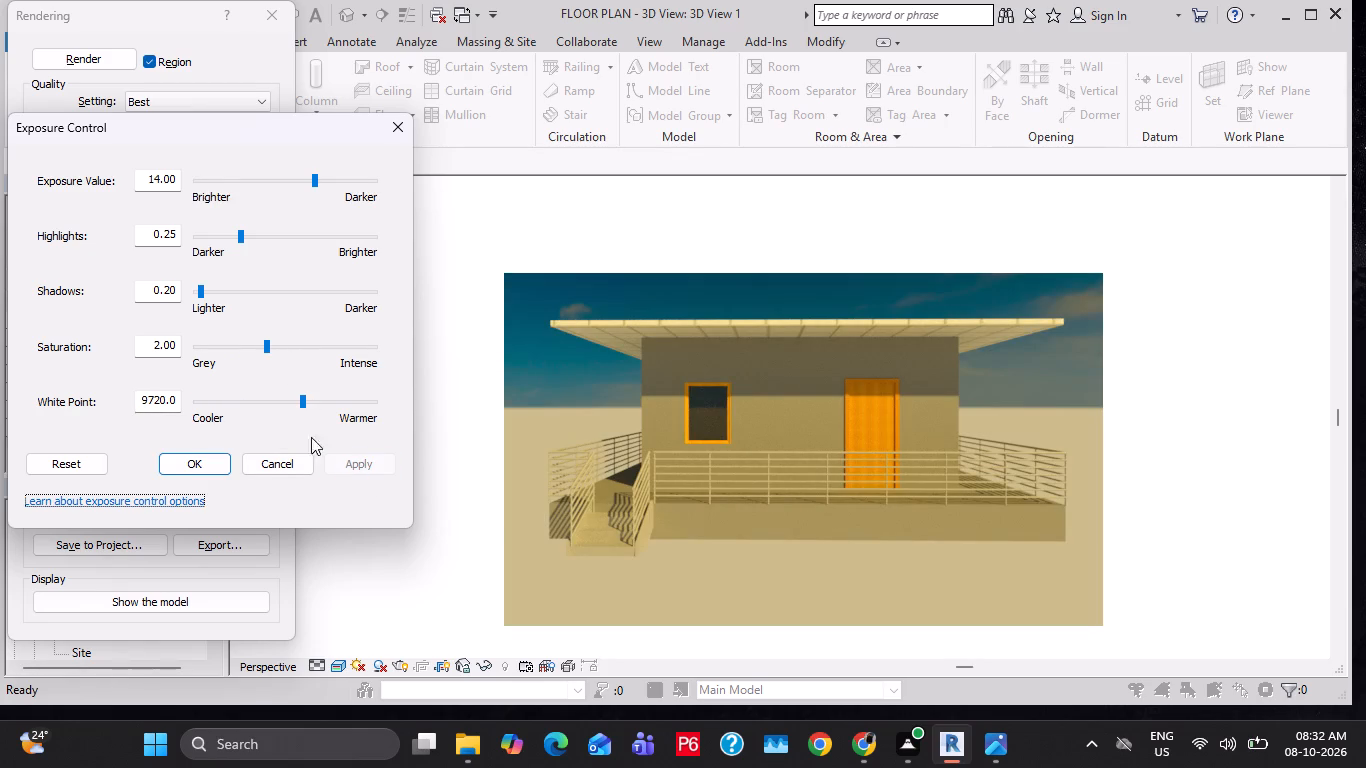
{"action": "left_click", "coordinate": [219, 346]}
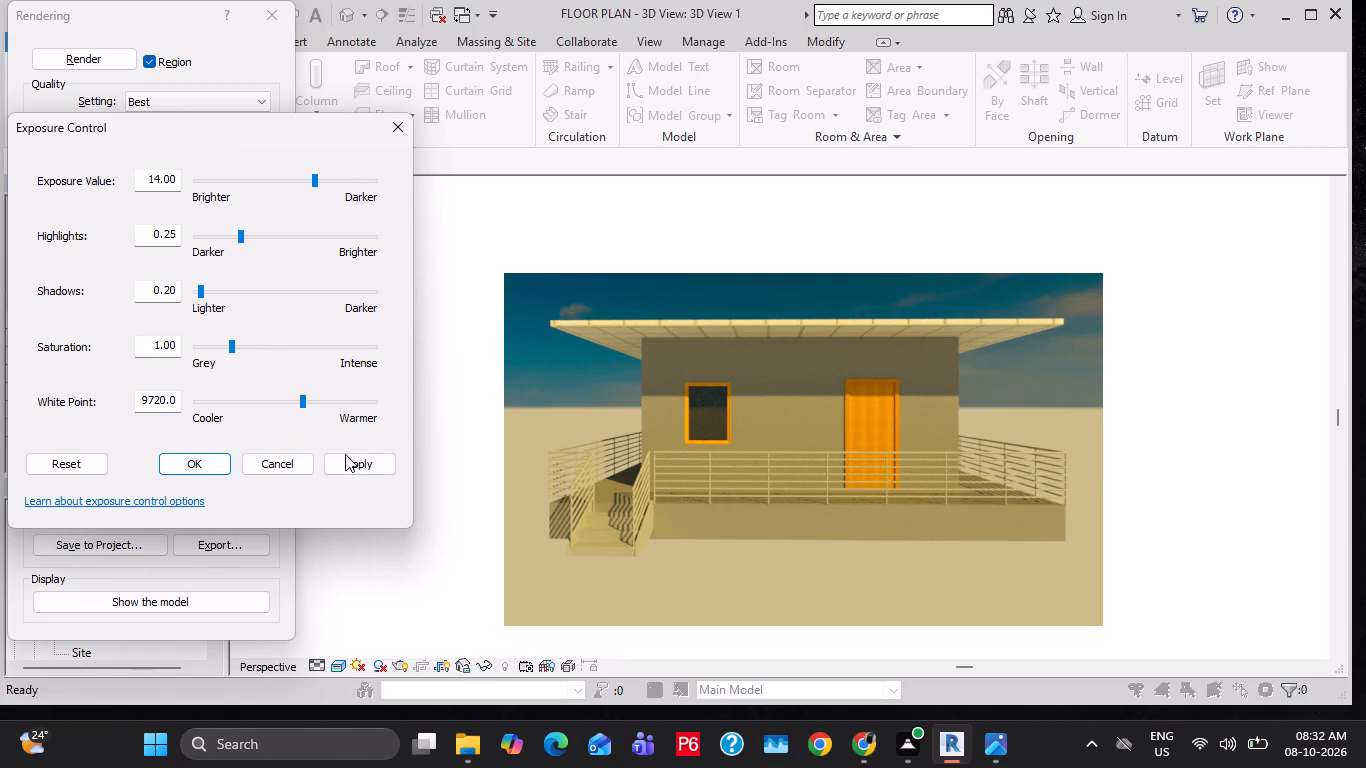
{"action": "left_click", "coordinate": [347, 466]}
Set the rendered image's highlights to 0.45 and apply the change.
{"action": "left_click", "coordinate": [270, 234]}
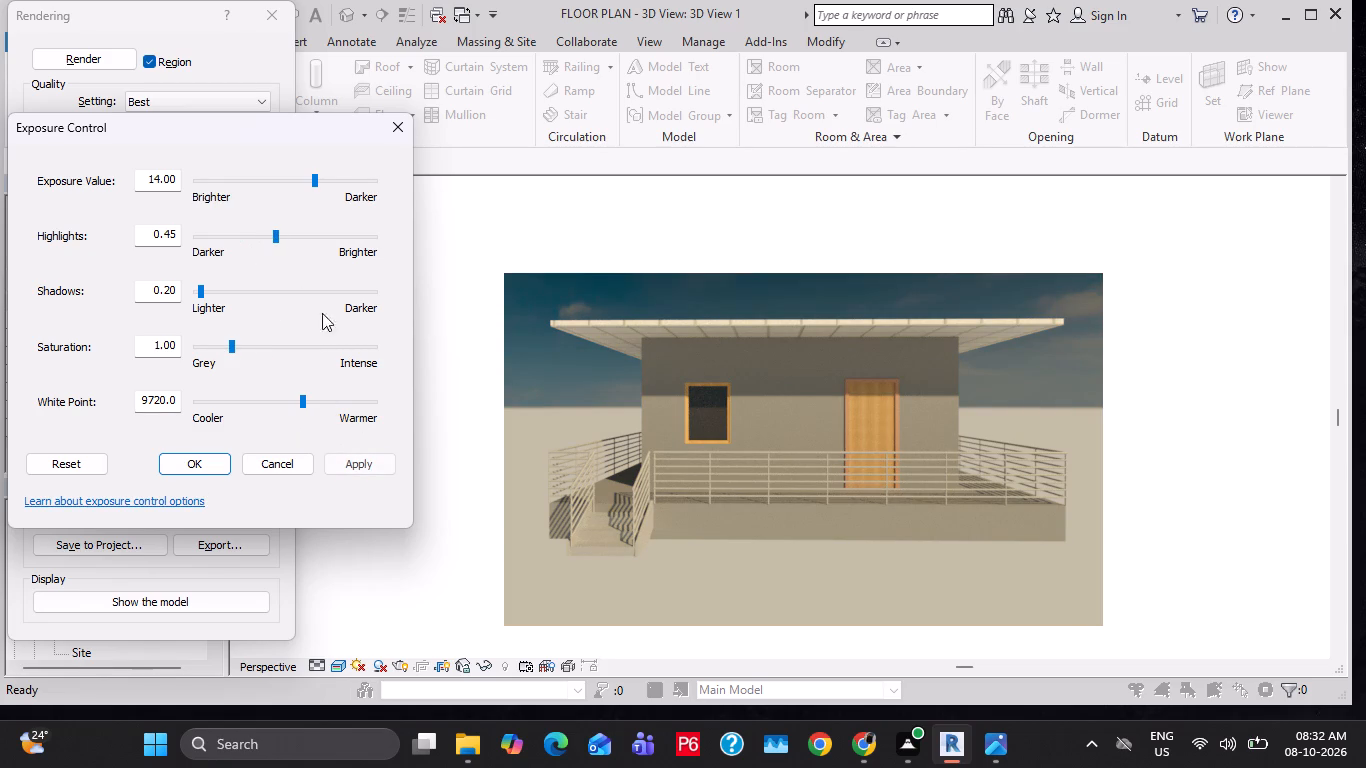
{"action": "left_click", "coordinate": [364, 462]}
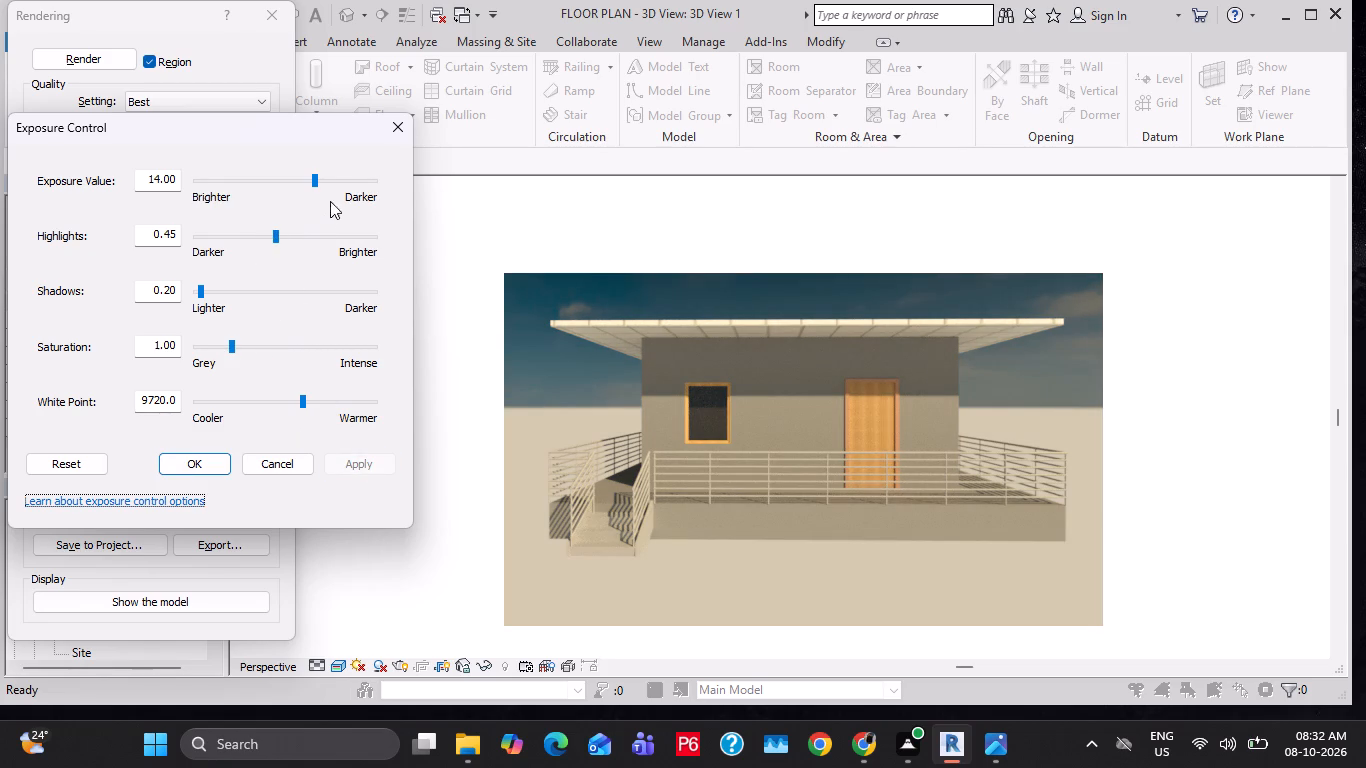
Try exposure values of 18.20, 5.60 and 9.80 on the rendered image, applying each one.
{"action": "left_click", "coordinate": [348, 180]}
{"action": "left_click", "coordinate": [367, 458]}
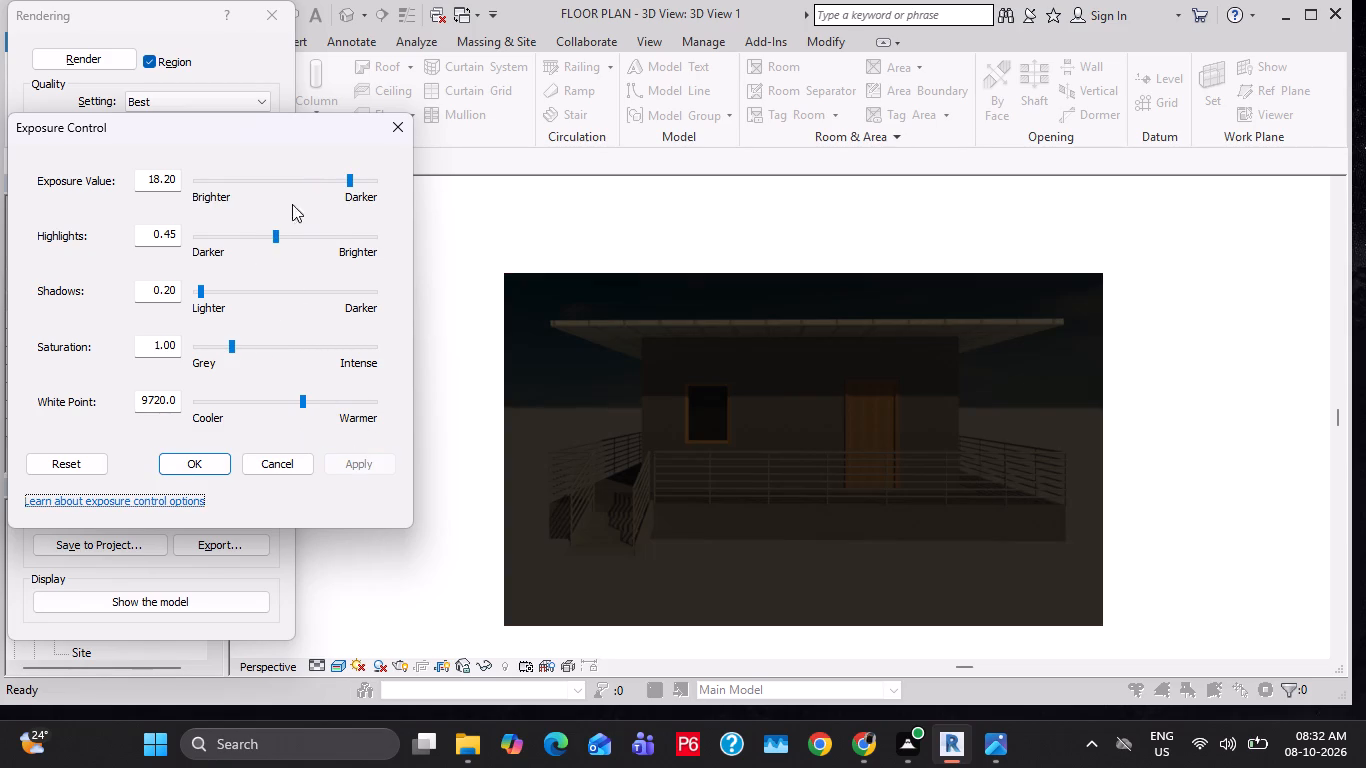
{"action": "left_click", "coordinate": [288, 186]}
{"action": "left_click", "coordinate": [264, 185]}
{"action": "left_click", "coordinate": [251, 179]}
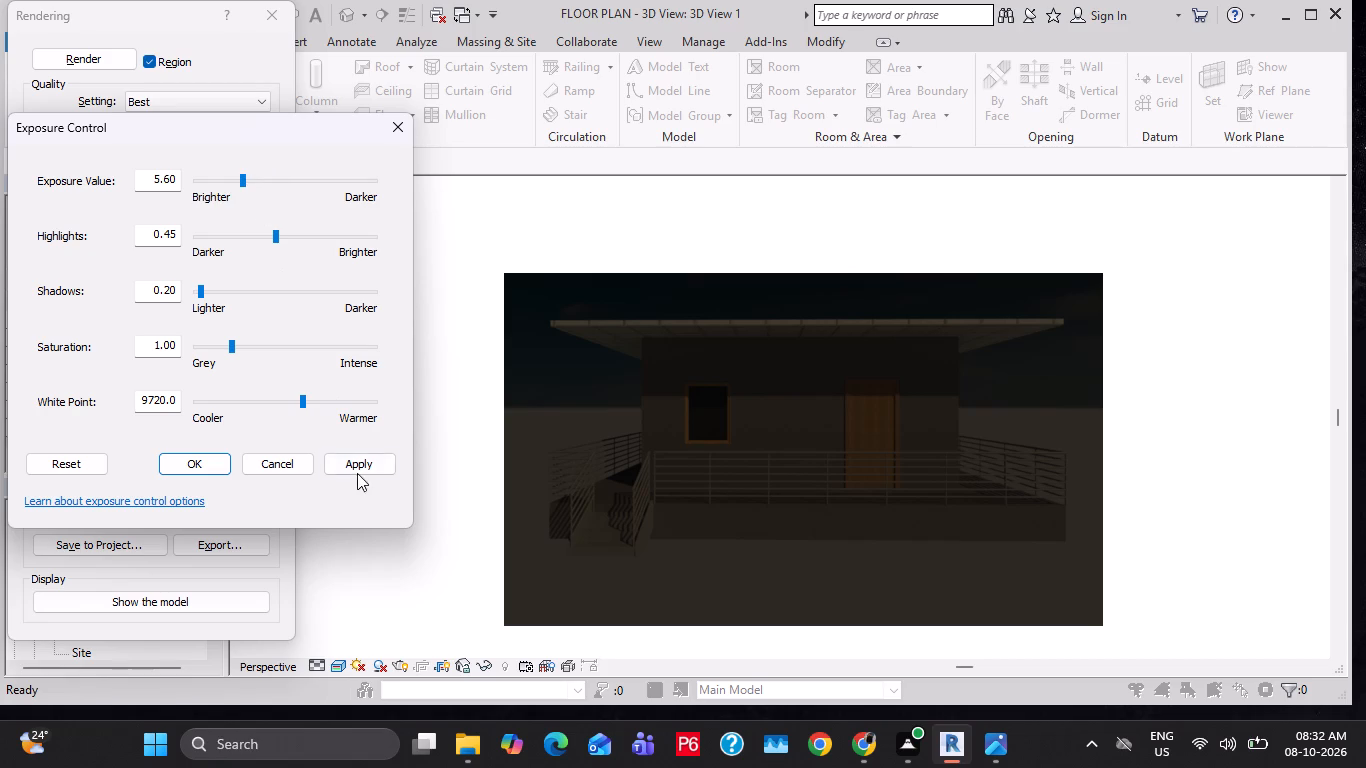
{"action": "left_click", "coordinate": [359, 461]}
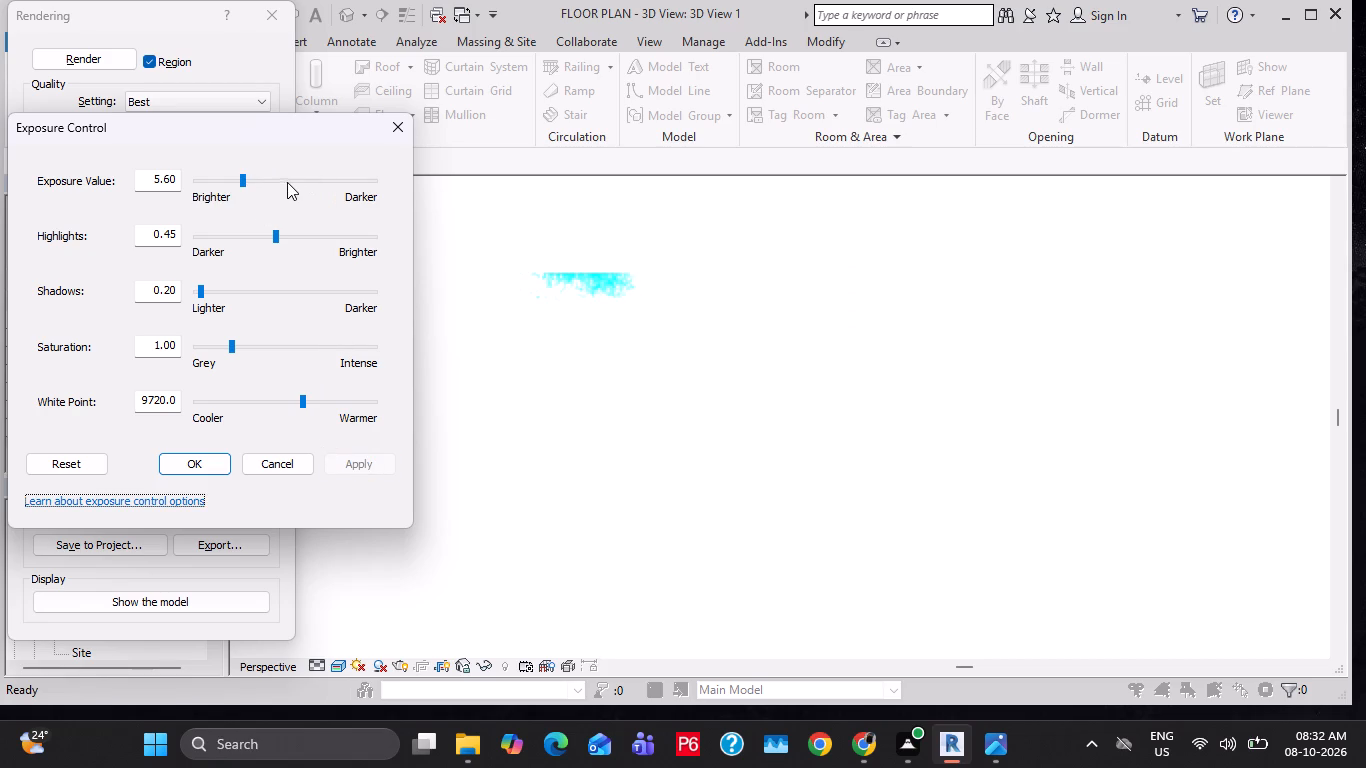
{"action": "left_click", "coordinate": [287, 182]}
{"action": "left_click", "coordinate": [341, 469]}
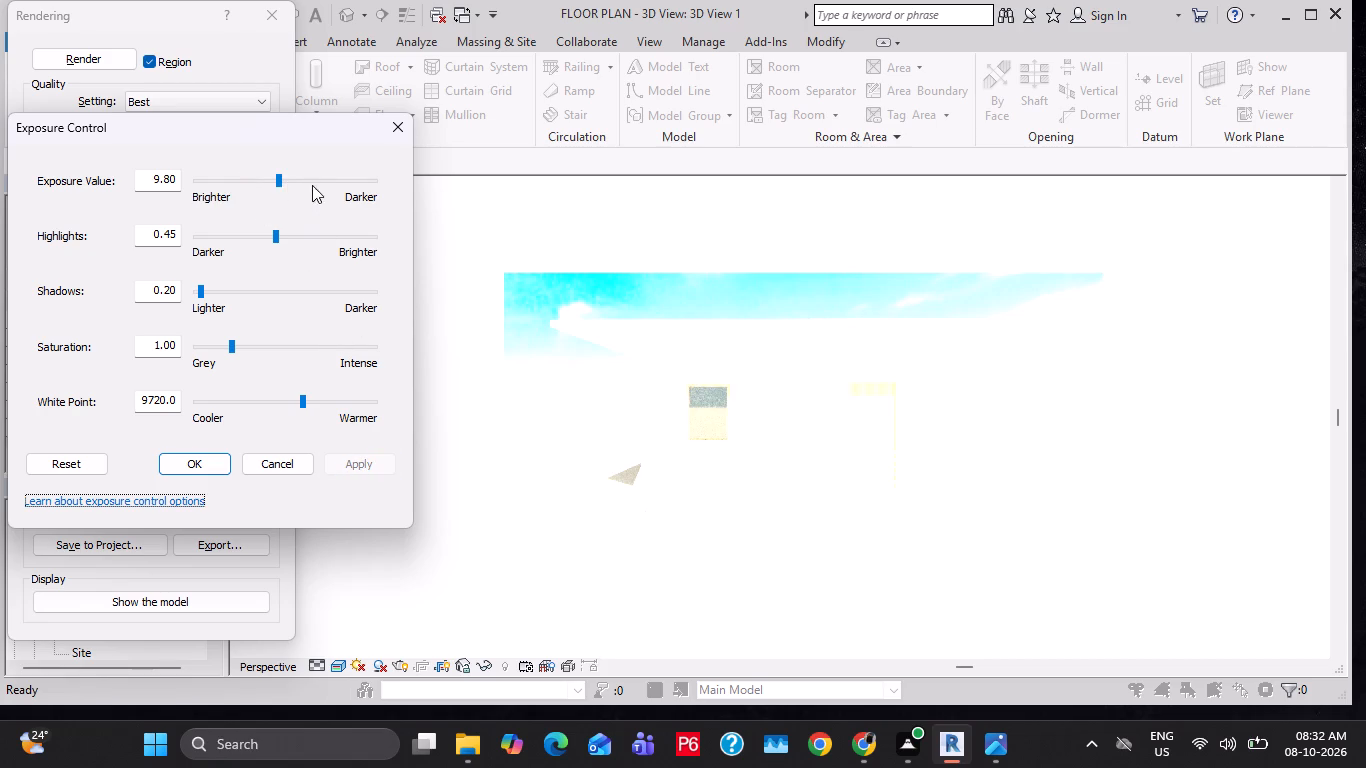
Set the rendered image's exposure value to 14.00, apply it and accept the exposure settings.
{"action": "left_click", "coordinate": [312, 185]}
{"action": "left_click", "coordinate": [360, 467]}
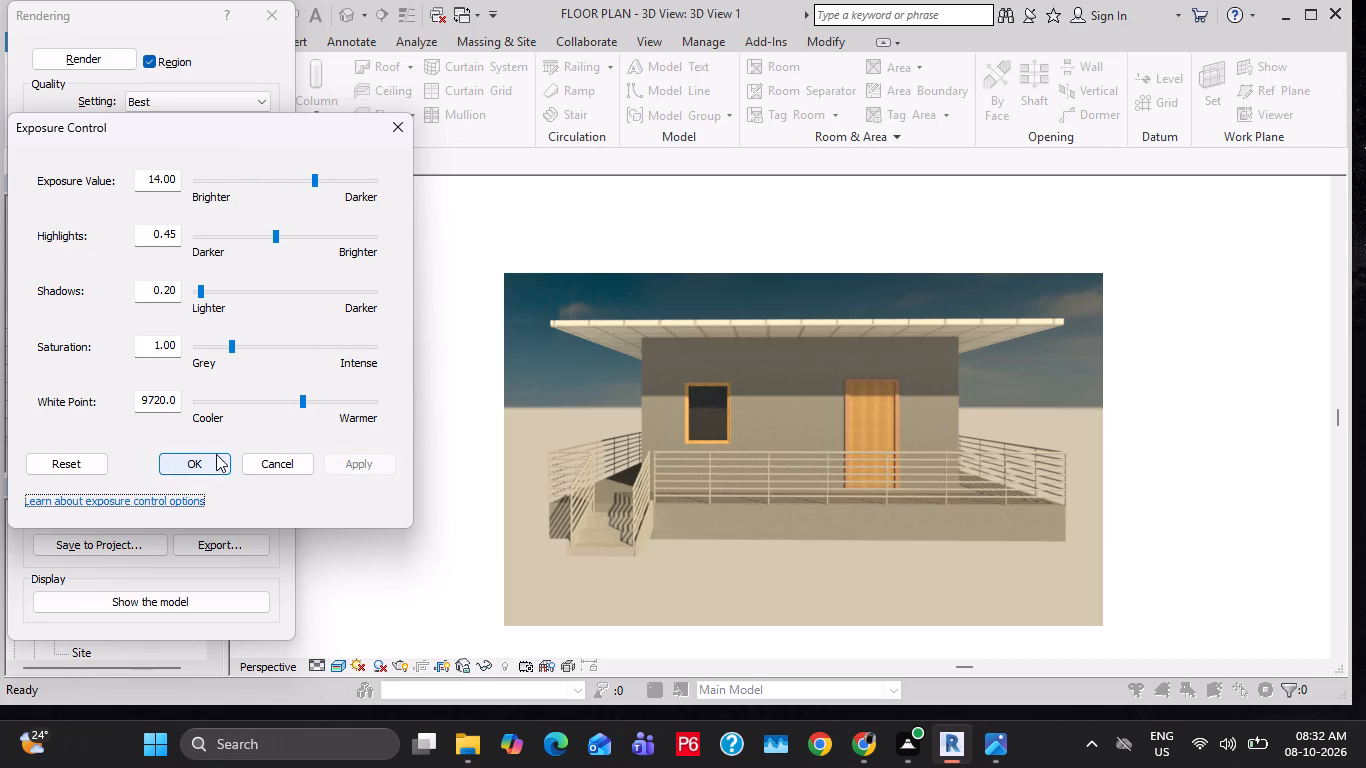
{"action": "left_click", "coordinate": [210, 470]}
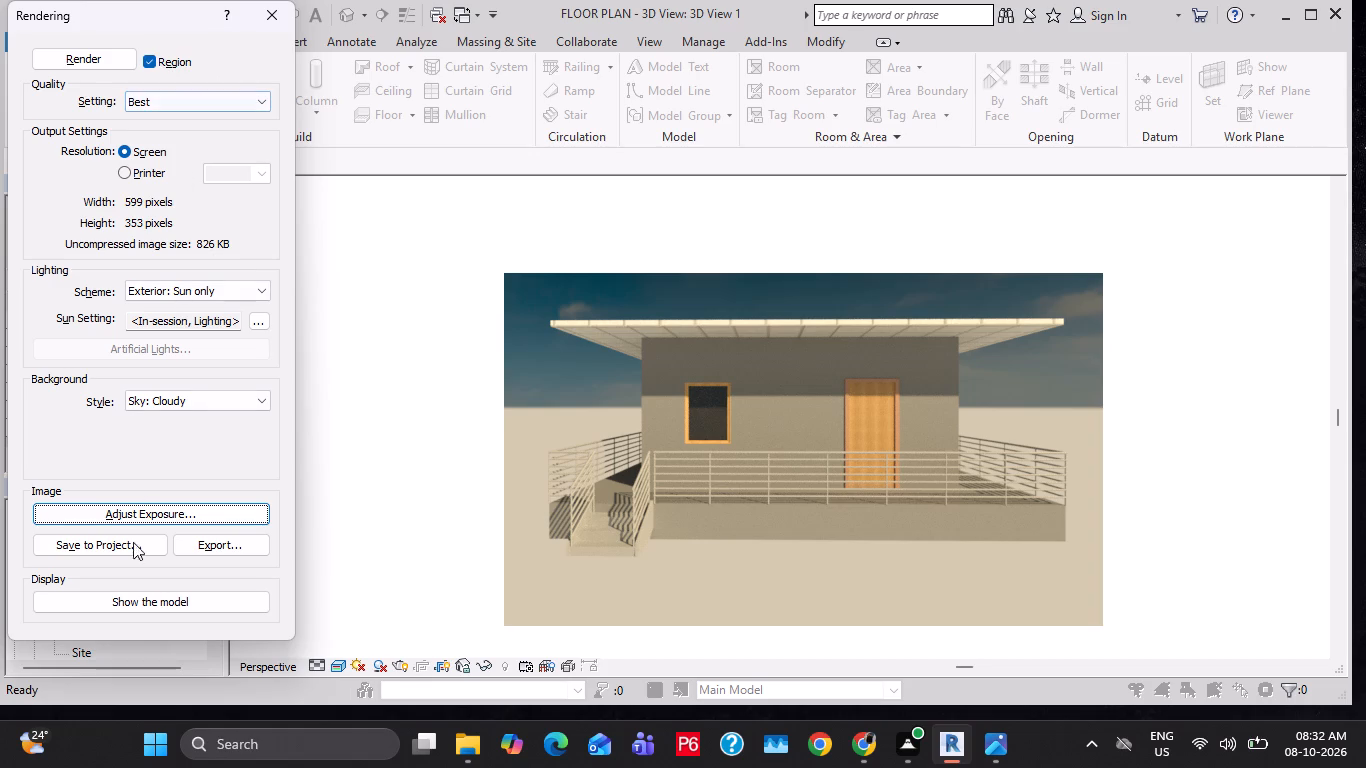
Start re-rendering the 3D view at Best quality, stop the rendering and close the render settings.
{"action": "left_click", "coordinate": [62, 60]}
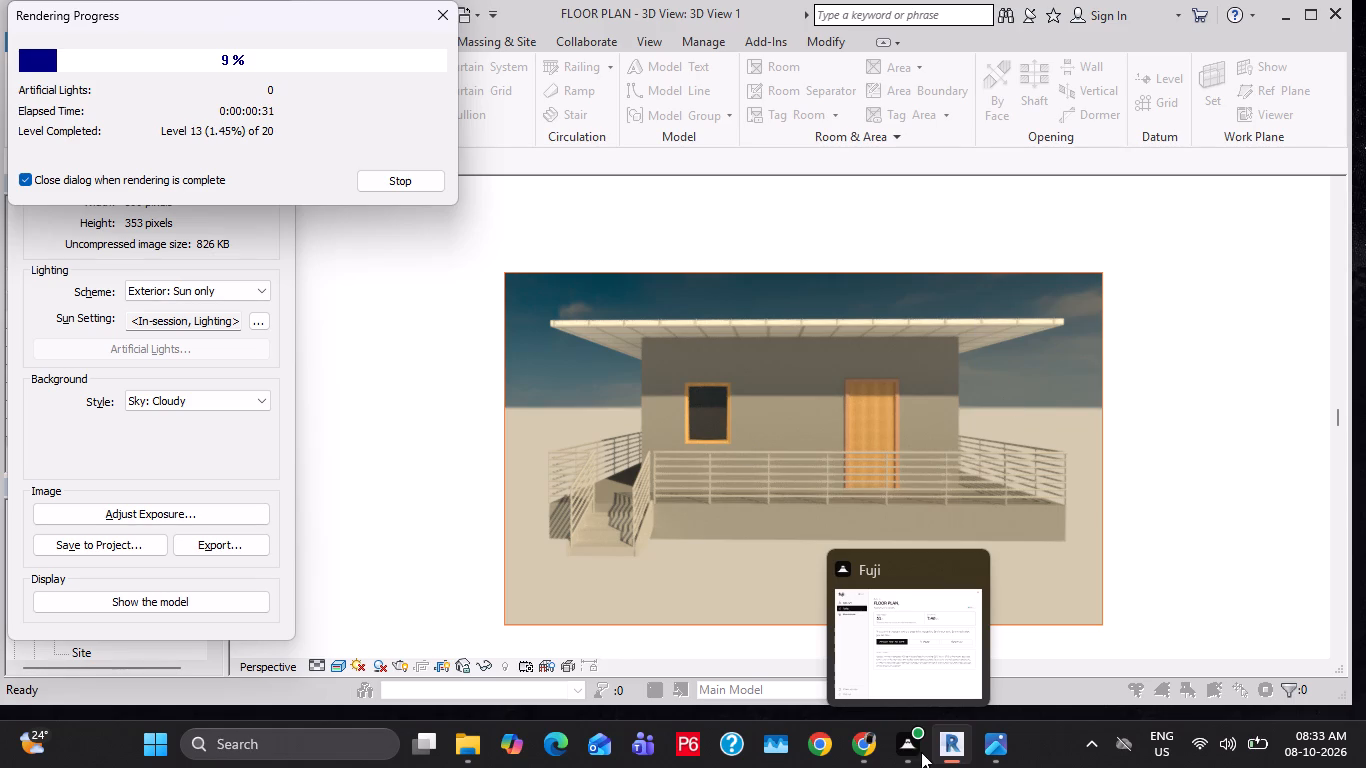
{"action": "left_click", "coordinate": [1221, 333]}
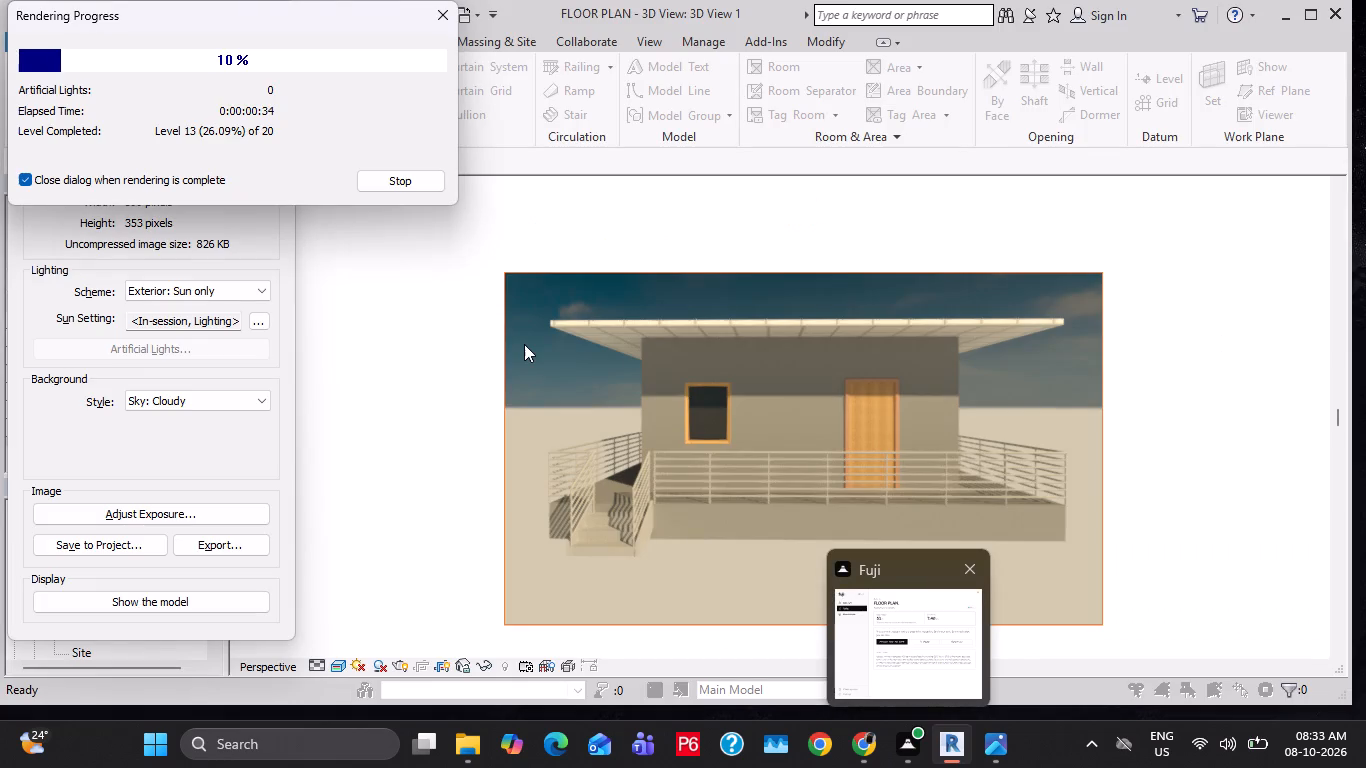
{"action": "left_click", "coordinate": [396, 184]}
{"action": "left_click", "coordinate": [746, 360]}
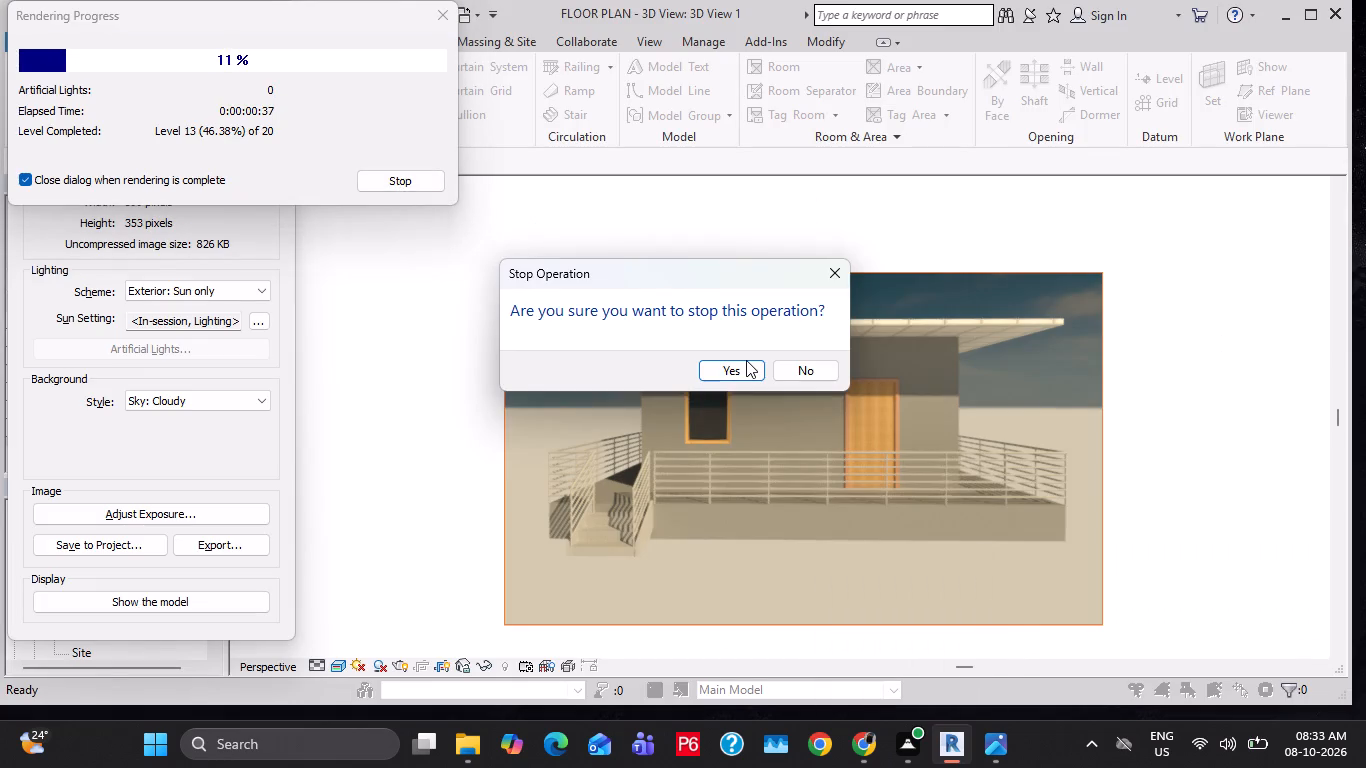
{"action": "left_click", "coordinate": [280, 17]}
Open the Level 1 floor plan view.
{"action": "scroll", "coordinate": [153, 347], "scroll_direction": "up", "scroll_amount": 2}
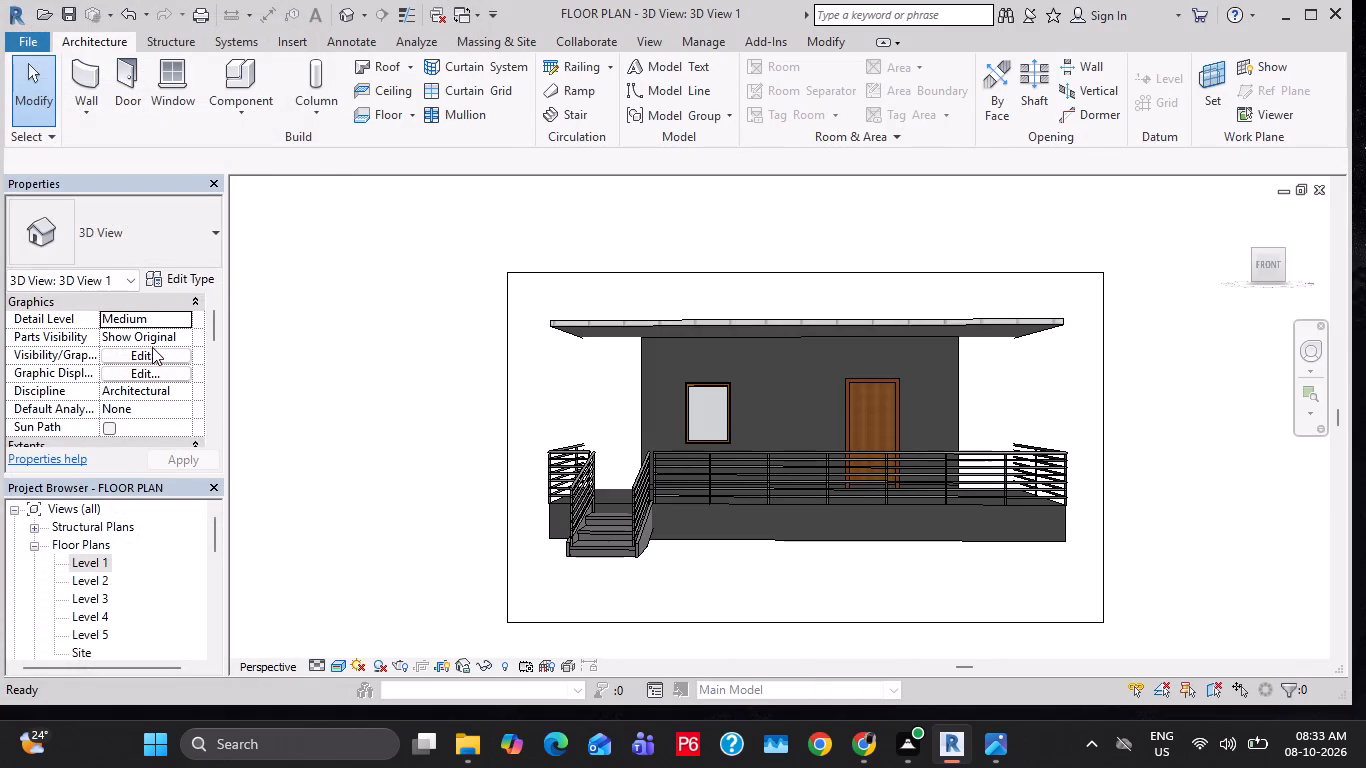
{"action": "scroll", "coordinate": [148, 509], "scroll_direction": "down", "scroll_amount": 18}
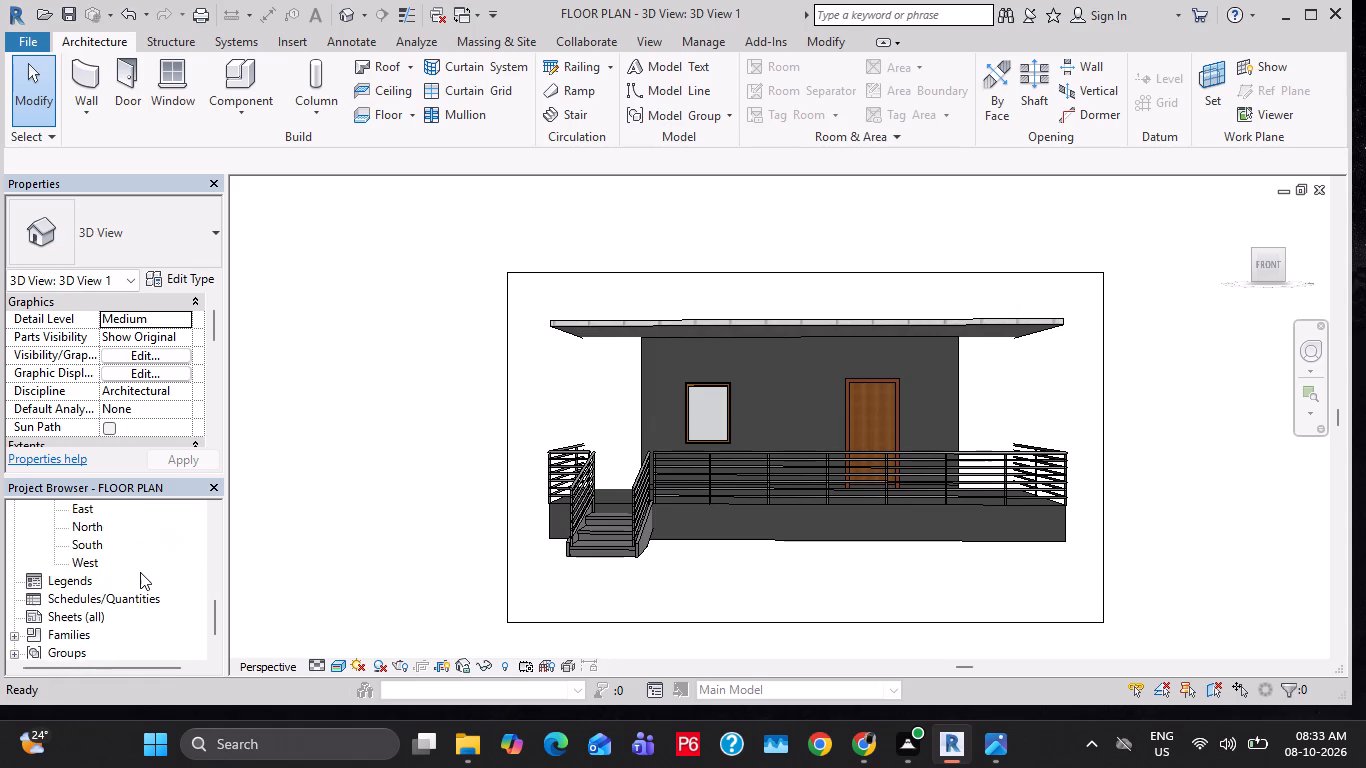
{"action": "scroll", "coordinate": [140, 572], "scroll_direction": "down", "scroll_amount": 3}
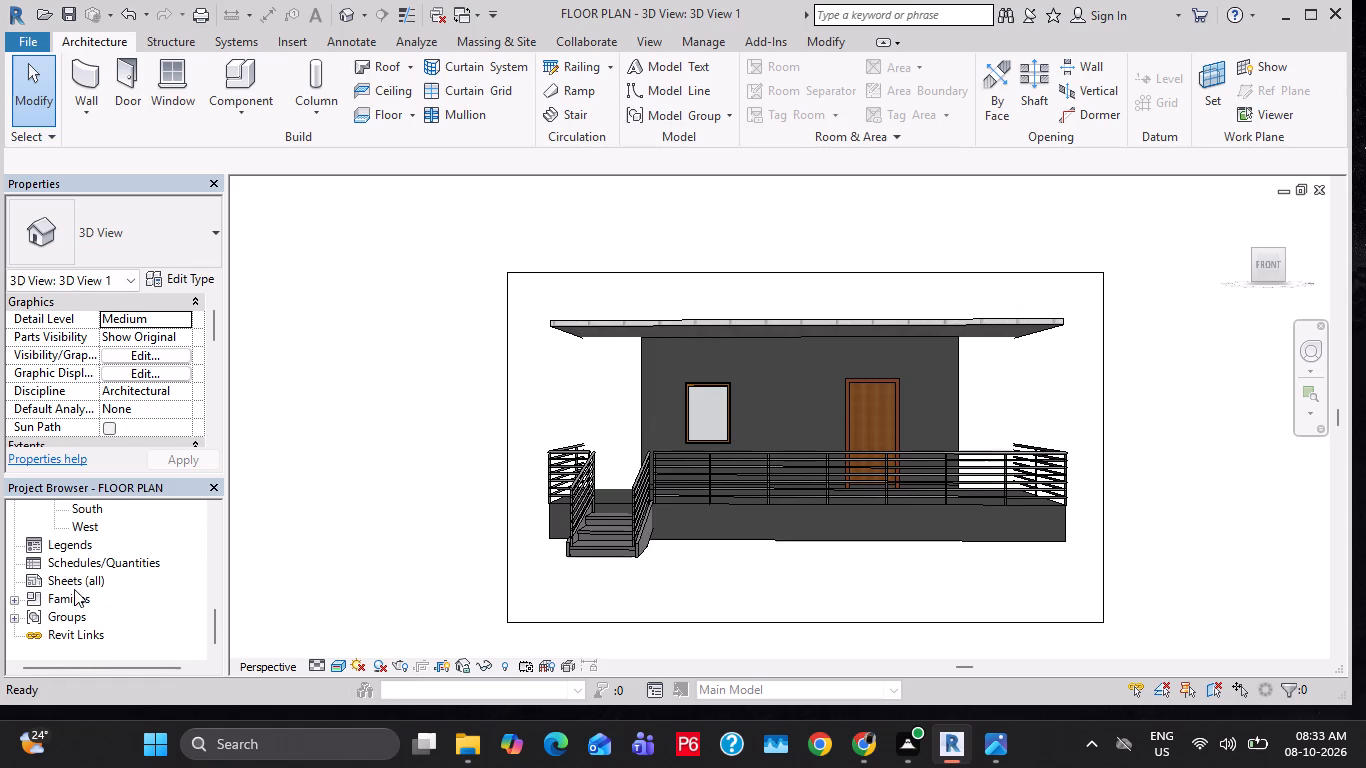
{"action": "double_click", "coordinate": [77, 587]}
{"action": "double_click", "coordinate": [77, 586]}
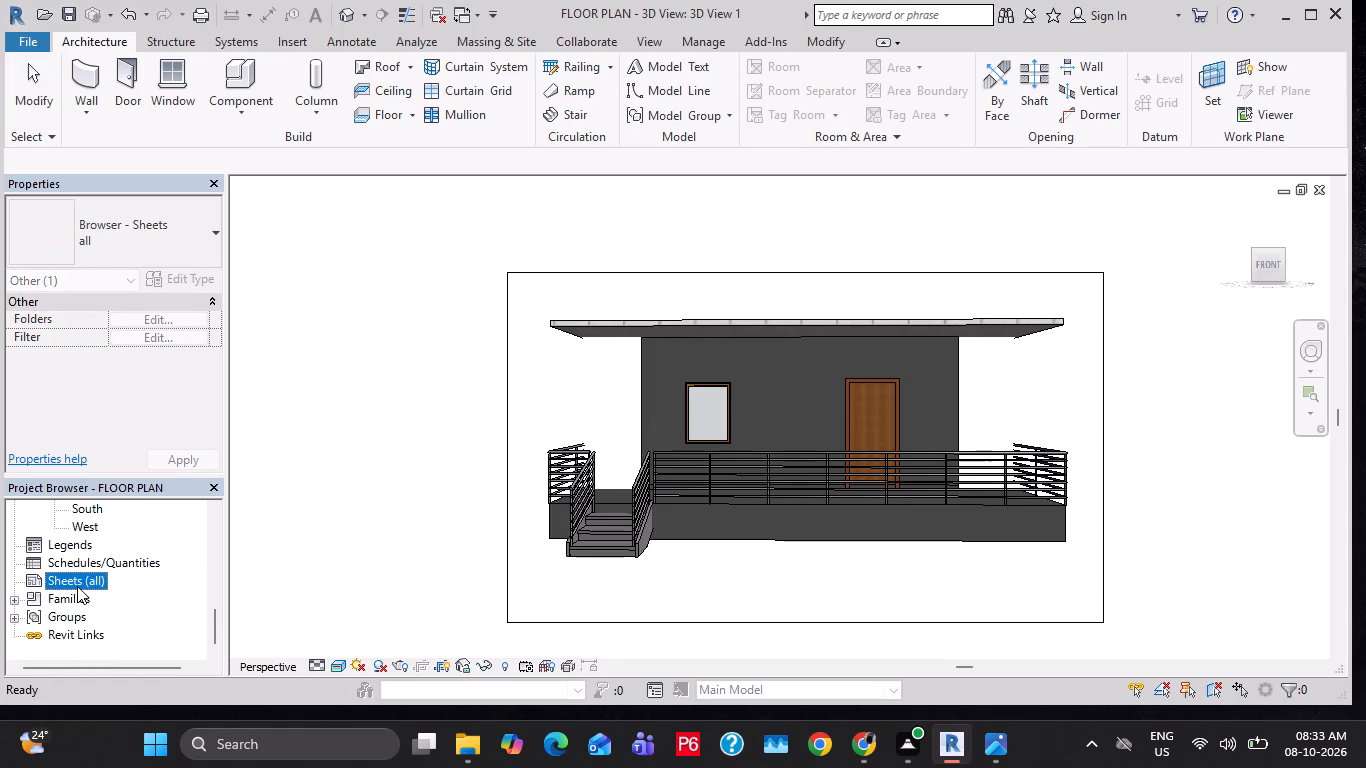
{"action": "double_click", "coordinate": [77, 586]}
{"action": "scroll", "coordinate": [95, 532], "scroll_direction": "up", "scroll_amount": 20}
{"action": "scroll", "coordinate": [95, 532], "scroll_direction": "up", "scroll_amount": 7}
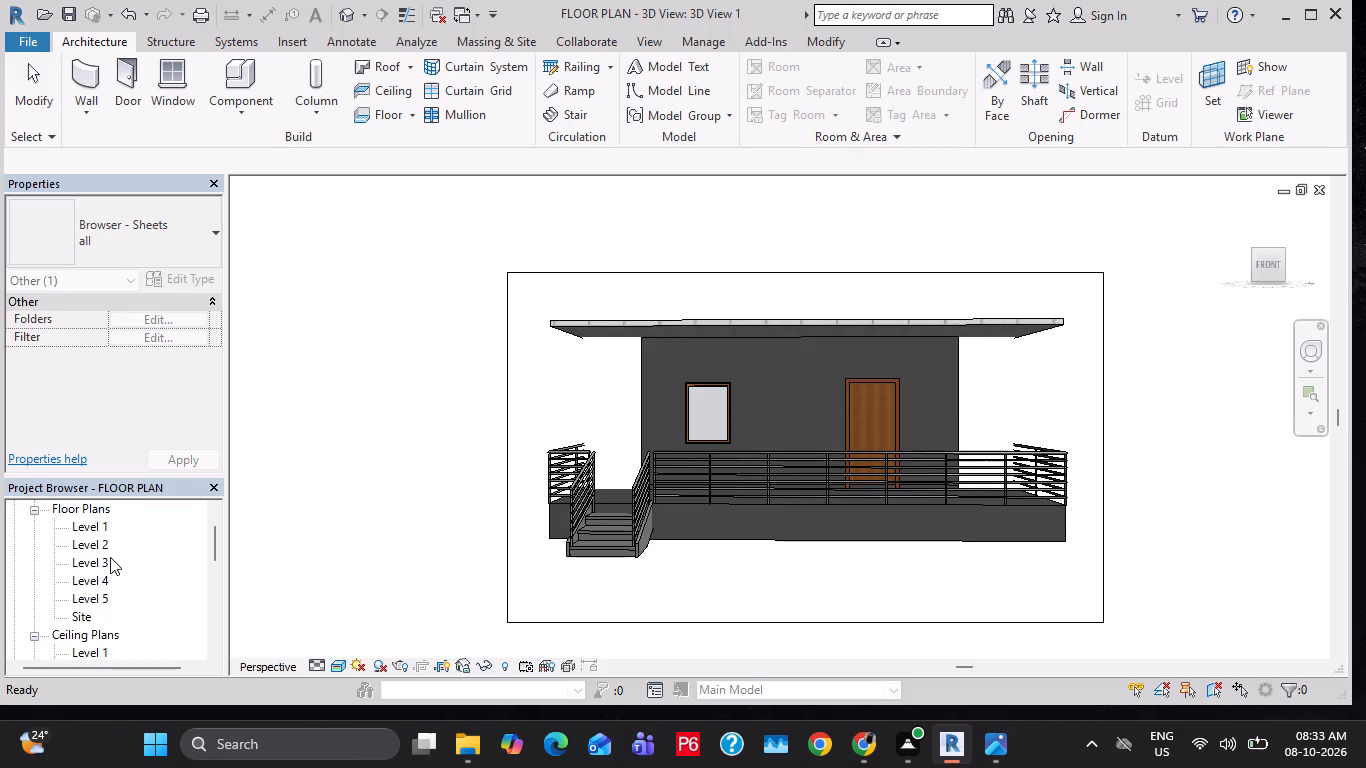
{"action": "double_click", "coordinate": [105, 563]}
Look through the project's families, sheets, schedules and legends.
{"action": "scroll", "coordinate": [105, 567], "scroll_direction": "down", "scroll_amount": 2}
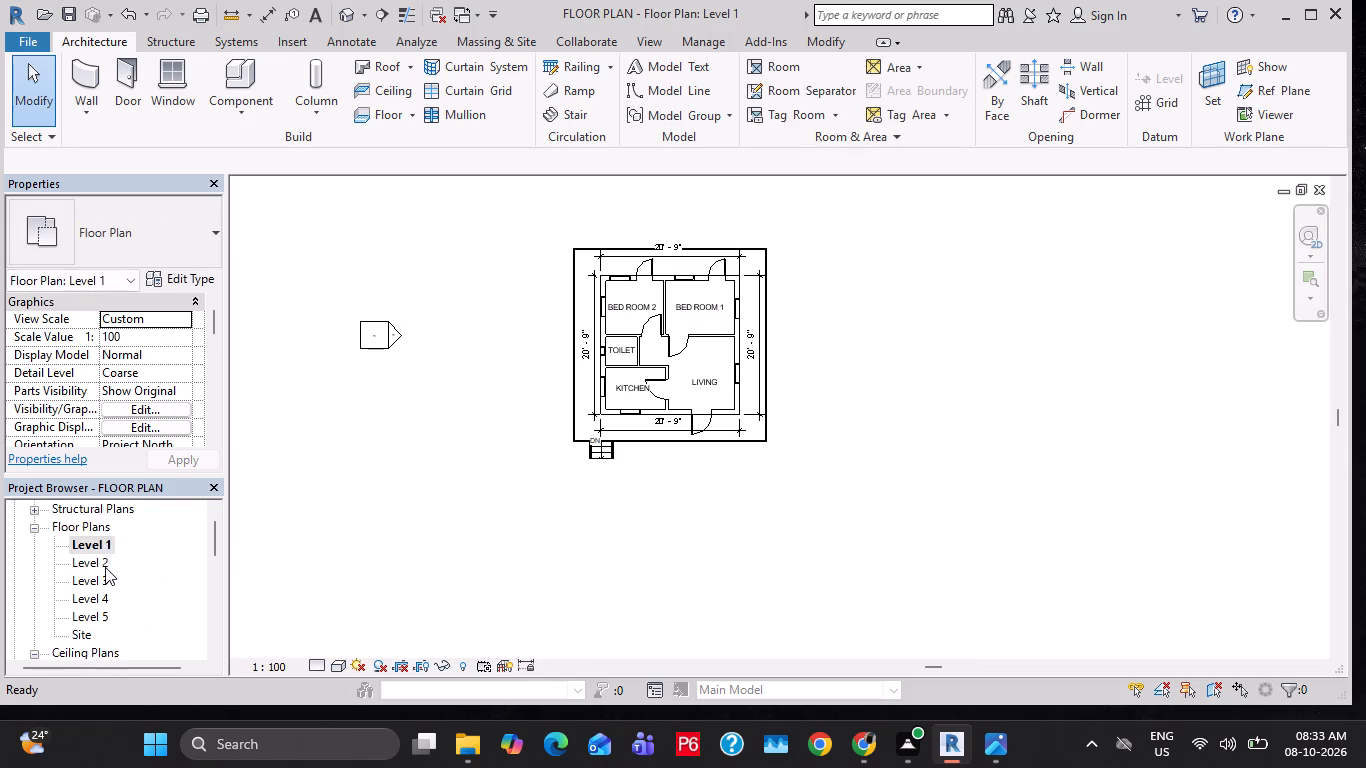
{"action": "scroll", "coordinate": [105, 567], "scroll_direction": "down", "scroll_amount": 16}
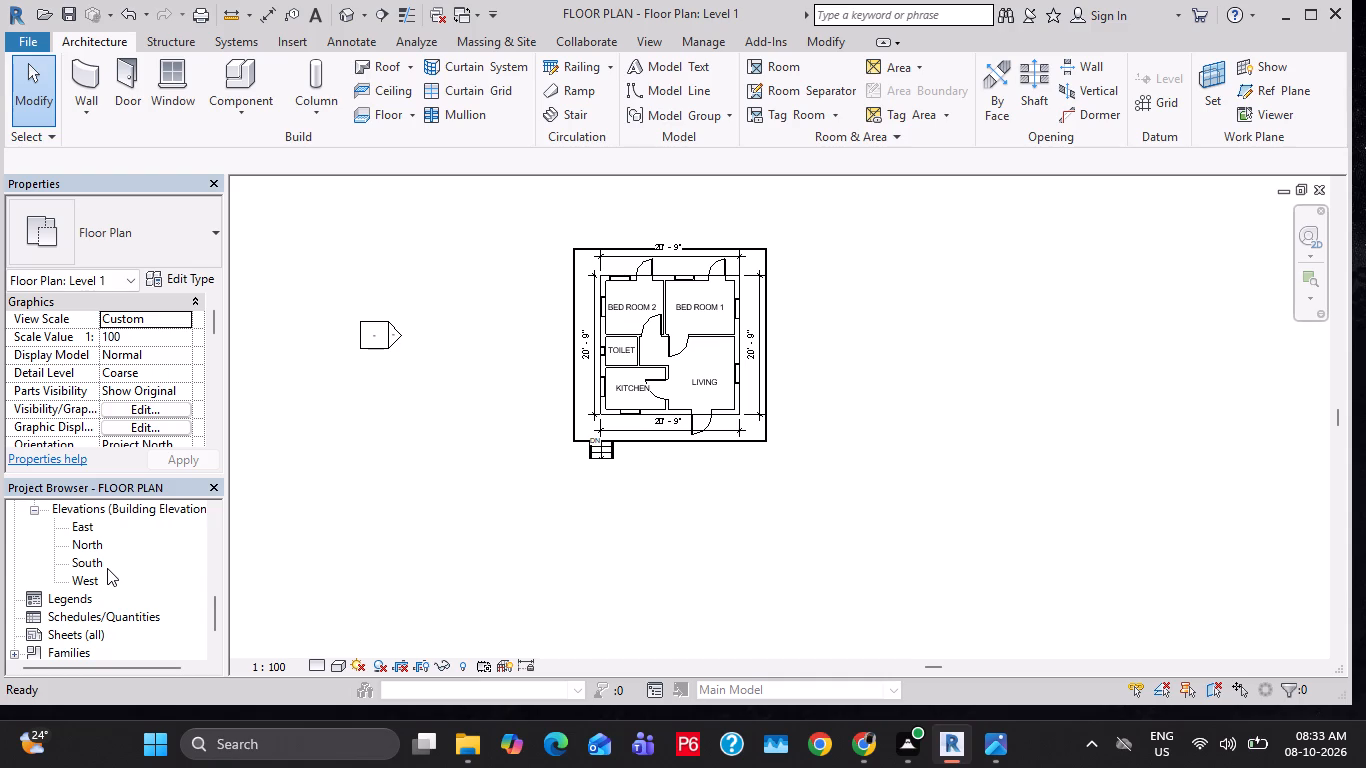
{"action": "scroll", "coordinate": [107, 568], "scroll_direction": "down", "scroll_amount": 7}
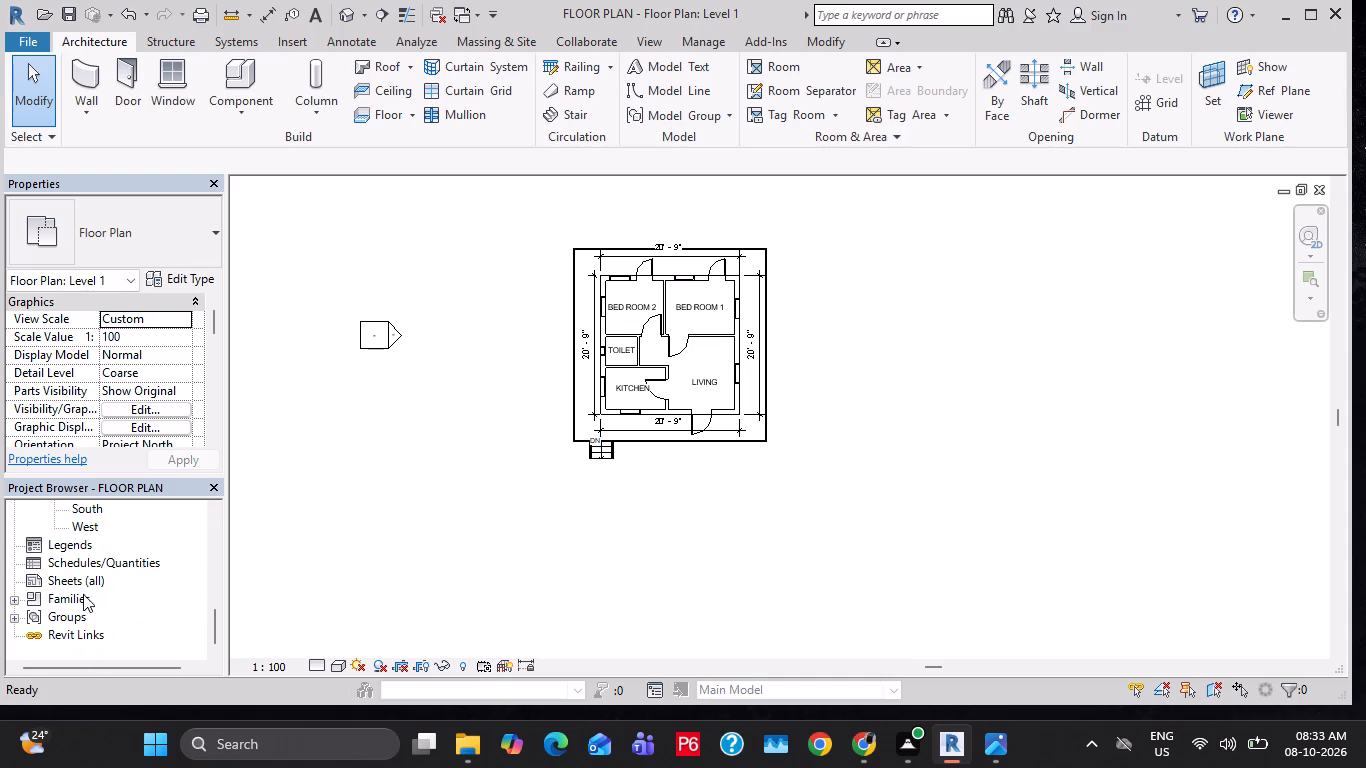
{"action": "double_click", "coordinate": [81, 596]}
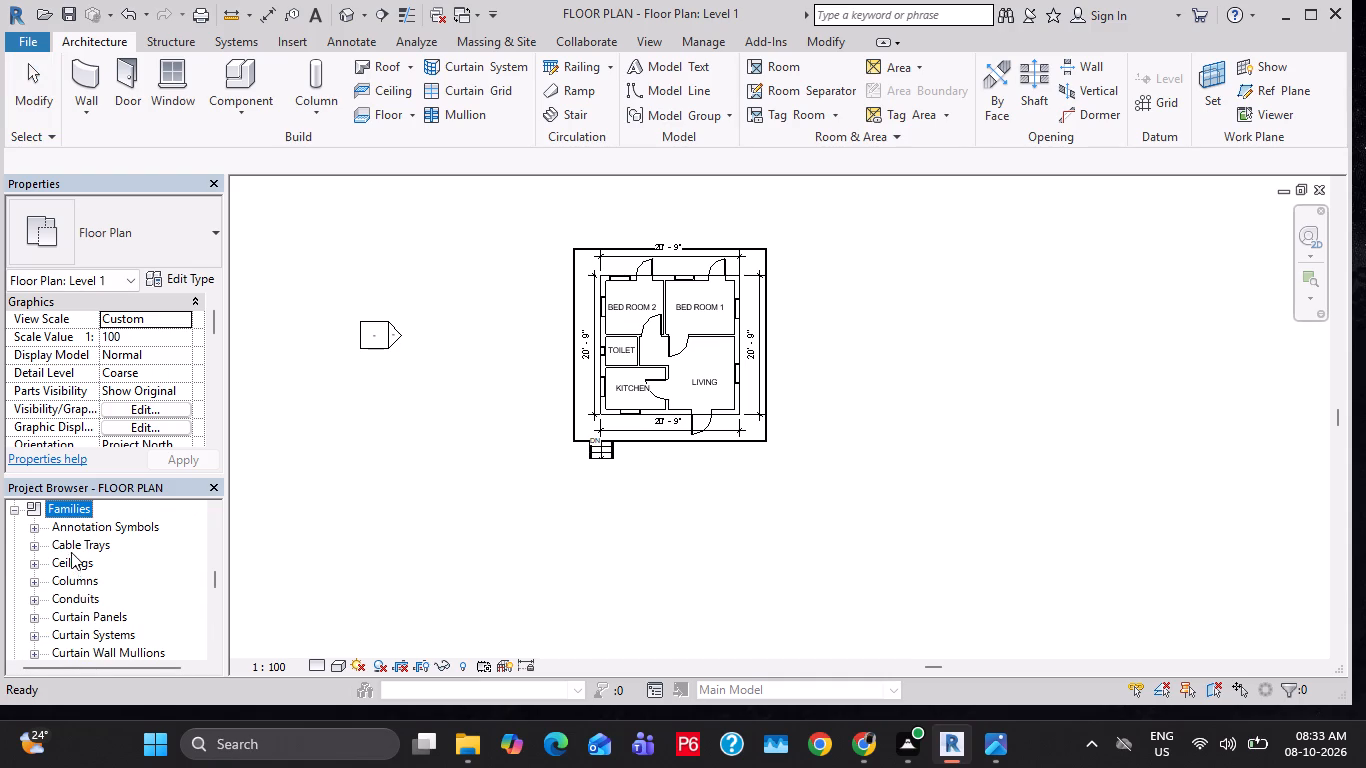
{"action": "scroll", "coordinate": [71, 552], "scroll_direction": "up", "scroll_amount": 3}
{"action": "left_click", "coordinate": [11, 567]}
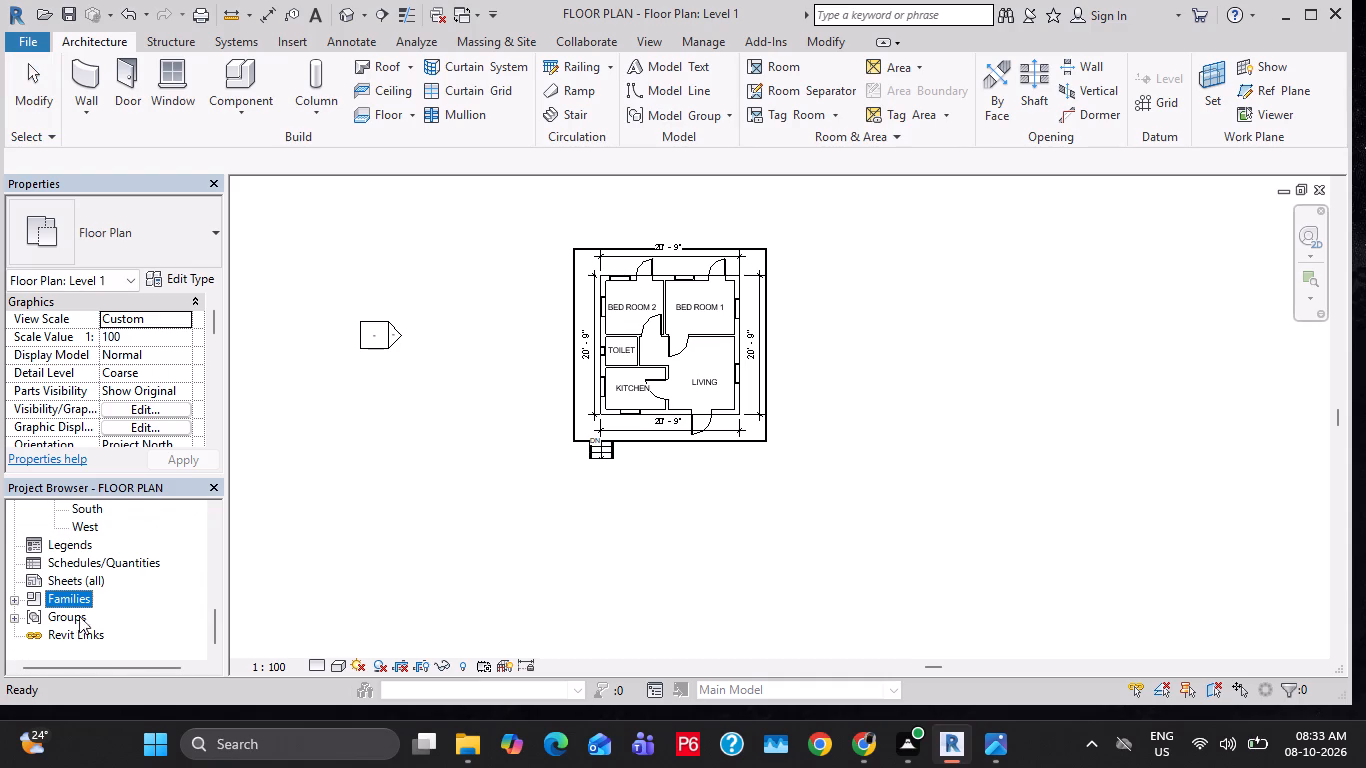
{"action": "left_click", "coordinate": [73, 576]}
{"action": "double_click", "coordinate": [30, 578]}
{"action": "double_click", "coordinate": [87, 581]}
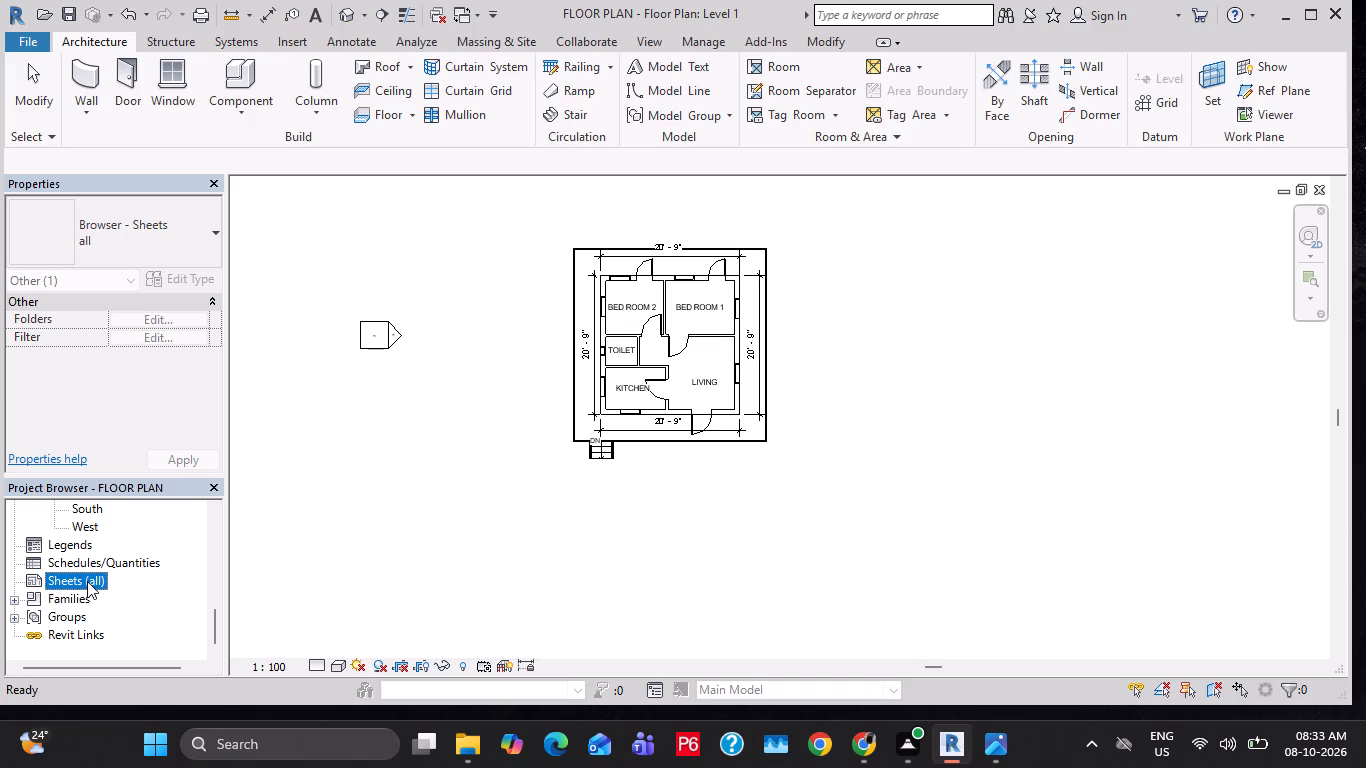
{"action": "left_click", "coordinate": [136, 558]}
{"action": "double_click", "coordinate": [136, 558]}
{"action": "left_click", "coordinate": [65, 534]}
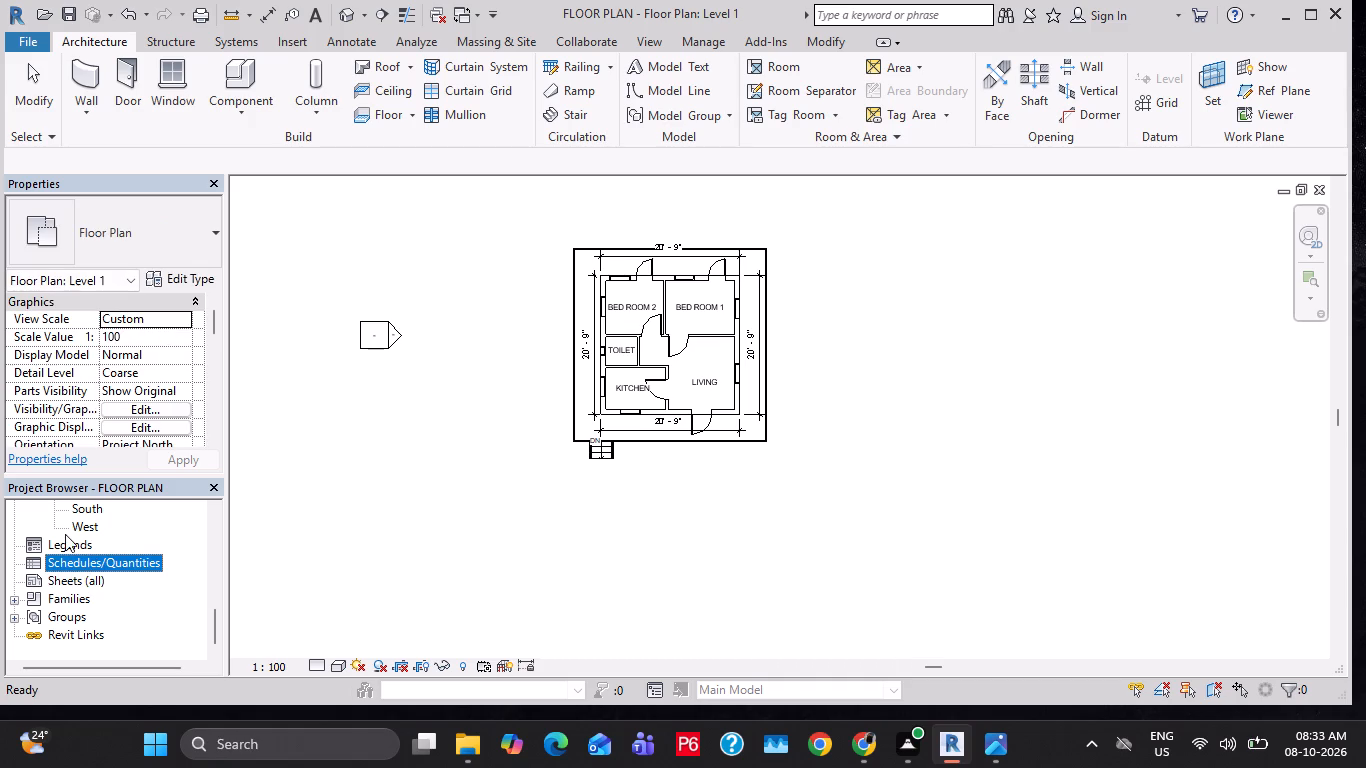
{"action": "double_click", "coordinate": [65, 544]}
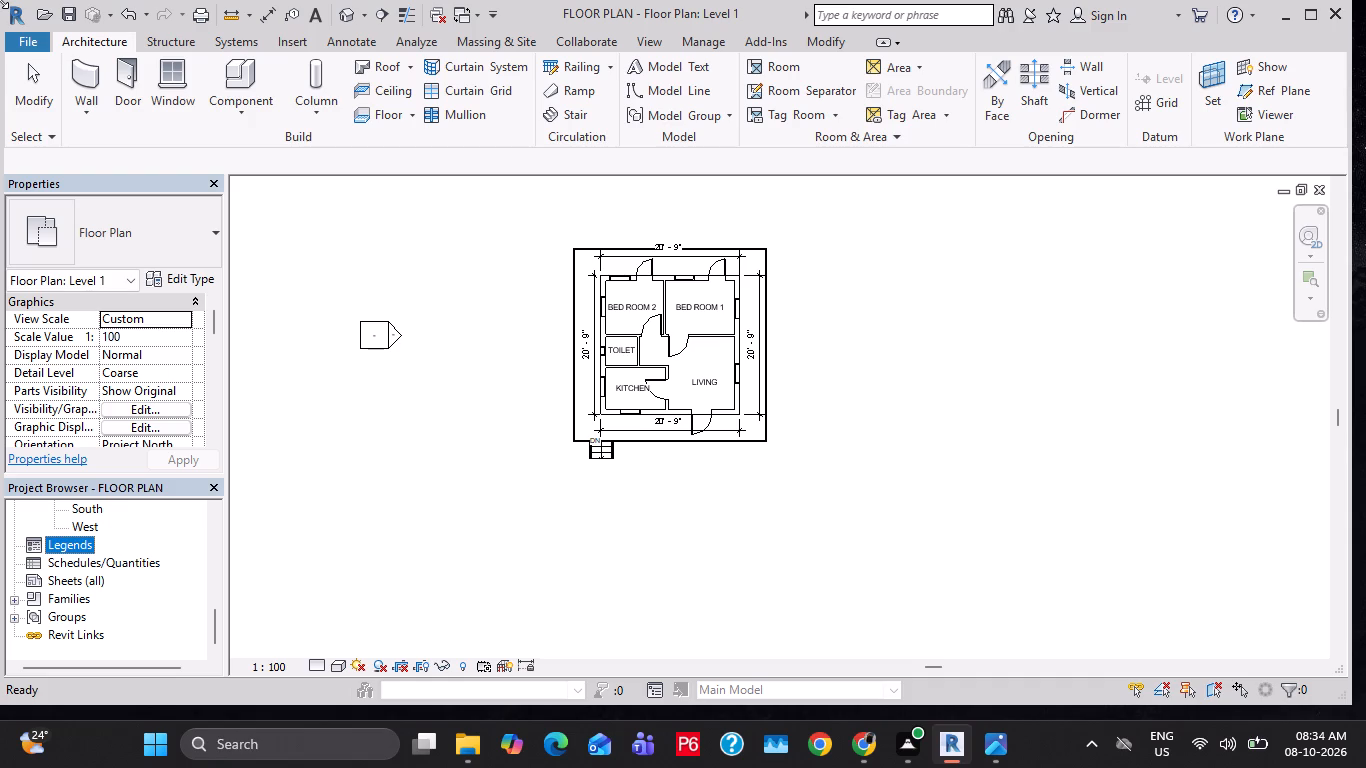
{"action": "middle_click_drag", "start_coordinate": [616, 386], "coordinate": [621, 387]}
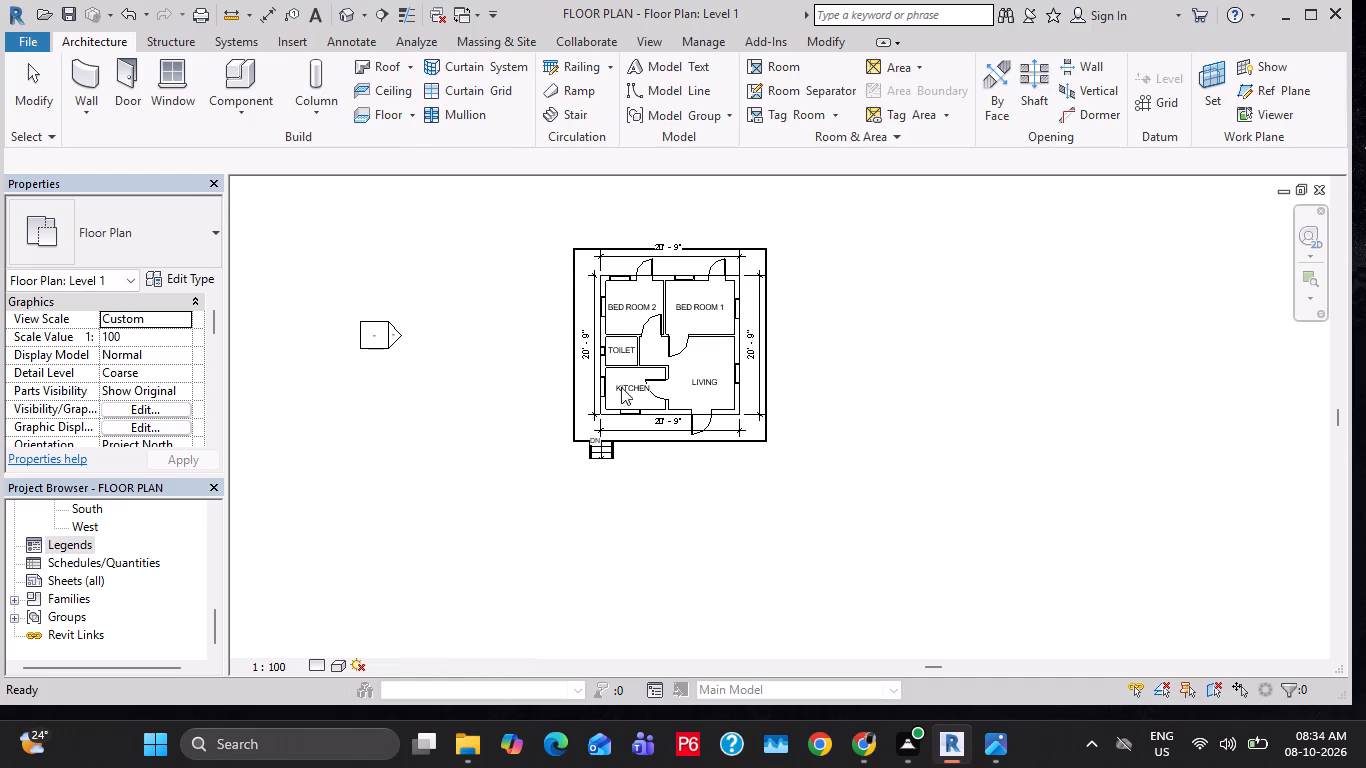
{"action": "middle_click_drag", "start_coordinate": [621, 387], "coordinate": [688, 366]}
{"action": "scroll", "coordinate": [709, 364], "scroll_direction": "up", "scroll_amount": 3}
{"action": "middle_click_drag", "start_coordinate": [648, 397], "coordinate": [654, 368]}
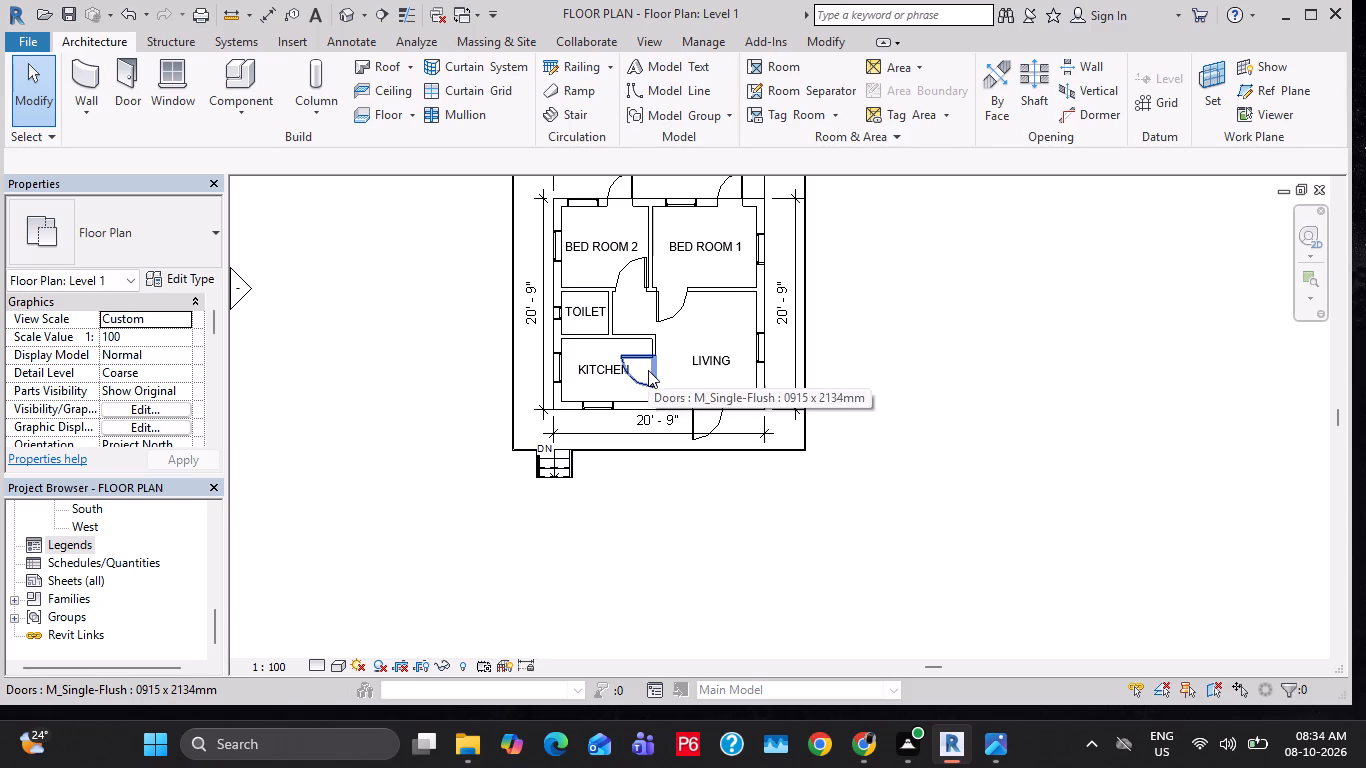
Create a new sheet using the A0 metric title block.
{"action": "left_click", "coordinate": [85, 539]}
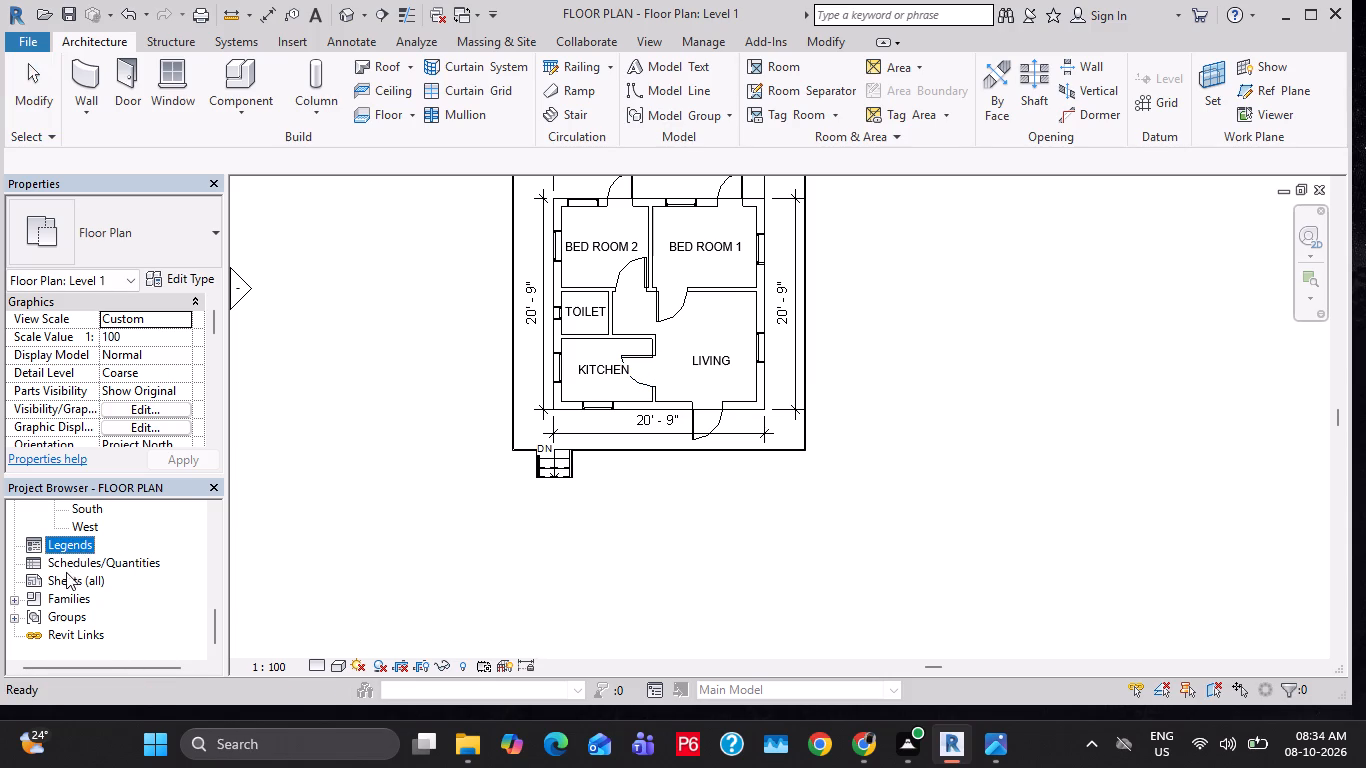
{"action": "left_click", "coordinate": [66, 566]}
{"action": "triple_click", "coordinate": [63, 575]}
{"action": "right_click", "coordinate": [63, 576]}
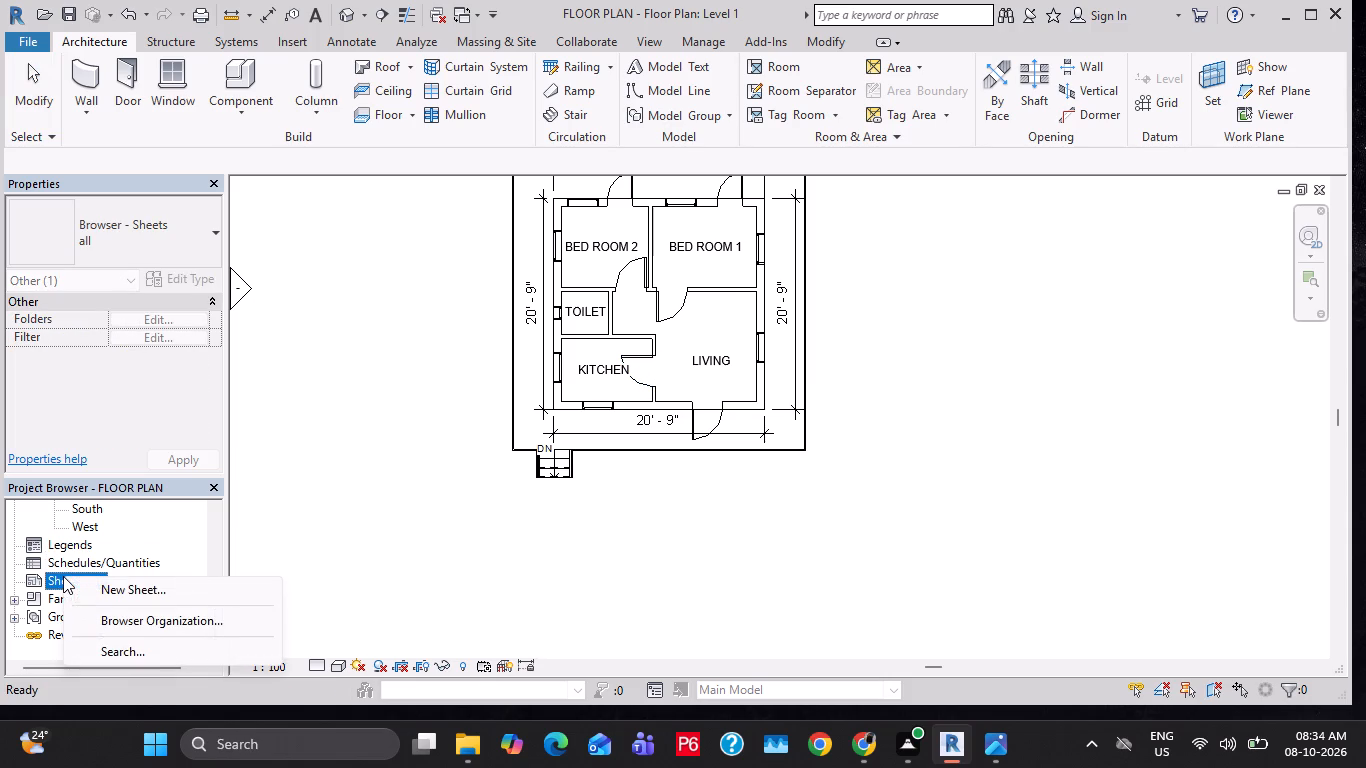
{"action": "left_click", "coordinate": [92, 589]}
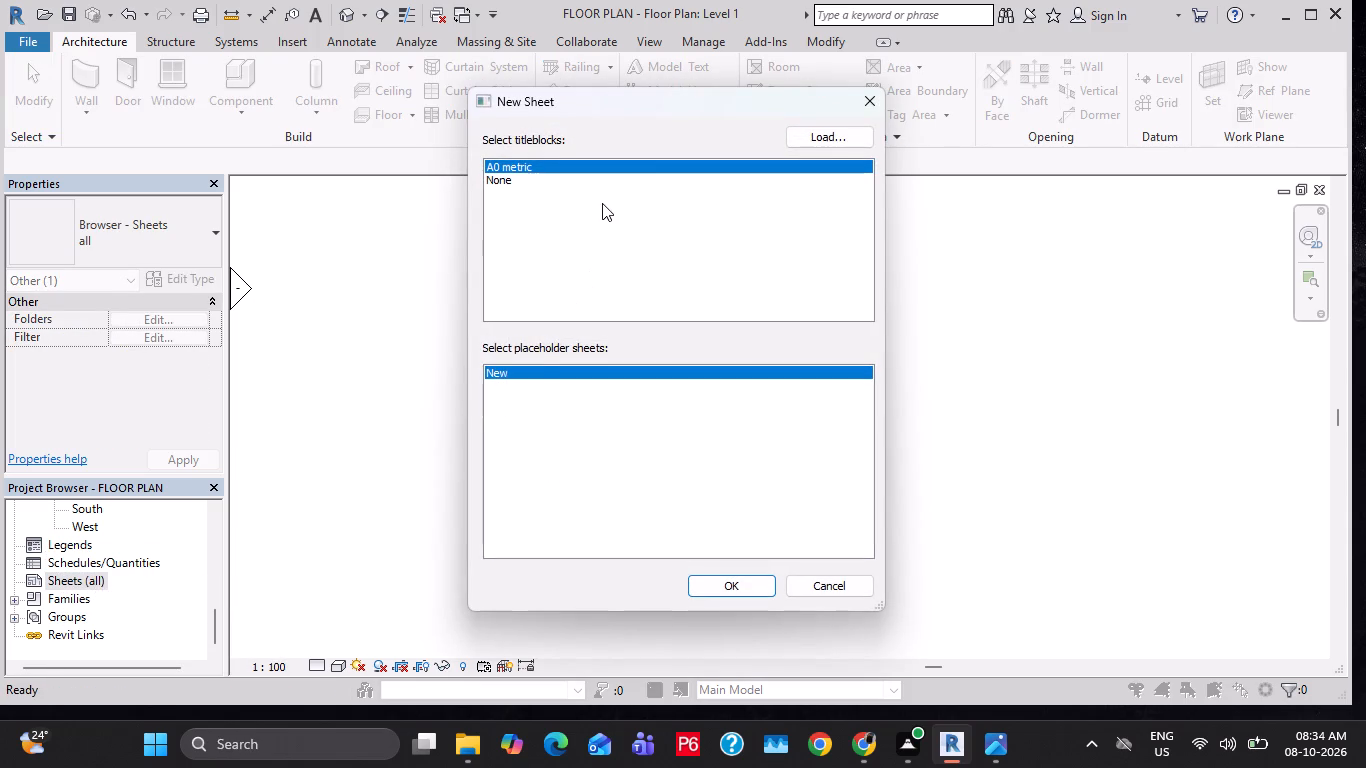
{"action": "left_click", "coordinate": [813, 145]}
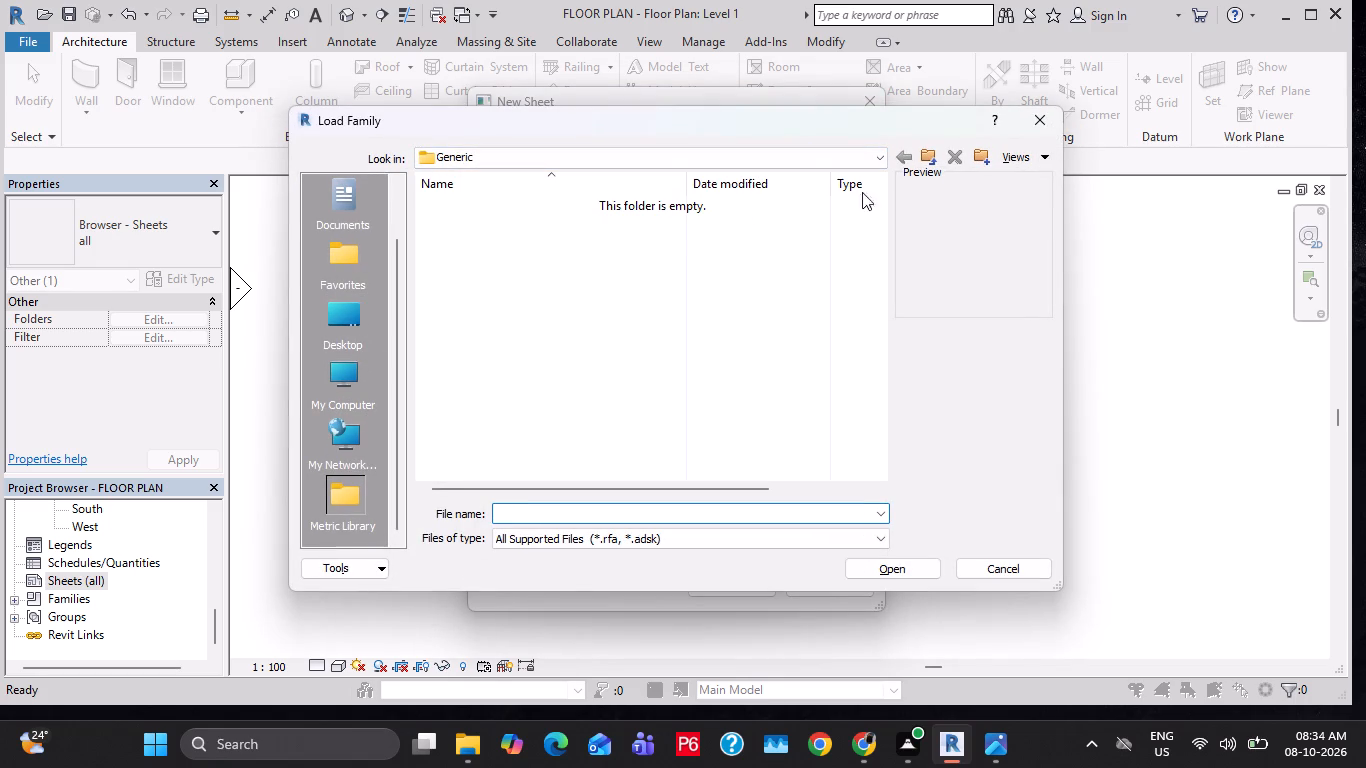
{"action": "left_click", "coordinate": [1028, 132]}
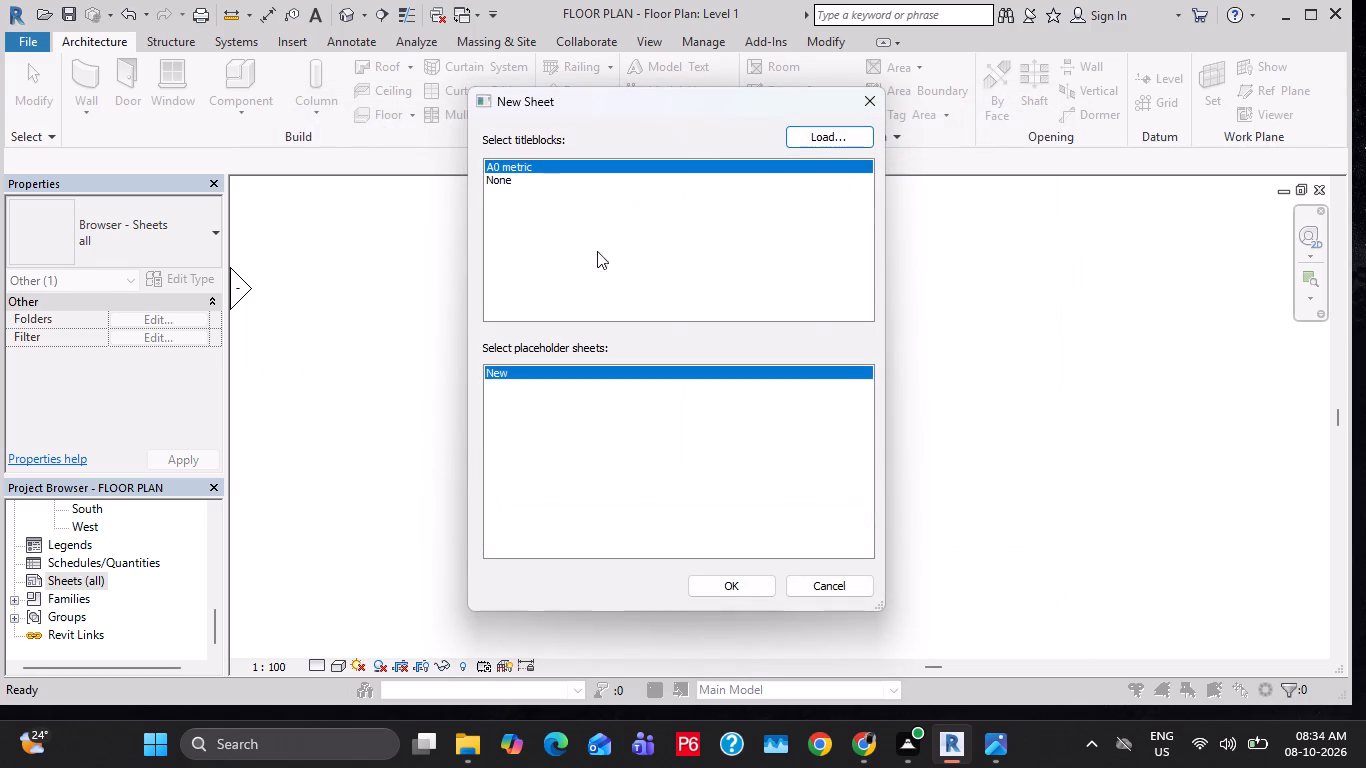
{"action": "left_click", "coordinate": [739, 585]}
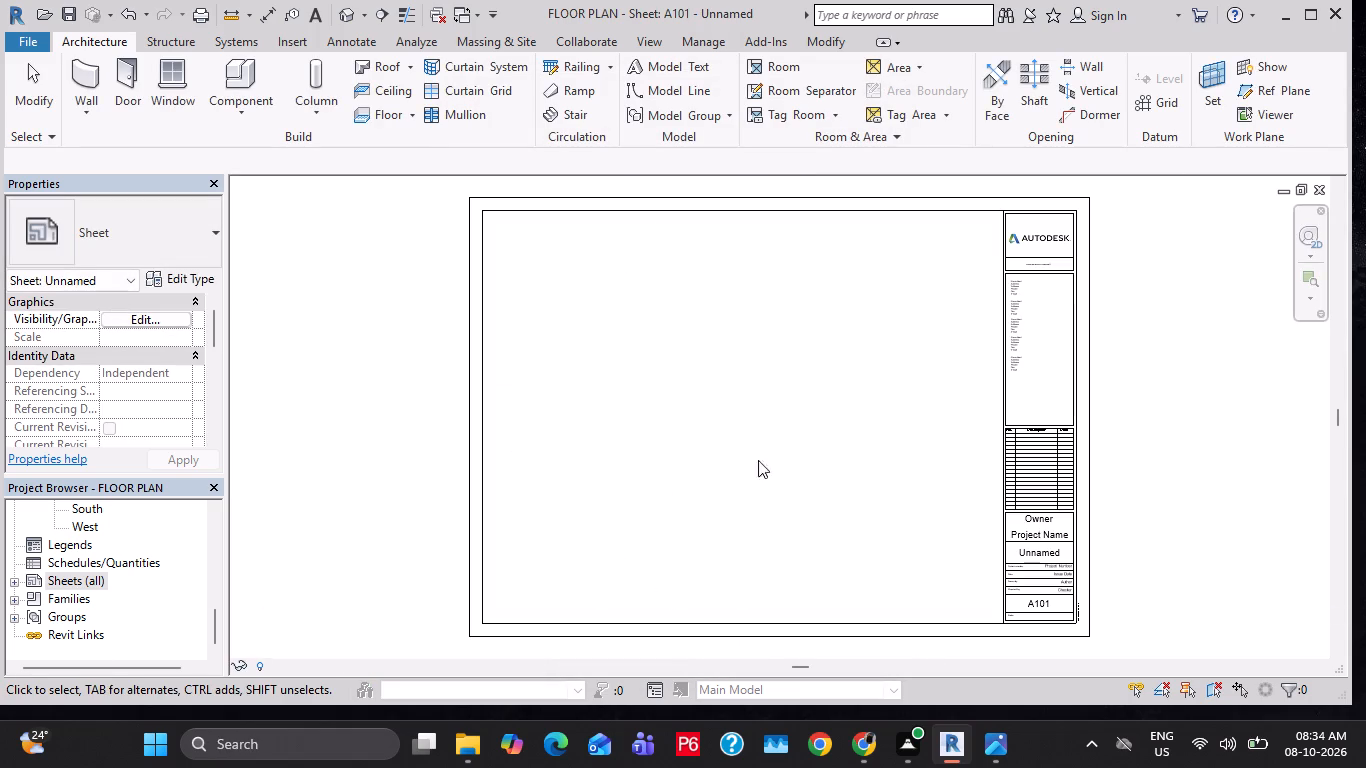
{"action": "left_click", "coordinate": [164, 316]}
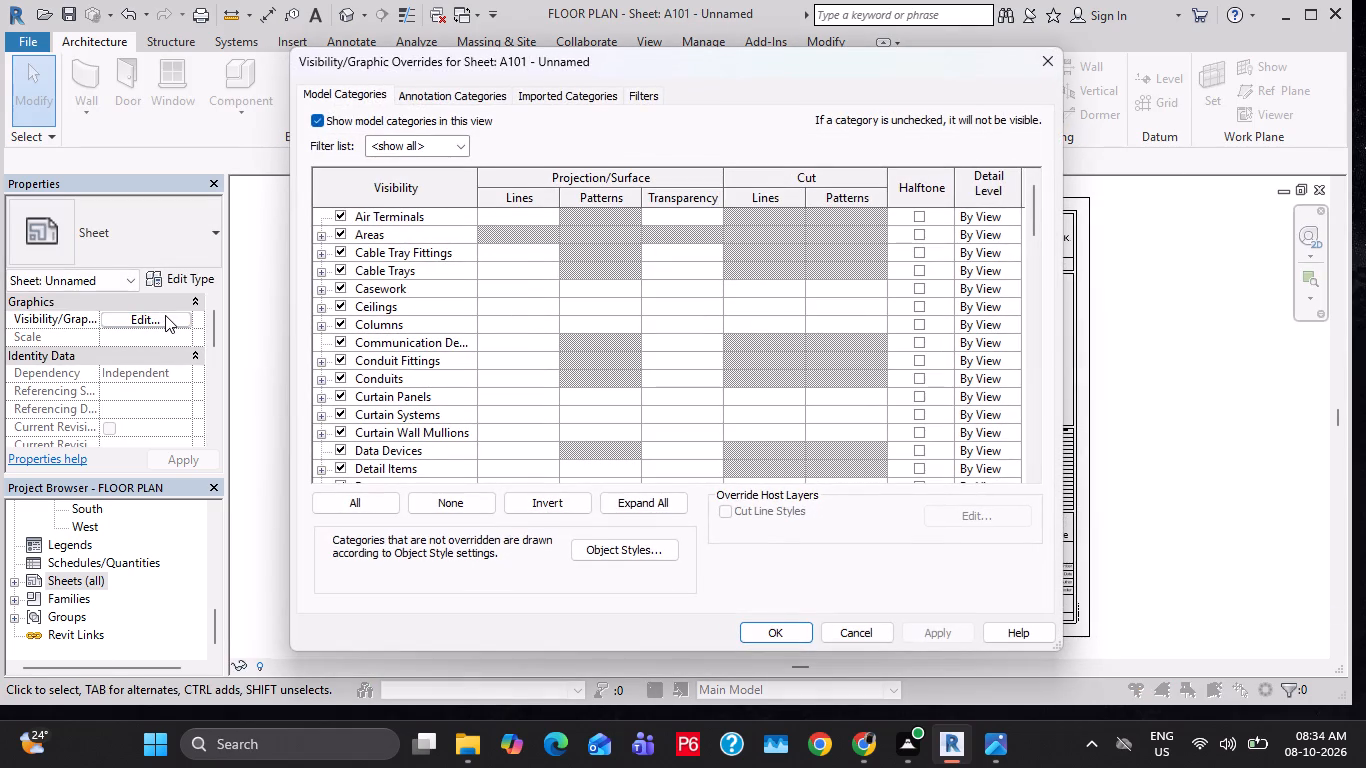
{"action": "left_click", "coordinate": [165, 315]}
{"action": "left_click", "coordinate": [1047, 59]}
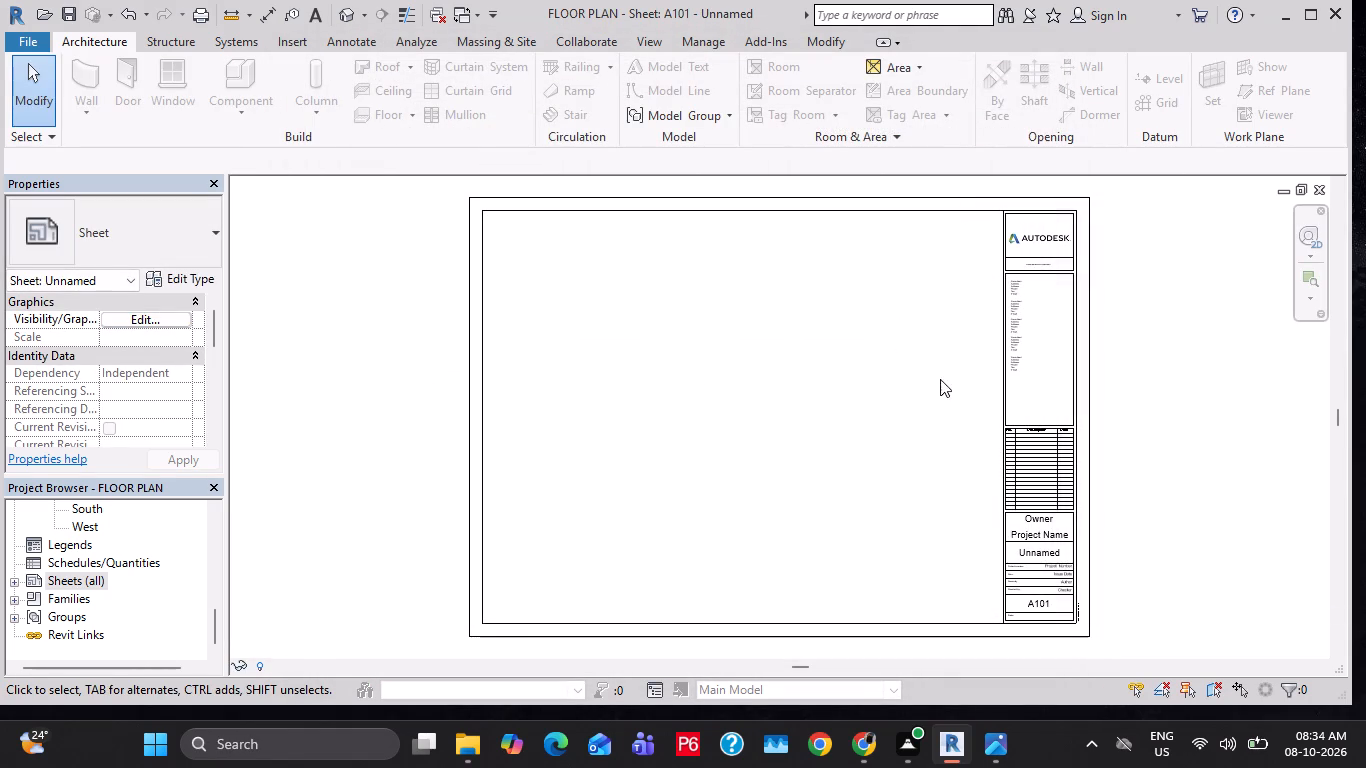
Inspect the title block and overall layout of the new A0 sheet.
{"action": "scroll", "coordinate": [1022, 546], "scroll_direction": "up", "scroll_amount": 4}
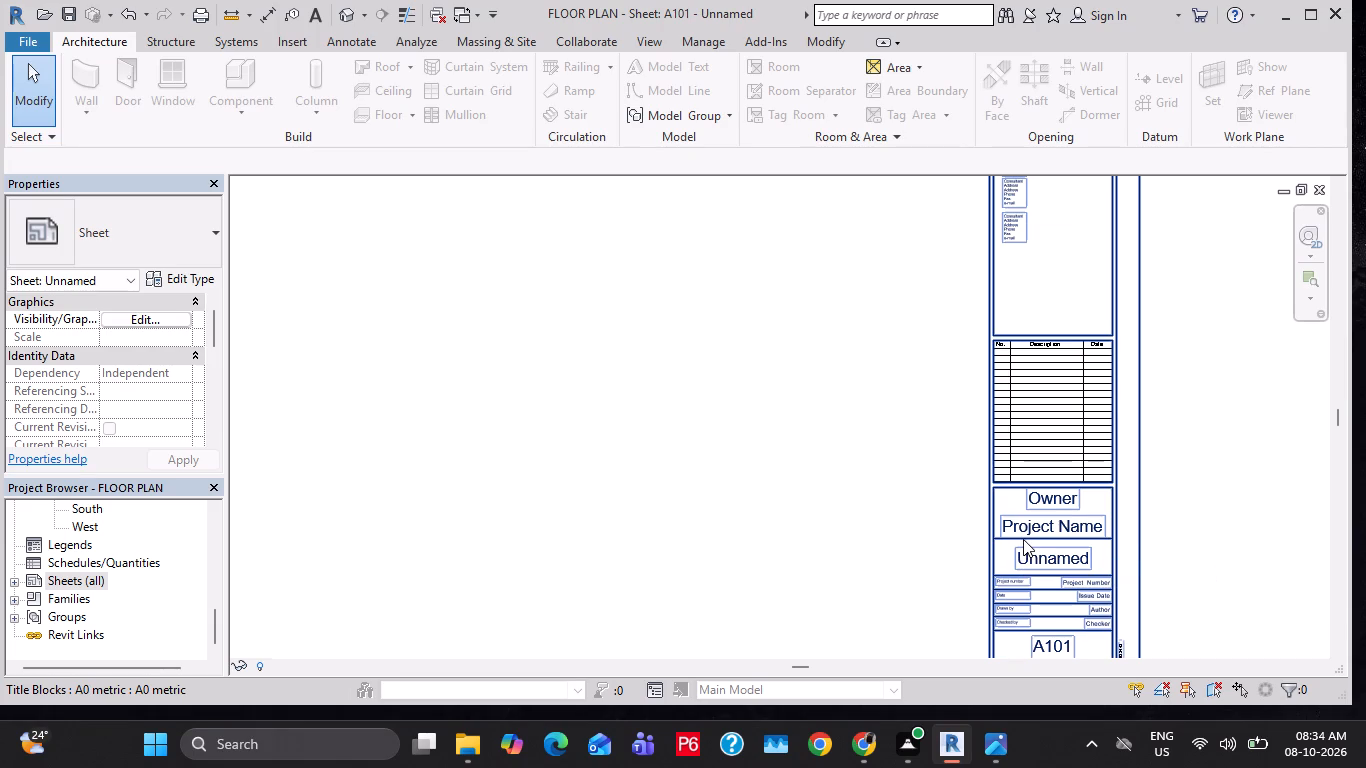
{"action": "middle_click_drag", "start_coordinate": [770, 323], "coordinate": [723, 271]}
{"action": "scroll", "coordinate": [731, 293], "scroll_direction": "down", "scroll_amount": 2}
{"action": "middle_click_drag", "start_coordinate": [599, 304], "coordinate": [718, 482]}
{"action": "scroll", "coordinate": [705, 485], "scroll_direction": "down", "scroll_amount": 3}
{"action": "middle_click_drag", "start_coordinate": [827, 400], "coordinate": [696, 357]}
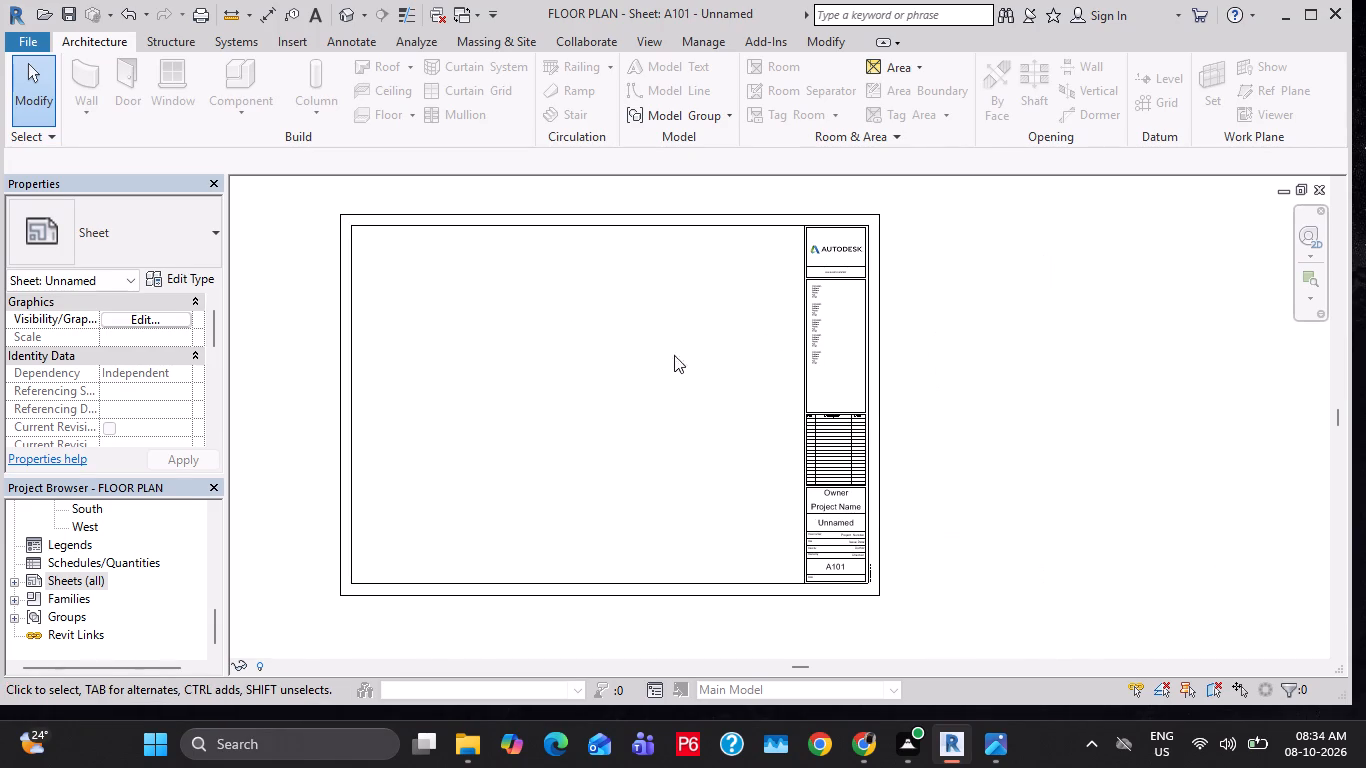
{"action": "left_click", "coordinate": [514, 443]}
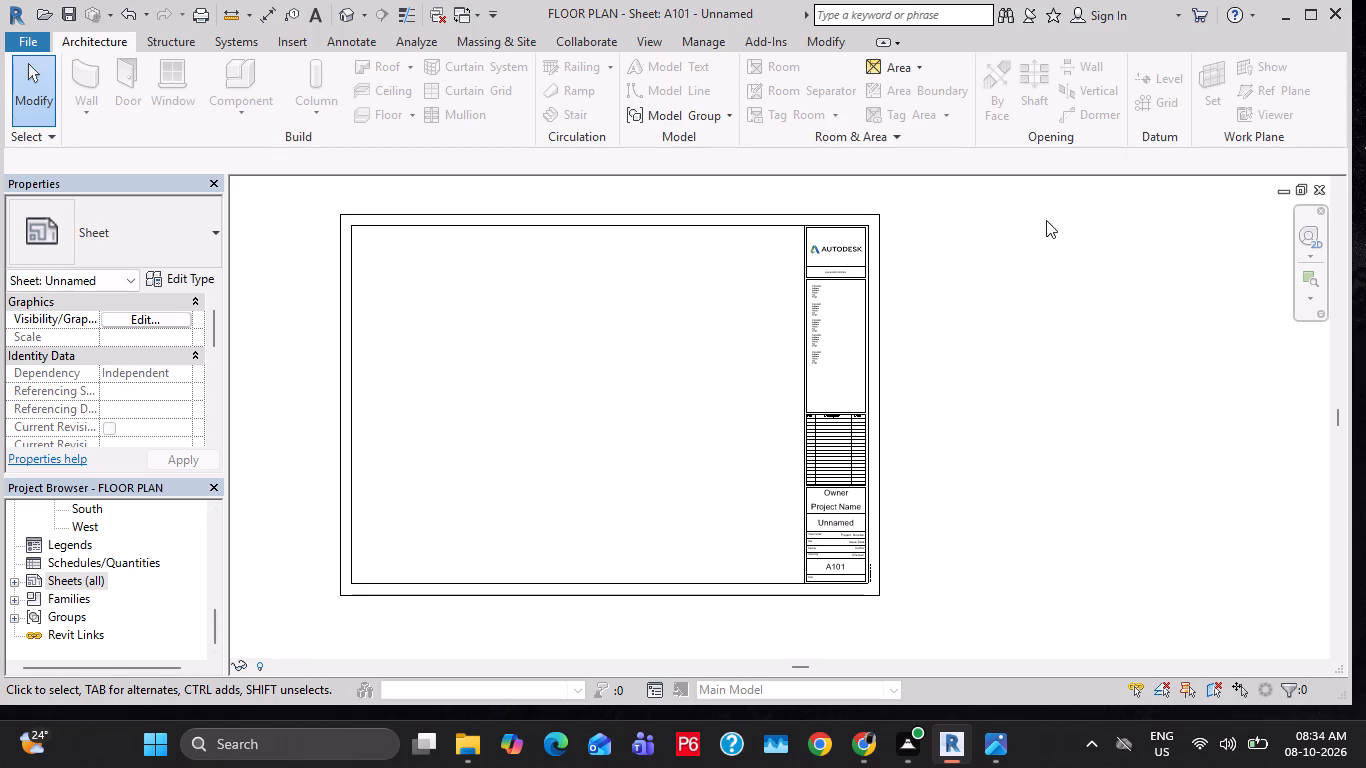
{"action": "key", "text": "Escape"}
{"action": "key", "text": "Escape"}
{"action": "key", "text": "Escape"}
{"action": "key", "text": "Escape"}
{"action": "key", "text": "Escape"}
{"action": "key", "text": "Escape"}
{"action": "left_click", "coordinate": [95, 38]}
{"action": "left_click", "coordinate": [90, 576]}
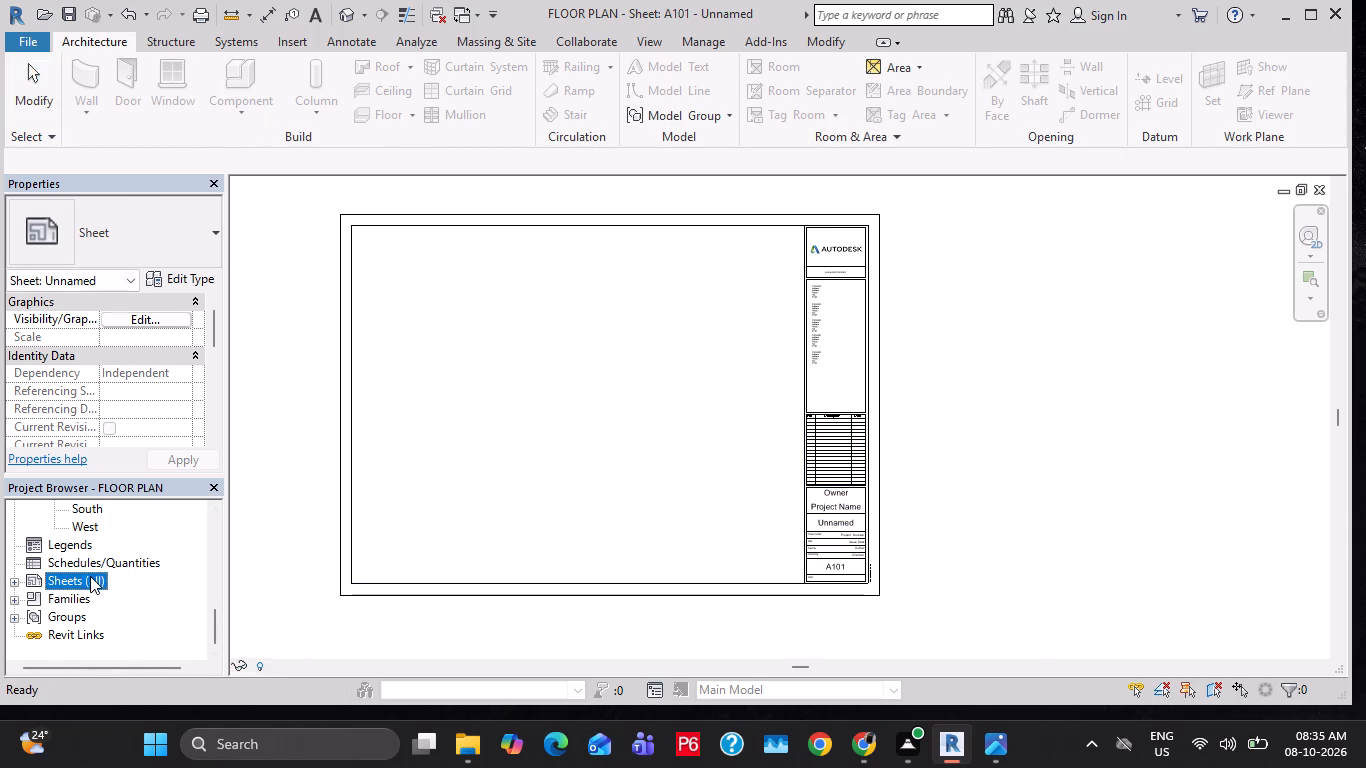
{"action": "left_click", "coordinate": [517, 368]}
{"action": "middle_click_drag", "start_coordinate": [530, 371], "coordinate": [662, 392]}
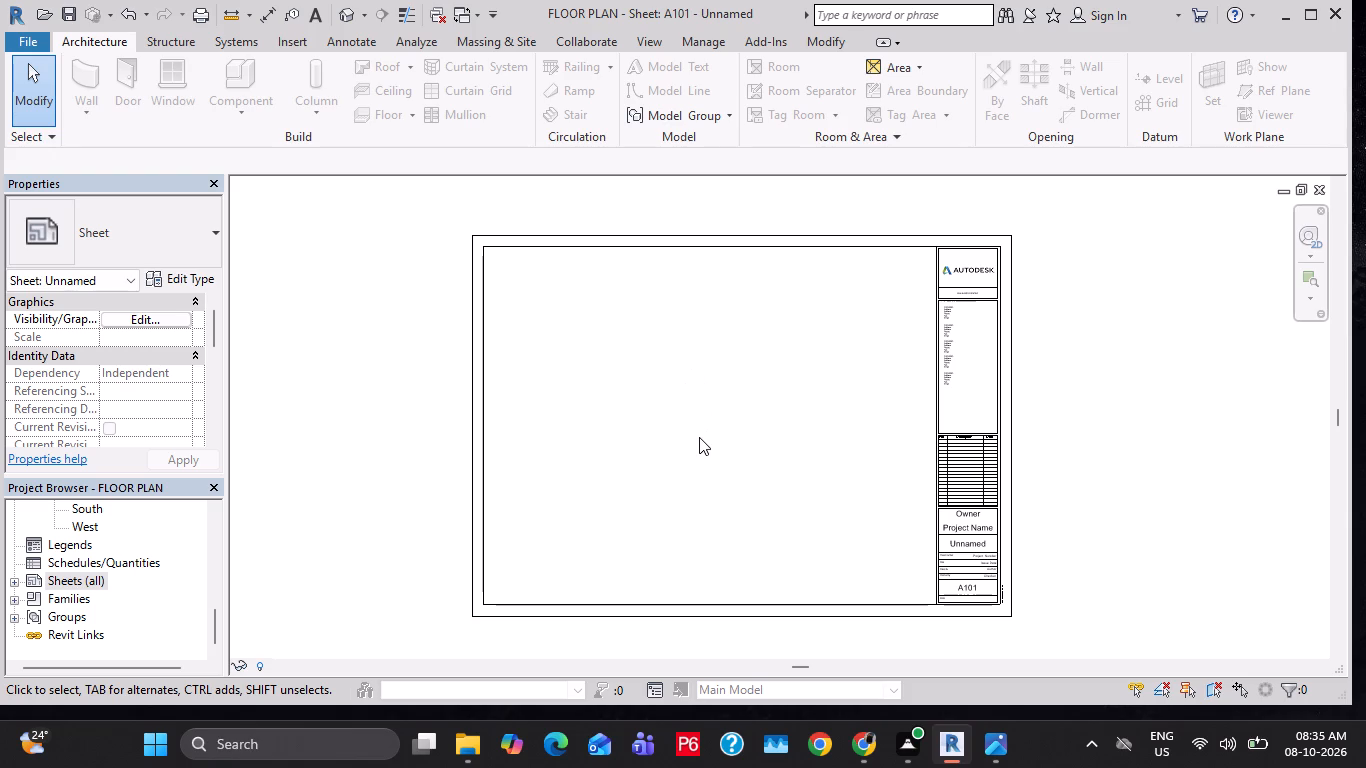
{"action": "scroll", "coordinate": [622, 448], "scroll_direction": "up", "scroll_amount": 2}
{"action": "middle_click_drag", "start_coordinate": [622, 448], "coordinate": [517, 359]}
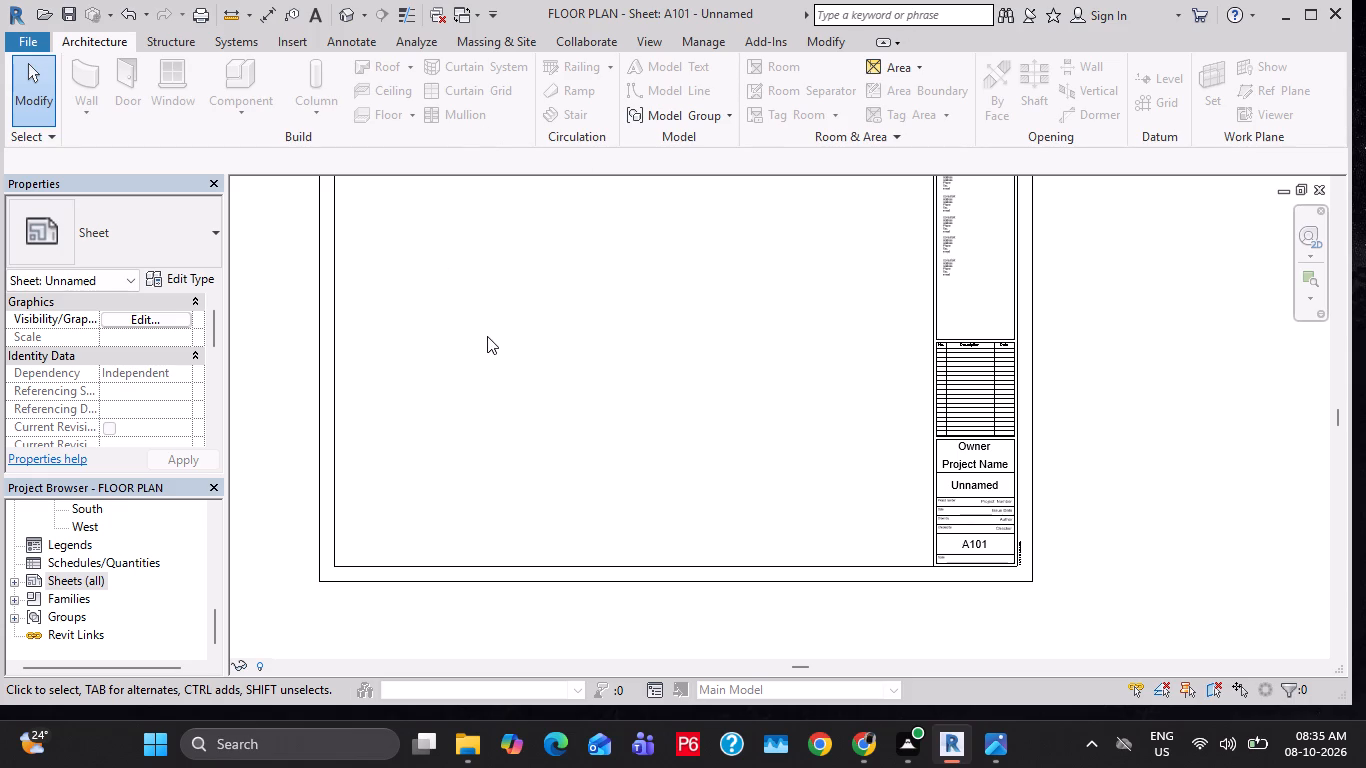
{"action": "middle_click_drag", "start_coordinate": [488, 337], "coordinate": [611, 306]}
Expand the project's list of sheets and open sheet A101.
{"action": "left_click", "coordinate": [81, 577]}
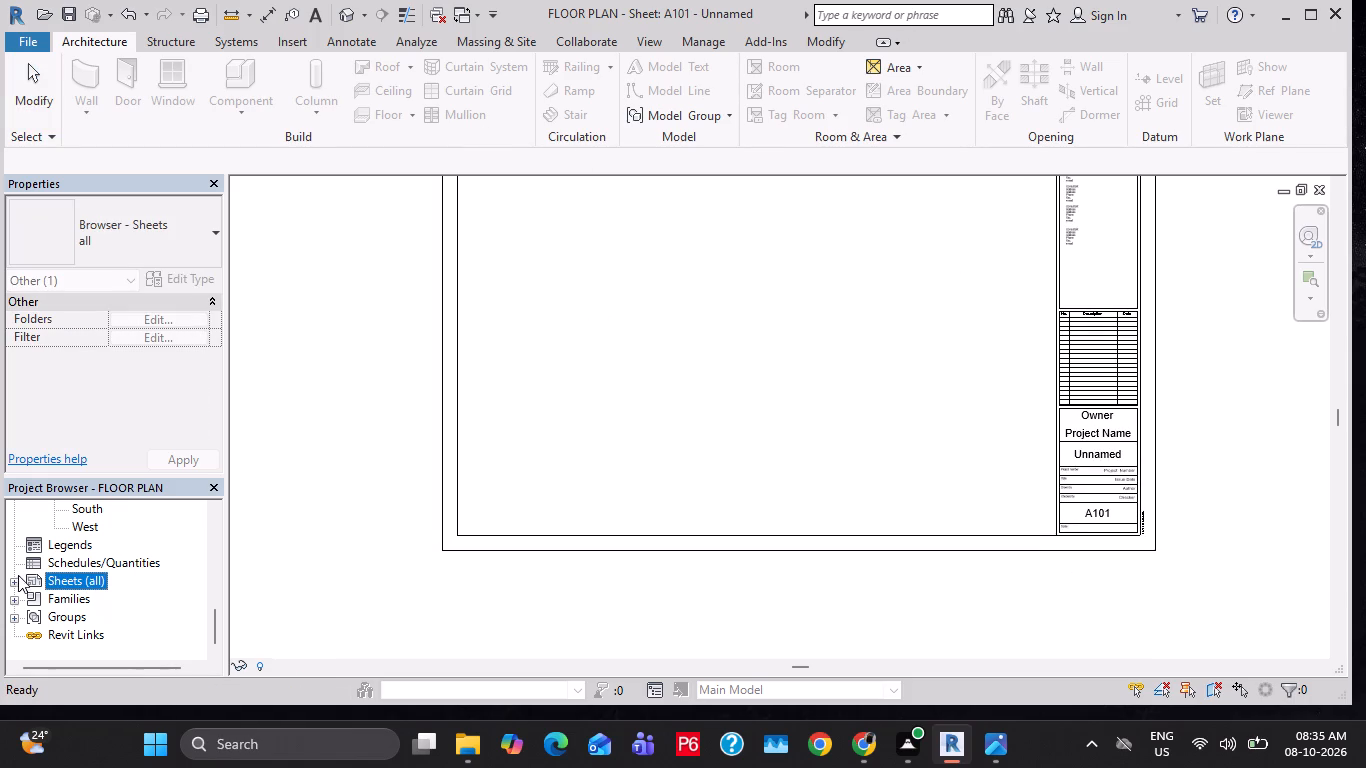
{"action": "left_click", "coordinate": [0, 589]}
{"action": "left_click", "coordinate": [13, 586]}
{"action": "double_click", "coordinate": [85, 601]}
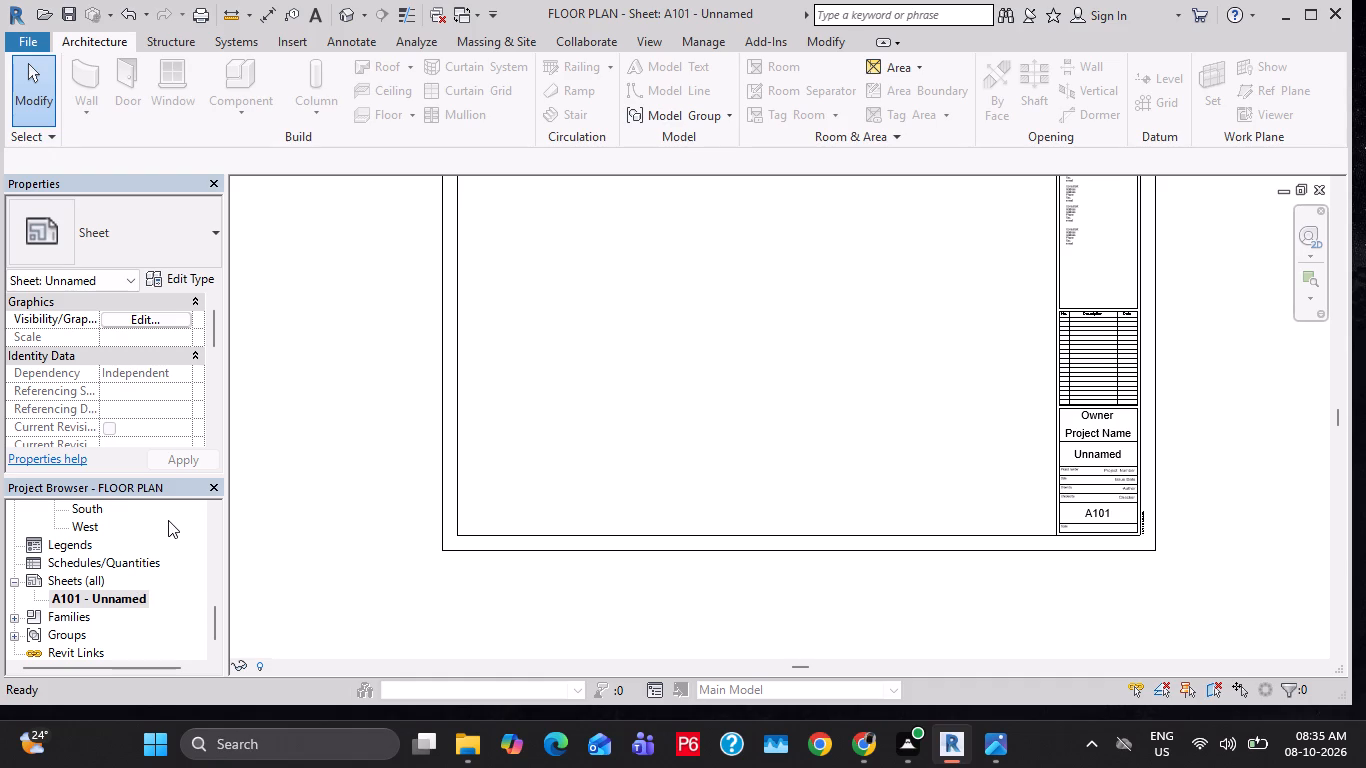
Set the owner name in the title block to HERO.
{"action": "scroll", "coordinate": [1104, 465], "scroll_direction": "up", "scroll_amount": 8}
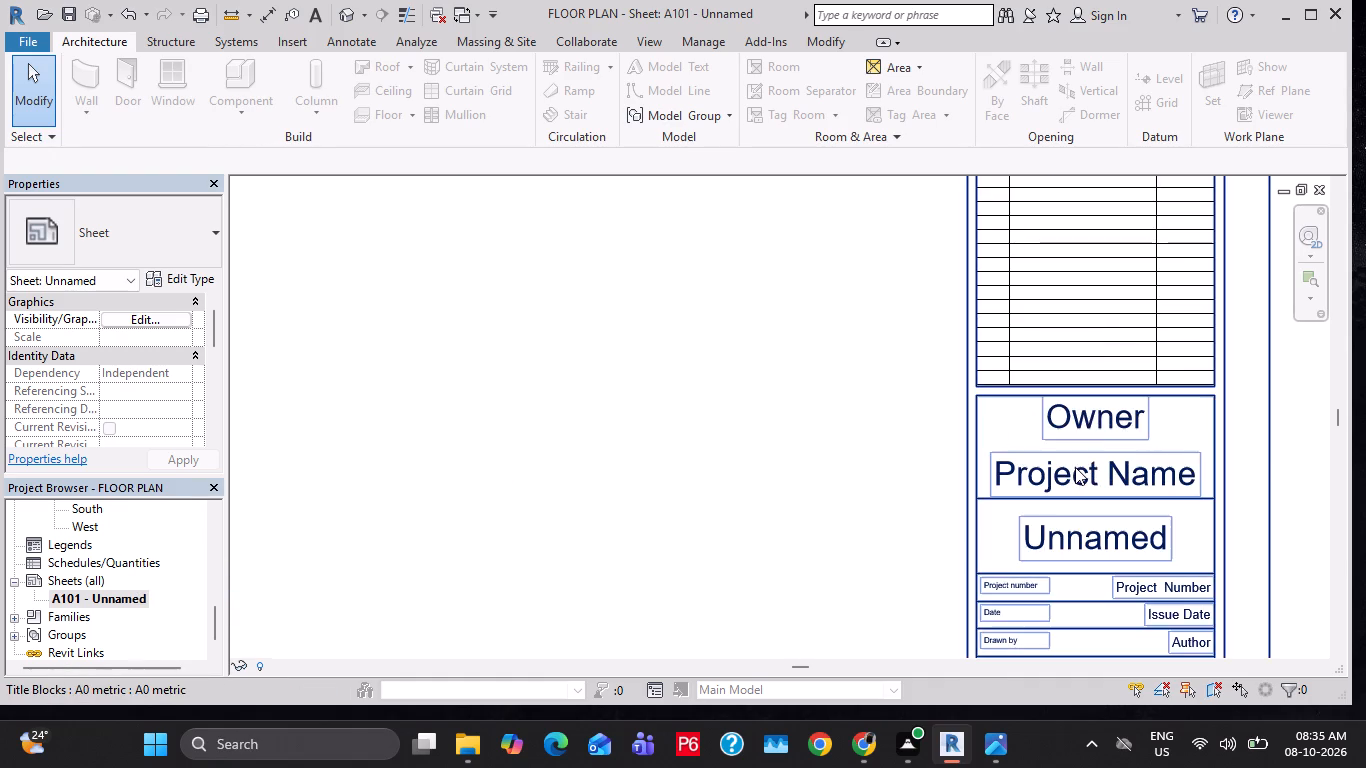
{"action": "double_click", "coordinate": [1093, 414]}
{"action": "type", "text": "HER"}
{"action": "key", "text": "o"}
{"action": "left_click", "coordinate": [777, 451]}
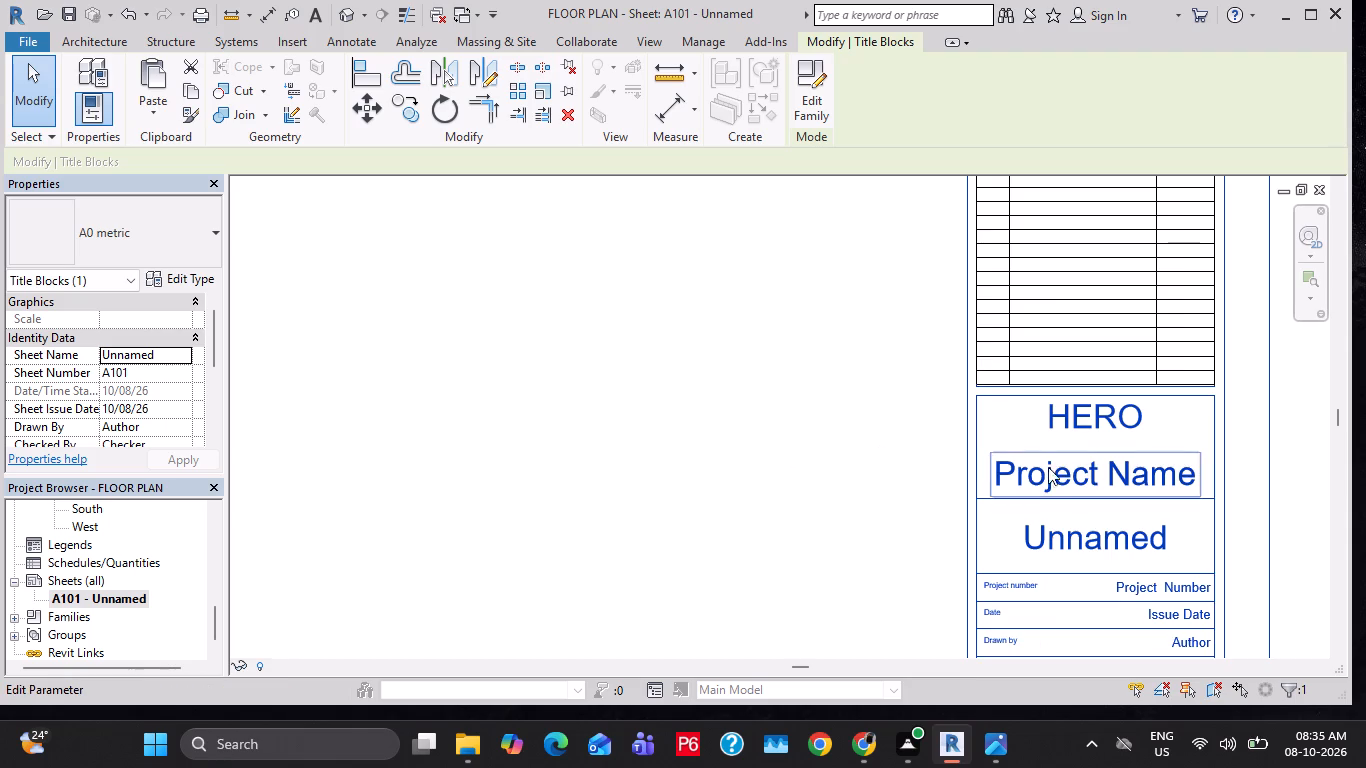
Set the project name in the title block to FLOOR PLAN.
{"action": "double_click", "coordinate": [1052, 469]}
{"action": "type", "text": "FLOOR PLAN"}
{"action": "left_click", "coordinate": [575, 439]}
Set the owner name in the title block to FUJI.
{"action": "double_click", "coordinate": [1130, 427]}
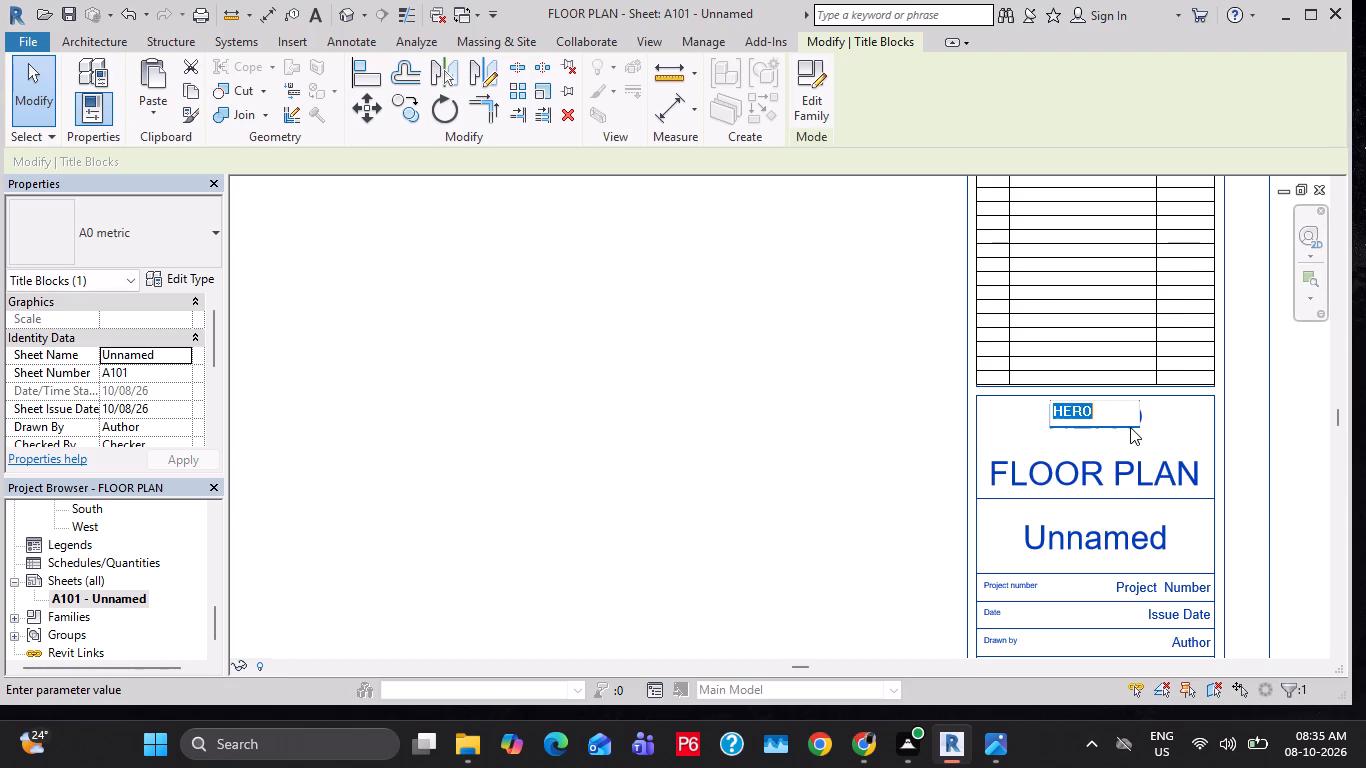
{"action": "type", "text": "FUJI"}
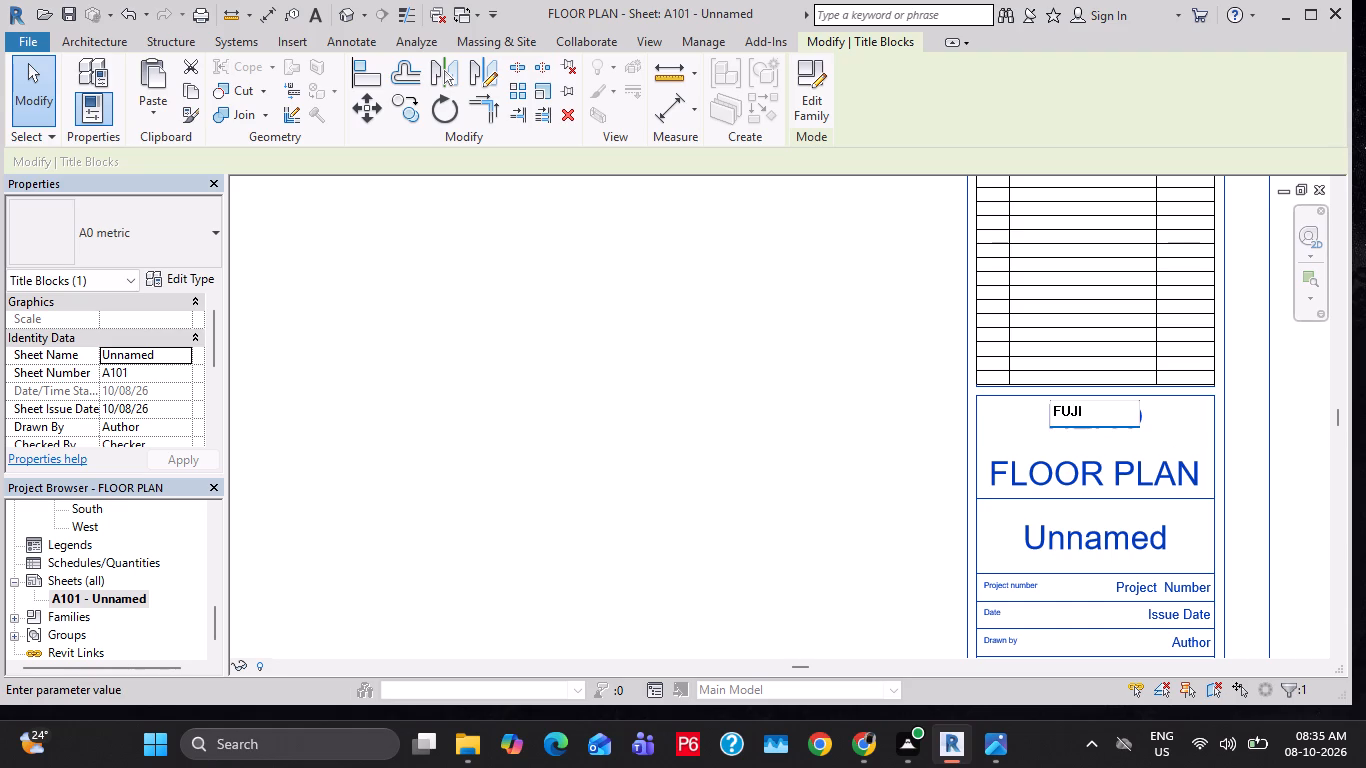
{"action": "key", "text": "Return"}
Set the project number in the title block to 1 and deselect the title block.
{"action": "middle_click_drag", "start_coordinate": [1029, 504], "coordinate": [950, 405]}
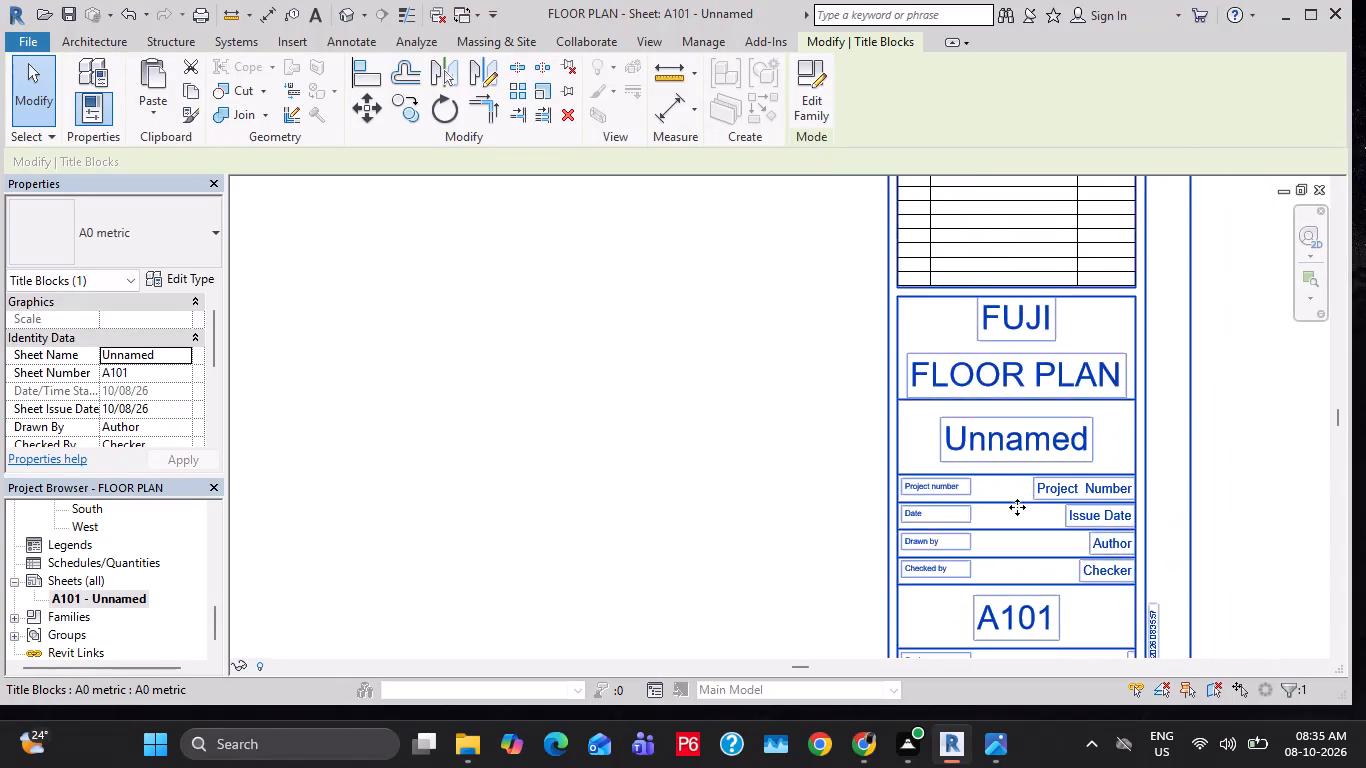
{"action": "scroll", "coordinate": [1029, 501], "scroll_direction": "up", "scroll_amount": 4}
{"action": "left_click", "coordinate": [1137, 499]}
{"action": "key", "text": "1"}
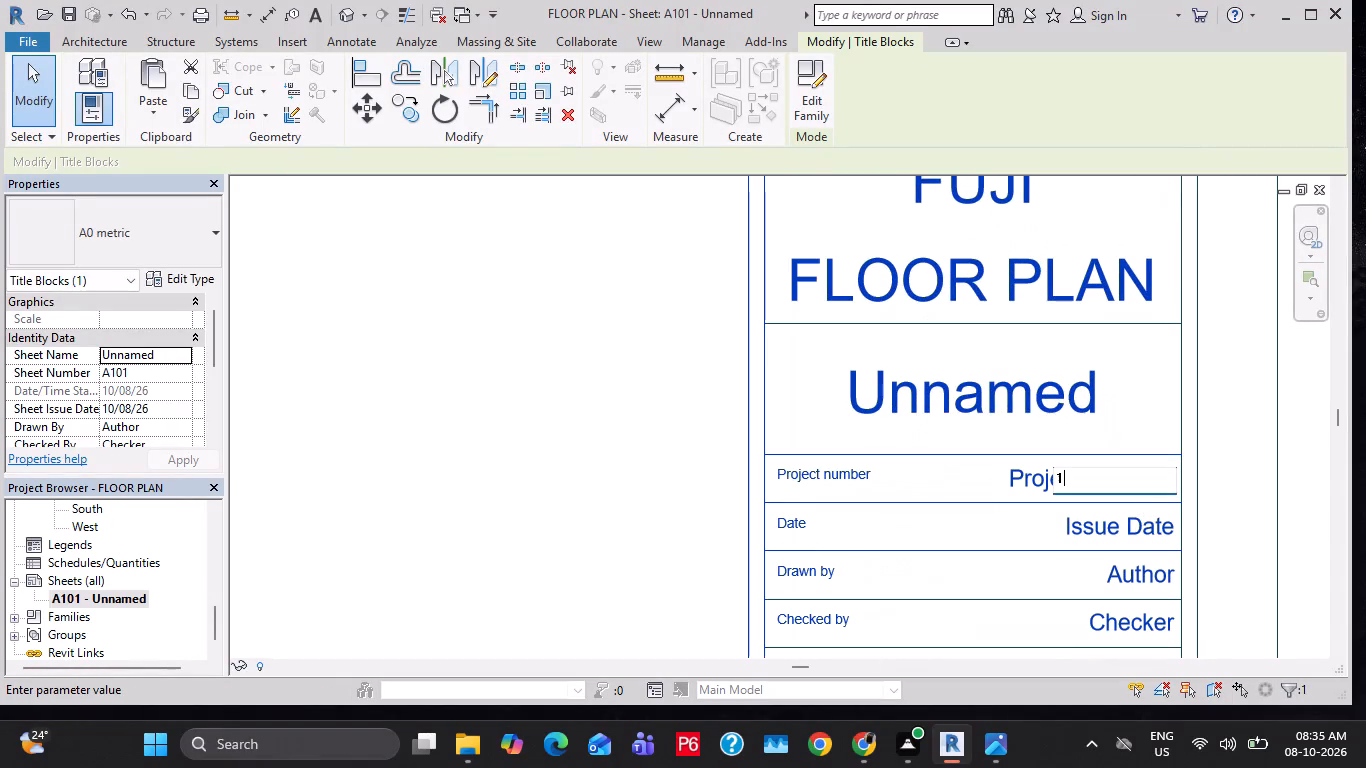
{"action": "left_click", "coordinate": [960, 554]}
{"action": "scroll", "coordinate": [1032, 474], "scroll_direction": "down", "scroll_amount": 2}
{"action": "middle_click_drag", "start_coordinate": [1075, 586], "coordinate": [1057, 484]}
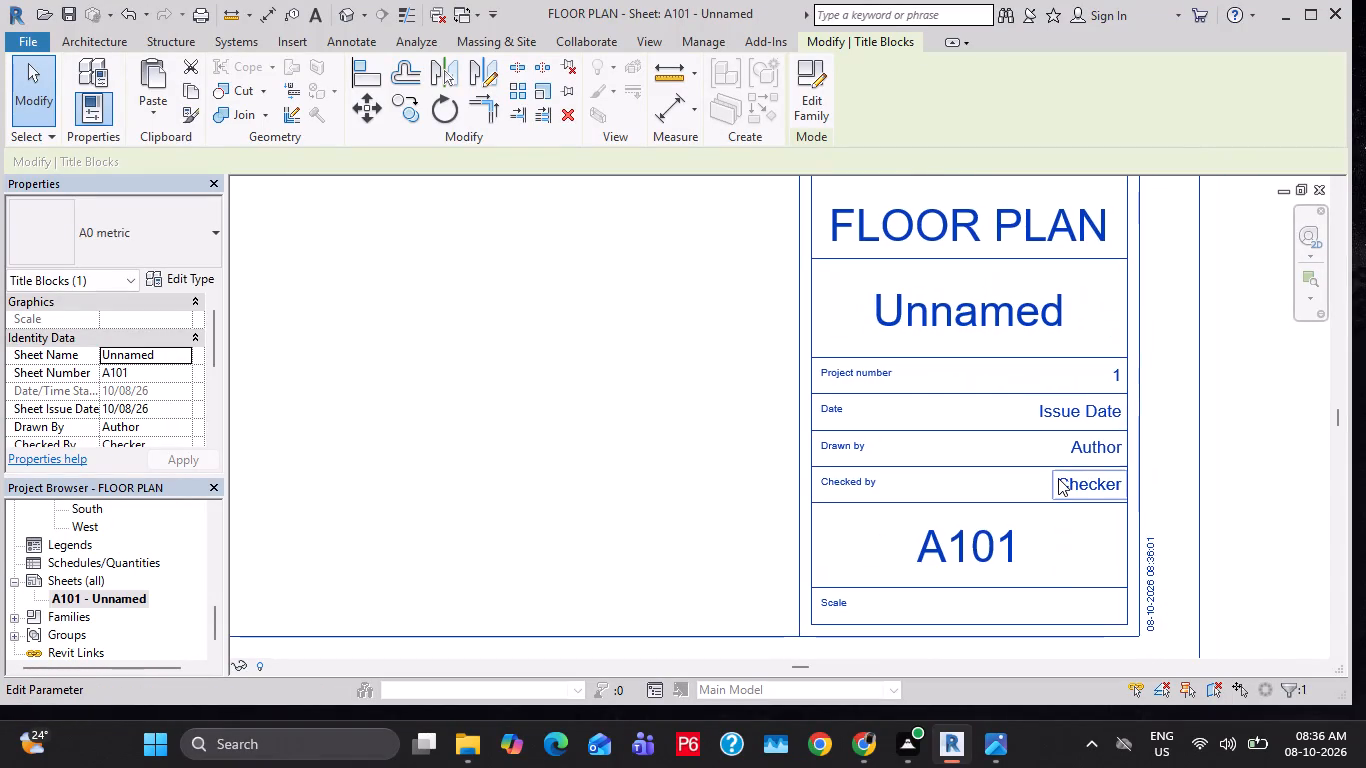
{"action": "middle_click_drag", "start_coordinate": [1125, 528], "coordinate": [1120, 492]}
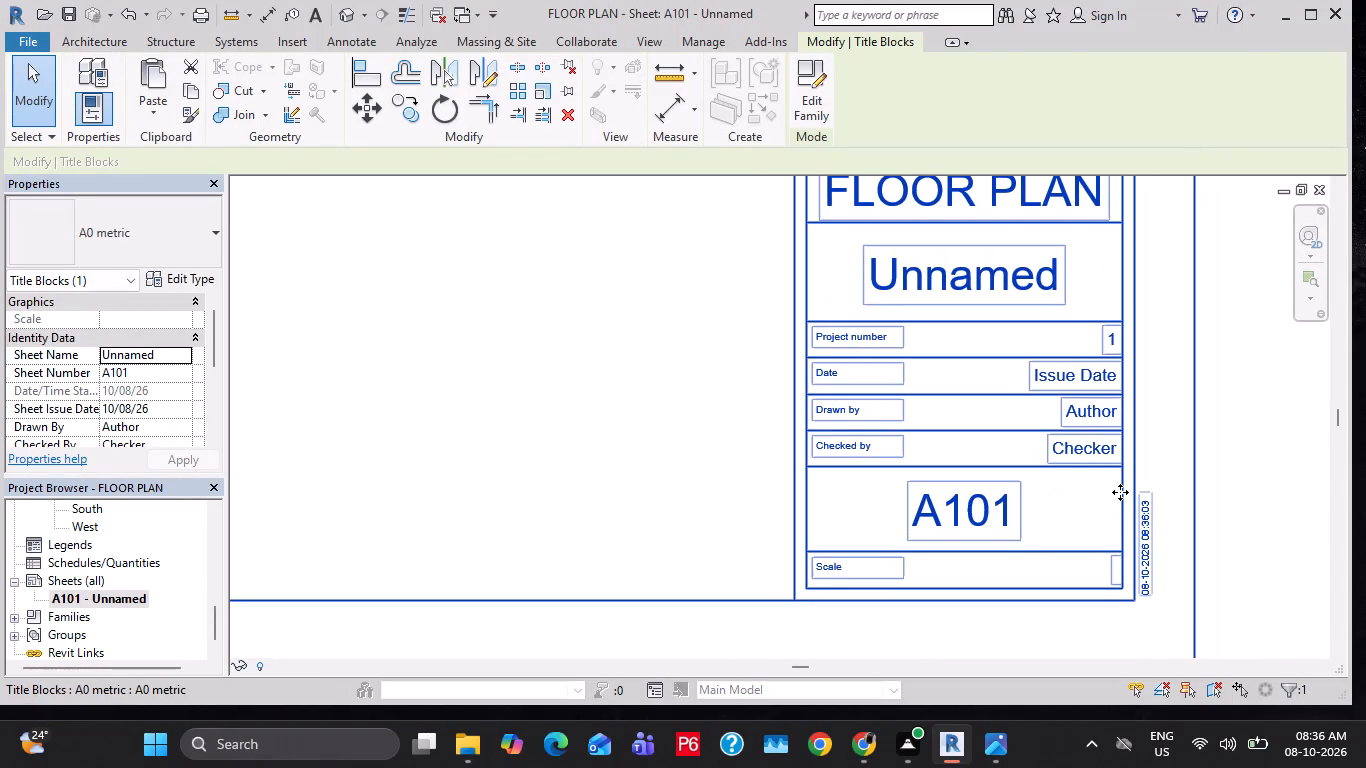
{"action": "key", "text": "Escape"}
{"action": "key", "text": "Escape"}
{"action": "key", "text": "Escape"}
{"action": "key", "text": "Escape"}
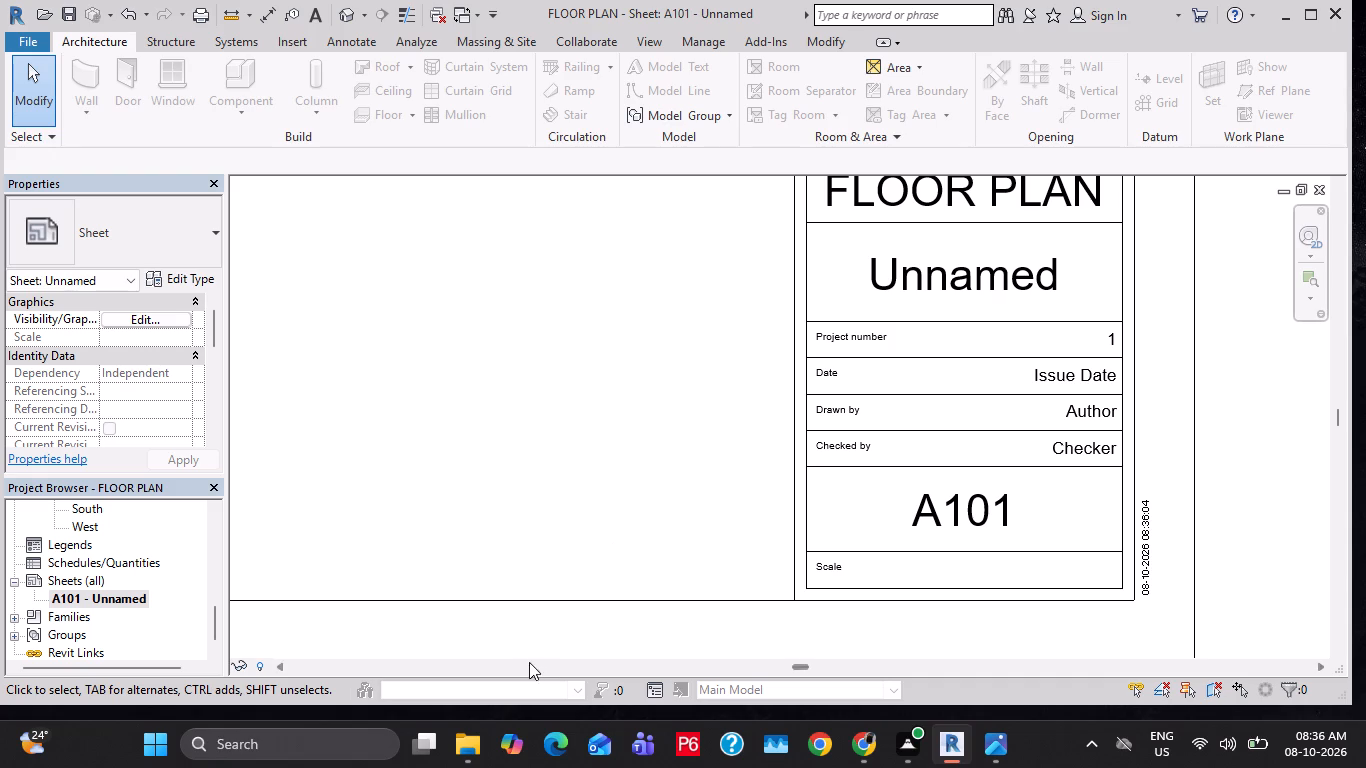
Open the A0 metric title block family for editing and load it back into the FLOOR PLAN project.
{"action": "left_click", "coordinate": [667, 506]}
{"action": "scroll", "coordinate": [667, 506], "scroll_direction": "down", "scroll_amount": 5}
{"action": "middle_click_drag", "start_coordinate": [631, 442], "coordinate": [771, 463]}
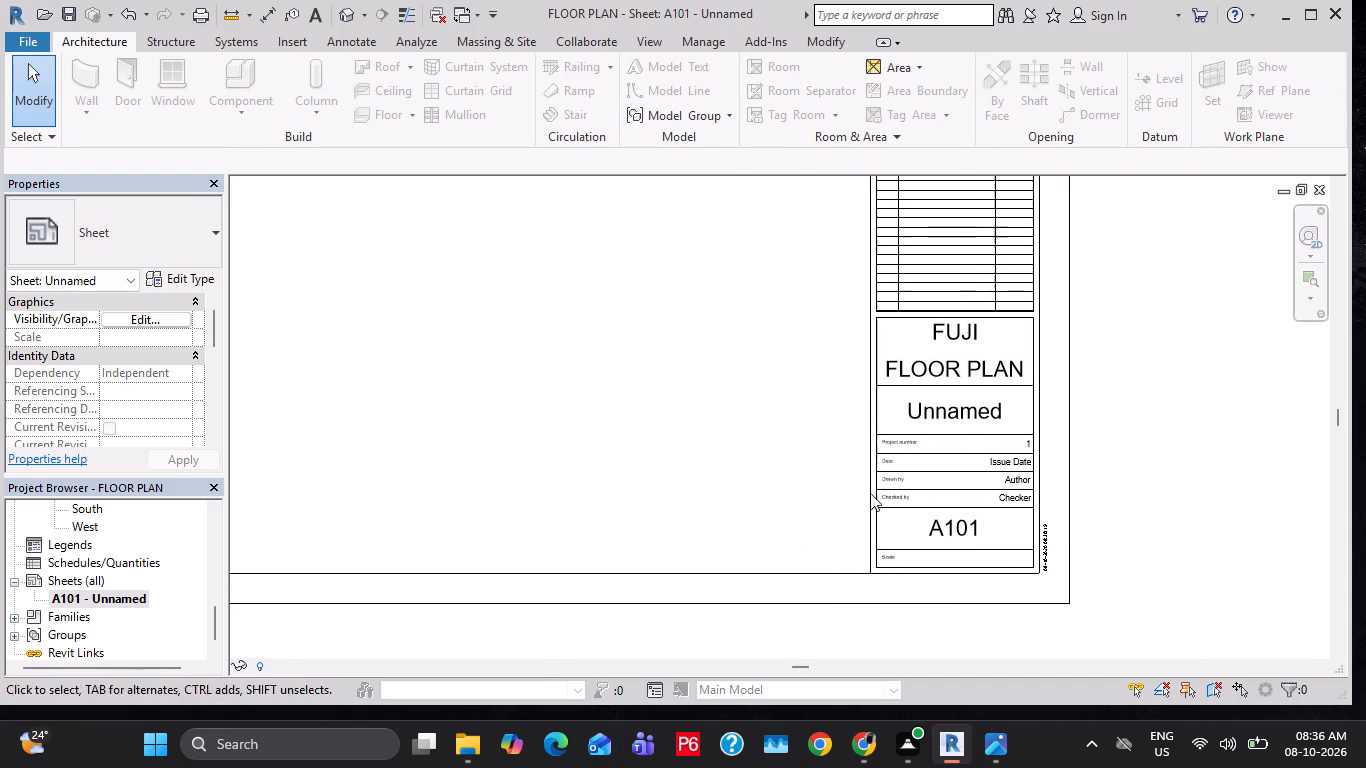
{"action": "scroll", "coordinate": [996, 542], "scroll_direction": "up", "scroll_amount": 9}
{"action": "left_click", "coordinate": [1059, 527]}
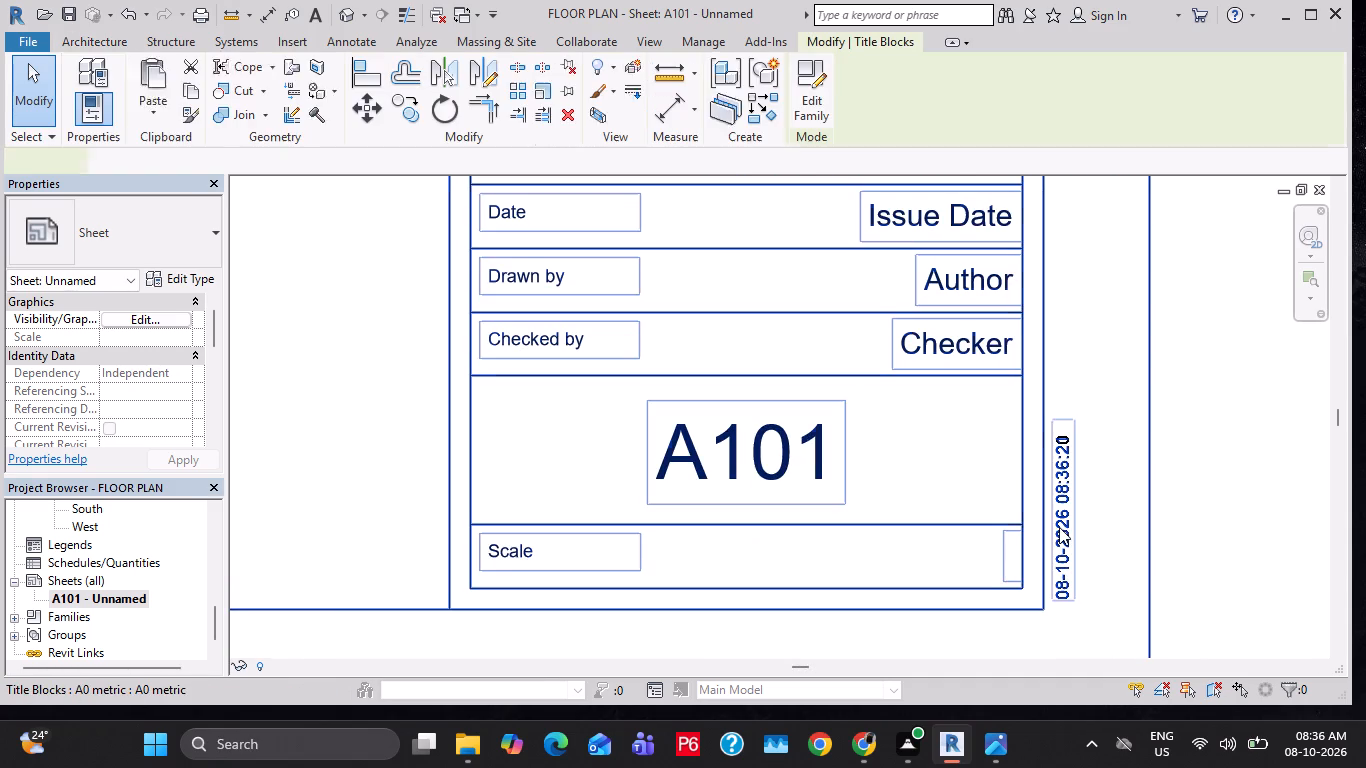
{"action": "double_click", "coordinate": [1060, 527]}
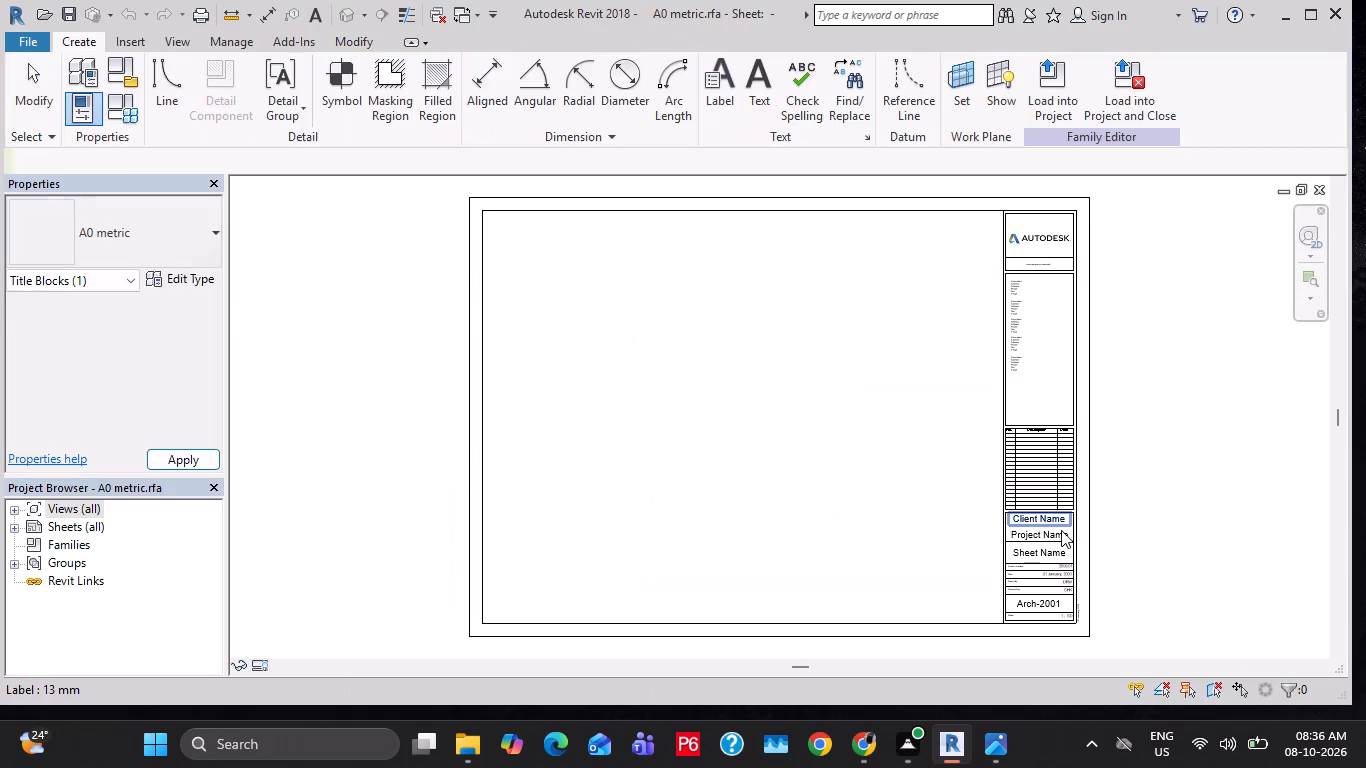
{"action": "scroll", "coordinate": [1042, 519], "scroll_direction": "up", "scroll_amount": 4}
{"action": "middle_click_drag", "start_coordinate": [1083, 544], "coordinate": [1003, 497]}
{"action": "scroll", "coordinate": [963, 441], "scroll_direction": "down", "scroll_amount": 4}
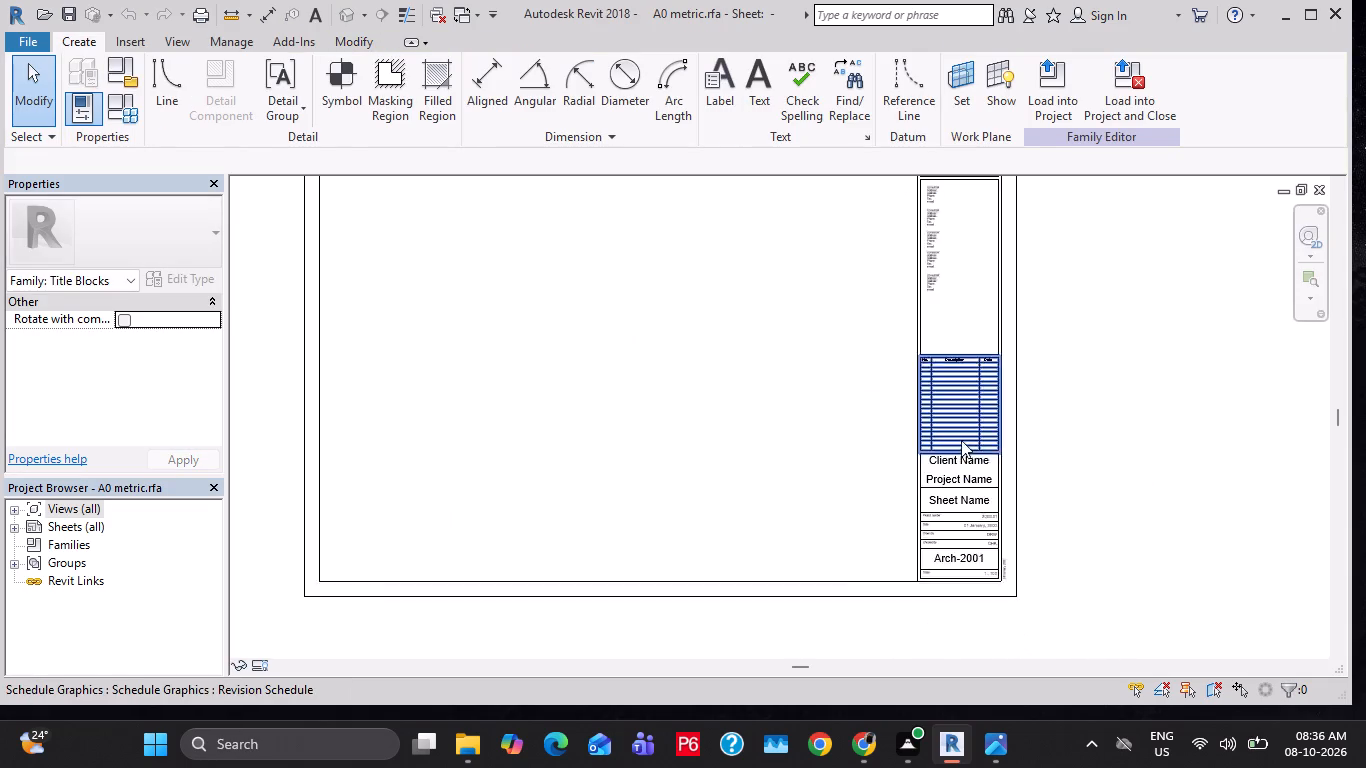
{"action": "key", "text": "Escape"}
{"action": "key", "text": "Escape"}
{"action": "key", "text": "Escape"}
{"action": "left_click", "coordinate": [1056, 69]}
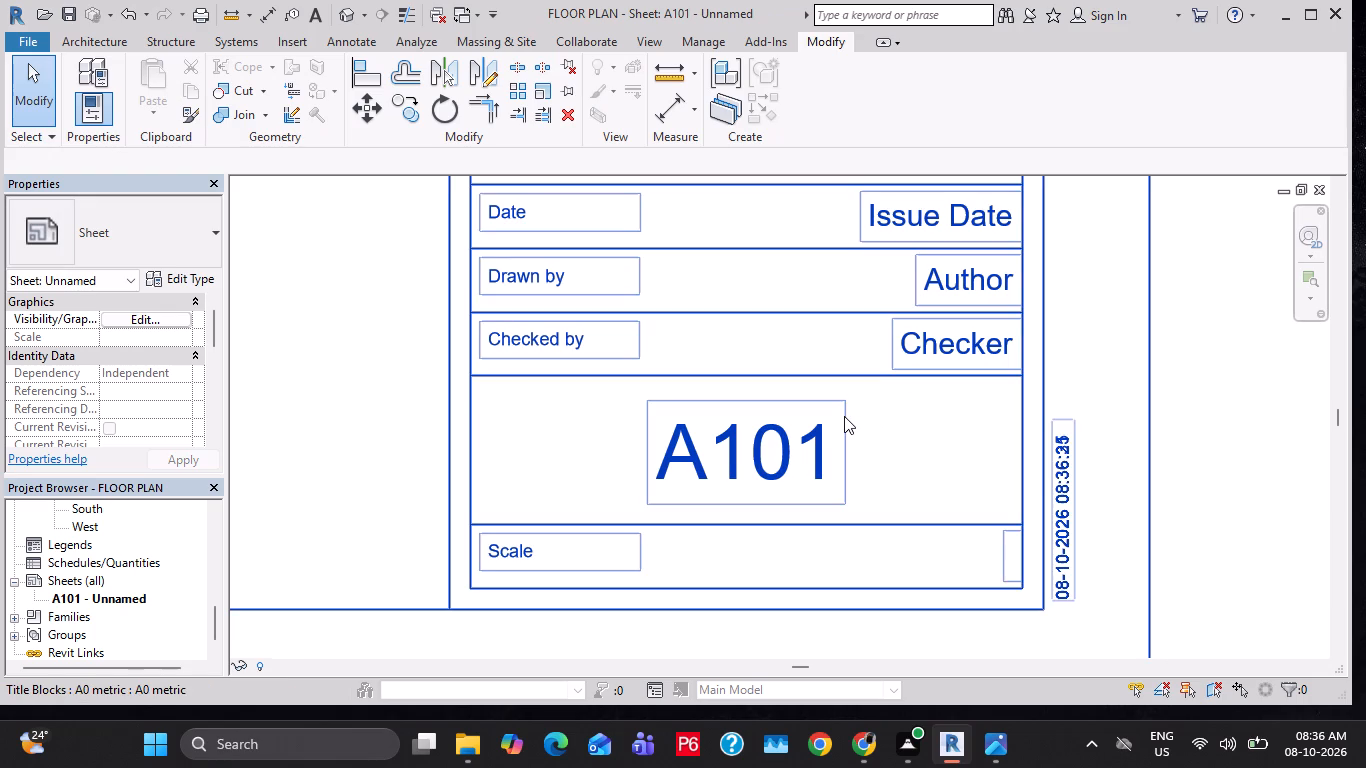
Place the Level 1 floor plan view on sheet A101, inside the drawing area beside the title block.
{"action": "scroll", "coordinate": [677, 331], "scroll_direction": "down", "scroll_amount": 5}
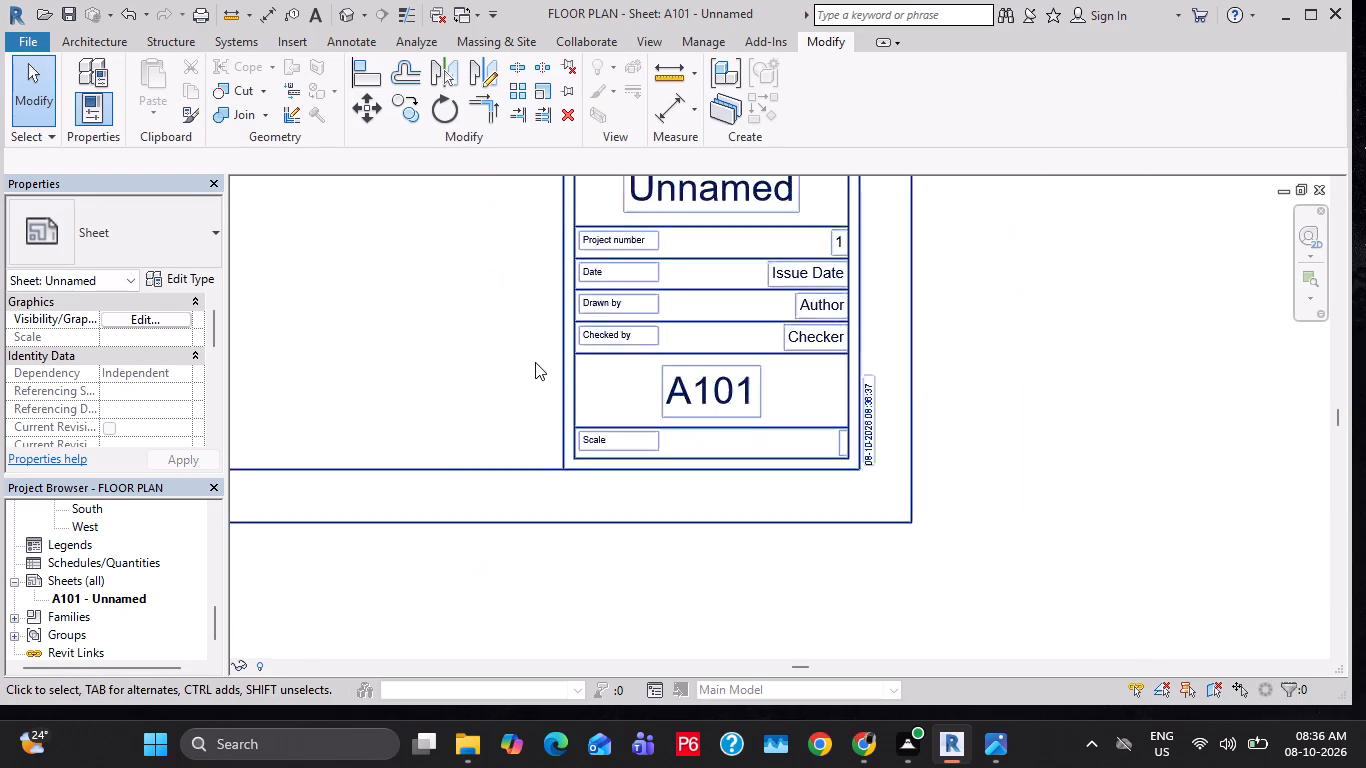
{"action": "scroll", "coordinate": [535, 362], "scroll_direction": "down", "scroll_amount": 4}
{"action": "middle_click_drag", "start_coordinate": [424, 343], "coordinate": [619, 362]}
{"action": "scroll", "coordinate": [158, 569], "scroll_direction": "up", "scroll_amount": 12}
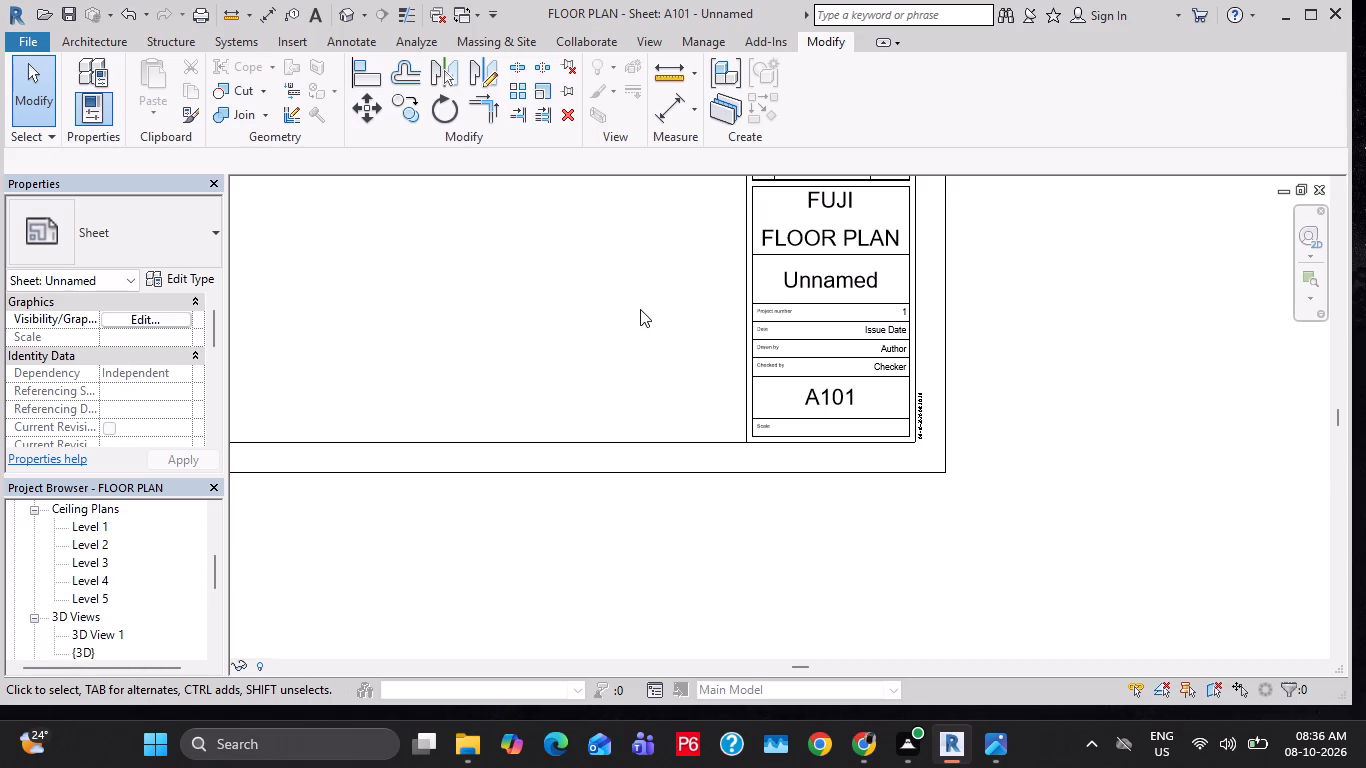
{"action": "middle_click_drag", "start_coordinate": [640, 309], "coordinate": [869, 484]}
{"action": "scroll", "coordinate": [872, 474], "scroll_direction": "down", "scroll_amount": 9}
{"action": "middle_click", "coordinate": [763, 450]}
{"action": "scroll", "coordinate": [73, 554], "scroll_direction": "up", "scroll_amount": 3}
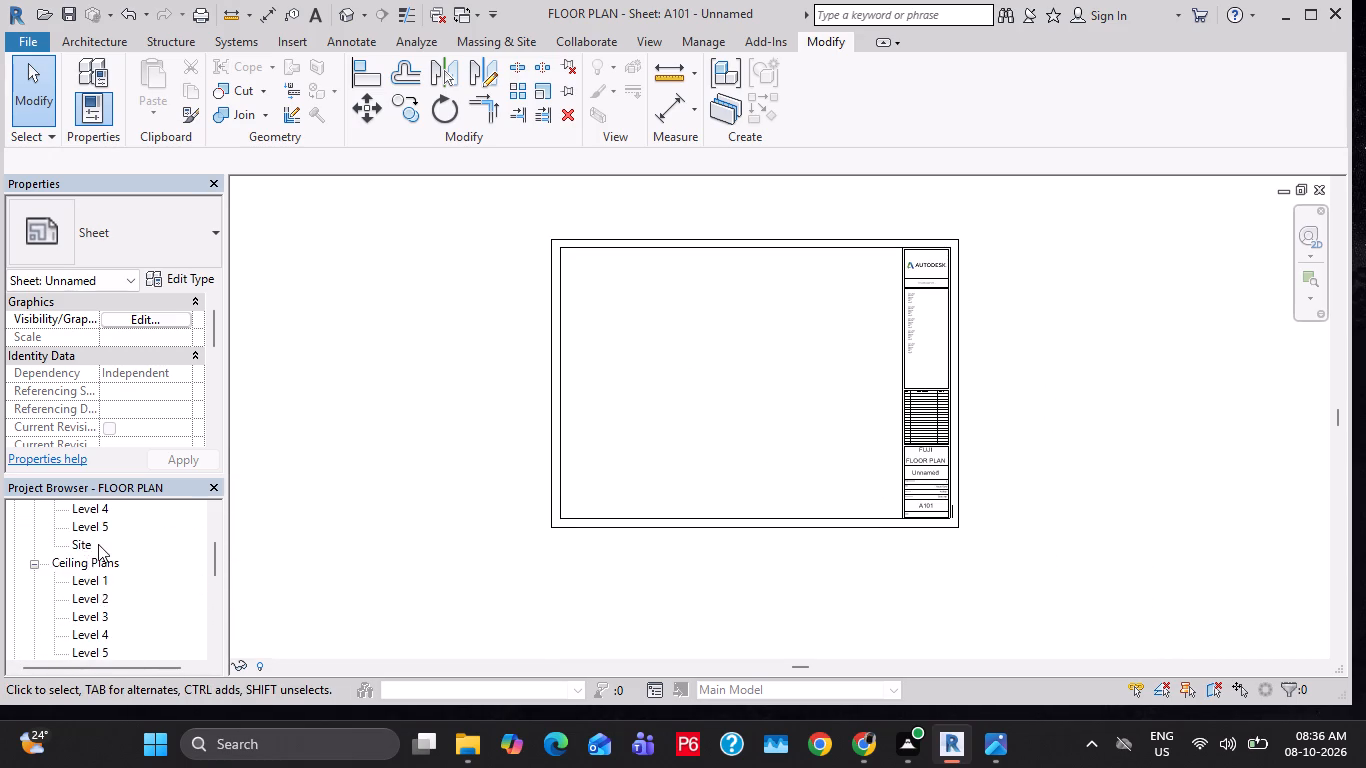
{"action": "scroll", "coordinate": [98, 544], "scroll_direction": "up", "scroll_amount": 11}
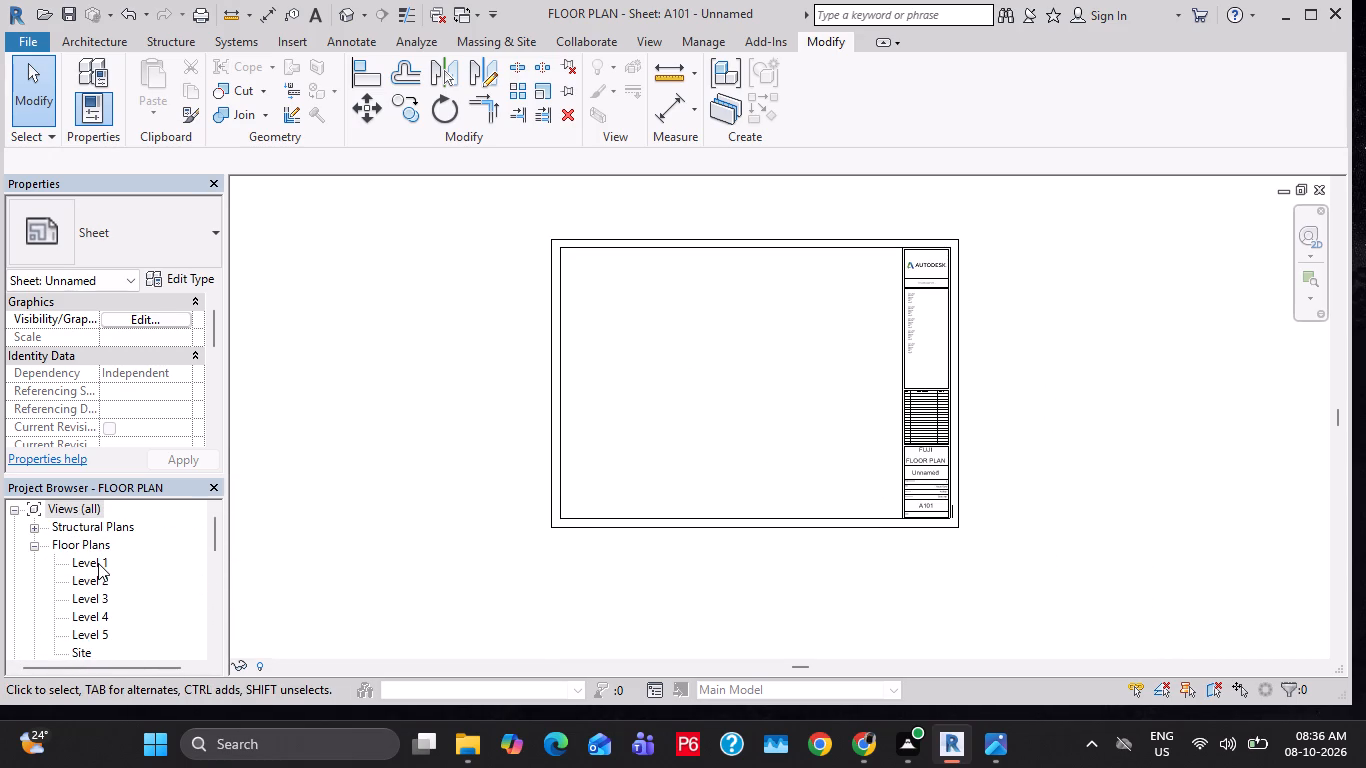
{"action": "left_click", "coordinate": [98, 563]}
{"action": "left_click_drag", "start_coordinate": [88, 563], "coordinate": [642, 366]}
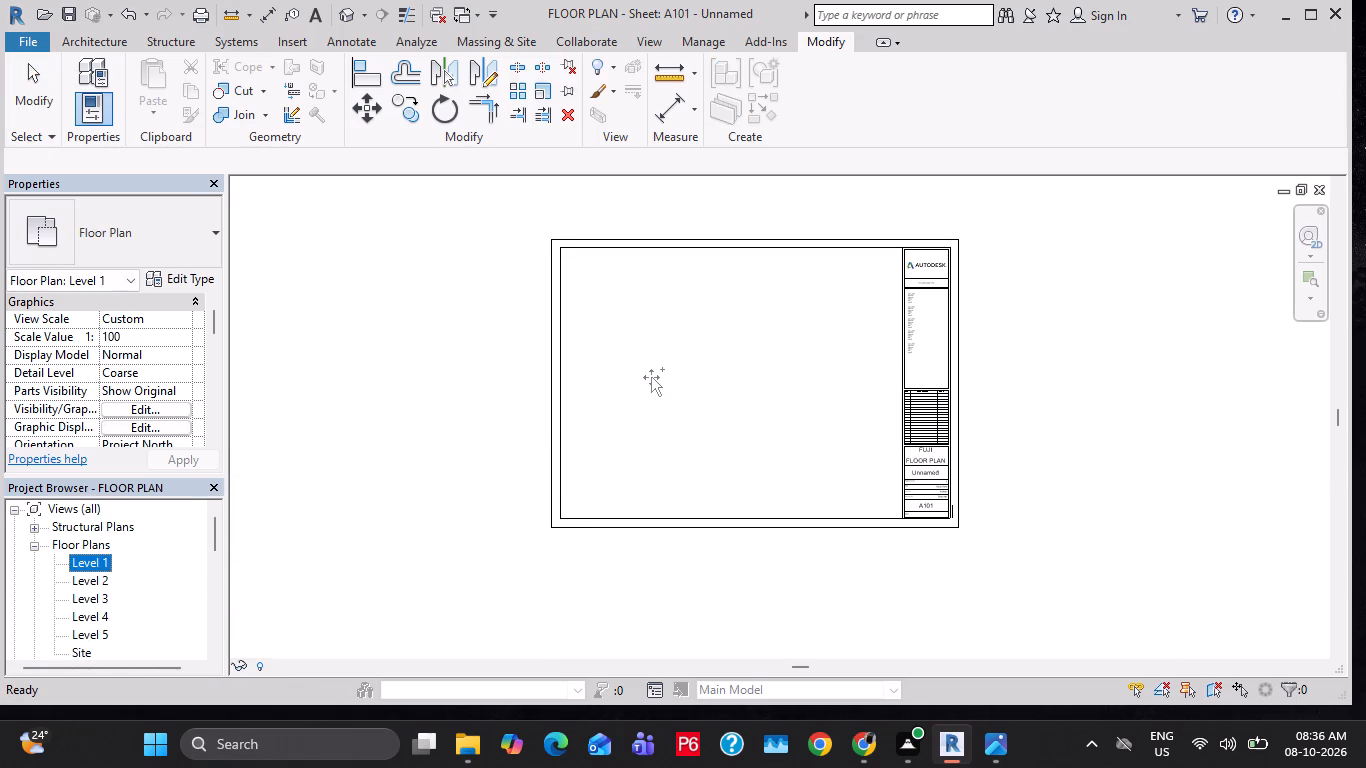
{"action": "left_click_drag", "start_coordinate": [642, 366], "coordinate": [644, 369]}
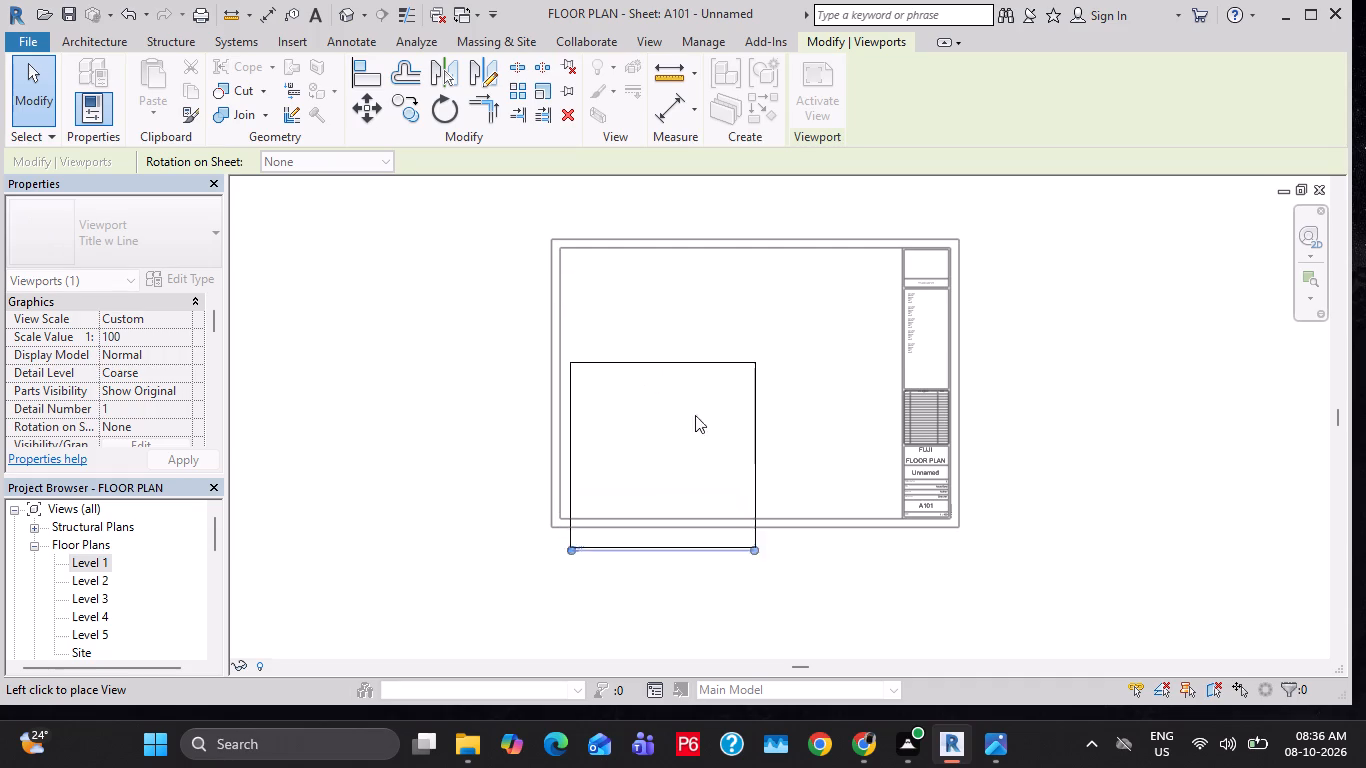
{"action": "left_click", "coordinate": [707, 371]}
Lengthen the Level 1 viewport's title line so it extends past the viewport's right edge.
{"action": "scroll", "coordinate": [675, 385], "scroll_direction": "up", "scroll_amount": 1}
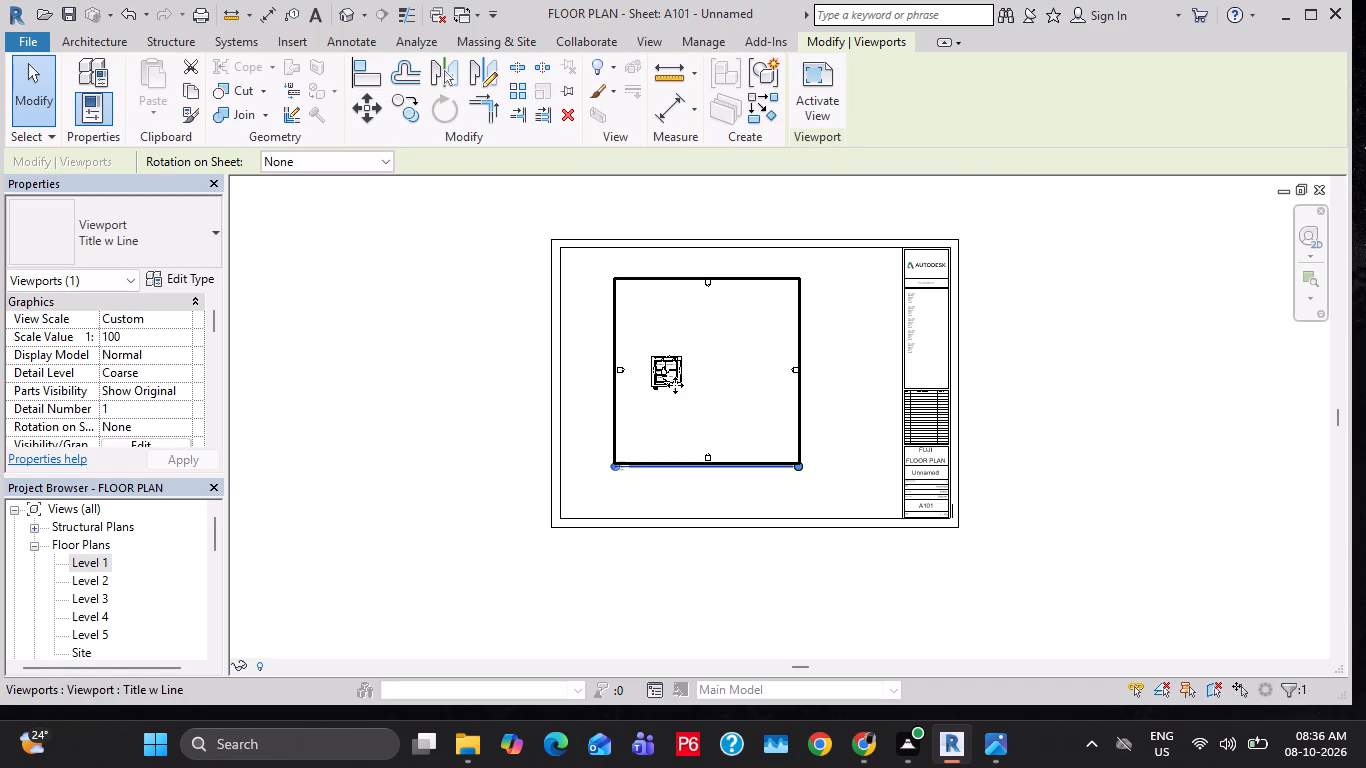
{"action": "scroll", "coordinate": [675, 385], "scroll_direction": "up", "scroll_amount": 3}
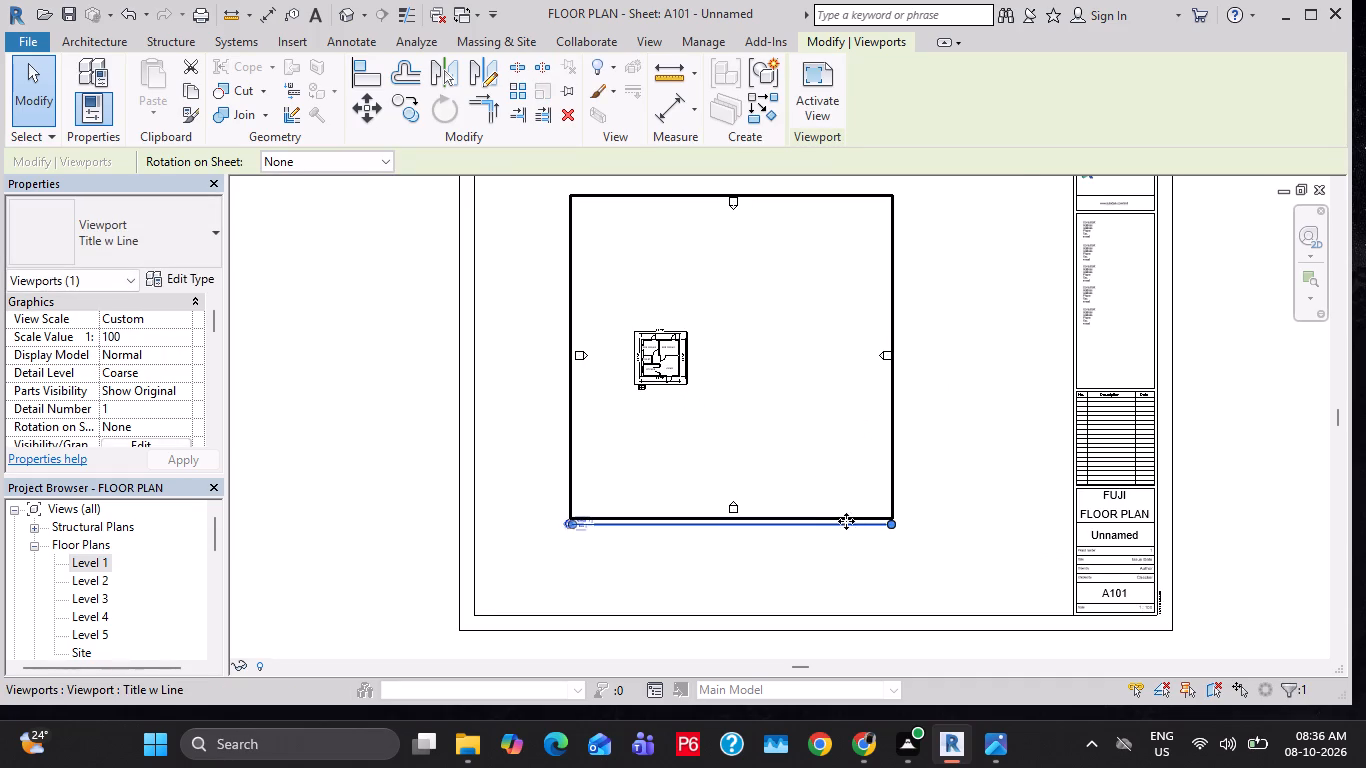
{"action": "left_click_drag", "start_coordinate": [887, 525], "coordinate": [942, 566]}
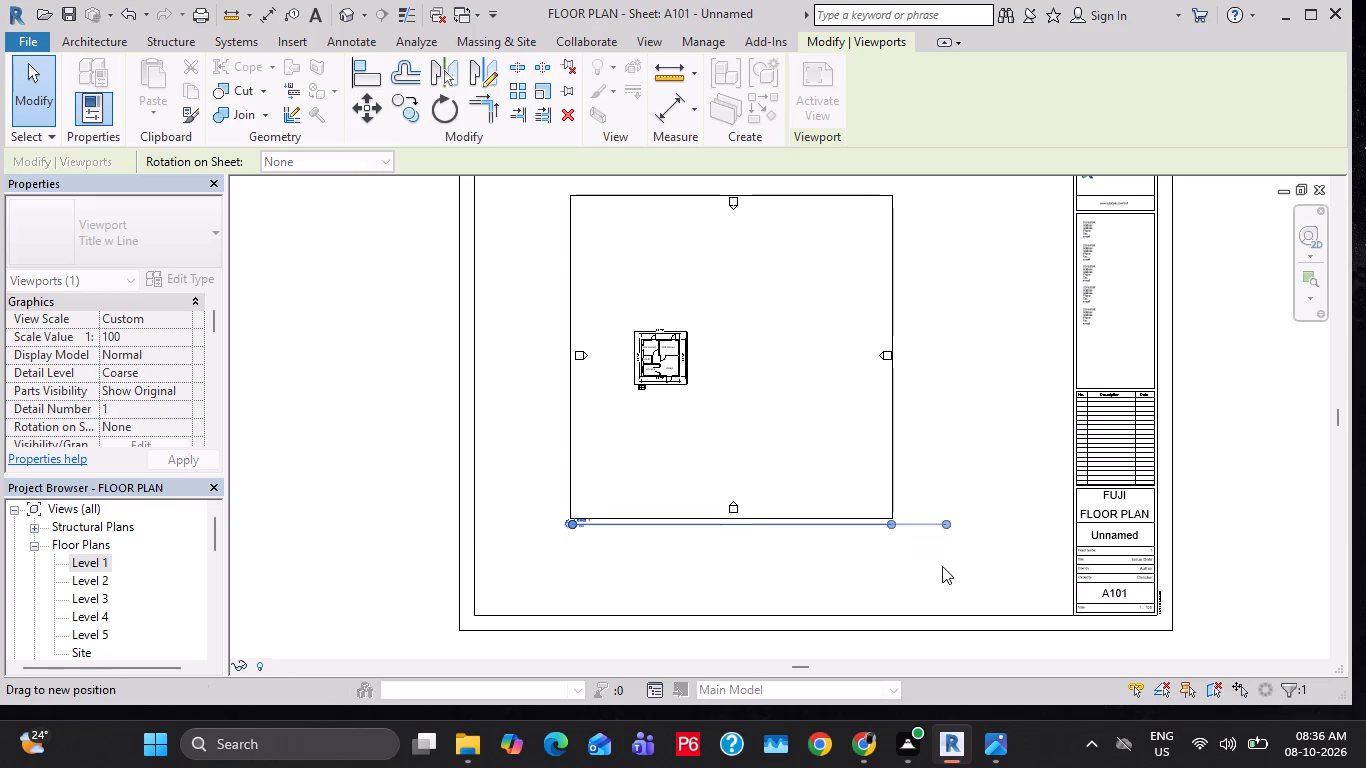
{"action": "left_click", "coordinate": [939, 480]}
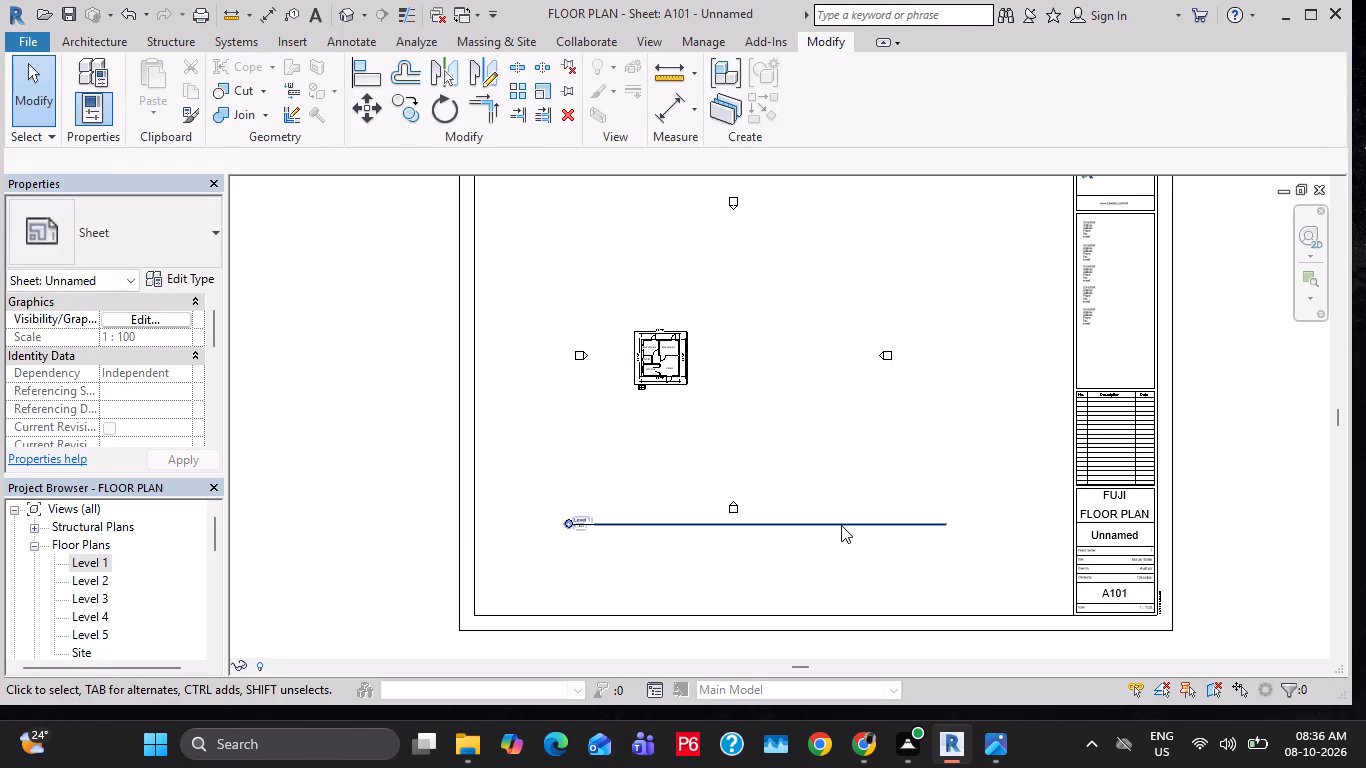
{"action": "left_click", "coordinate": [841, 525]}
{"action": "scroll", "coordinate": [629, 533], "scroll_direction": "up", "scroll_amount": 10}
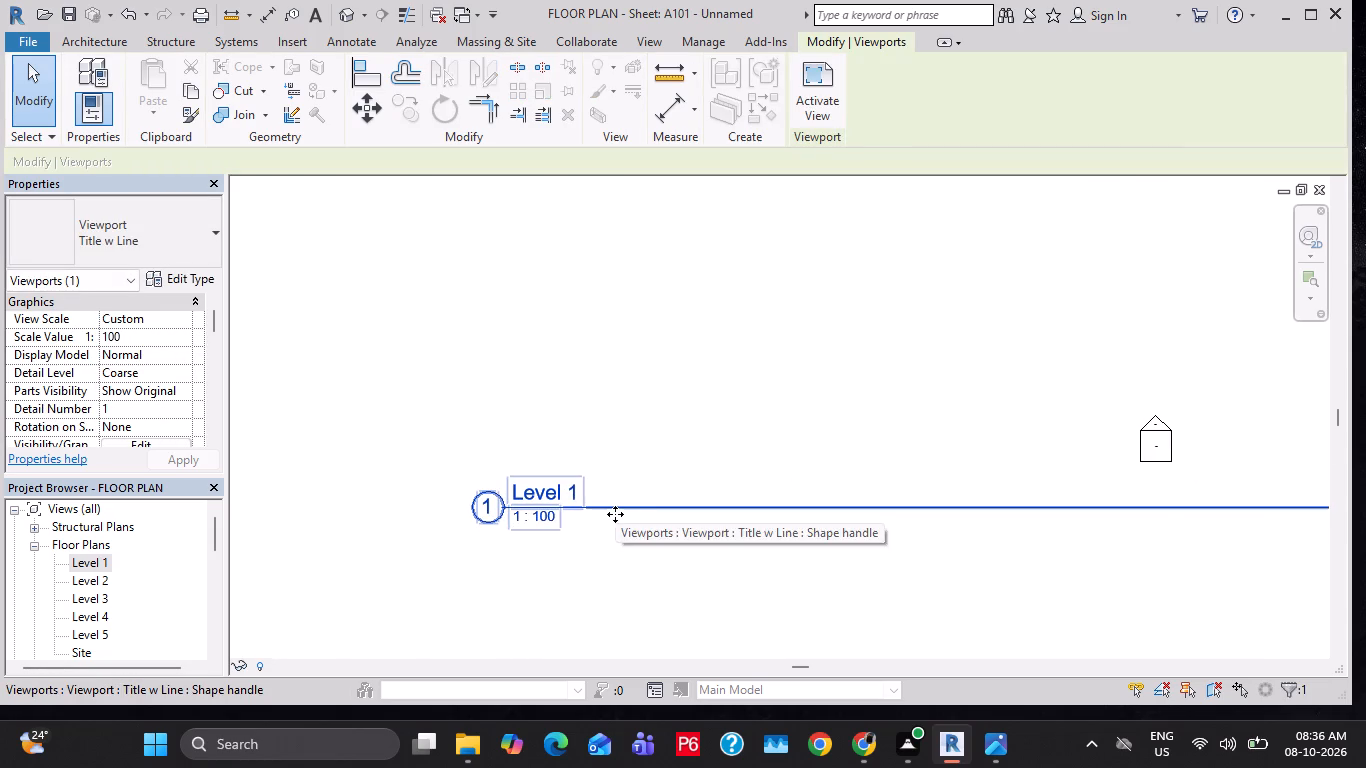
{"action": "scroll", "coordinate": [559, 495], "scroll_direction": "down", "scroll_amount": 11}
{"action": "key", "text": "Escape"}
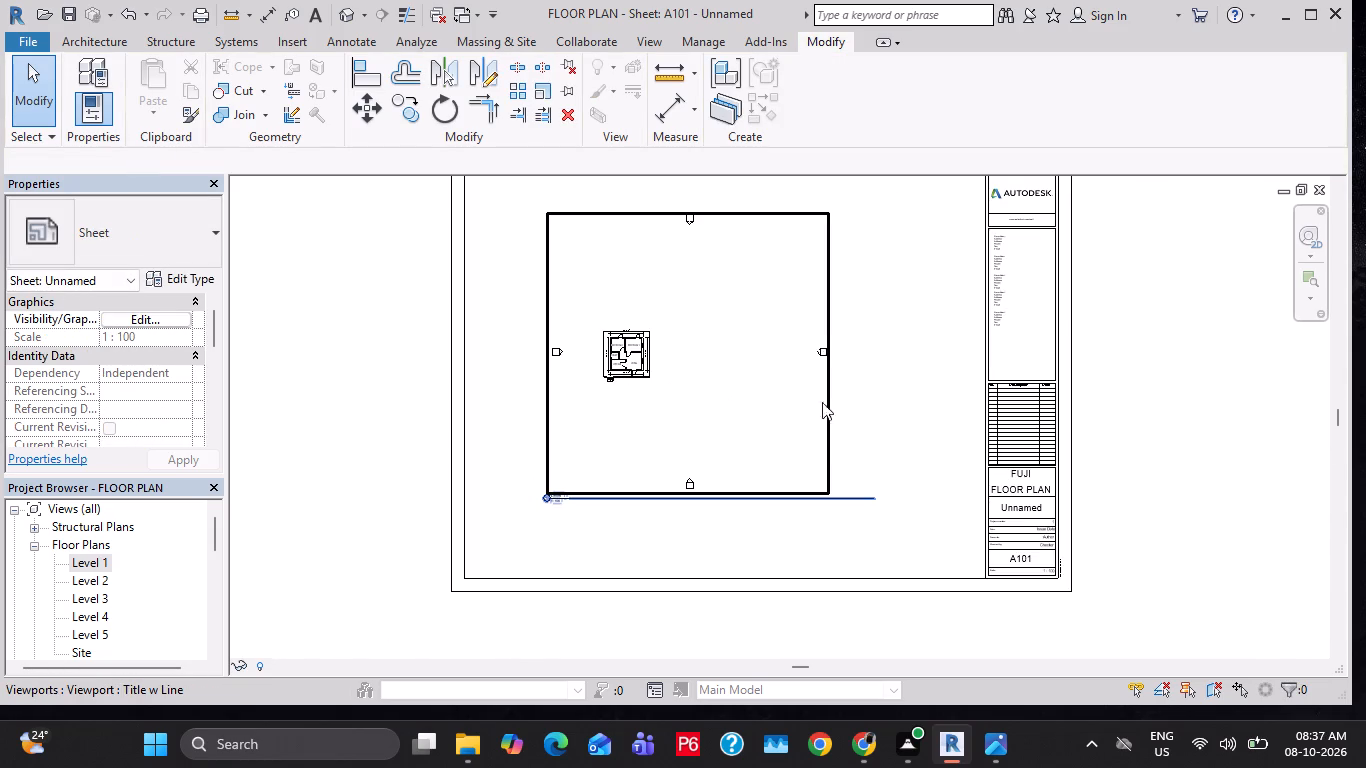
Activate the Level 1 floor plan view inside its viewport on the sheet.
{"action": "double_click", "coordinate": [826, 406]}
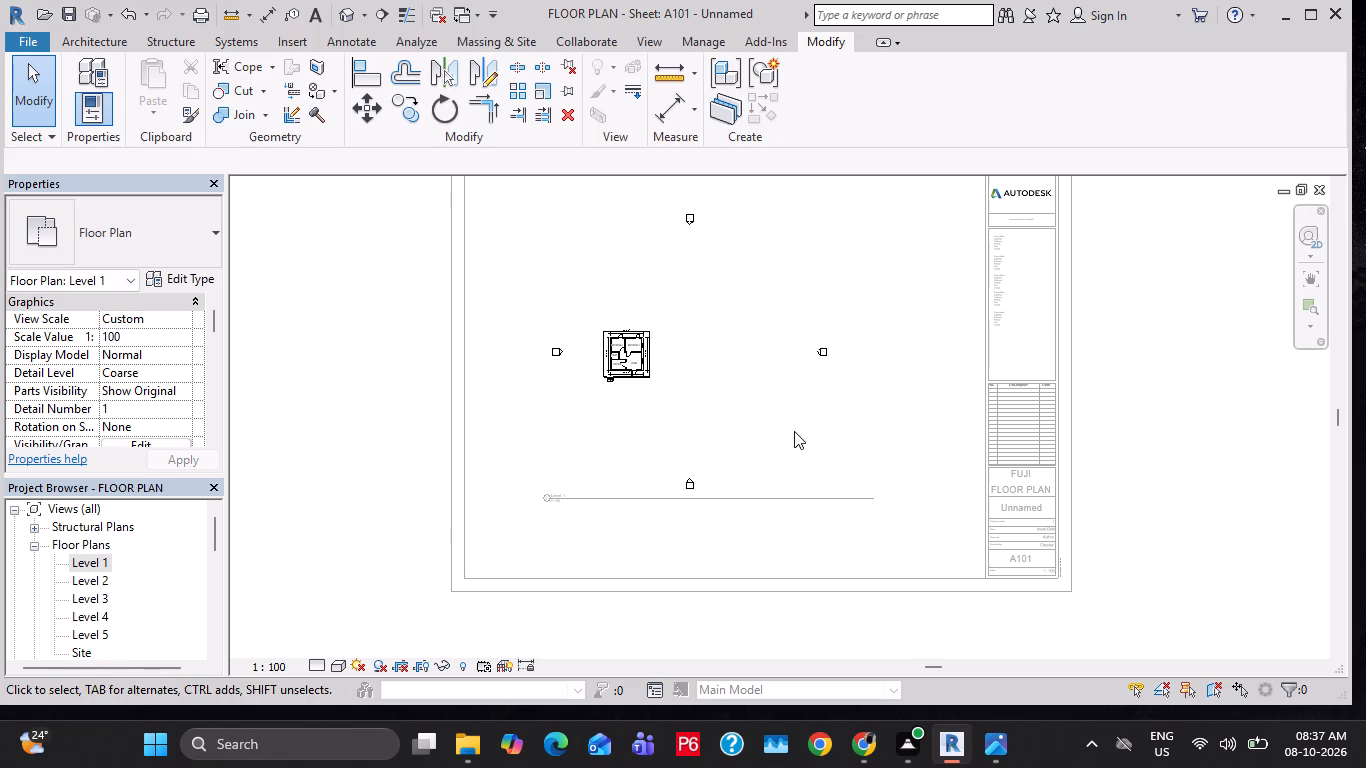
{"action": "key", "text": "Escape"}
{"action": "key", "text": "Escape"}
{"action": "key", "text": "Escape"}
{"action": "left_click", "coordinate": [623, 382]}
{"action": "key", "text": "Escape"}
{"action": "key", "text": "Escape"}
{"action": "key", "text": "Escape"}
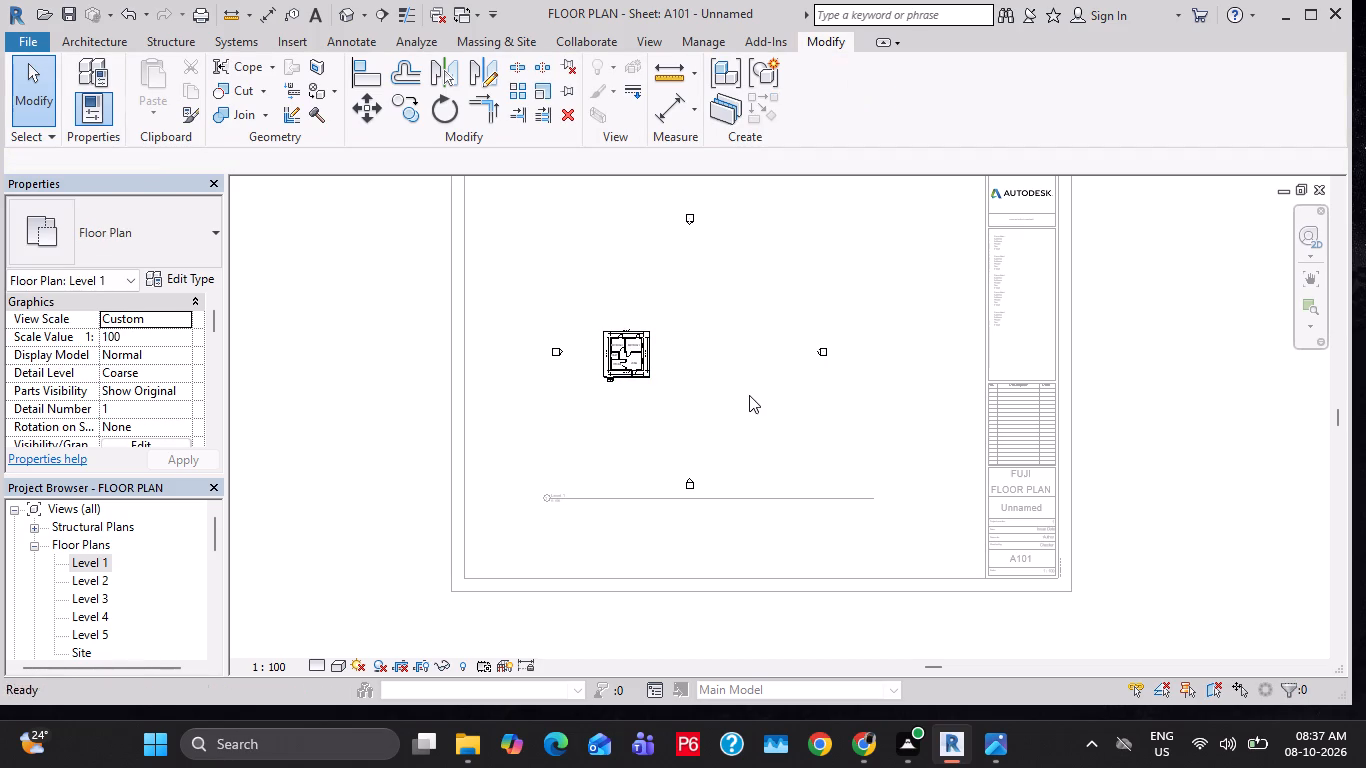
Compare the Level 1 floor plan view with how it appears in its viewport on sheet A101.
{"action": "left_click", "coordinate": [749, 395]}
{"action": "scroll", "coordinate": [745, 396], "scroll_direction": "down", "scroll_amount": 4}
{"action": "key", "text": "Escape"}
{"action": "key", "text": "Escape"}
{"action": "left_click", "coordinate": [823, 354]}
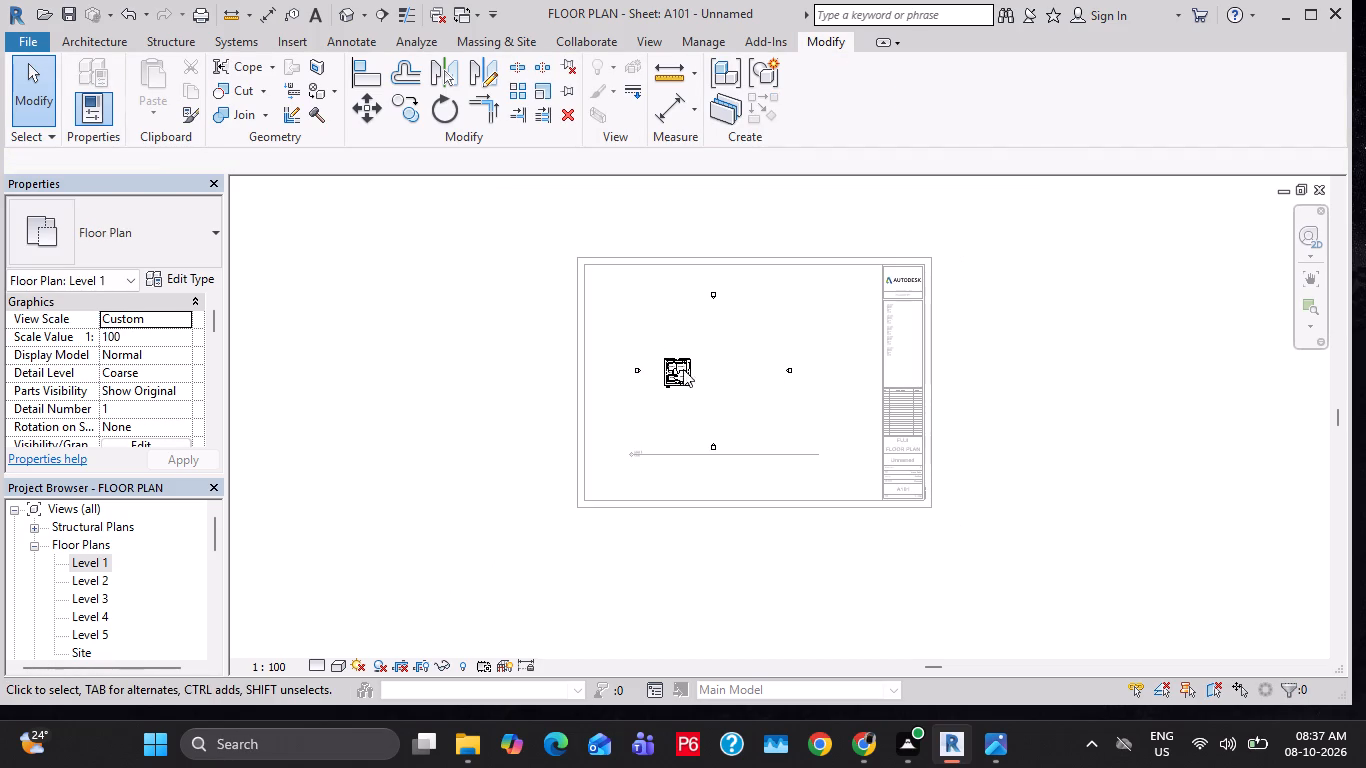
{"action": "double_click", "coordinate": [96, 559]}
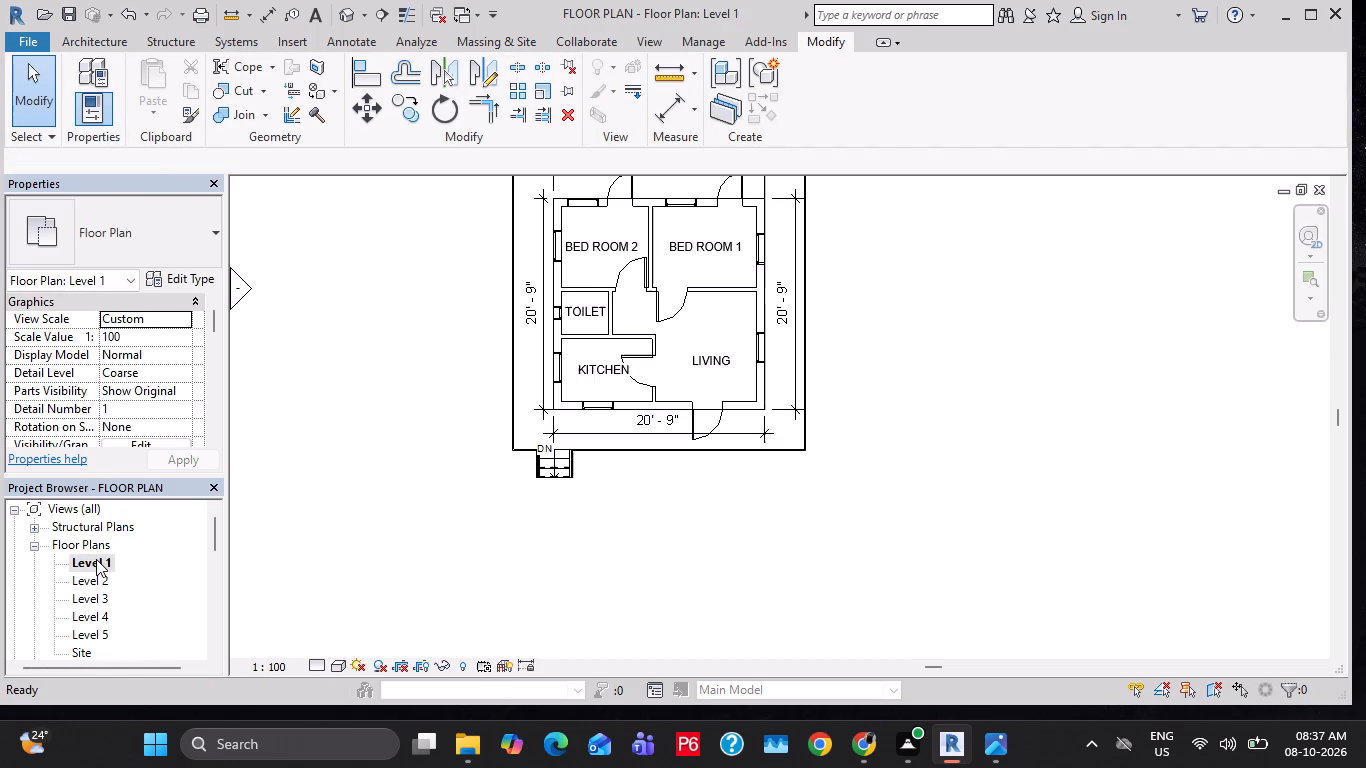
{"action": "scroll", "coordinate": [468, 422], "scroll_direction": "down", "scroll_amount": 4}
{"action": "scroll", "coordinate": [490, 396], "scroll_direction": "up", "scroll_amount": 4}
{"action": "scroll", "coordinate": [207, 552], "scroll_direction": "down", "scroll_amount": 3}
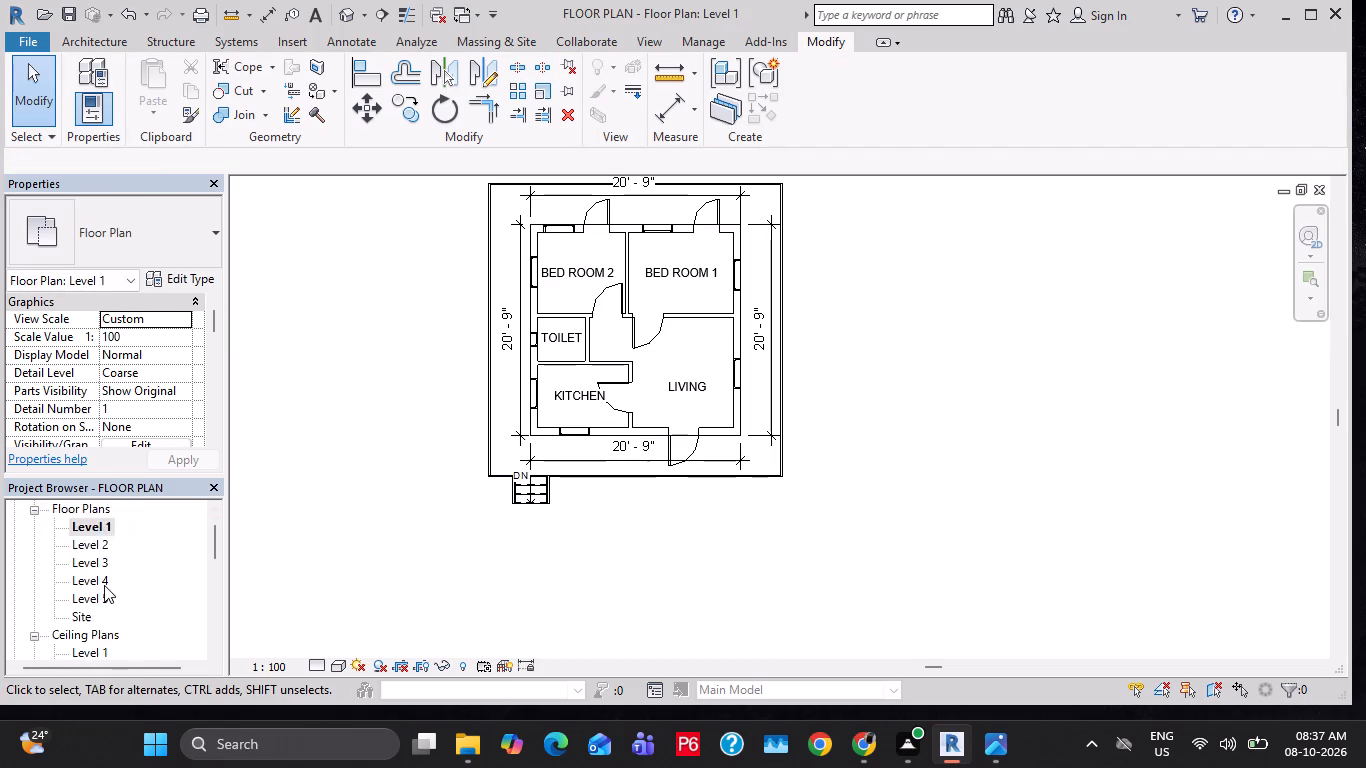
{"action": "scroll", "coordinate": [104, 585], "scroll_direction": "down", "scroll_amount": 17}
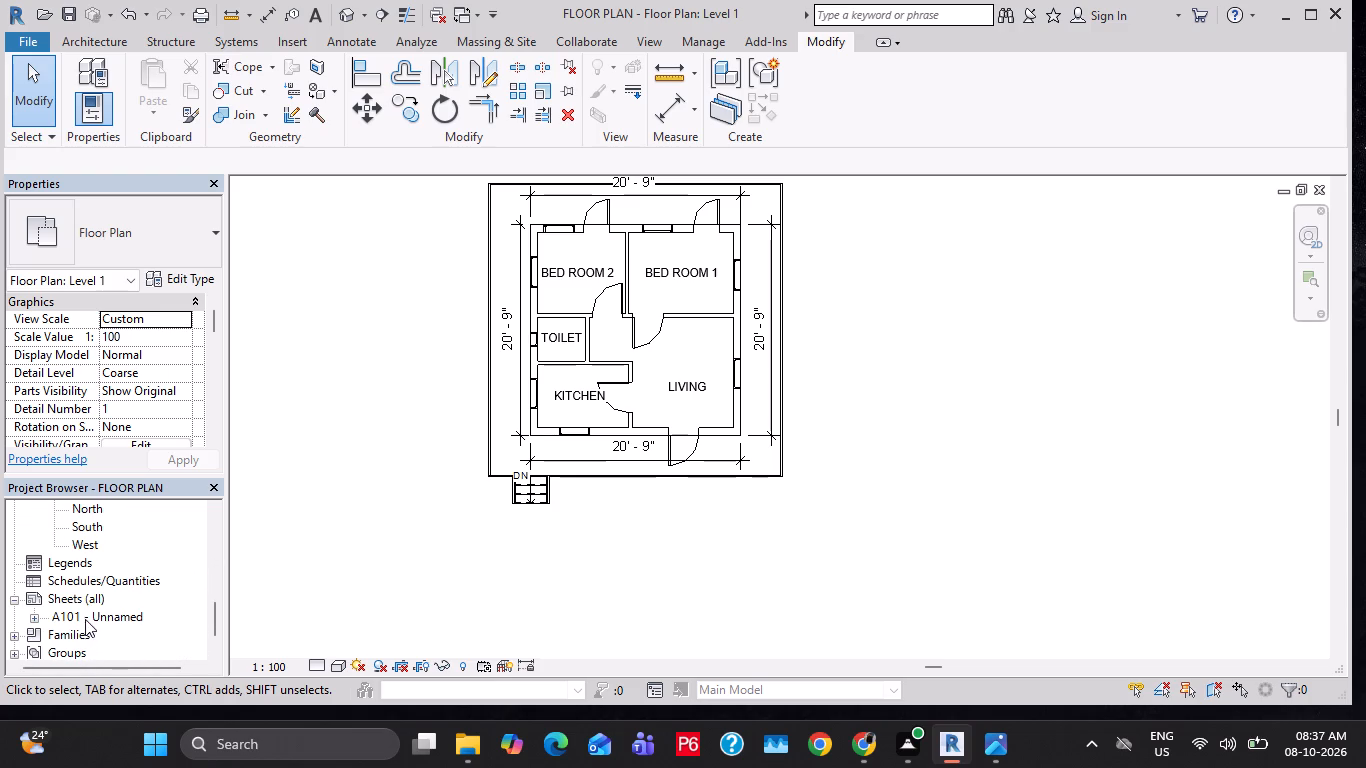
{"action": "left_click", "coordinate": [82, 600]}
{"action": "left_click", "coordinate": [78, 613]}
{"action": "left_click", "coordinate": [78, 615]}
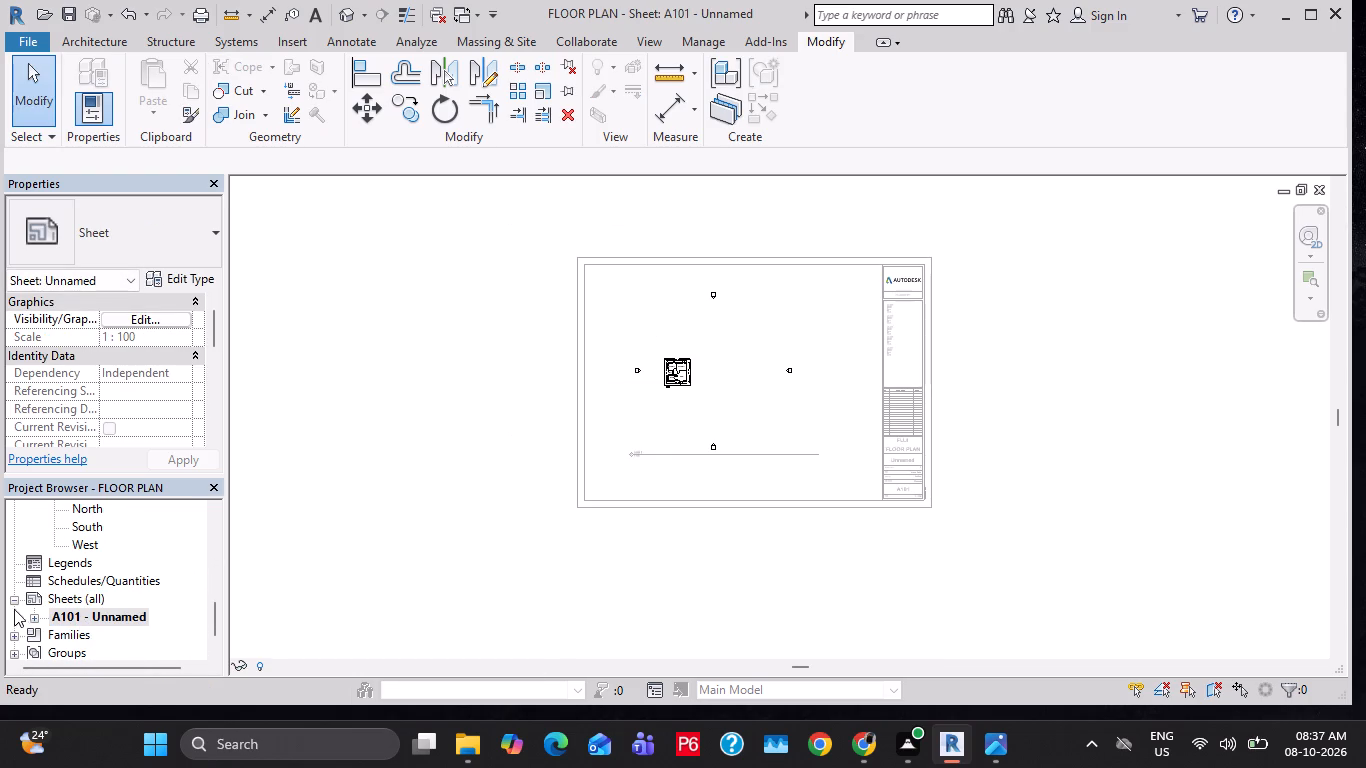
{"action": "left_click", "coordinate": [32, 619]}
{"action": "left_click", "coordinate": [152, 632]}
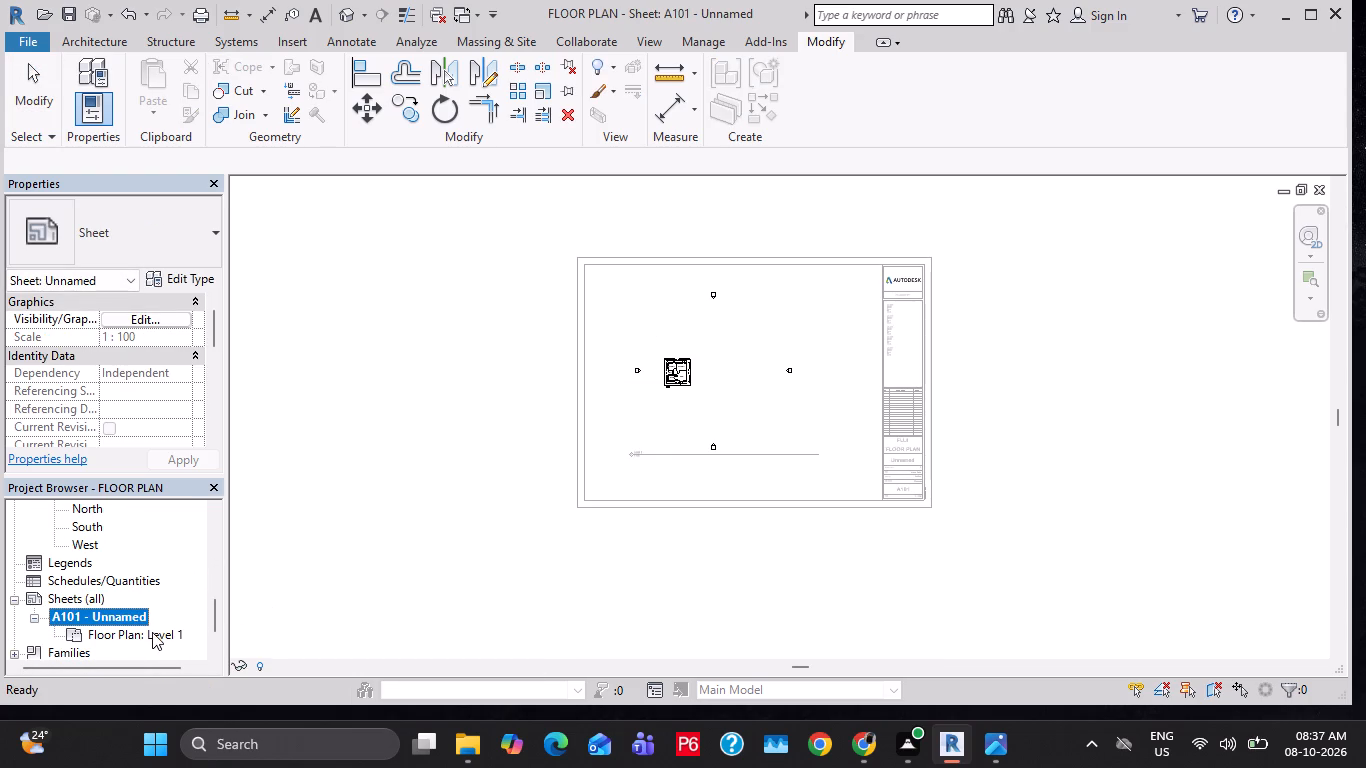
{"action": "double_click", "coordinate": [89, 636]}
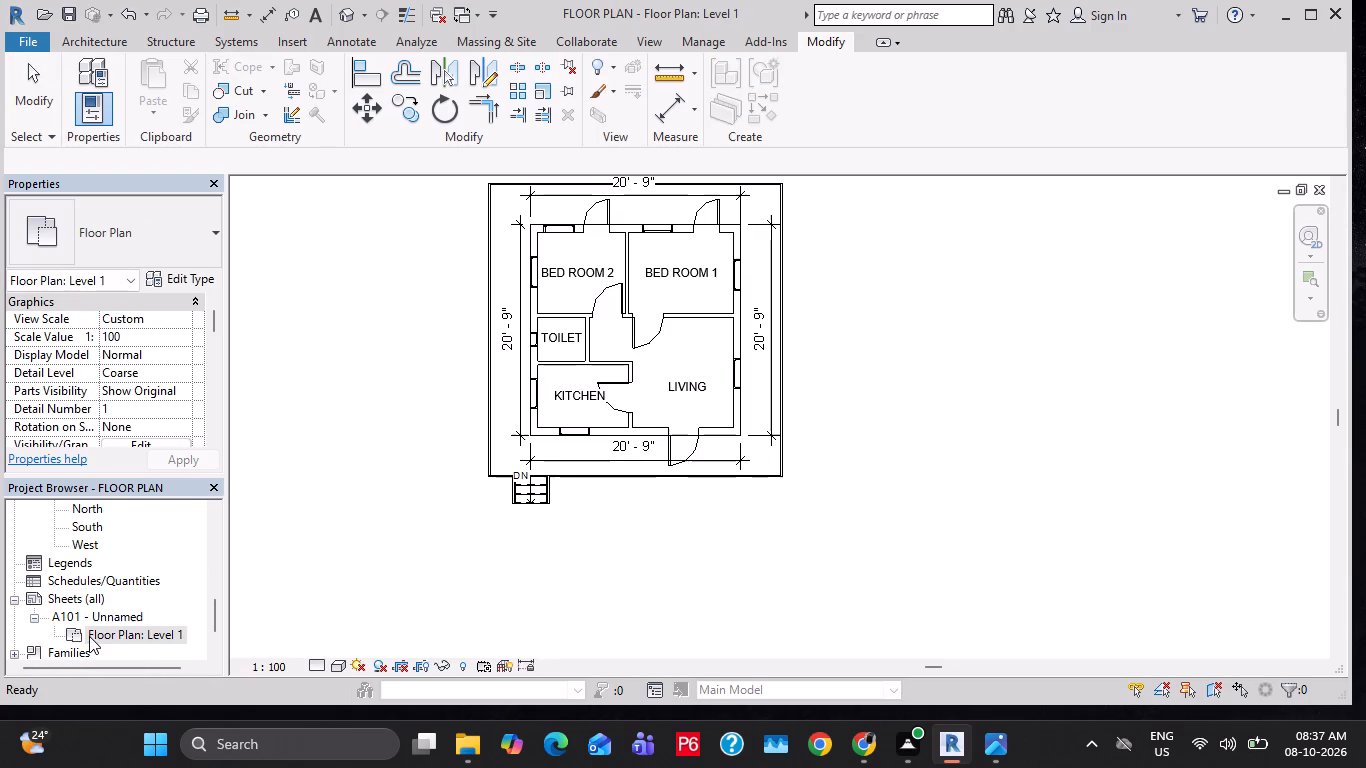
{"action": "double_click", "coordinate": [93, 616]}
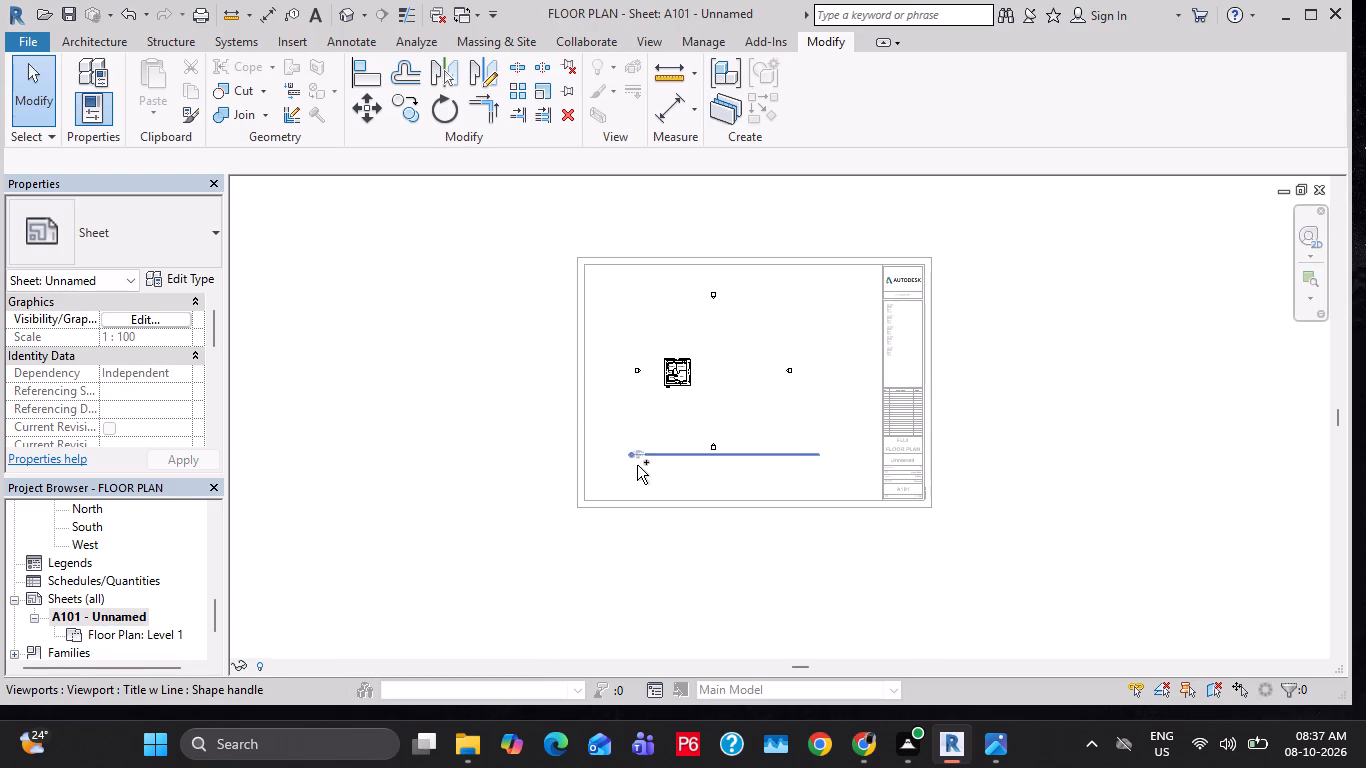
Undo the activation of the Level 1 view on sheet A101.
{"action": "key", "text": "ctrl+z"}
{"action": "scroll", "coordinate": [117, 578], "scroll_direction": "up", "scroll_amount": 6}
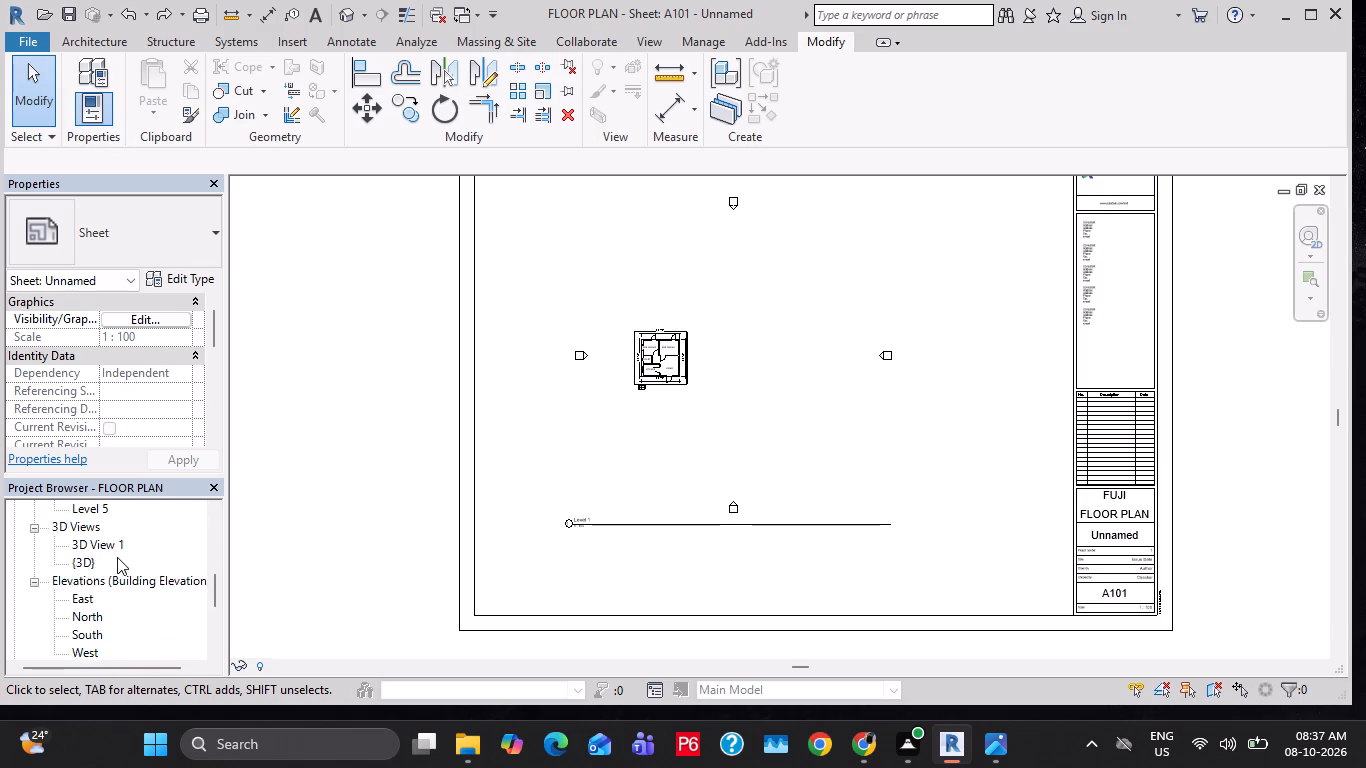
Examine the elevation markers around the house in the Level 1 floor plan and on sheet A101.
{"action": "scroll", "coordinate": [117, 557], "scroll_direction": "up", "scroll_amount": 15}
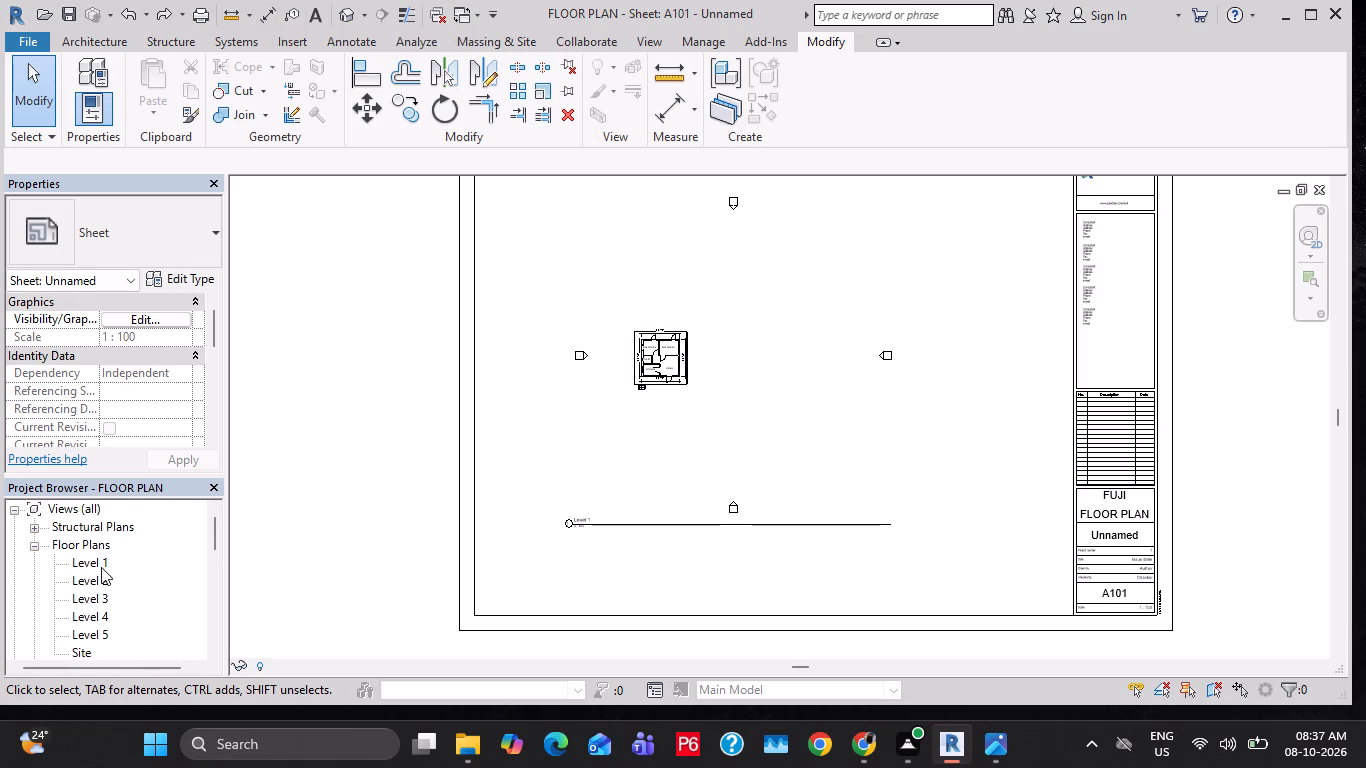
{"action": "double_click", "coordinate": [101, 567]}
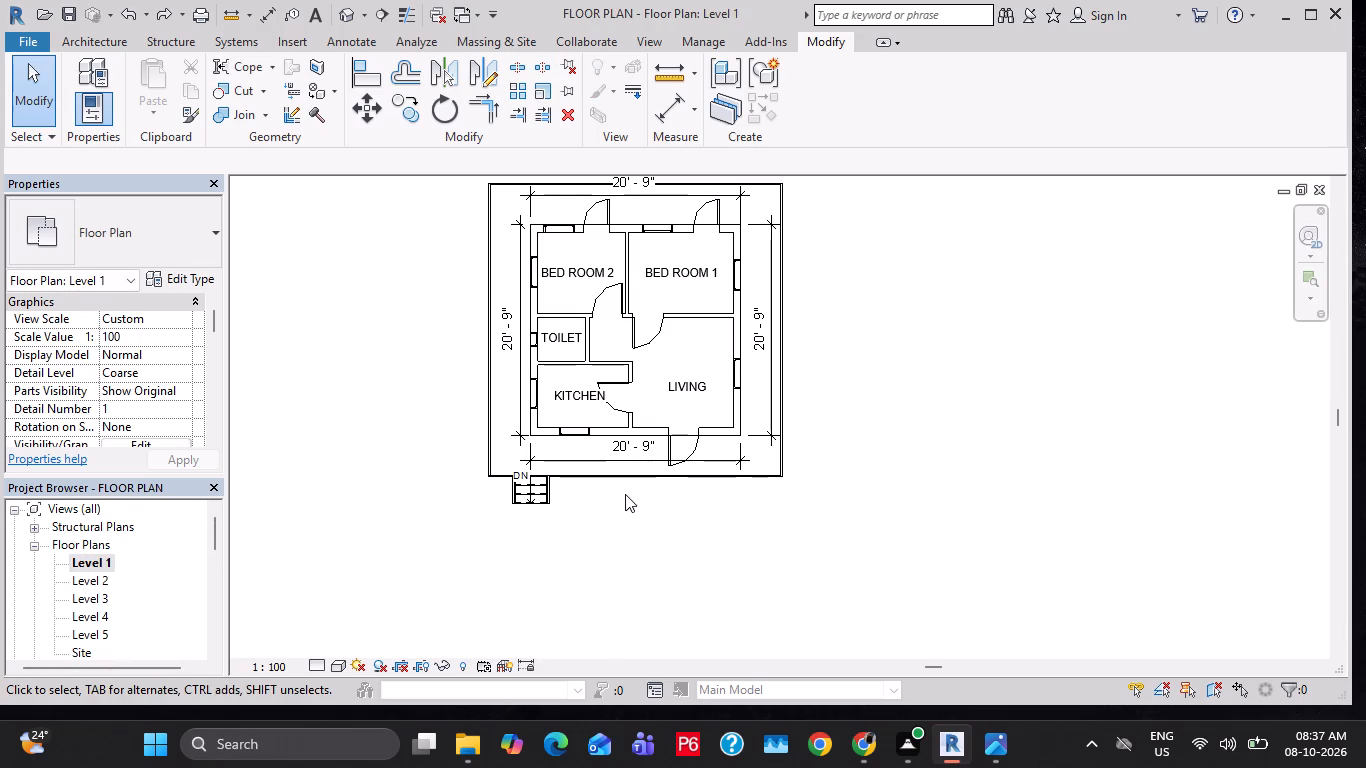
{"action": "middle_click_drag", "start_coordinate": [626, 495], "coordinate": [678, 508]}
{"action": "scroll", "coordinate": [678, 508], "scroll_direction": "up", "scroll_amount": 1}
{"action": "scroll", "coordinate": [678, 508], "scroll_direction": "down", "scroll_amount": 7}
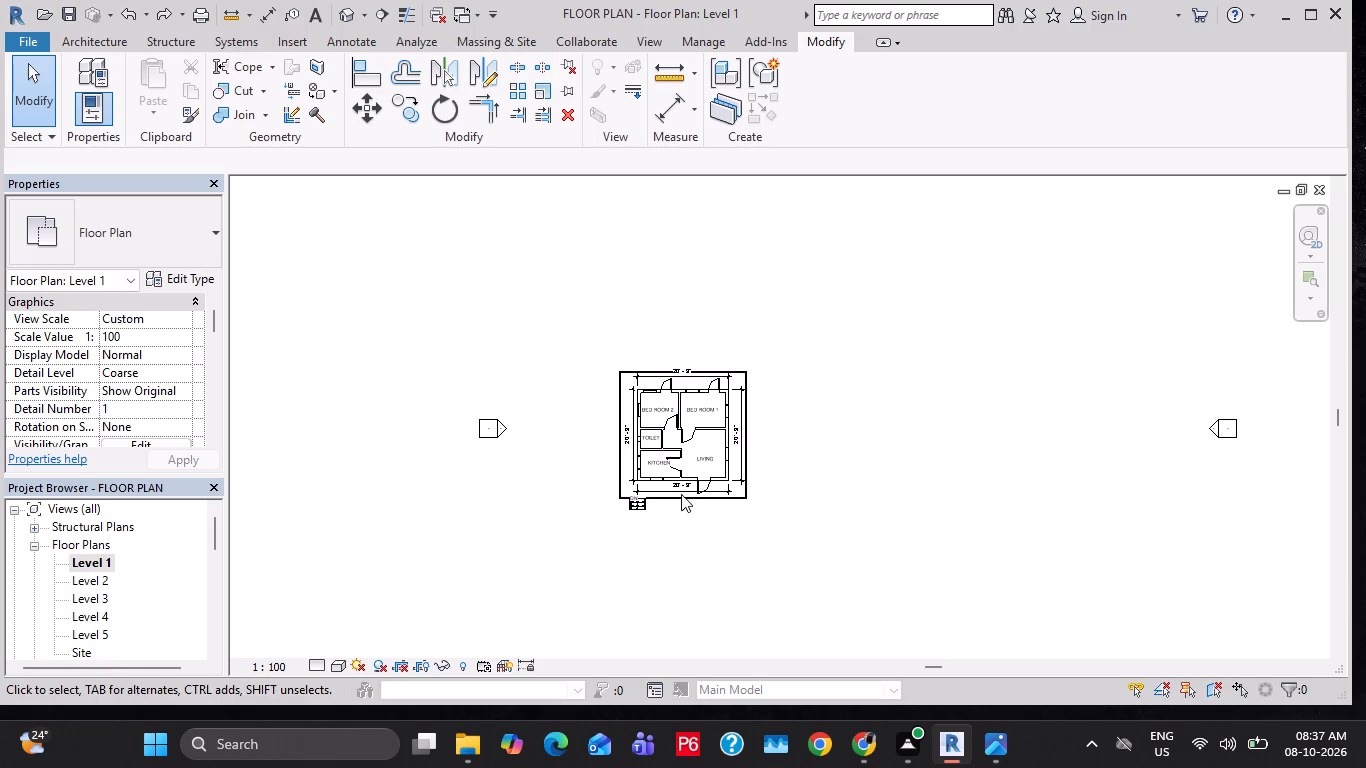
{"action": "left_click", "coordinate": [496, 438]}
{"action": "scroll", "coordinate": [535, 407], "scroll_direction": "down", "scroll_amount": 1}
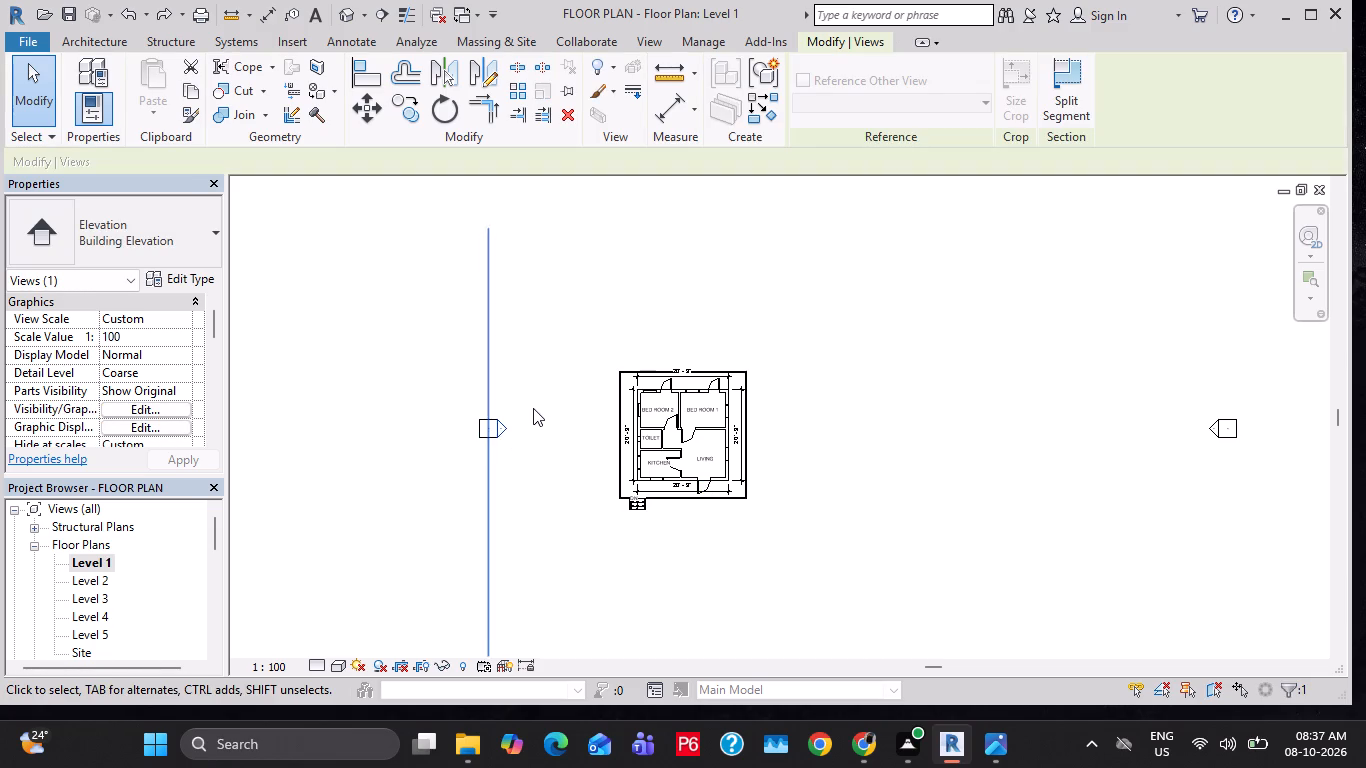
{"action": "scroll", "coordinate": [533, 408], "scroll_direction": "down", "scroll_amount": 8}
{"action": "left_click", "coordinate": [620, 519]}
{"action": "key", "text": "Escape"}
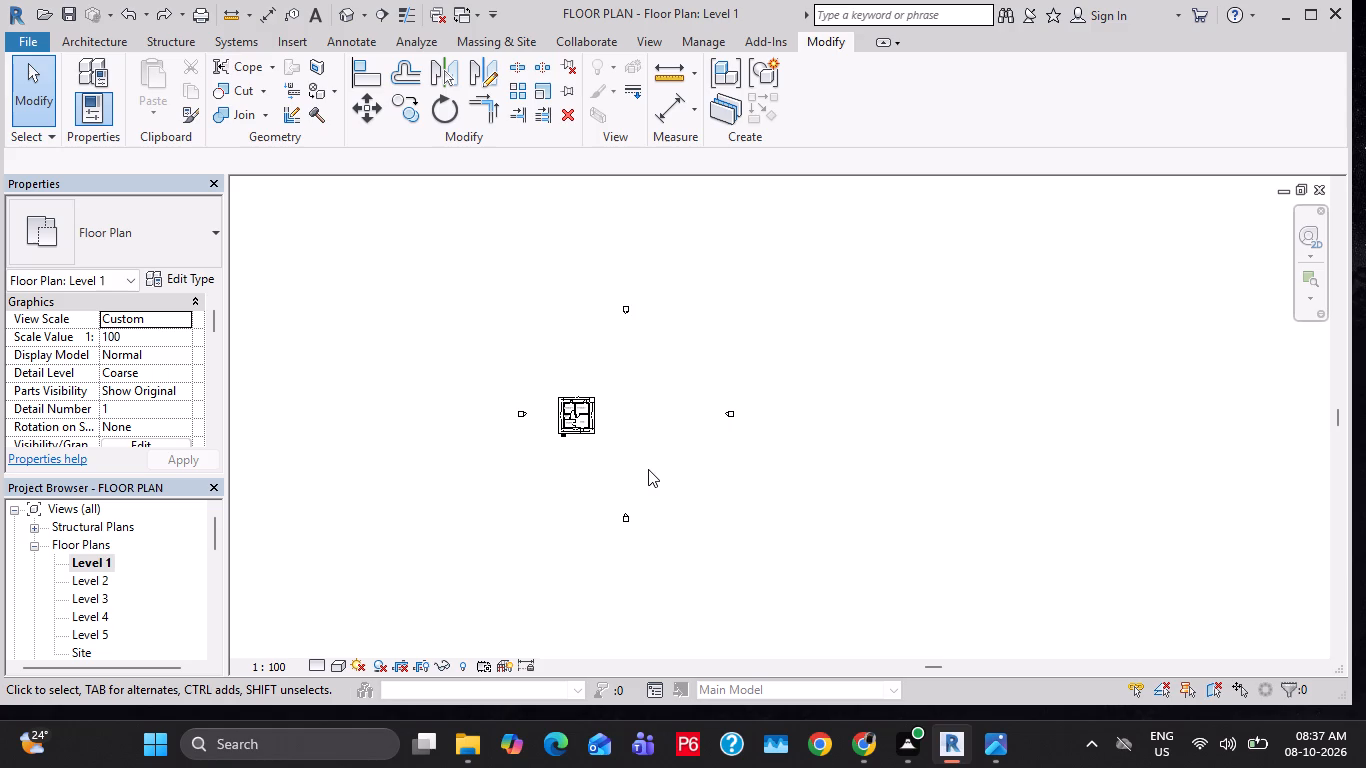
{"action": "middle_click_drag", "start_coordinate": [529, 490], "coordinate": [579, 476]}
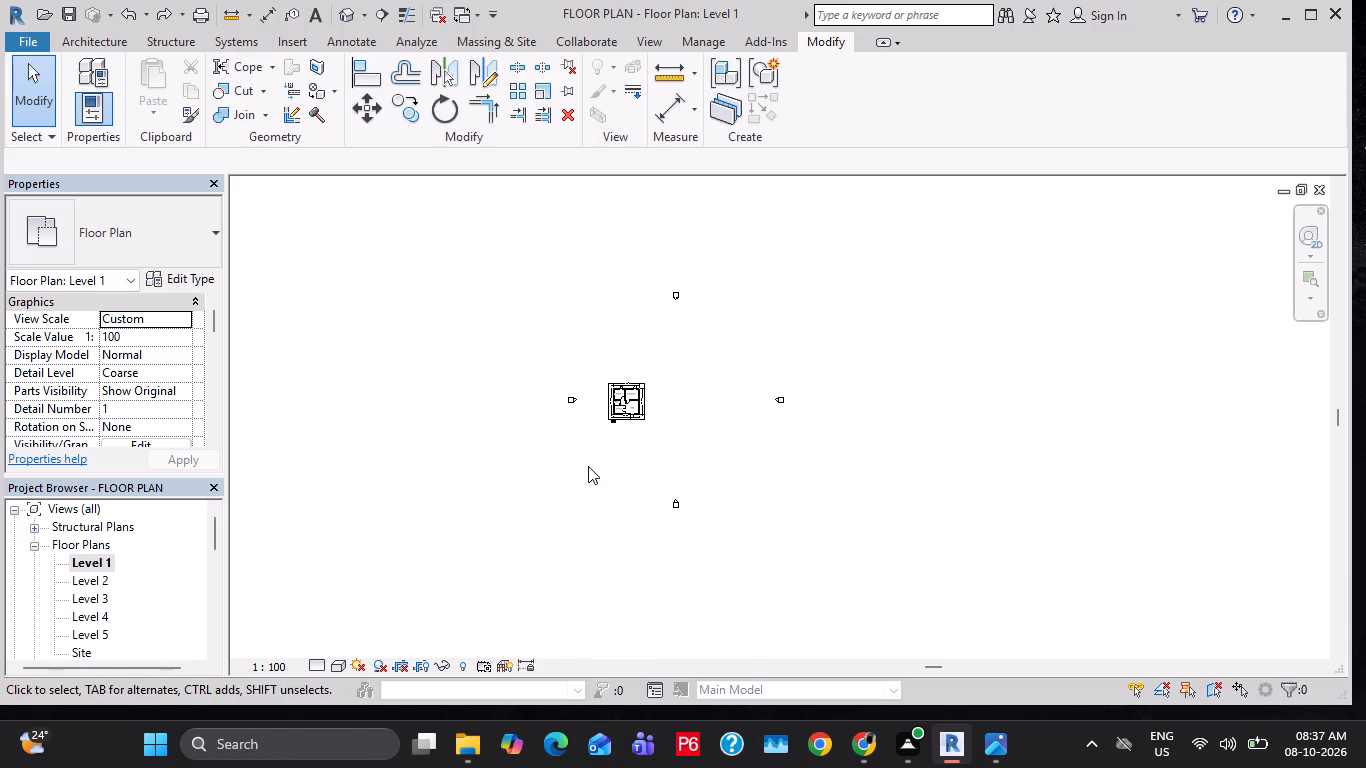
{"action": "scroll", "coordinate": [123, 571], "scroll_direction": "down", "scroll_amount": 11}
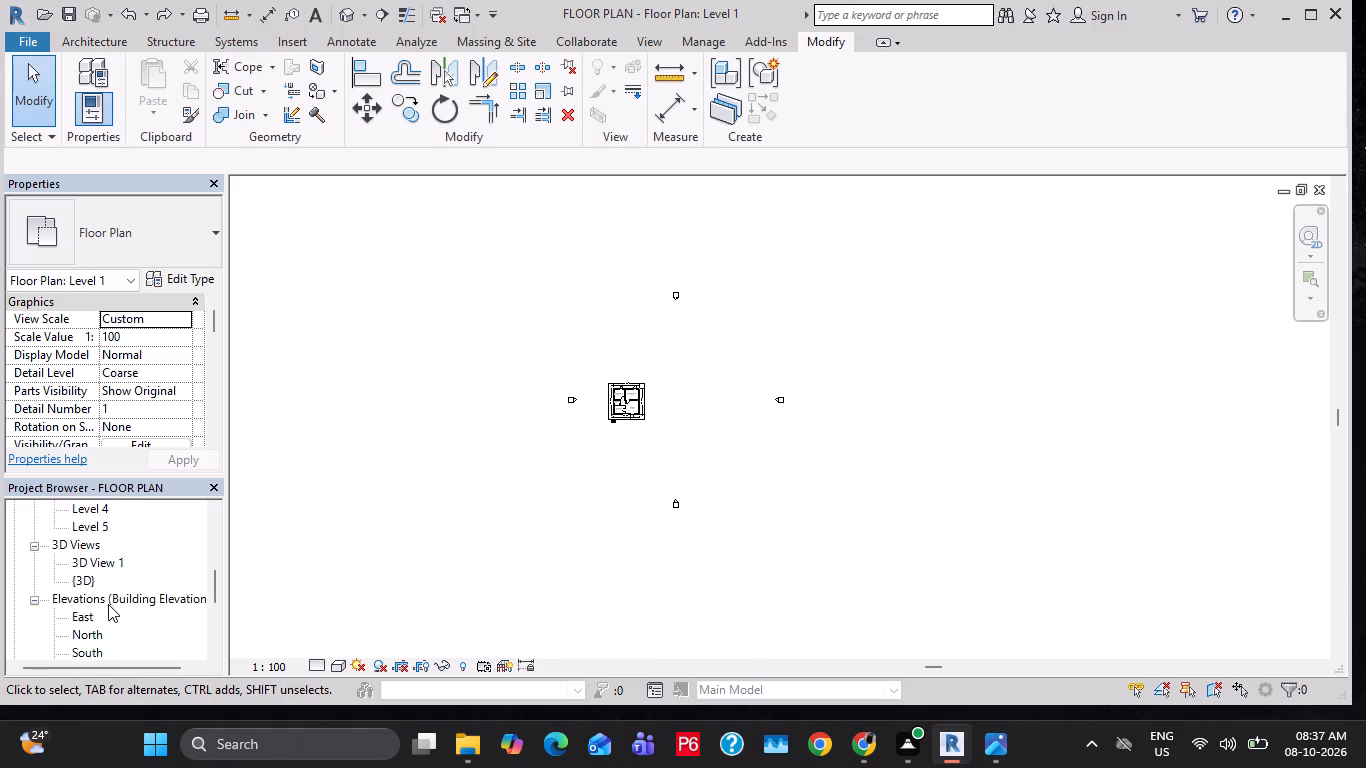
{"action": "scroll", "coordinate": [108, 604], "scroll_direction": "down", "scroll_amount": 5}
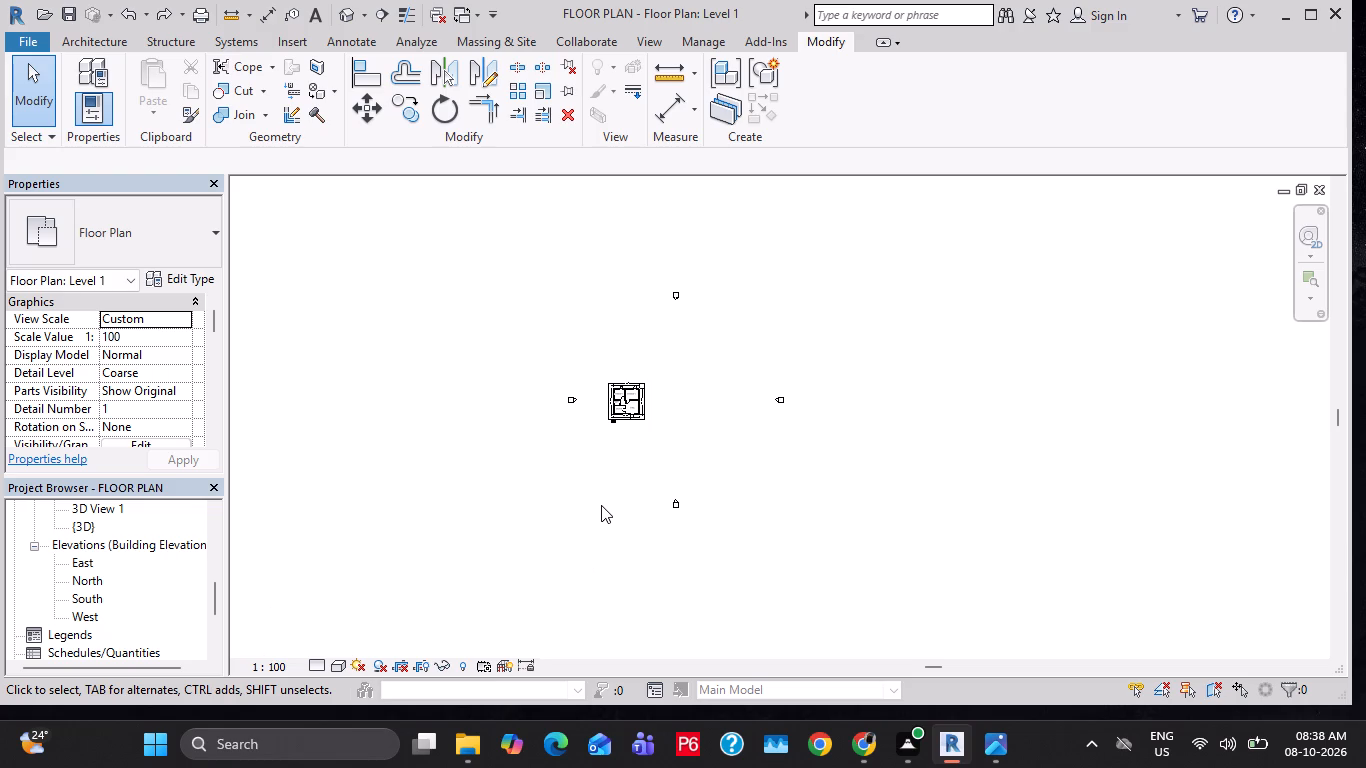
{"action": "middle_click_drag", "start_coordinate": [539, 407], "coordinate": [600, 383]}
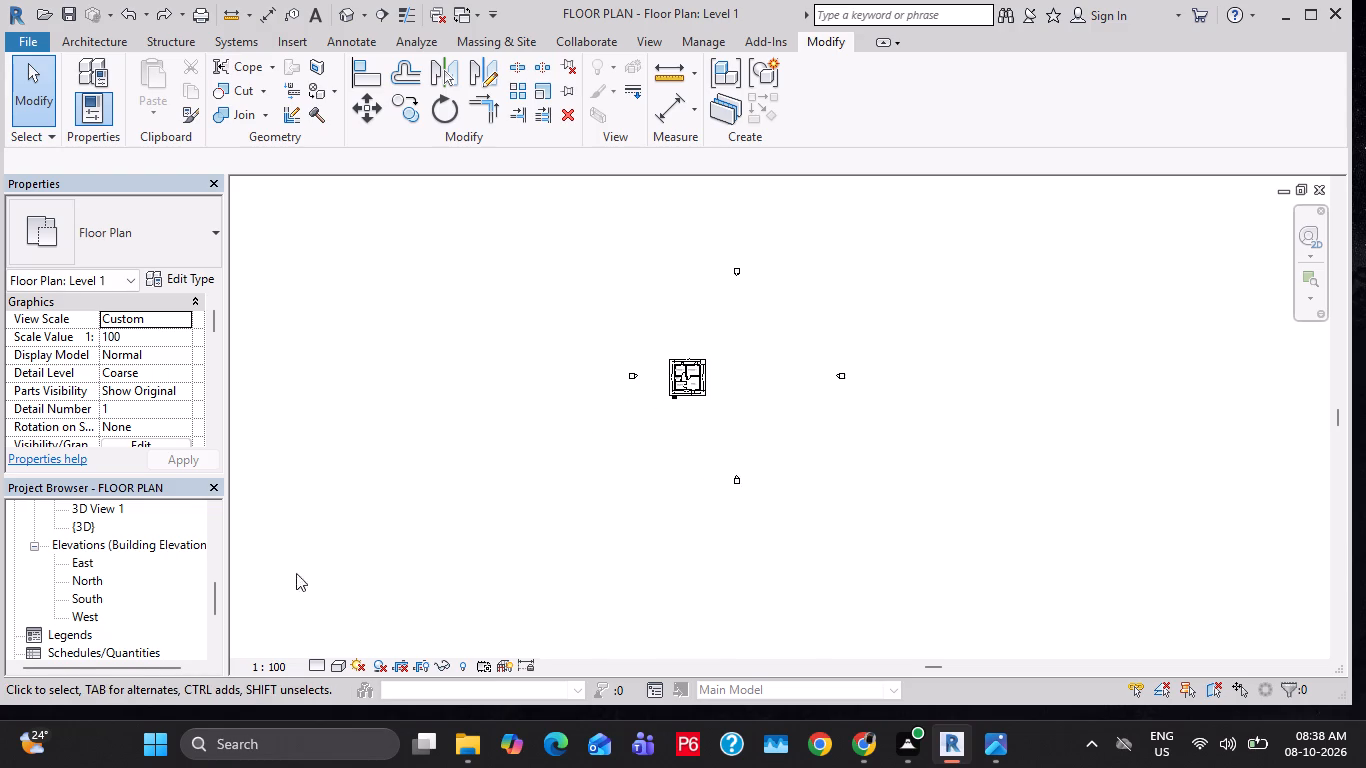
{"action": "scroll", "coordinate": [116, 601], "scroll_direction": "down", "scroll_amount": 3}
{"action": "double_click", "coordinate": [86, 636]}
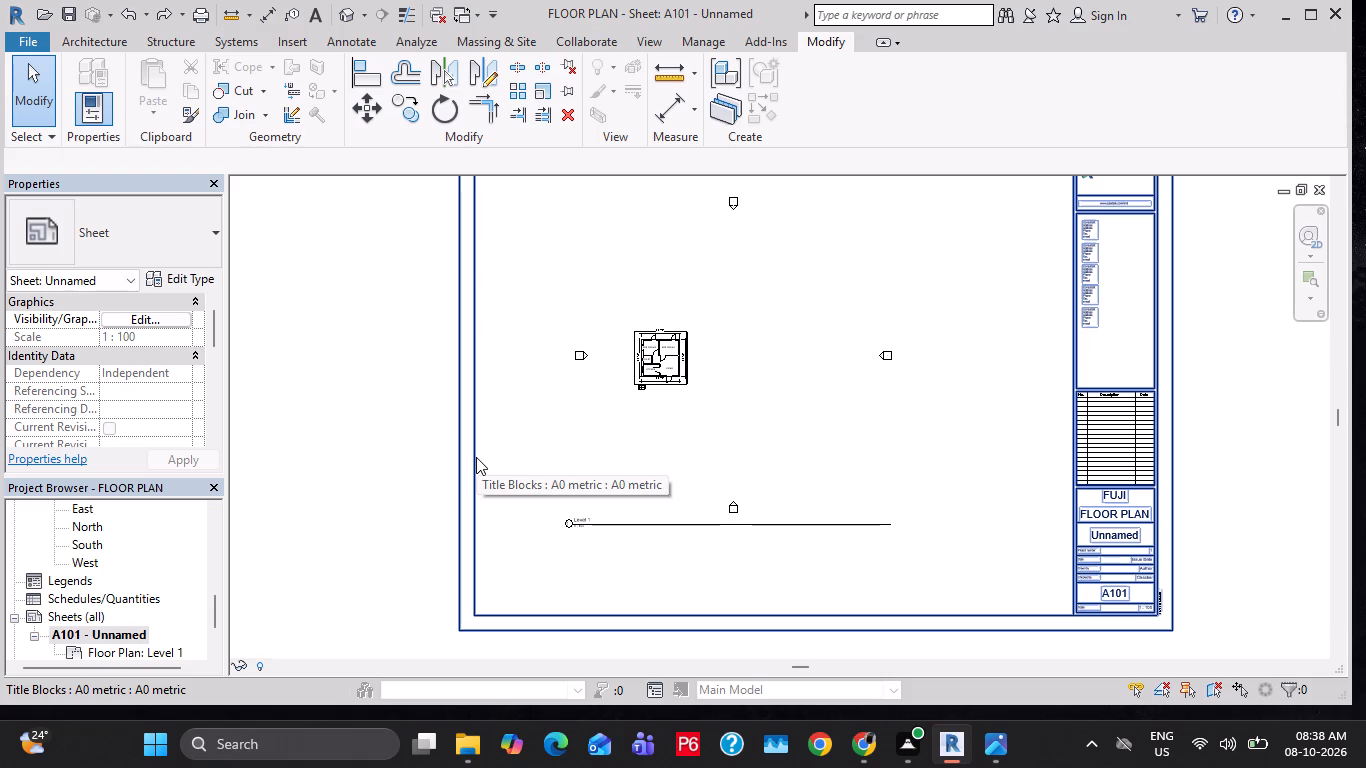
{"action": "middle_click_drag", "start_coordinate": [531, 398], "coordinate": [631, 397]}
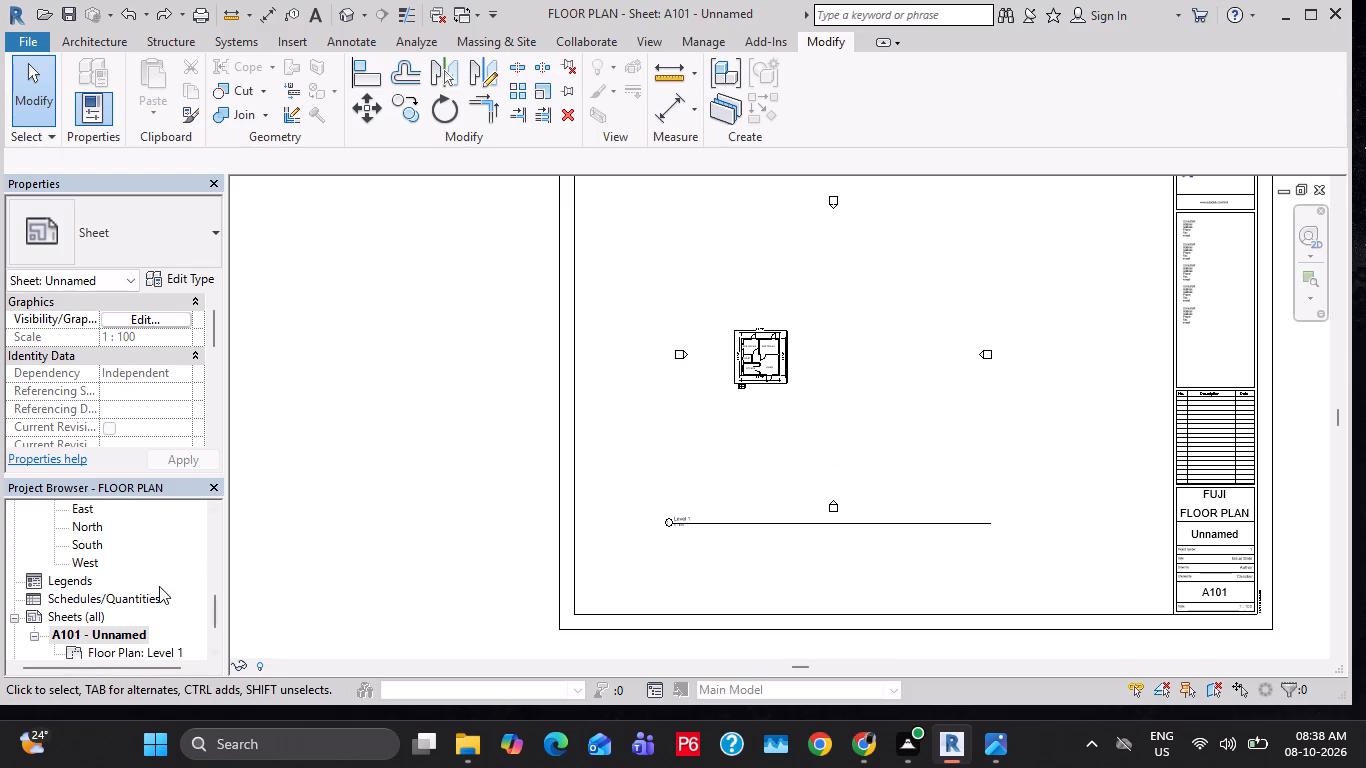
In the Level 1 floor plan, hide the whole category of the elevation marker below the house in this view.
{"action": "scroll", "coordinate": [139, 593], "scroll_direction": "up", "scroll_amount": 20}
{"action": "scroll", "coordinate": [139, 593], "scroll_direction": "up", "scroll_amount": 2}
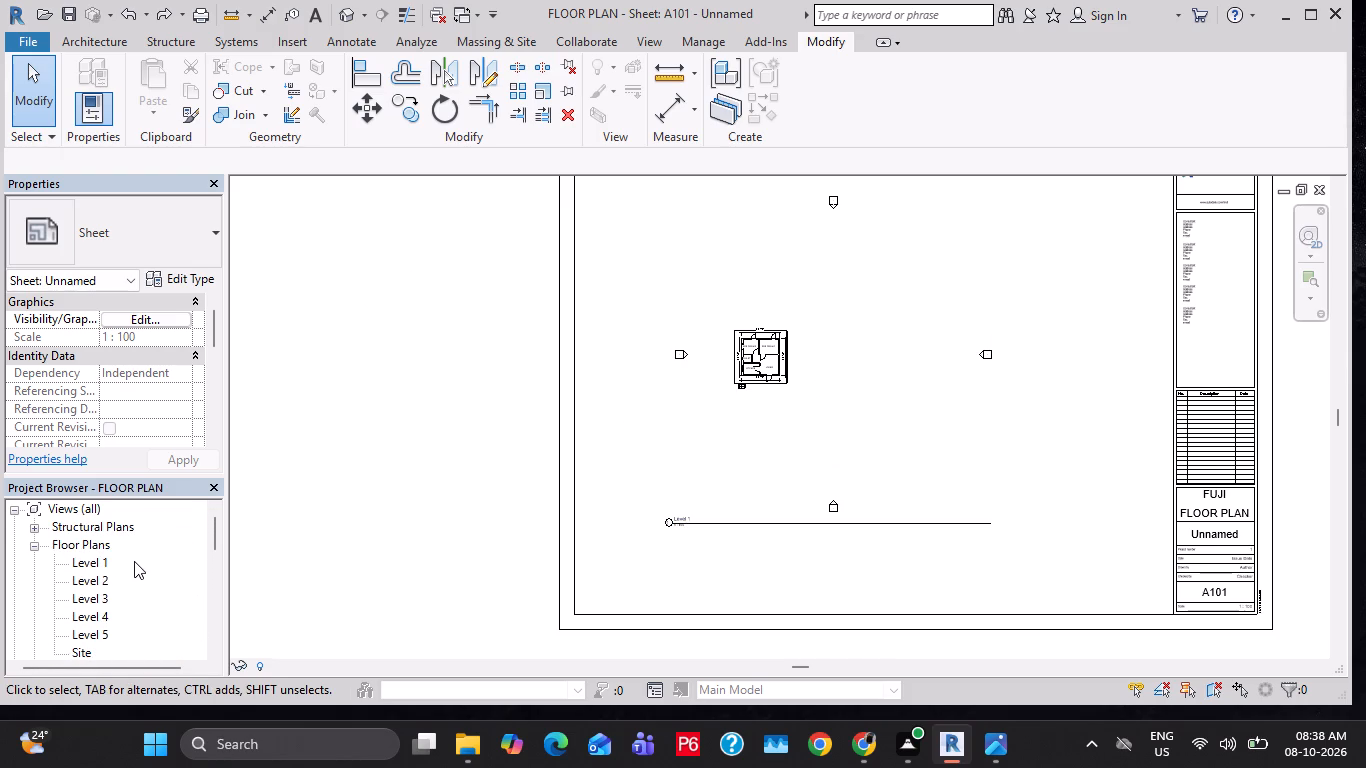
{"action": "scroll", "coordinate": [57, 629], "scroll_direction": "up", "scroll_amount": 1}
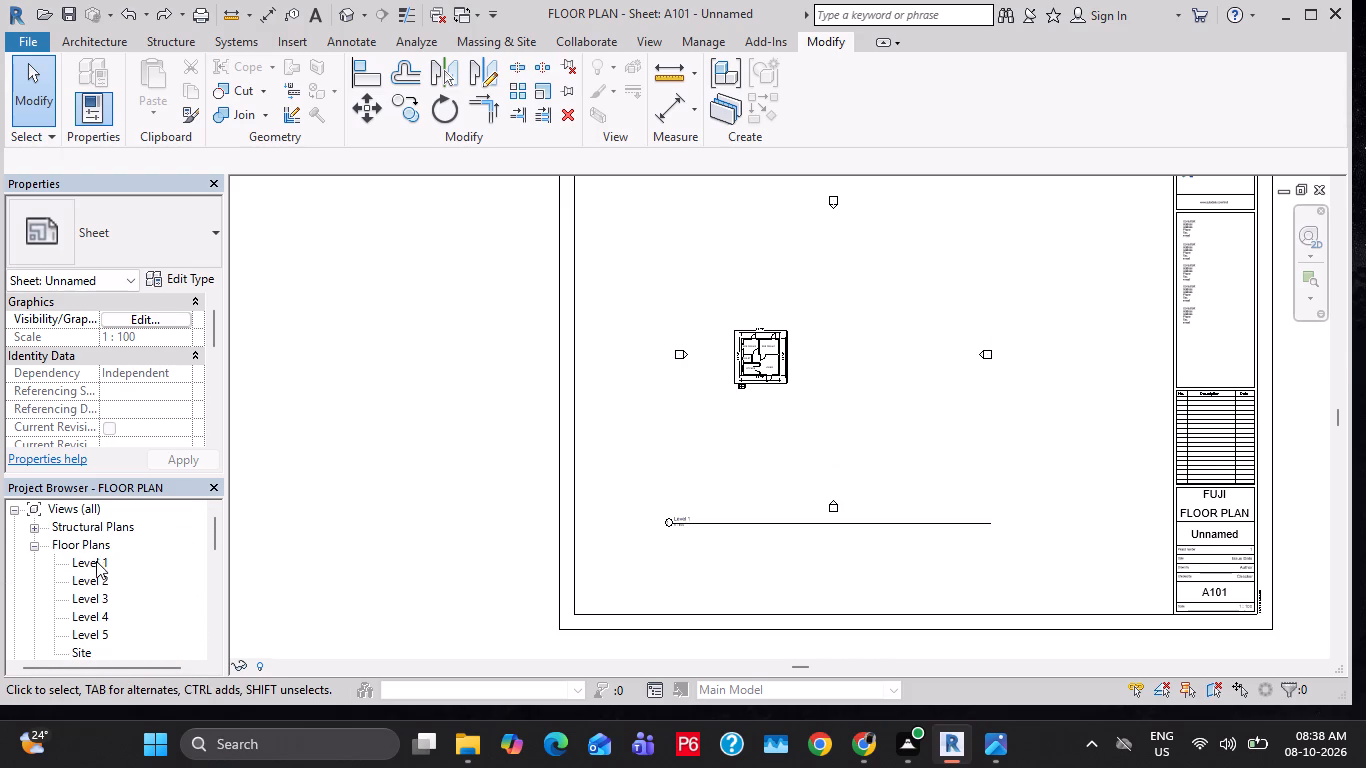
{"action": "double_click", "coordinate": [97, 558]}
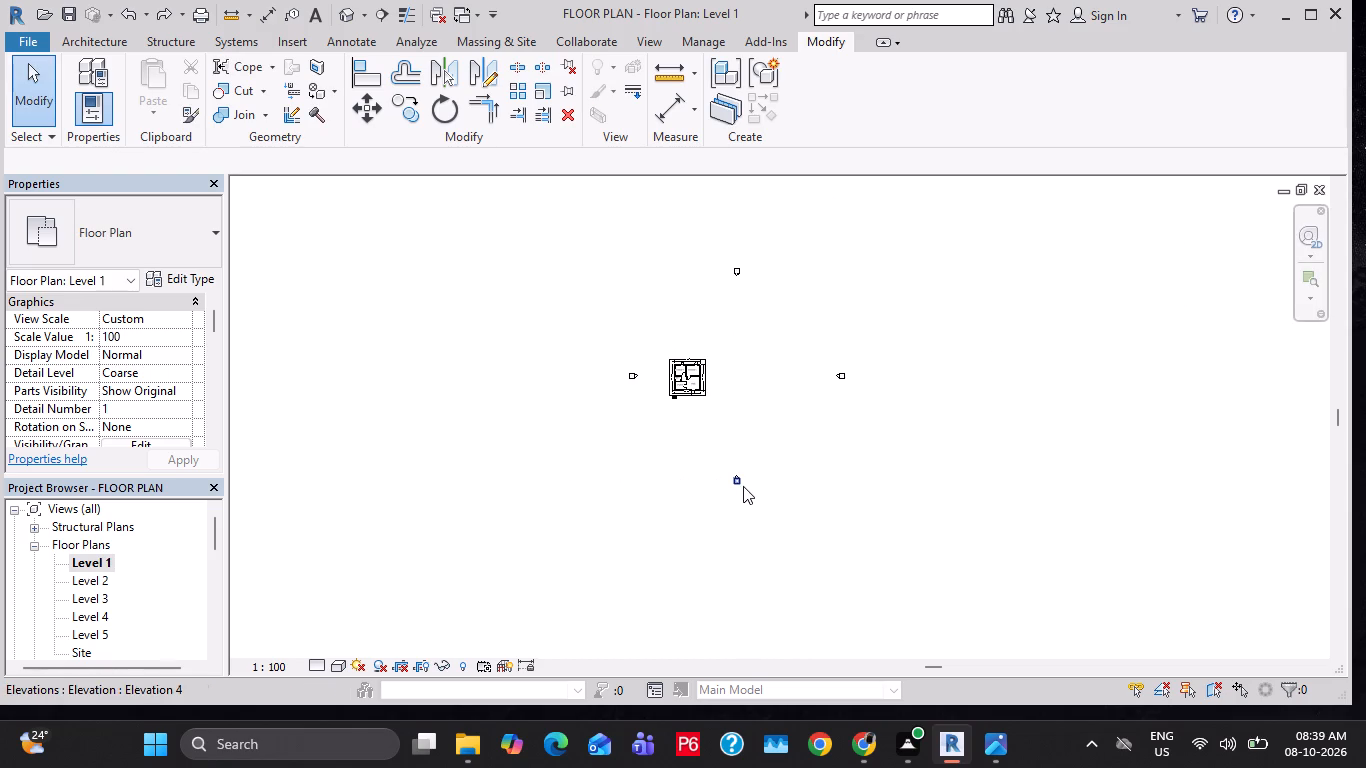
{"action": "left_click", "coordinate": [743, 484]}
{"action": "right_click", "coordinate": [743, 484]}
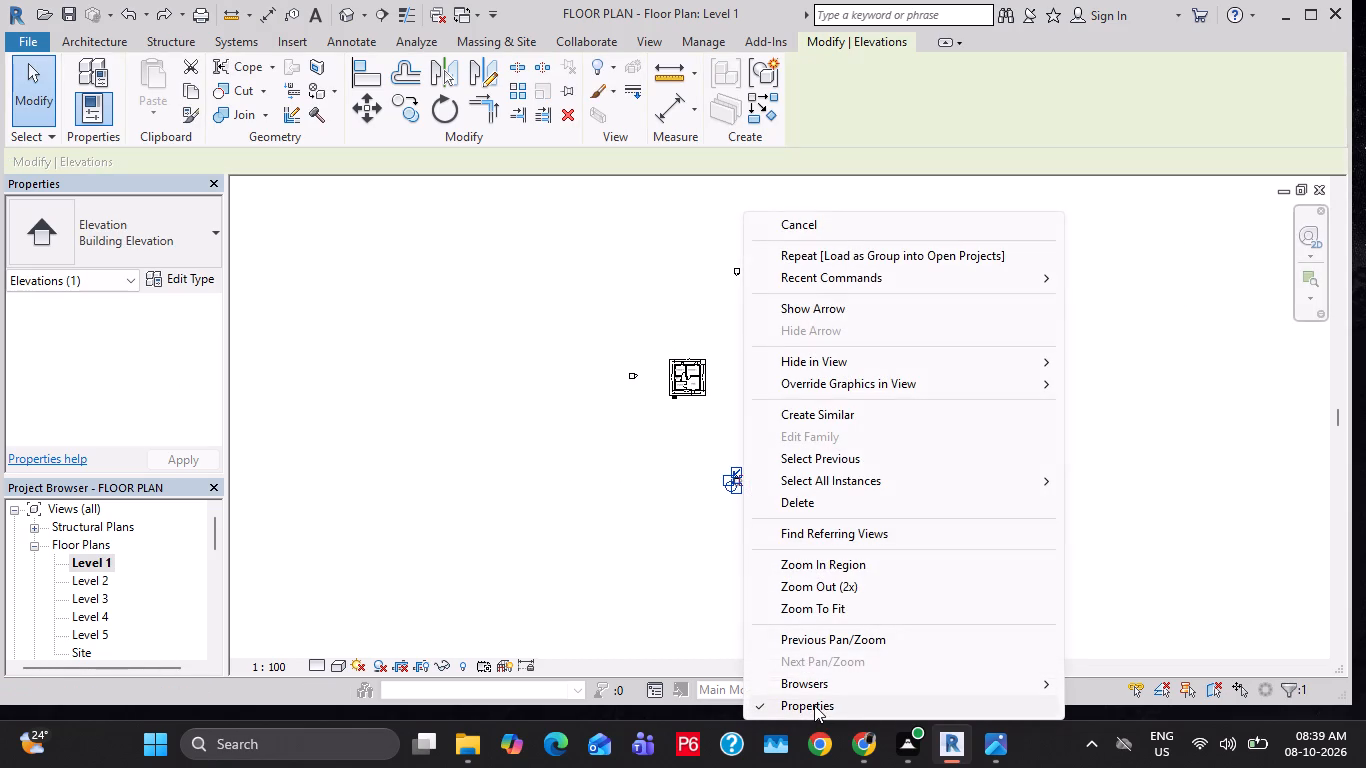
{"action": "scroll", "coordinate": [824, 659], "scroll_direction": "down", "scroll_amount": 5}
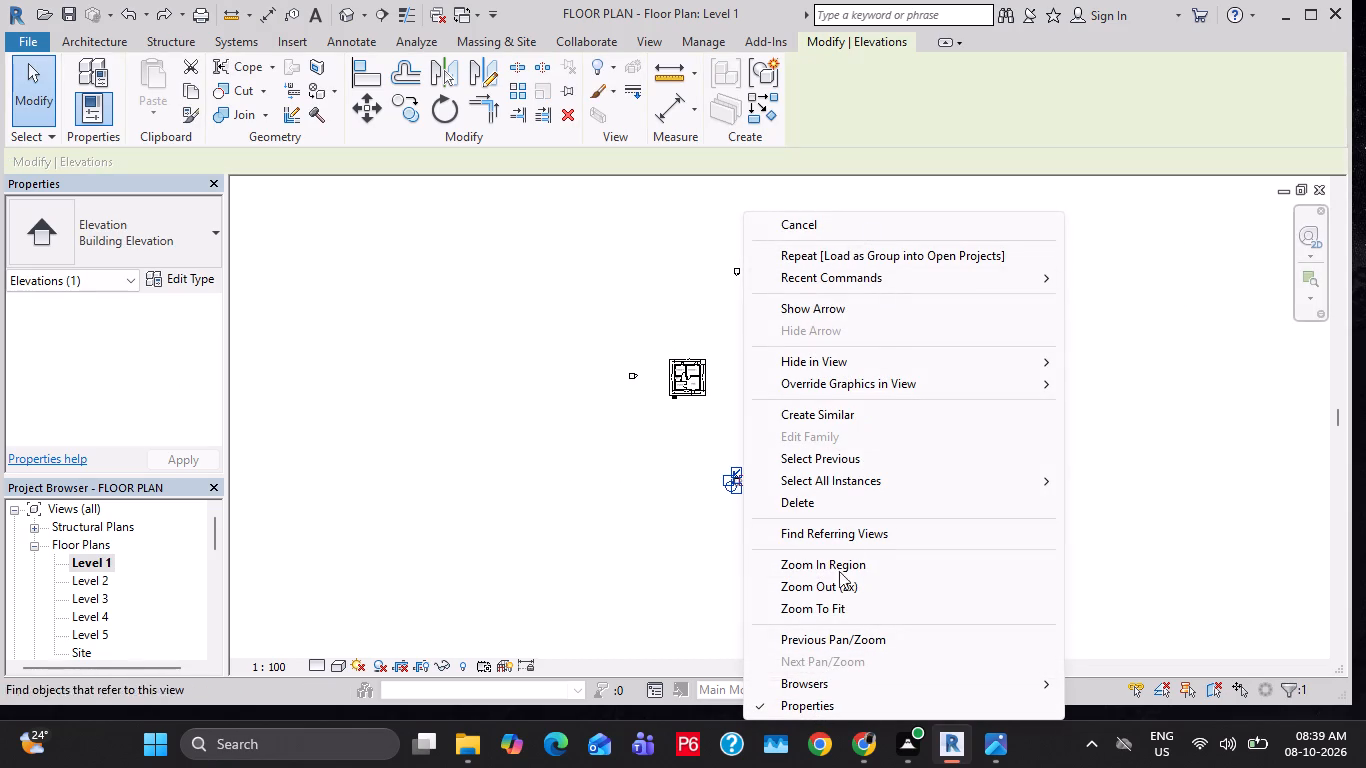
{"action": "left_click", "coordinate": [828, 709]}
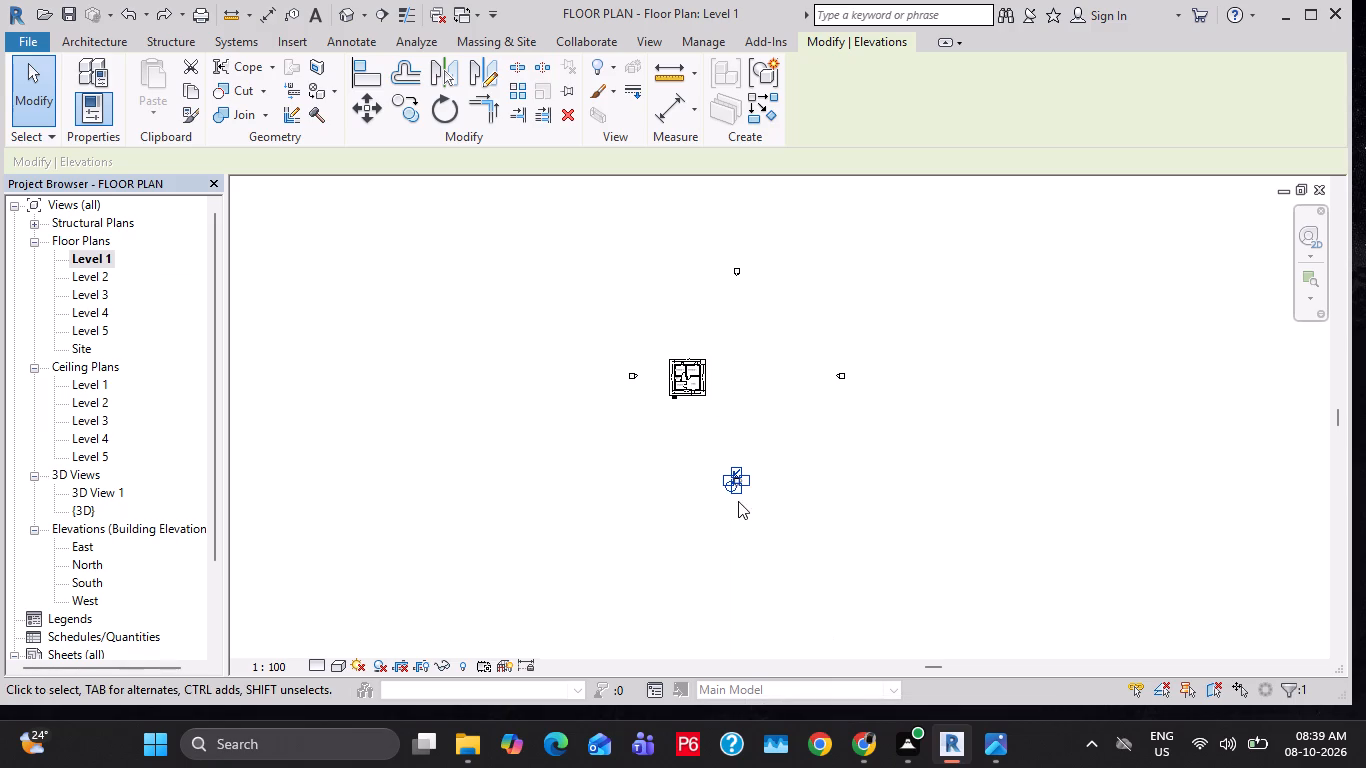
{"action": "right_click", "coordinate": [740, 476]}
{"action": "left_click", "coordinate": [855, 360]}
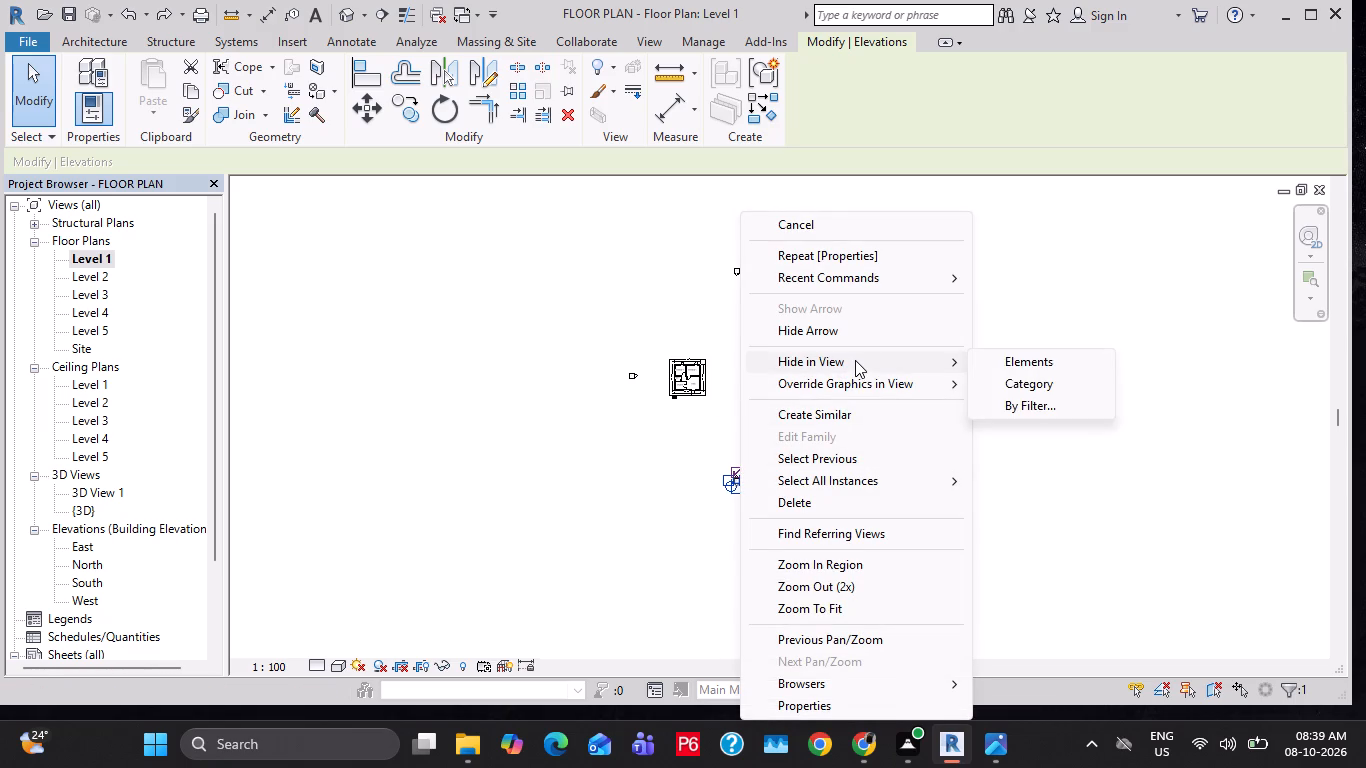
{"action": "left_click", "coordinate": [1026, 380]}
{"action": "left_click", "coordinate": [939, 409]}
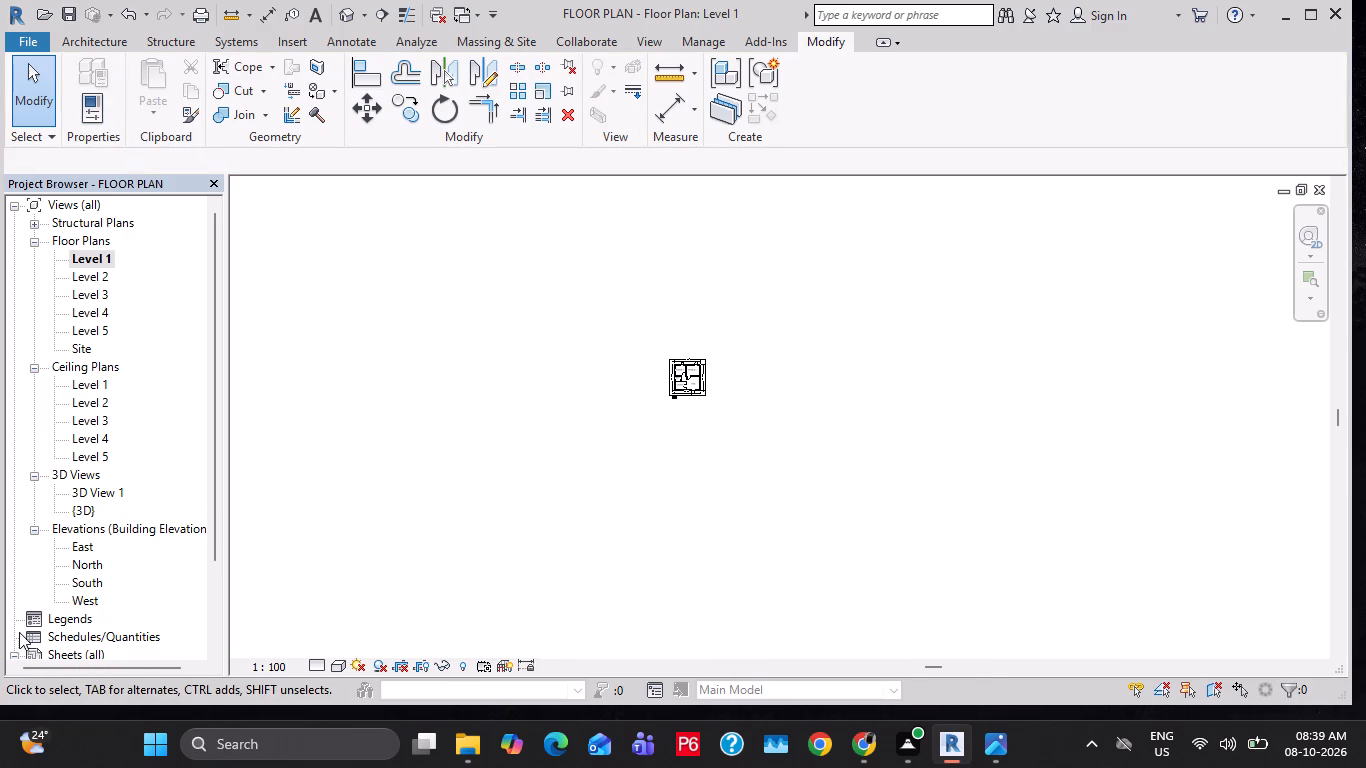
On sheet A101, move the Level 1 viewport together with its title slightly upward.
{"action": "scroll", "coordinate": [92, 640], "scroll_direction": "down", "scroll_amount": 7}
{"action": "double_click", "coordinate": [113, 563]}
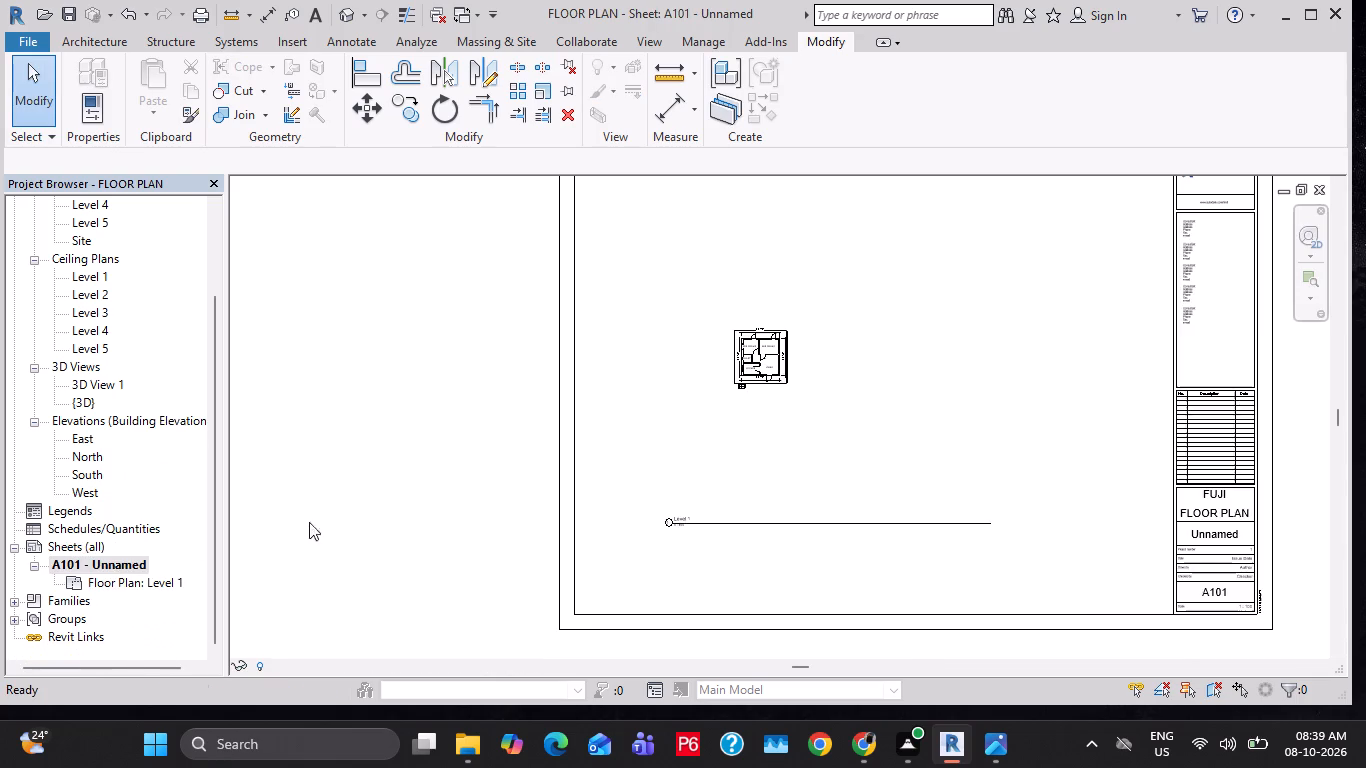
{"action": "middle_click_drag", "start_coordinate": [768, 433], "coordinate": [678, 469]}
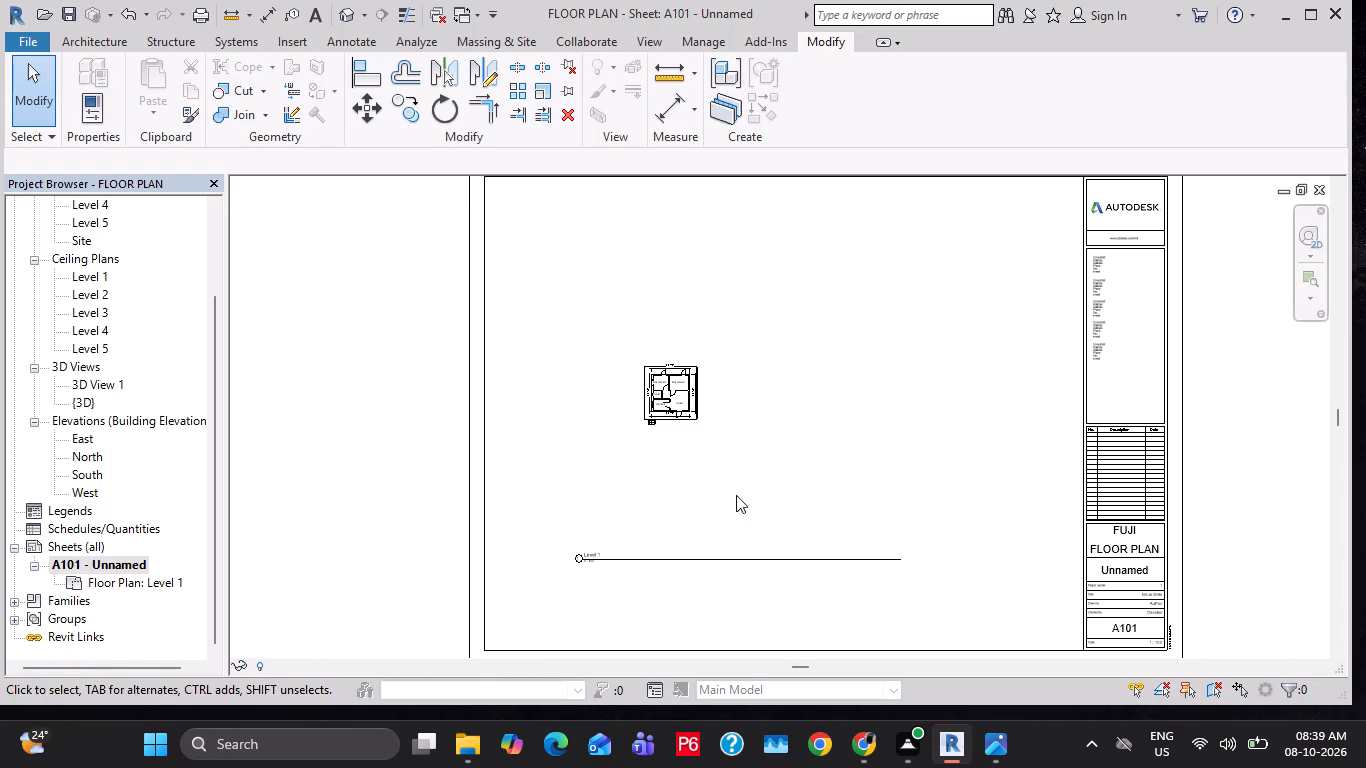
{"action": "left_click_drag", "start_coordinate": [736, 495], "coordinate": [592, 268]}
{"action": "left_click", "coordinate": [680, 413]}
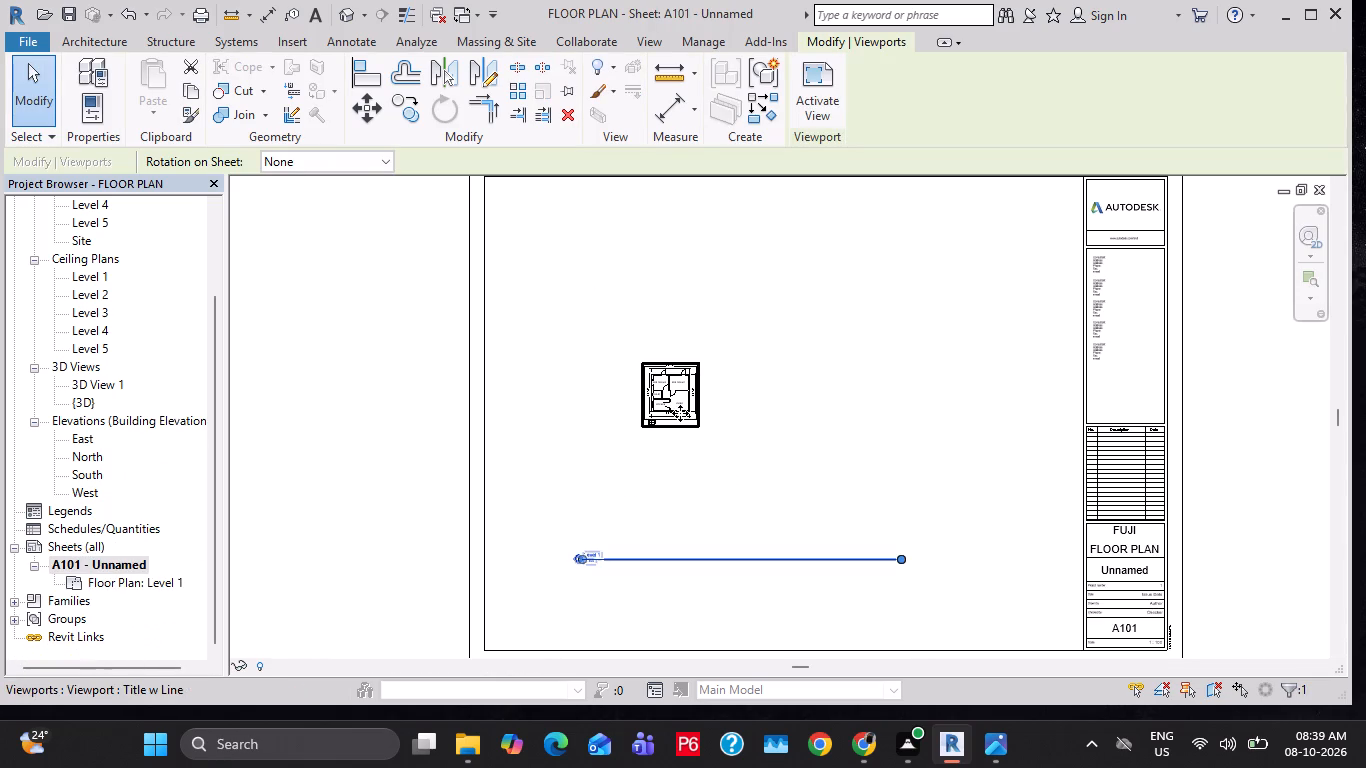
{"action": "left_click", "coordinate": [662, 568]}
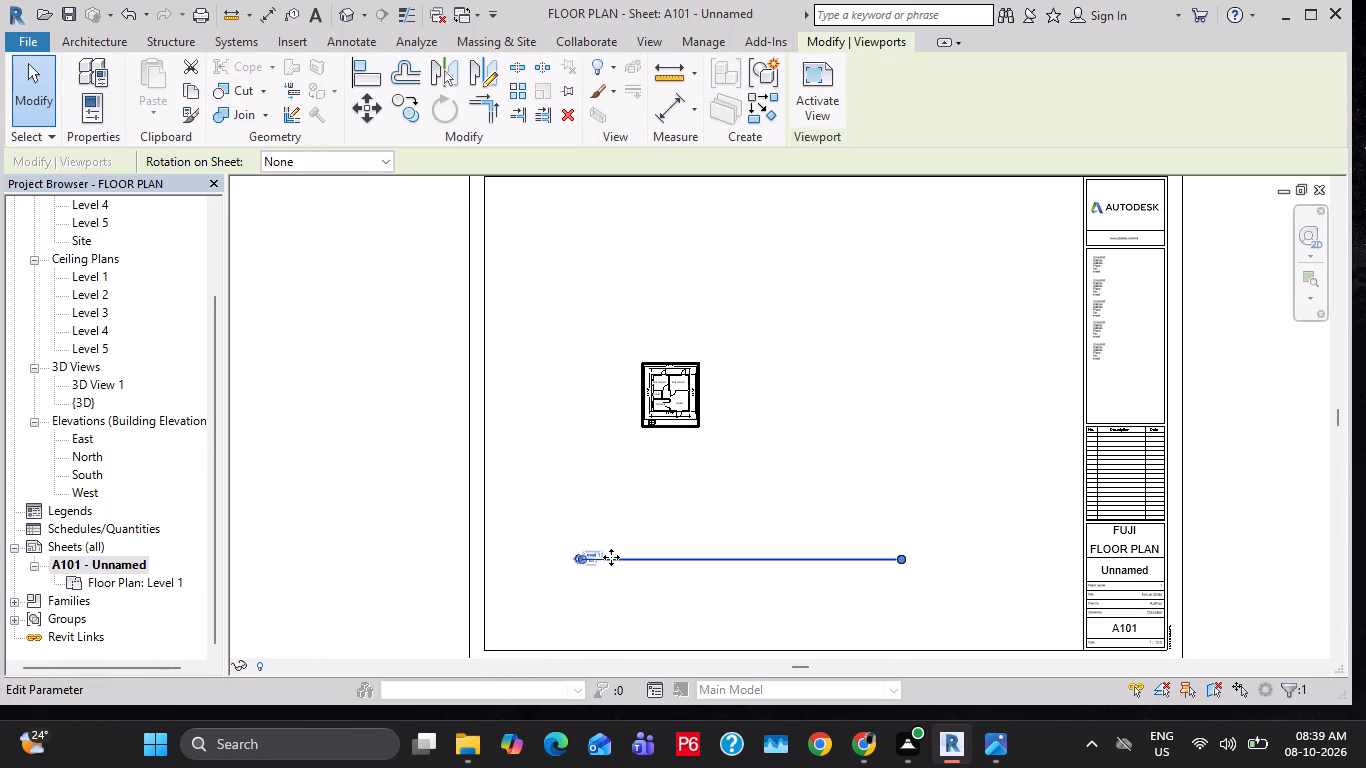
{"action": "left_click_drag", "start_coordinate": [611, 557], "coordinate": [607, 535]}
{"action": "key", "text": "Escape"}
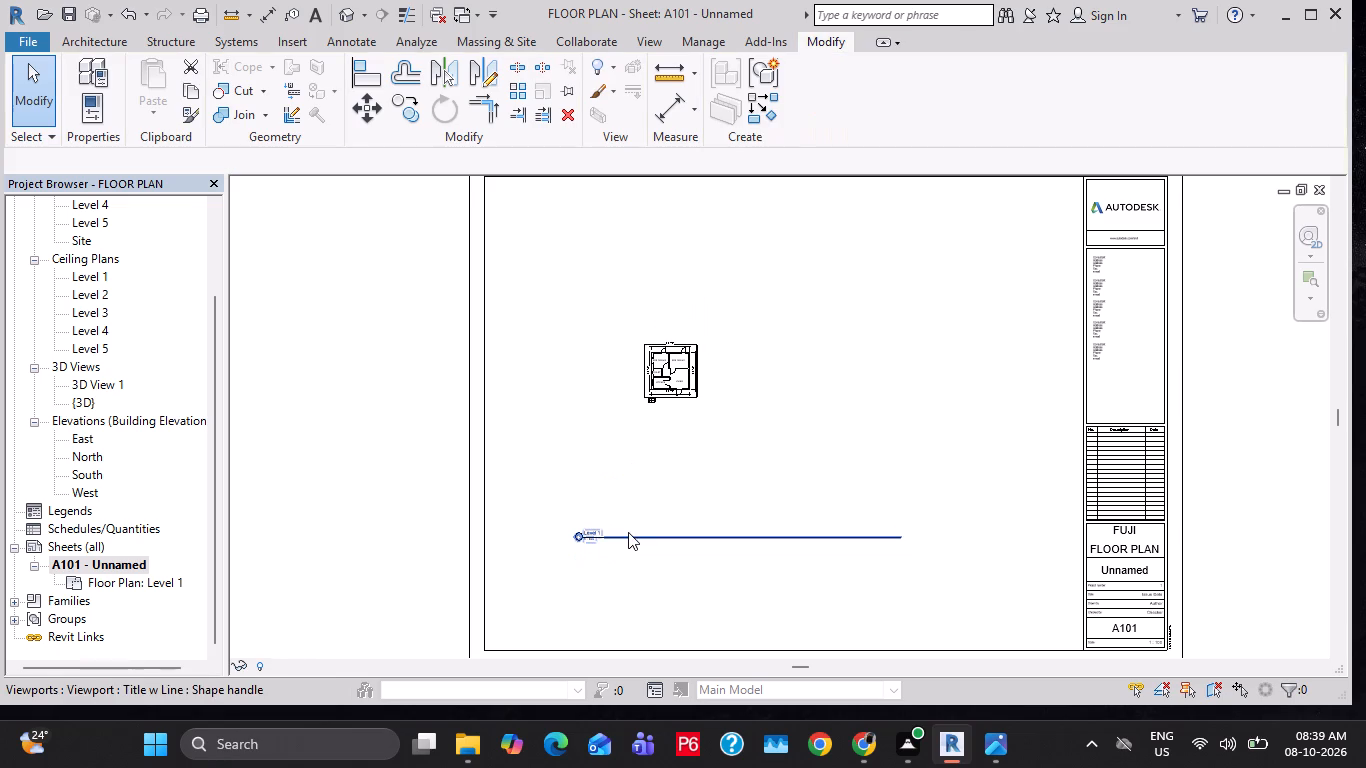
Move the Level 1 viewport title and its line up to just below the house plan.
{"action": "double_click", "coordinate": [628, 533]}
{"action": "left_click", "coordinate": [625, 540]}
{"action": "left_click", "coordinate": [625, 539]}
{"action": "key", "text": "Escape"}
{"action": "key", "text": "Escape"}
{"action": "key", "text": "Escape"}
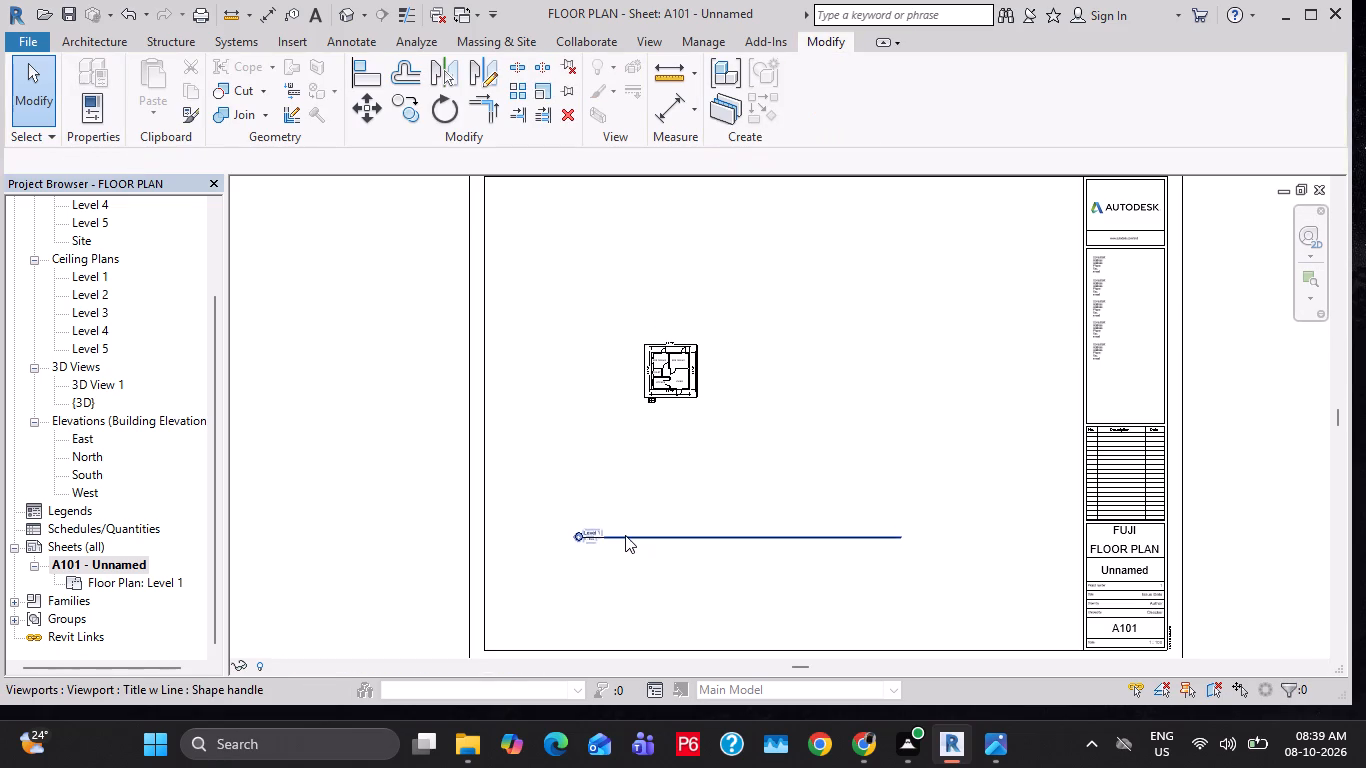
{"action": "left_click", "coordinate": [625, 535]}
{"action": "left_click_drag", "start_coordinate": [611, 537], "coordinate": [616, 415]}
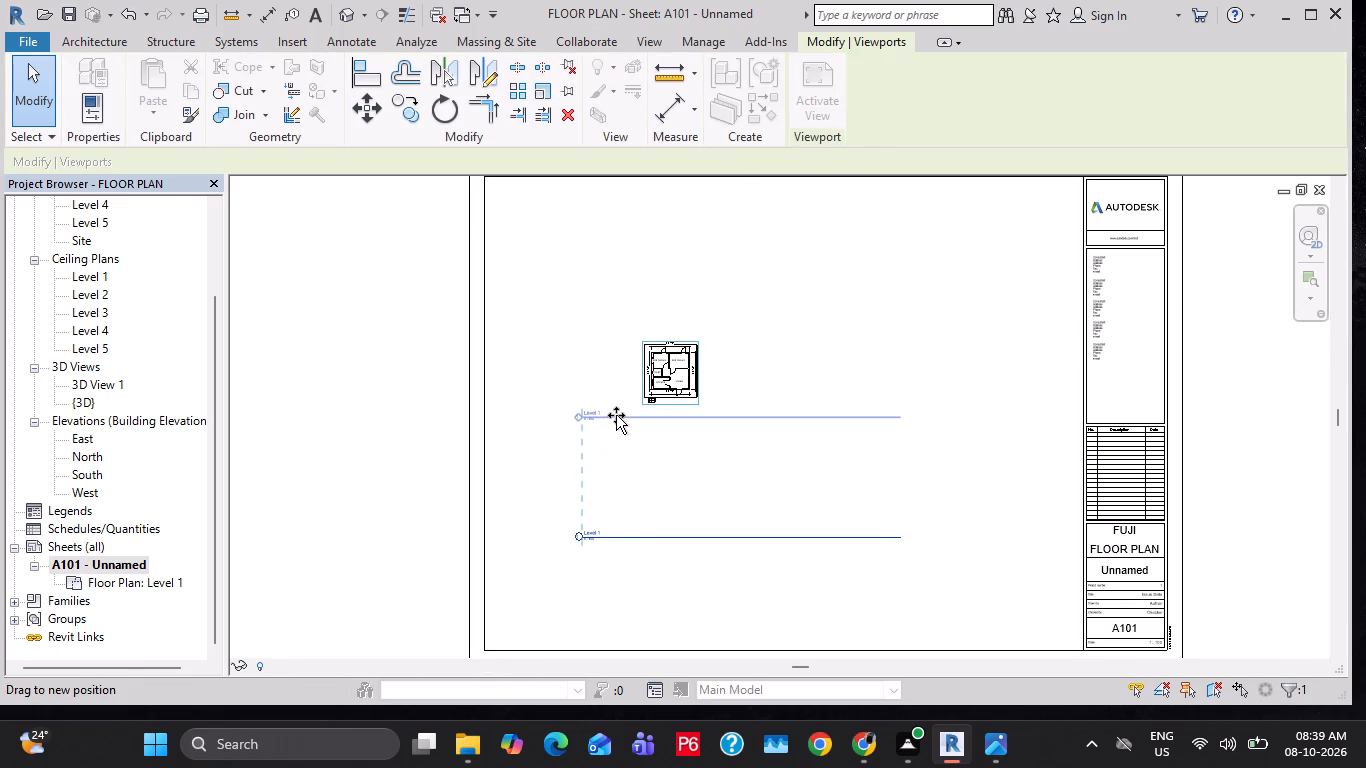
Move the Level 1 viewport title closer beneath the house plan and shift it right so it starts near the plan's left edge.
{"action": "left_click_drag", "start_coordinate": [616, 415], "coordinate": [616, 412]}
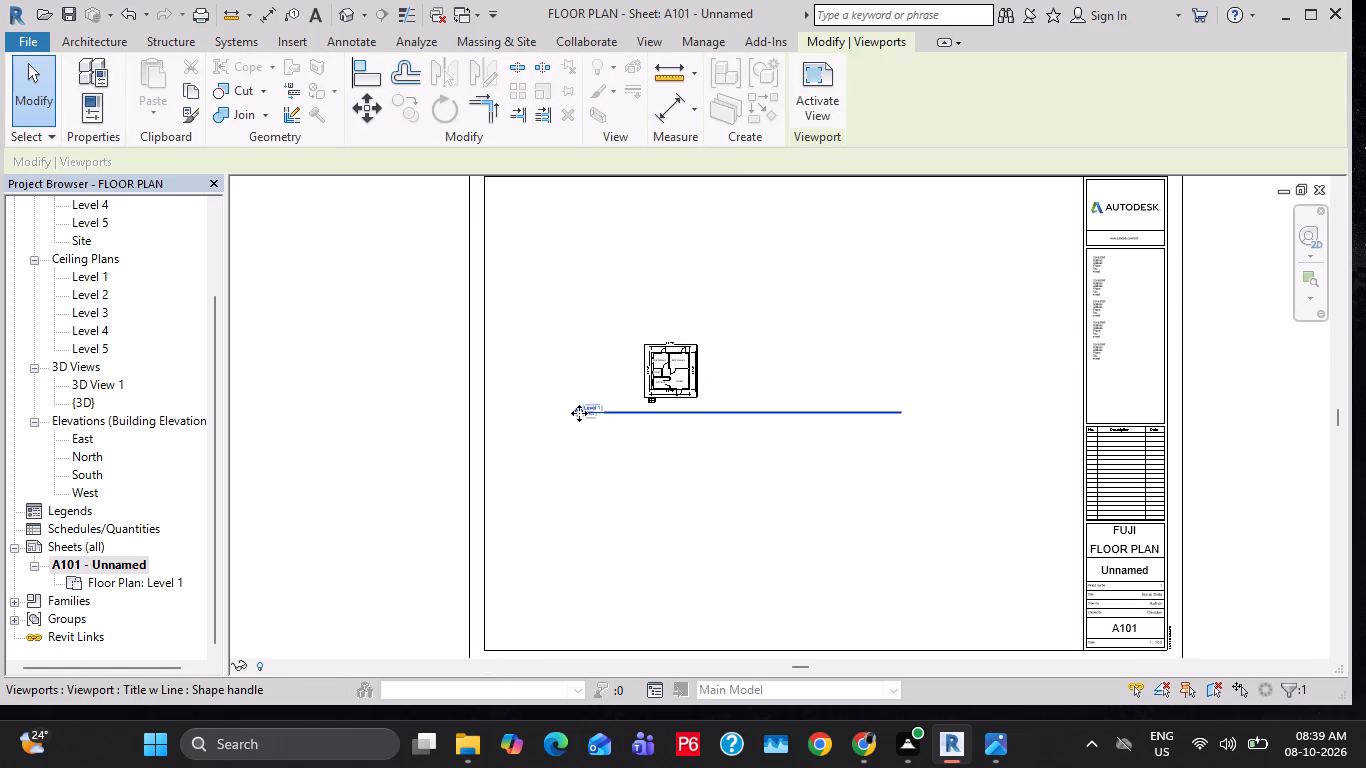
{"action": "left_click_drag", "start_coordinate": [579, 413], "coordinate": [635, 411]}
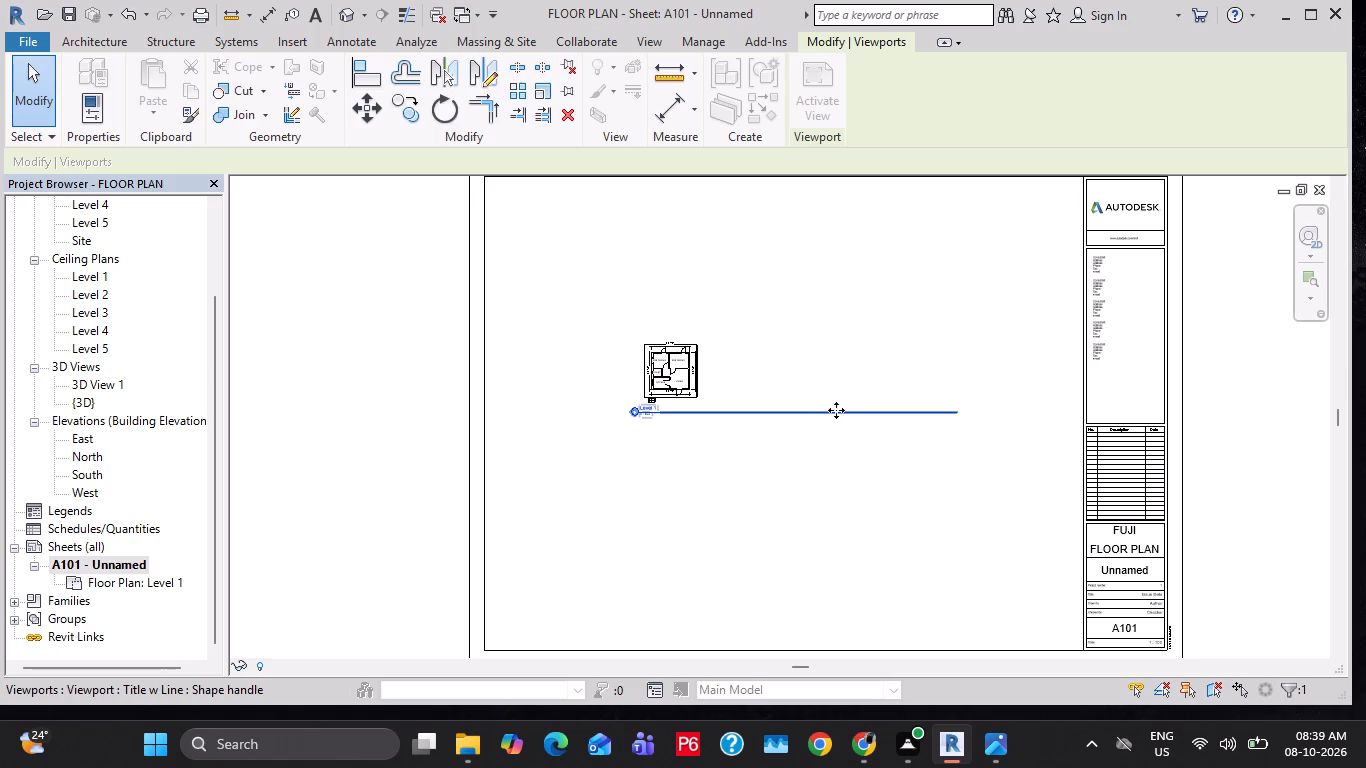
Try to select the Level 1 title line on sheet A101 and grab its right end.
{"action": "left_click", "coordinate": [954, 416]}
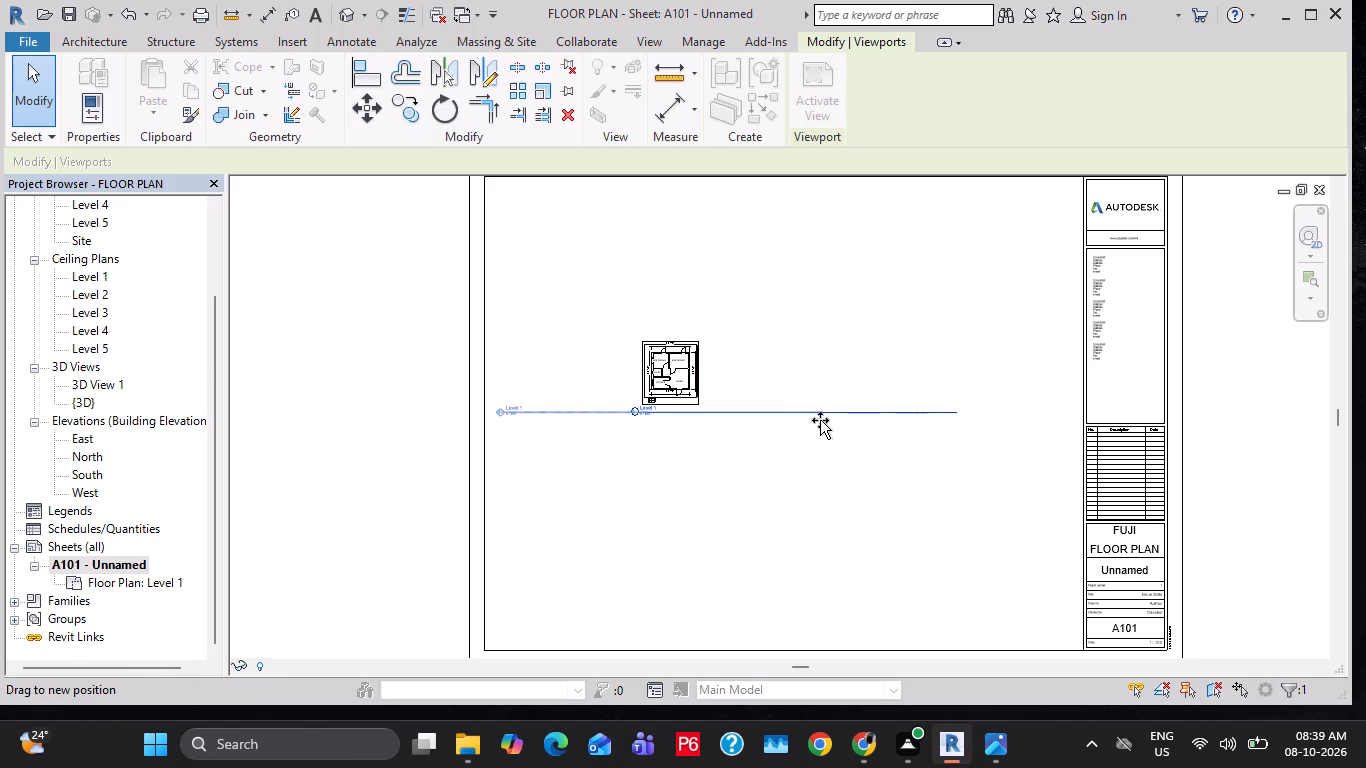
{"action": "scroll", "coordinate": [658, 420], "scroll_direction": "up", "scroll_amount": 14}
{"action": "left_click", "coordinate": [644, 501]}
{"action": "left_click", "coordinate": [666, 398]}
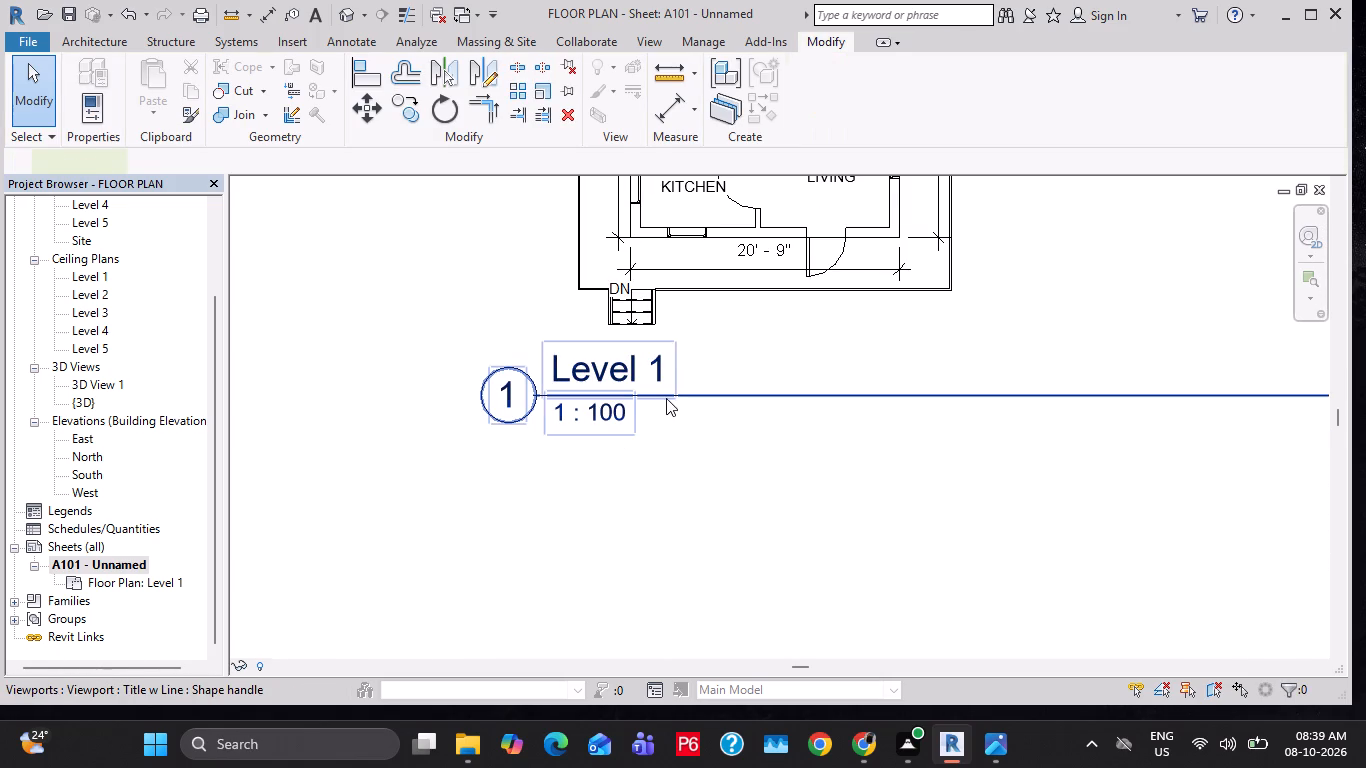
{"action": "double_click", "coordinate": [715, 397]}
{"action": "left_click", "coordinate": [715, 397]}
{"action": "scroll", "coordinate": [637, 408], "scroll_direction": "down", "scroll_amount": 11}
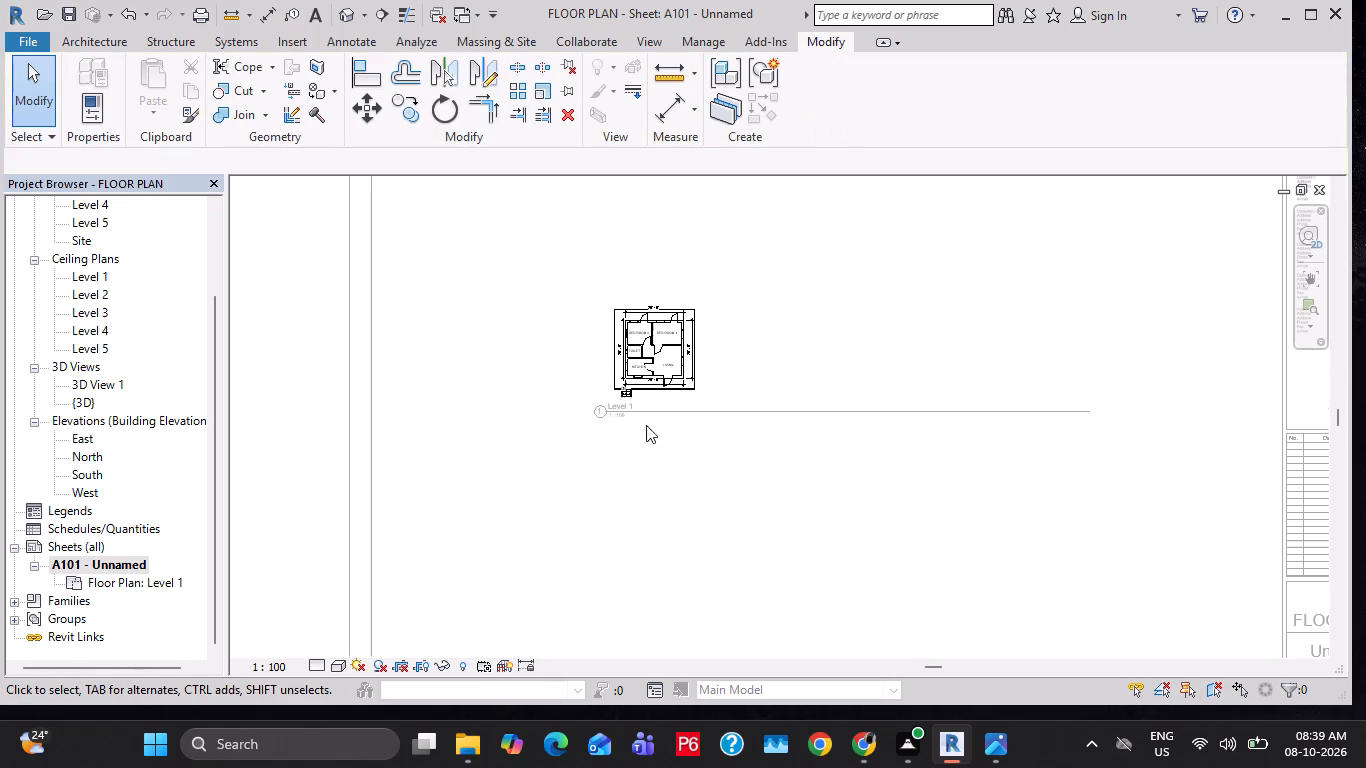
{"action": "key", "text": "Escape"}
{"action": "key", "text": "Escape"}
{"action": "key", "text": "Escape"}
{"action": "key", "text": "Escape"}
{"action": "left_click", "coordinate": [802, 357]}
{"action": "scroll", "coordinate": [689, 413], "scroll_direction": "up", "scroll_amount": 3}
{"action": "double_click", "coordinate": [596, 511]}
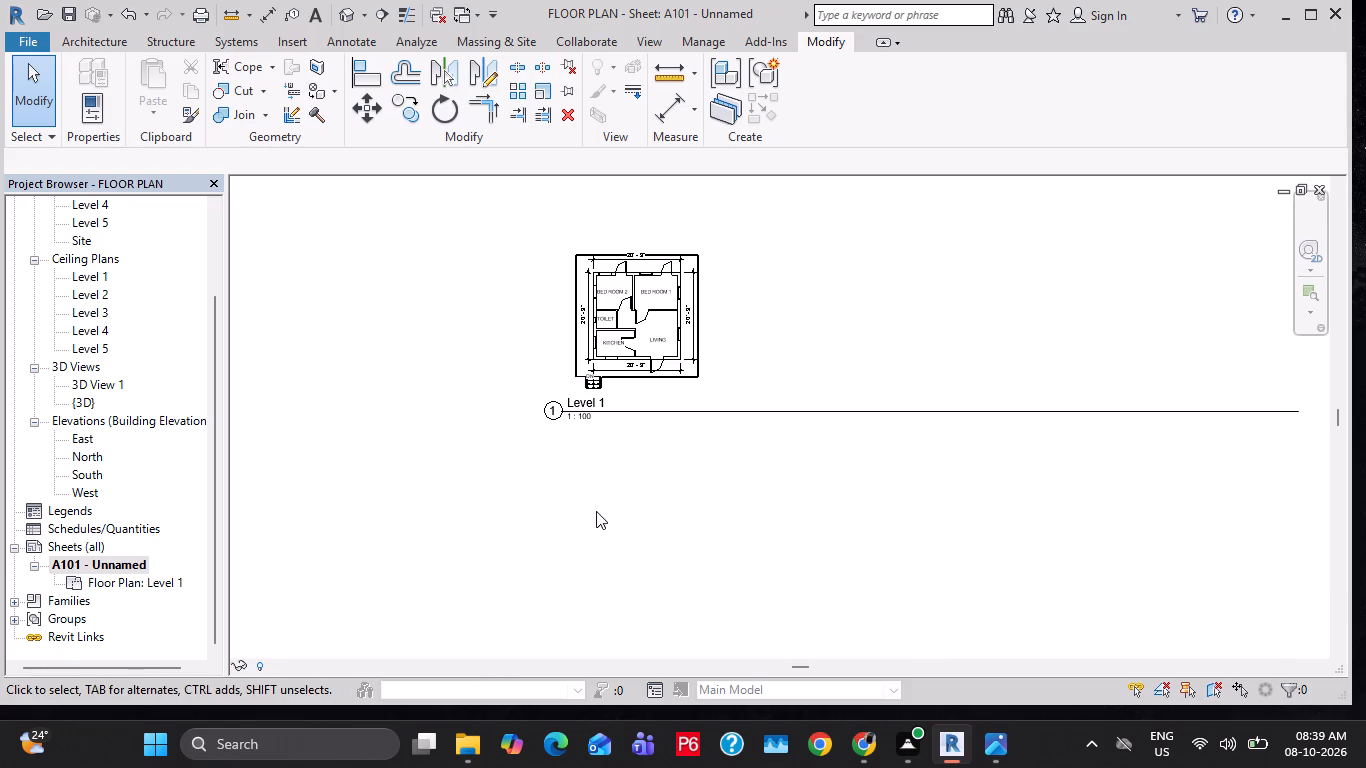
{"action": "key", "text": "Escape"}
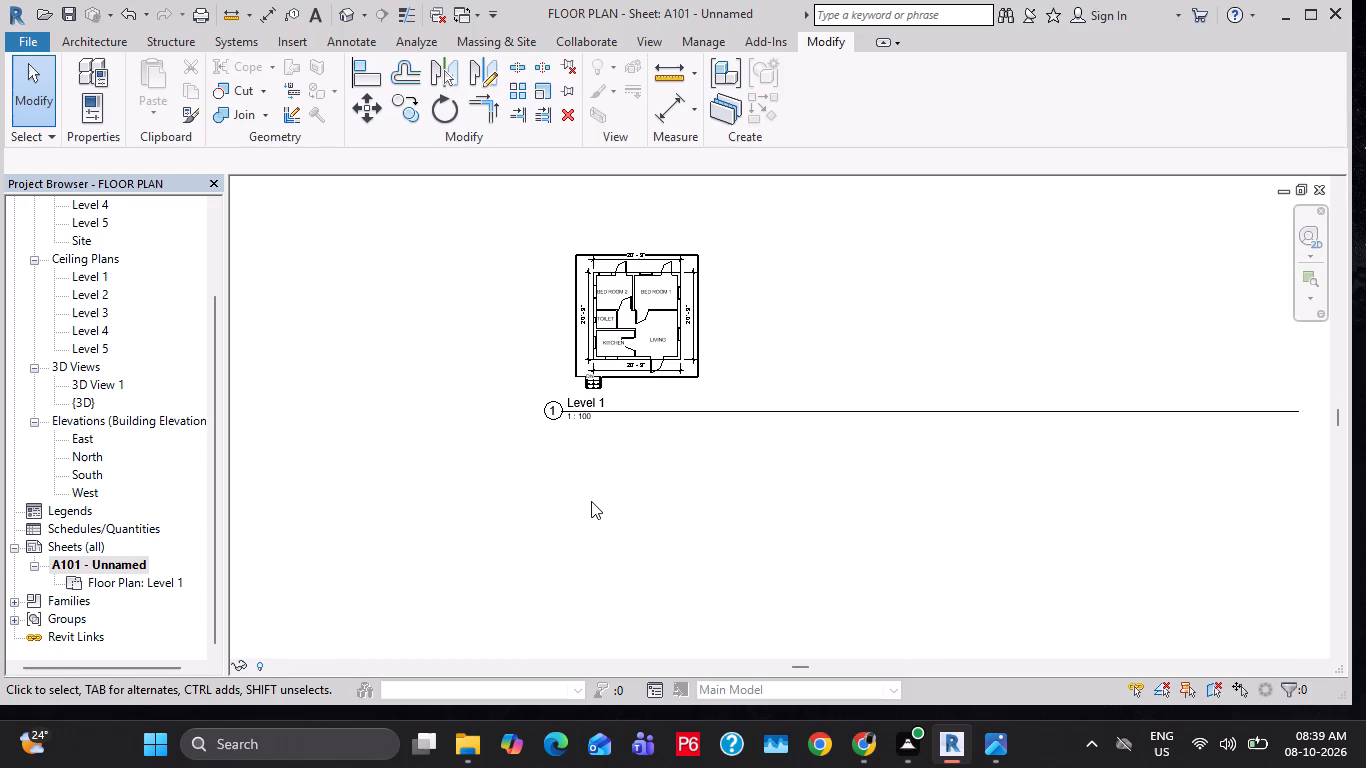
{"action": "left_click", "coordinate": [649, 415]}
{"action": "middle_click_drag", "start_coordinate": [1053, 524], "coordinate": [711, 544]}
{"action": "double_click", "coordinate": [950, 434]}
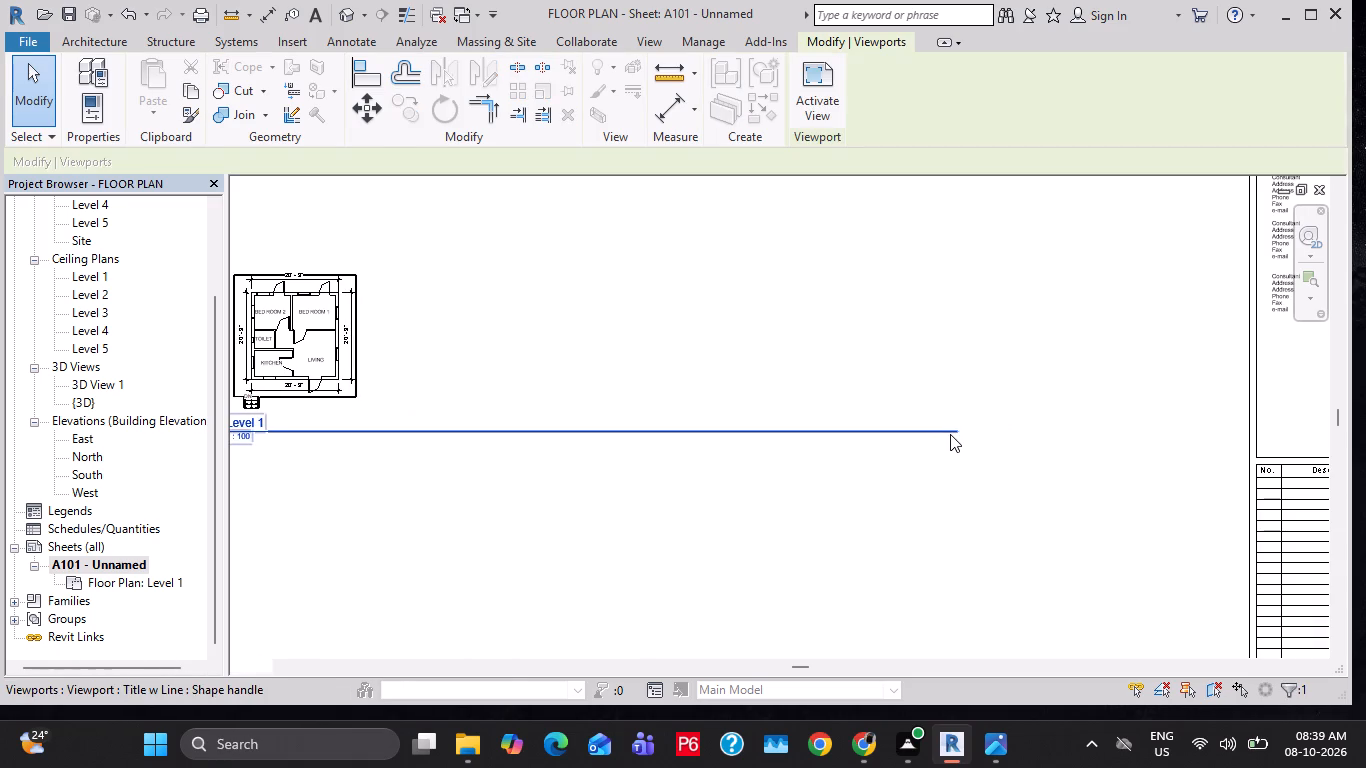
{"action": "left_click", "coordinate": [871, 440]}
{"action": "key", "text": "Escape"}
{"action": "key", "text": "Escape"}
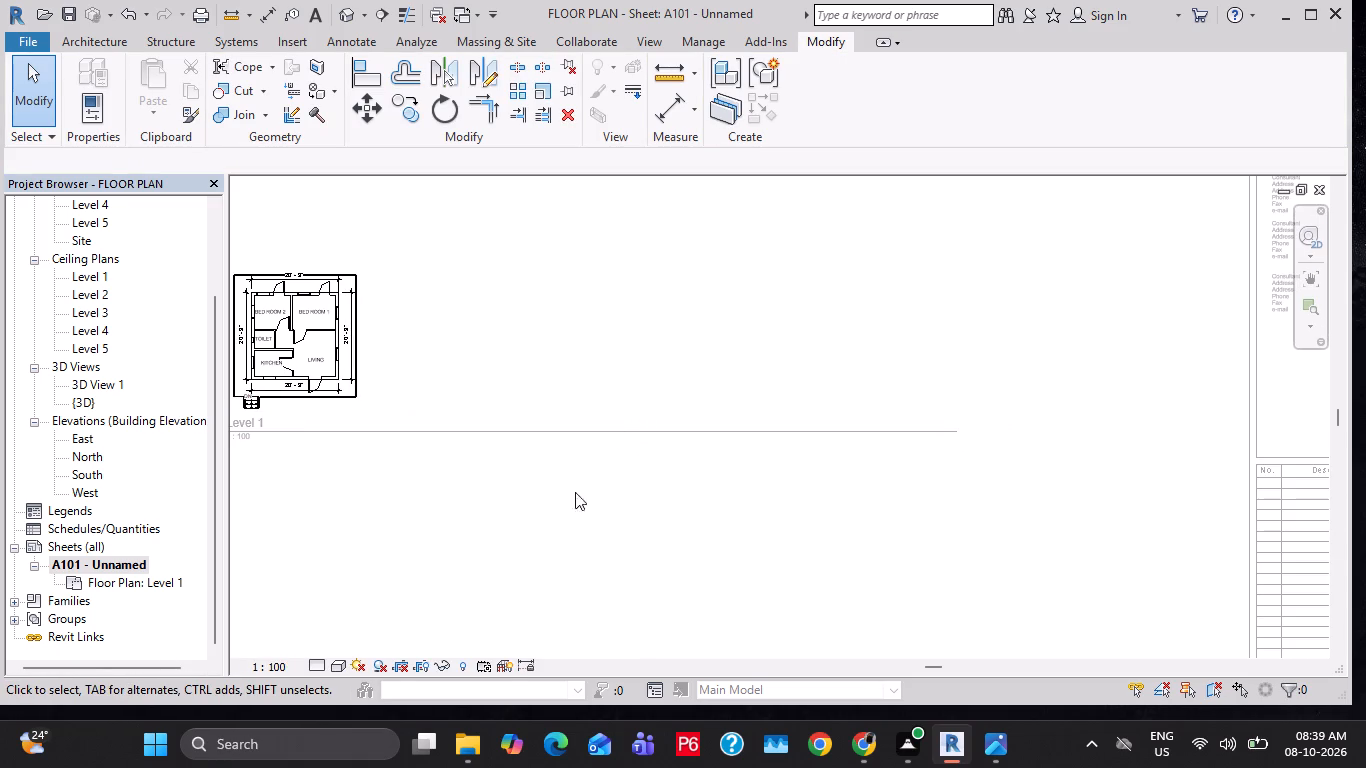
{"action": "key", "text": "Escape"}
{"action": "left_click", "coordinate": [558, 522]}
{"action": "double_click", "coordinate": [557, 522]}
Review the Level 1 floor plan view, and examine how the plan and its title sit on sheet A101.
{"action": "scroll", "coordinate": [75, 554], "scroll_direction": "up", "scroll_amount": 5}
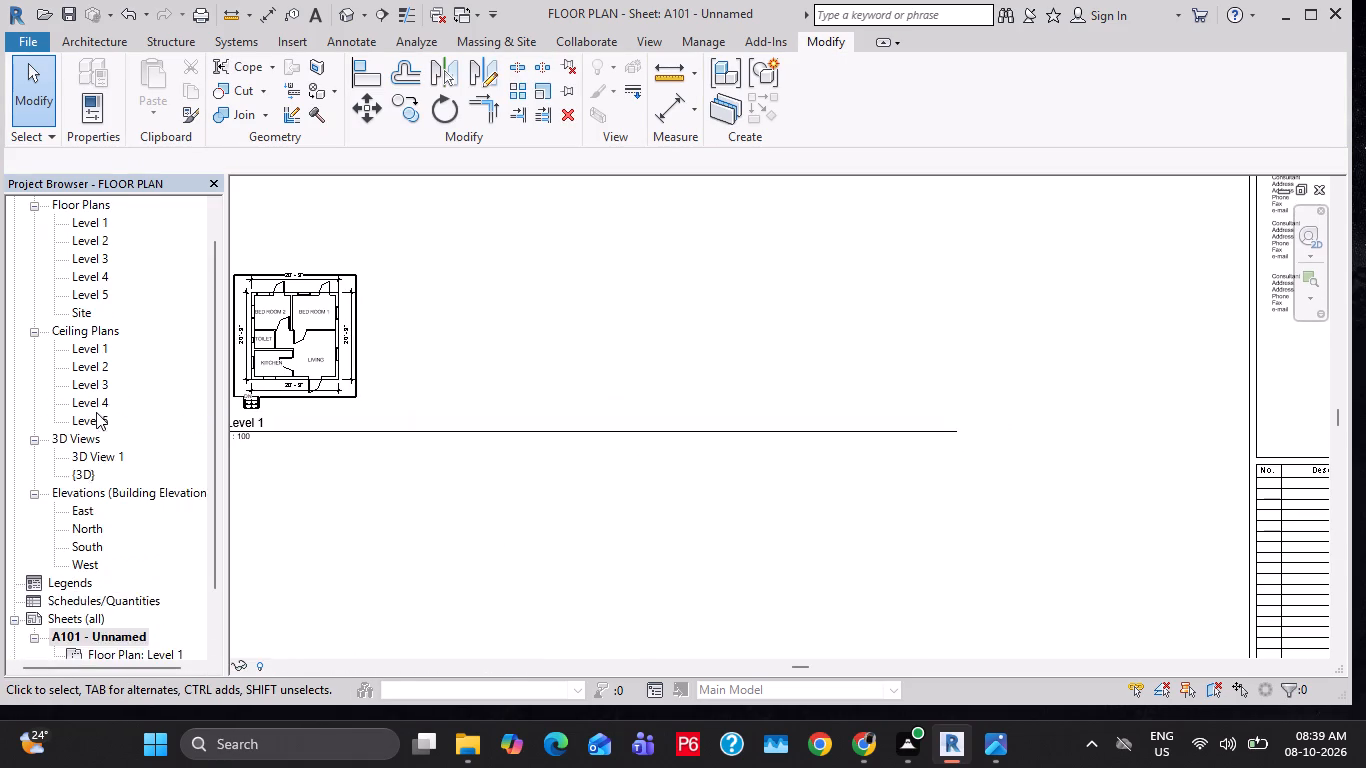
{"action": "scroll", "coordinate": [96, 412], "scroll_direction": "up", "scroll_amount": 3}
{"action": "double_click", "coordinate": [75, 259]}
{"action": "scroll", "coordinate": [512, 495], "scroll_direction": "down", "scroll_amount": 2}
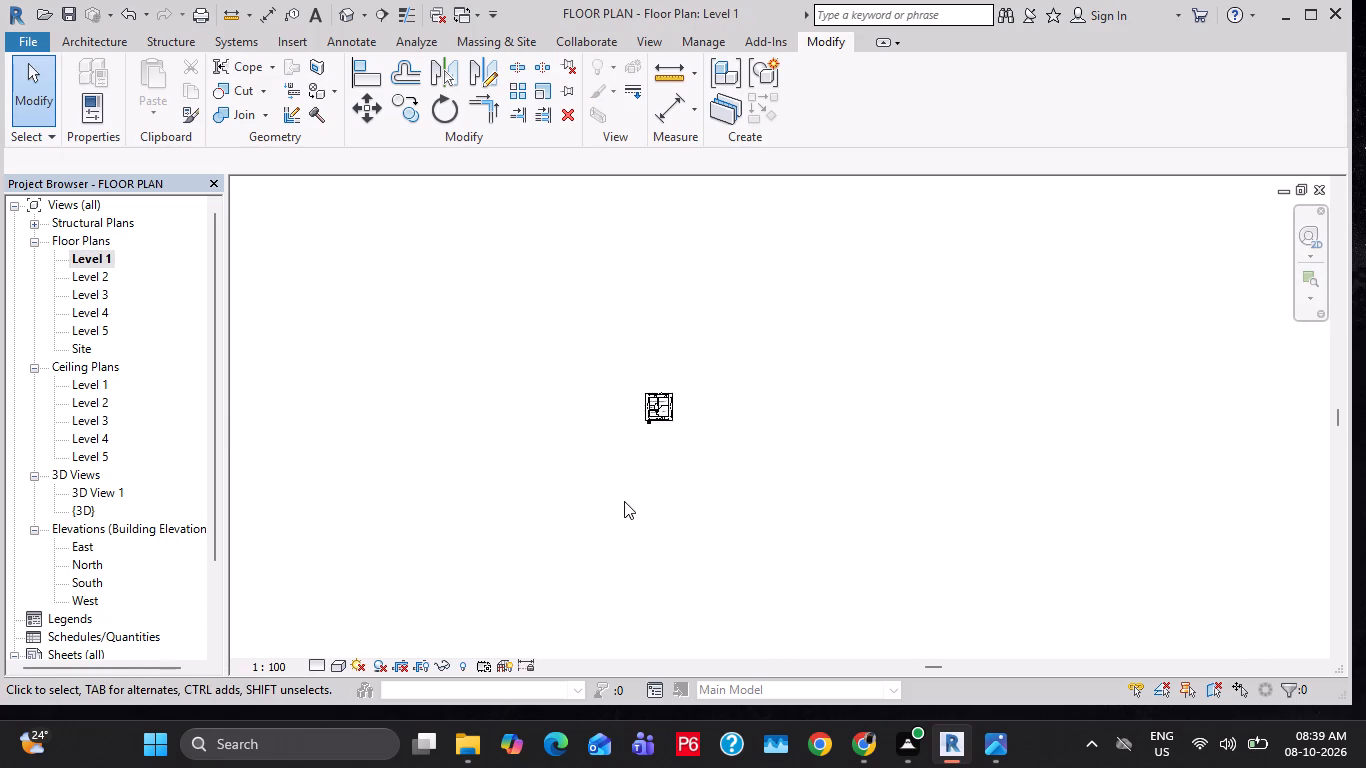
{"action": "scroll", "coordinate": [624, 501], "scroll_direction": "down", "scroll_amount": 1}
{"action": "scroll", "coordinate": [644, 454], "scroll_direction": "up", "scroll_amount": 18}
{"action": "scroll", "coordinate": [160, 553], "scroll_direction": "down", "scroll_amount": 3}
{"action": "scroll", "coordinate": [98, 612], "scroll_direction": "down", "scroll_amount": 2}
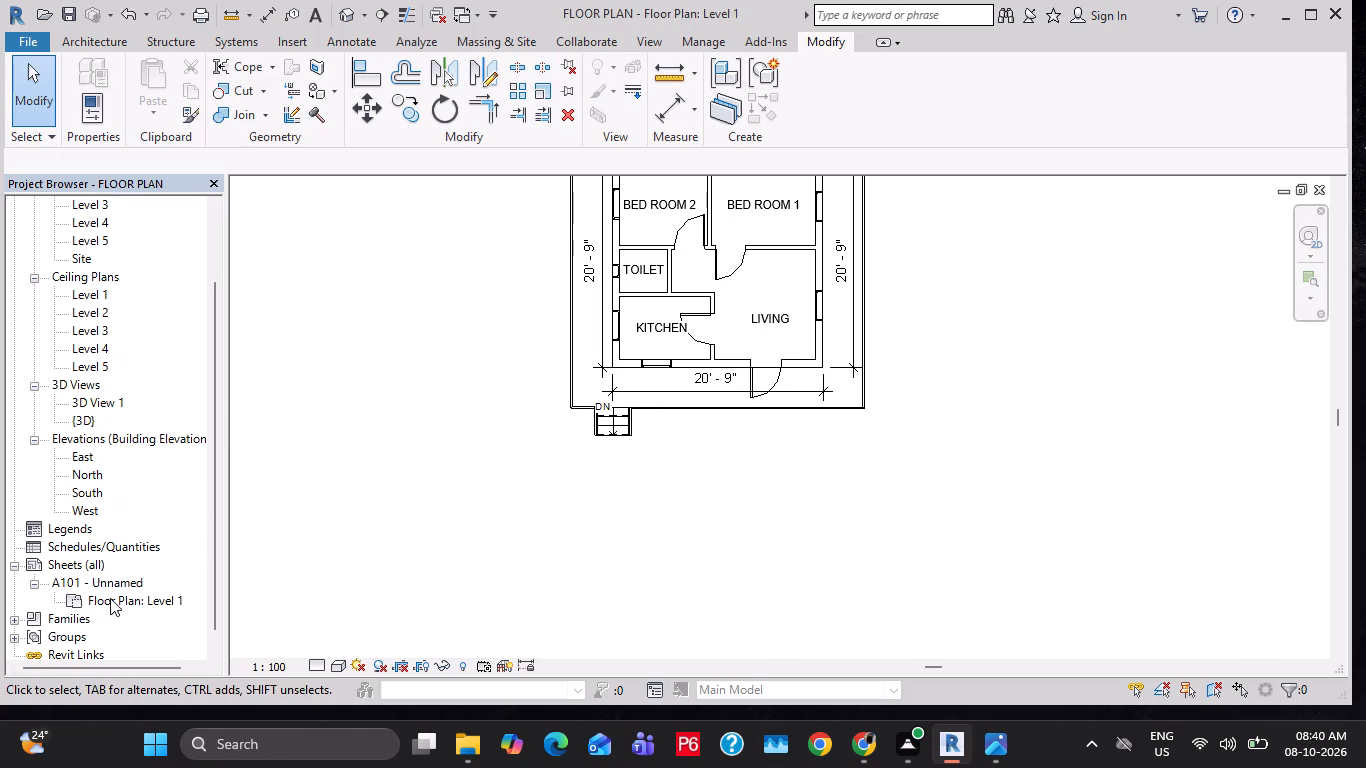
{"action": "scroll", "coordinate": [113, 593], "scroll_direction": "down", "scroll_amount": 3}
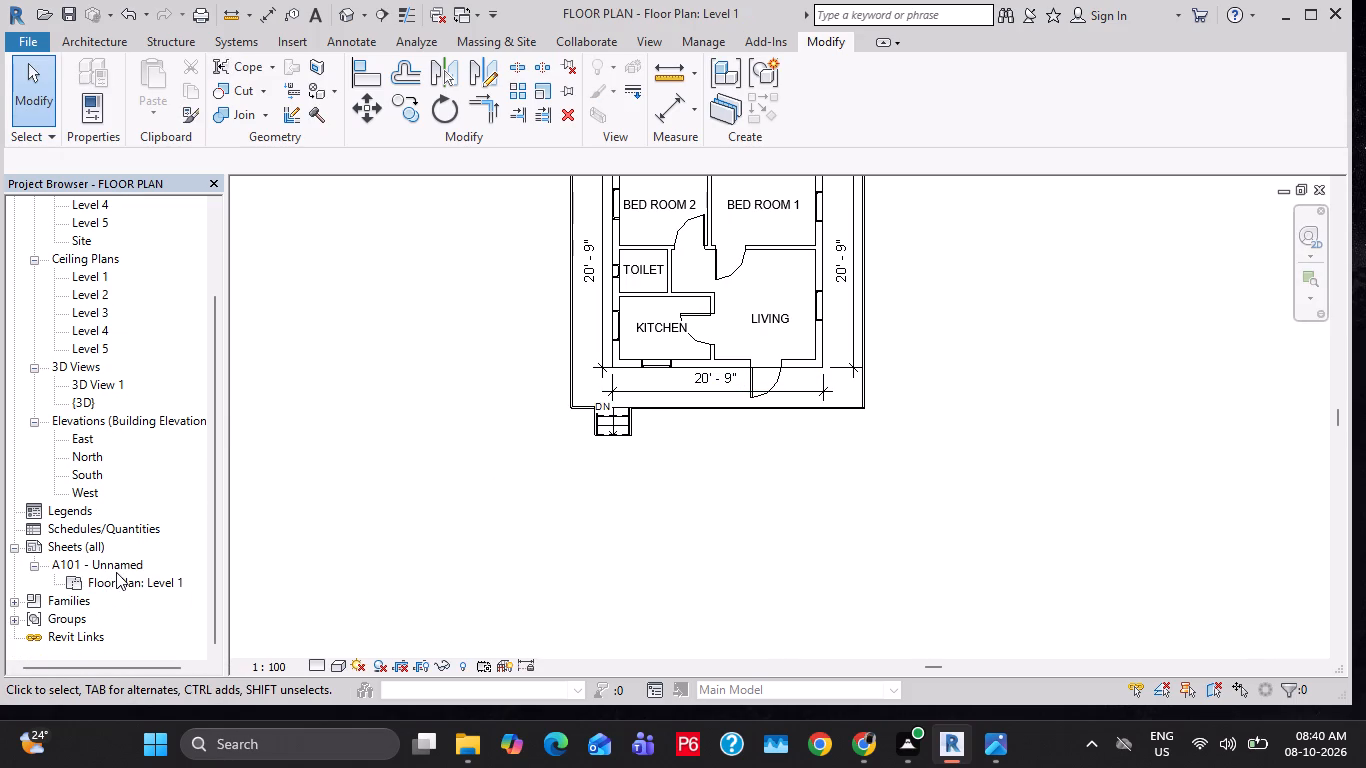
{"action": "double_click", "coordinate": [118, 568]}
{"action": "middle_click_drag", "start_coordinate": [380, 504], "coordinate": [459, 507]}
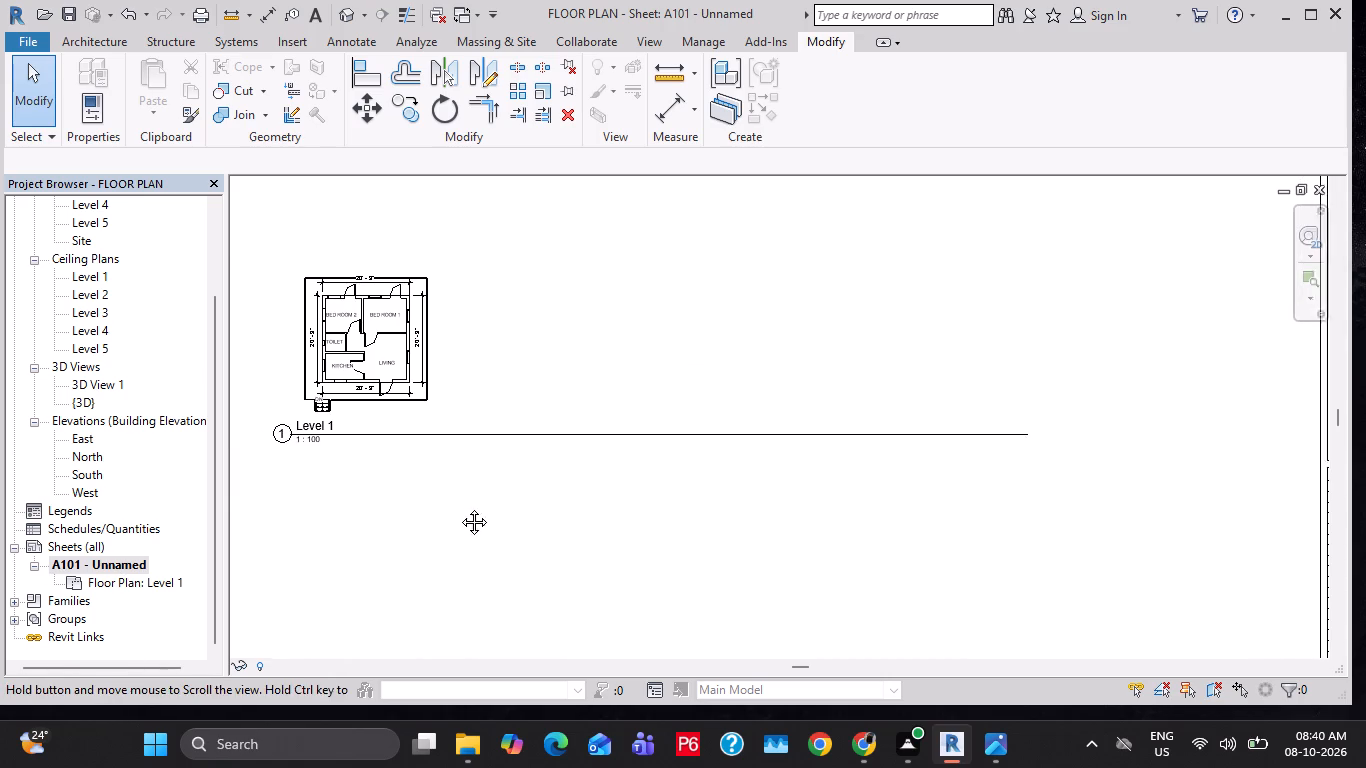
{"action": "middle_click_drag", "start_coordinate": [459, 507], "coordinate": [462, 506]}
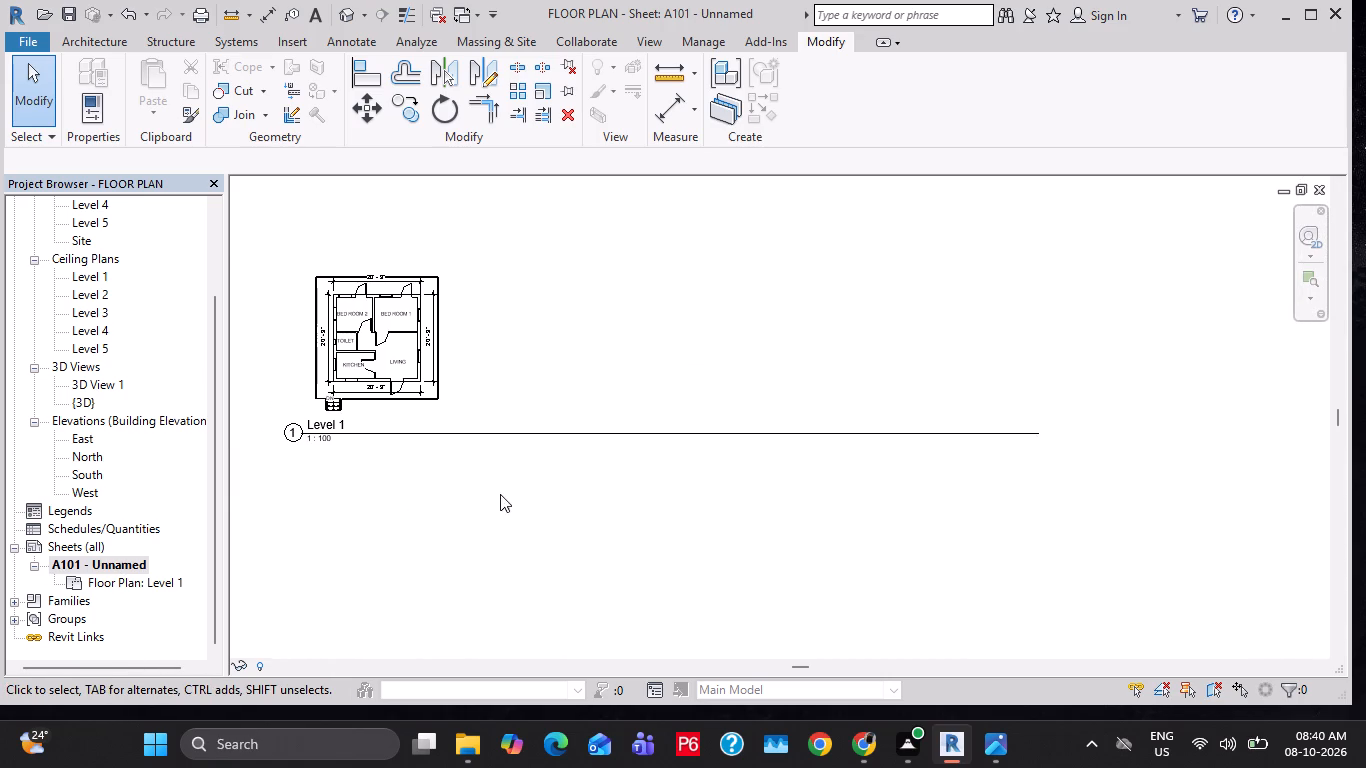
{"action": "middle_click_drag", "start_coordinate": [442, 521], "coordinate": [591, 493]}
{"action": "scroll", "coordinate": [592, 475], "scroll_direction": "down", "scroll_amount": 5}
{"action": "middle_click_drag", "start_coordinate": [475, 552], "coordinate": [614, 537]}
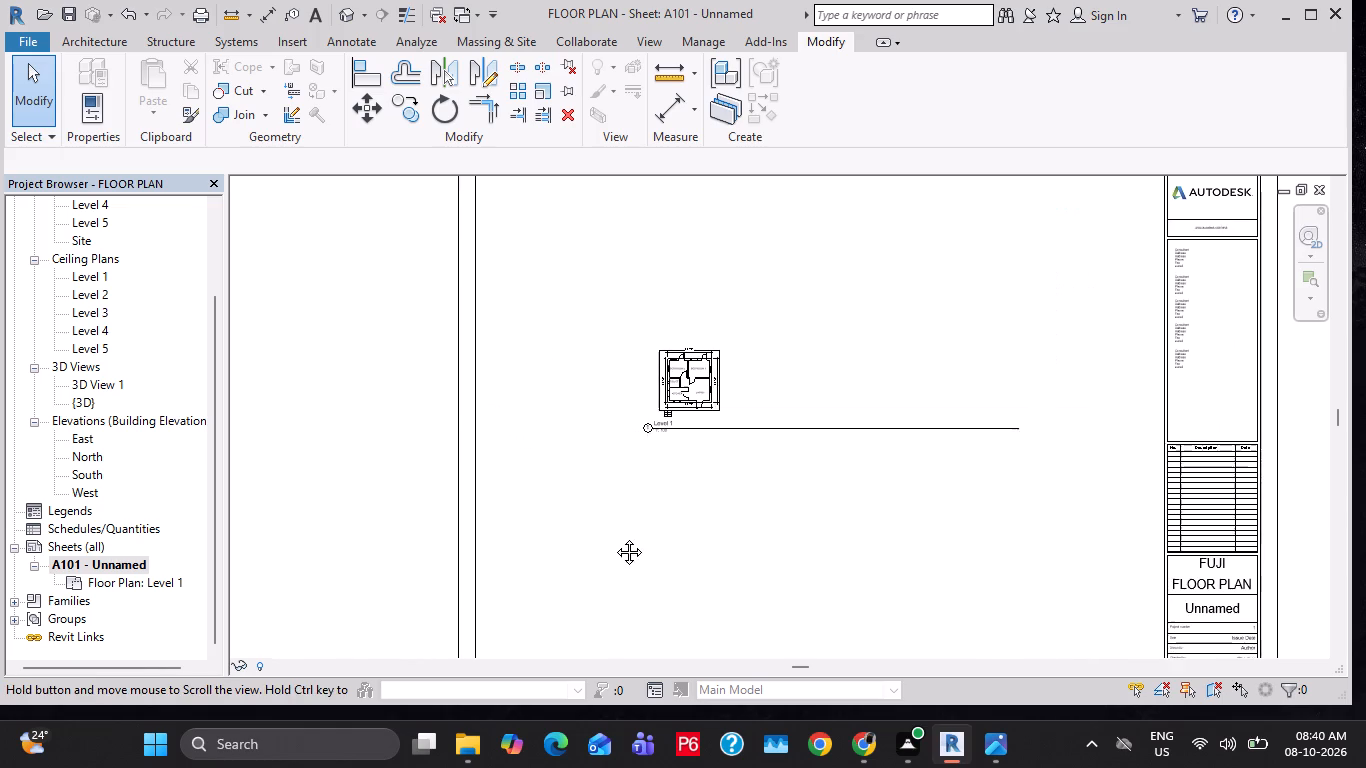
{"action": "middle_click_drag", "start_coordinate": [614, 537], "coordinate": [615, 536]}
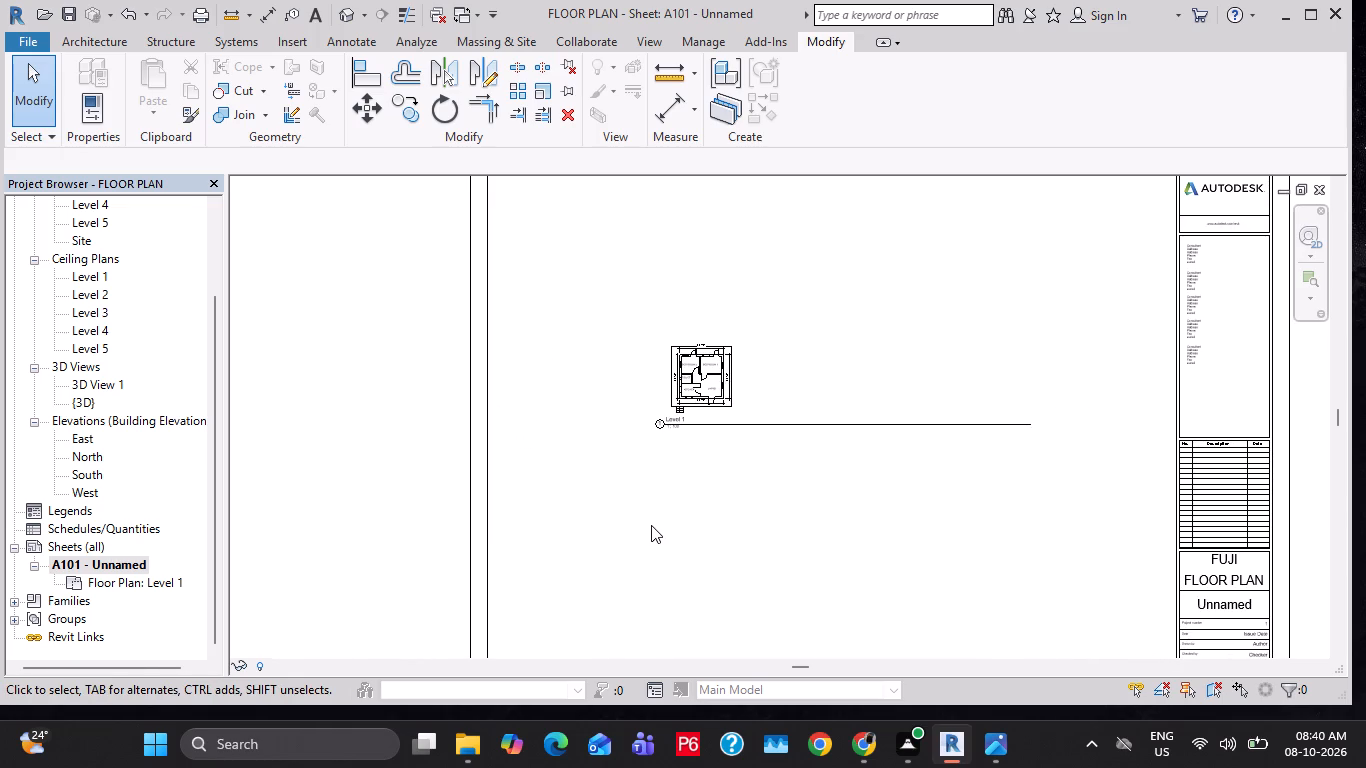
{"action": "scroll", "coordinate": [648, 479], "scroll_direction": "down", "scroll_amount": 2}
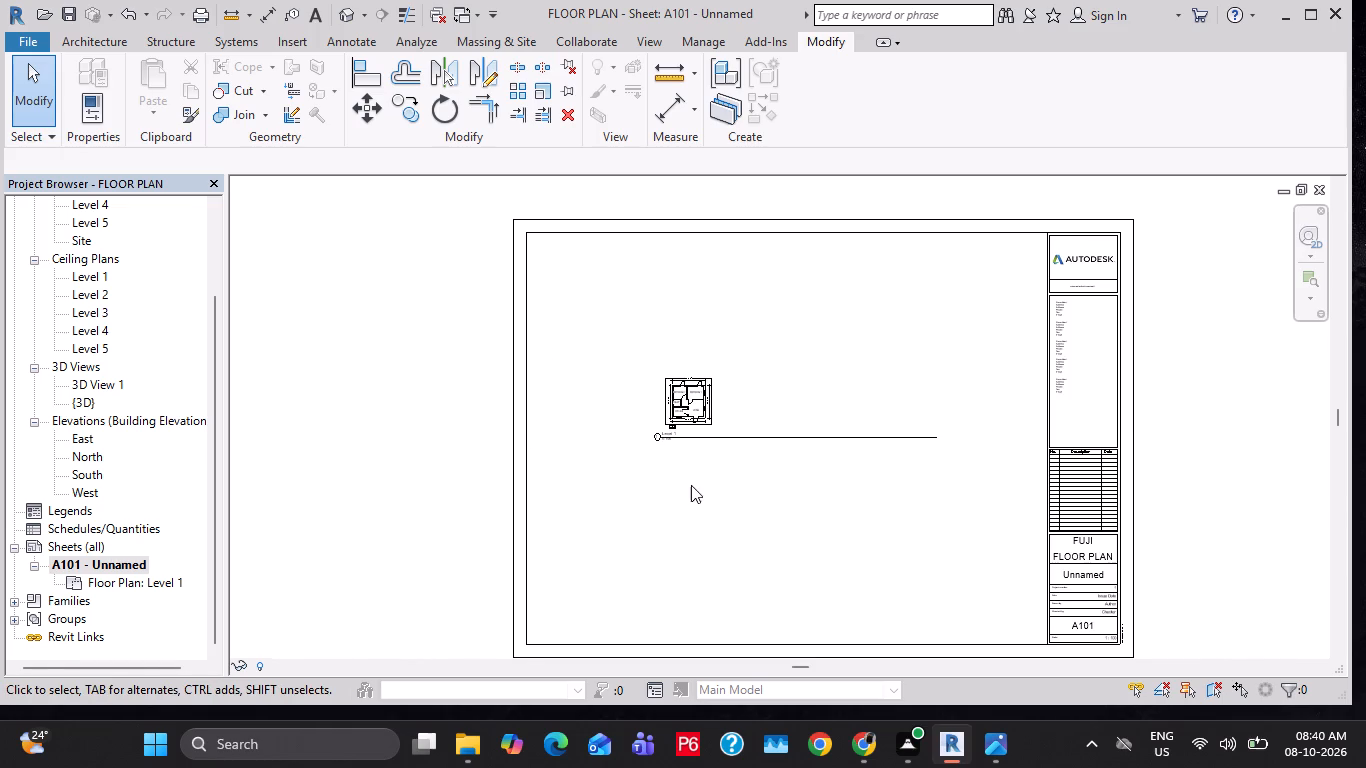
{"action": "middle_click", "coordinate": [692, 485]}
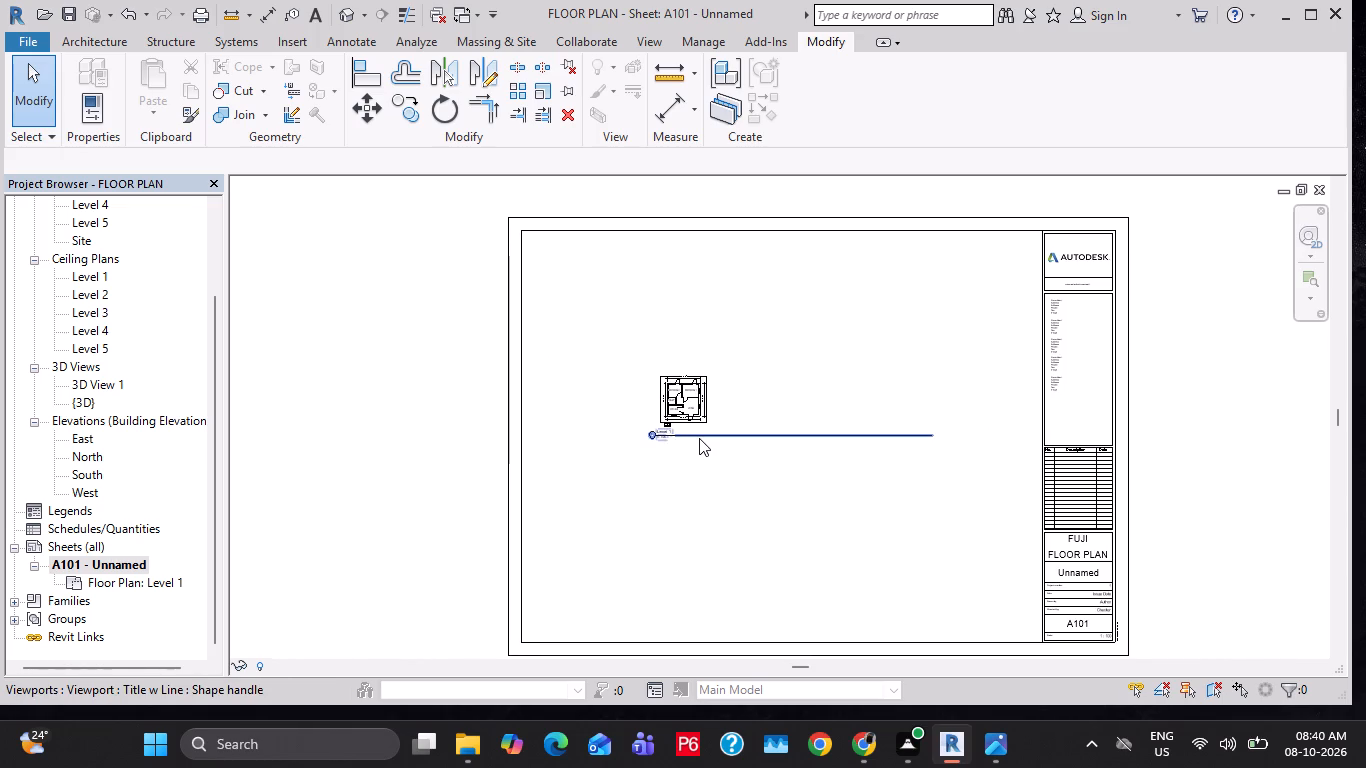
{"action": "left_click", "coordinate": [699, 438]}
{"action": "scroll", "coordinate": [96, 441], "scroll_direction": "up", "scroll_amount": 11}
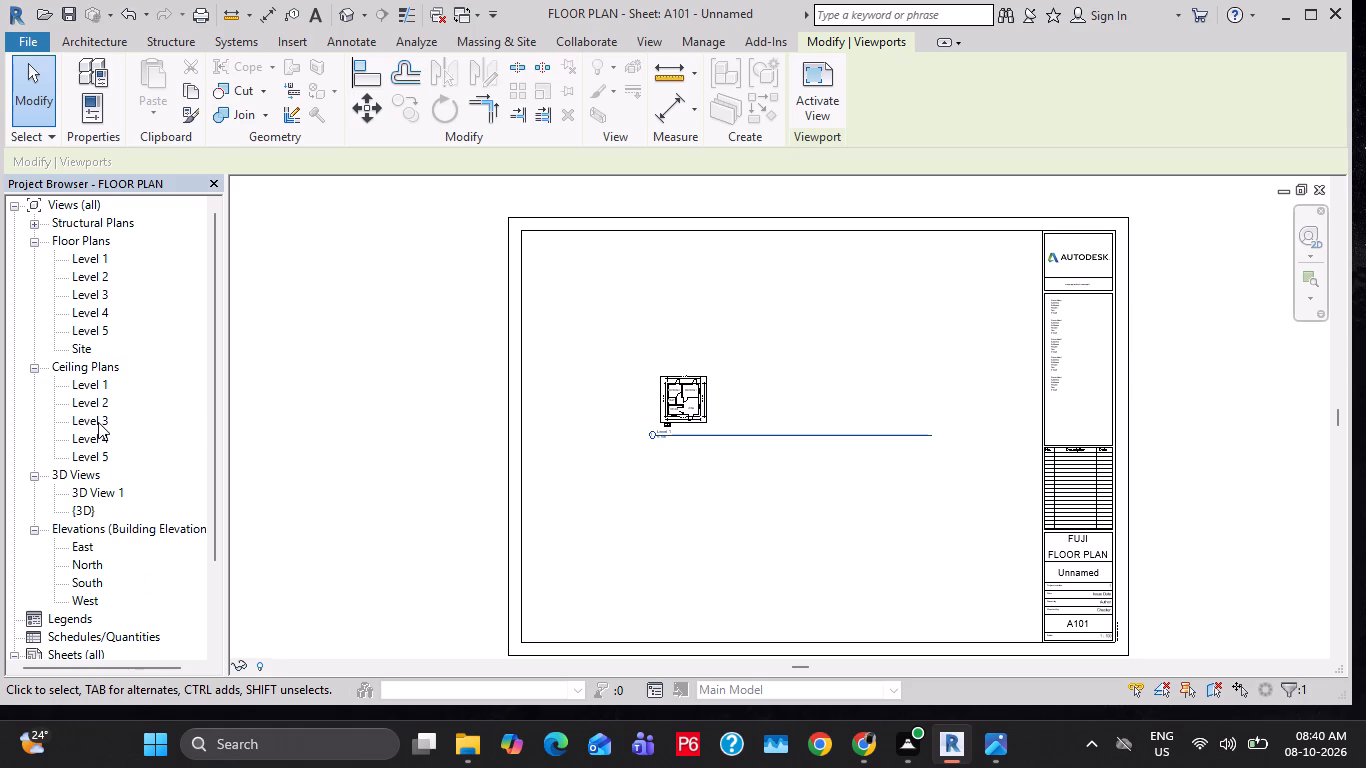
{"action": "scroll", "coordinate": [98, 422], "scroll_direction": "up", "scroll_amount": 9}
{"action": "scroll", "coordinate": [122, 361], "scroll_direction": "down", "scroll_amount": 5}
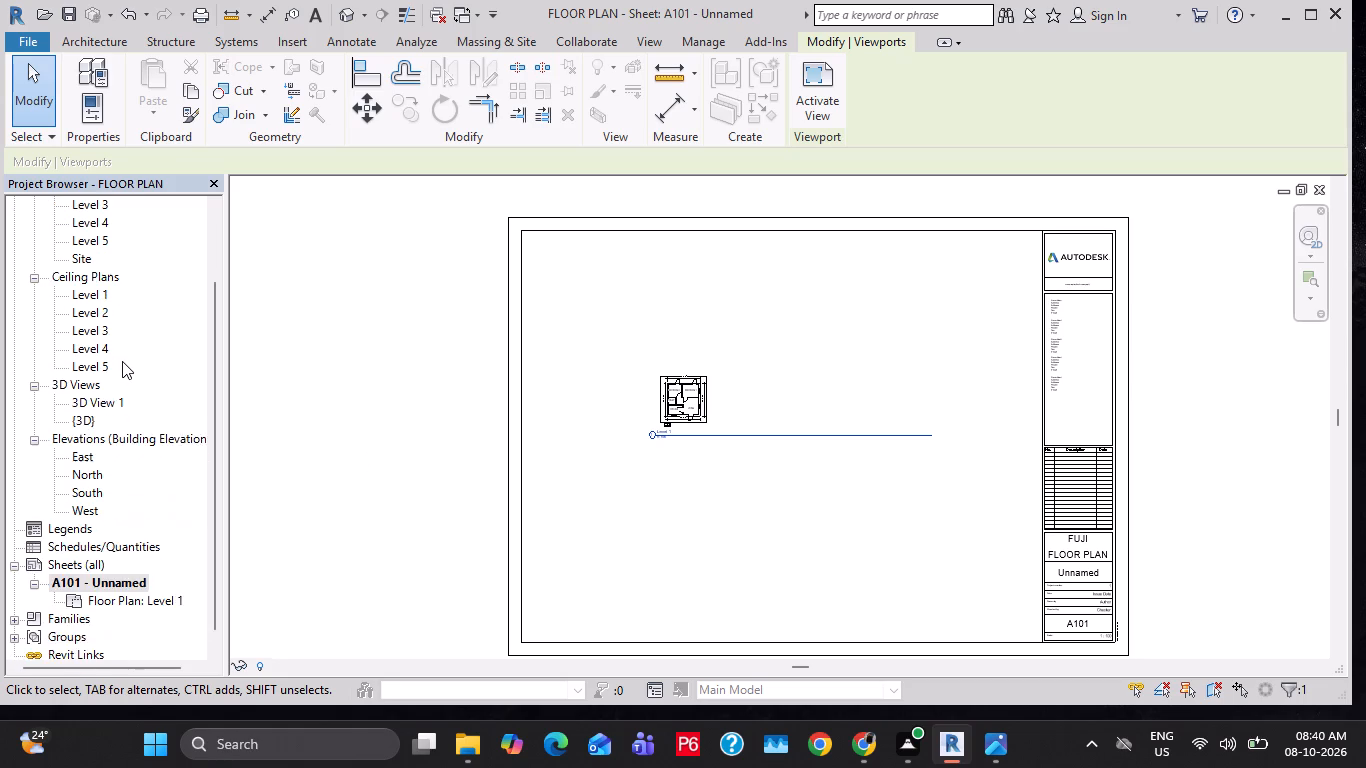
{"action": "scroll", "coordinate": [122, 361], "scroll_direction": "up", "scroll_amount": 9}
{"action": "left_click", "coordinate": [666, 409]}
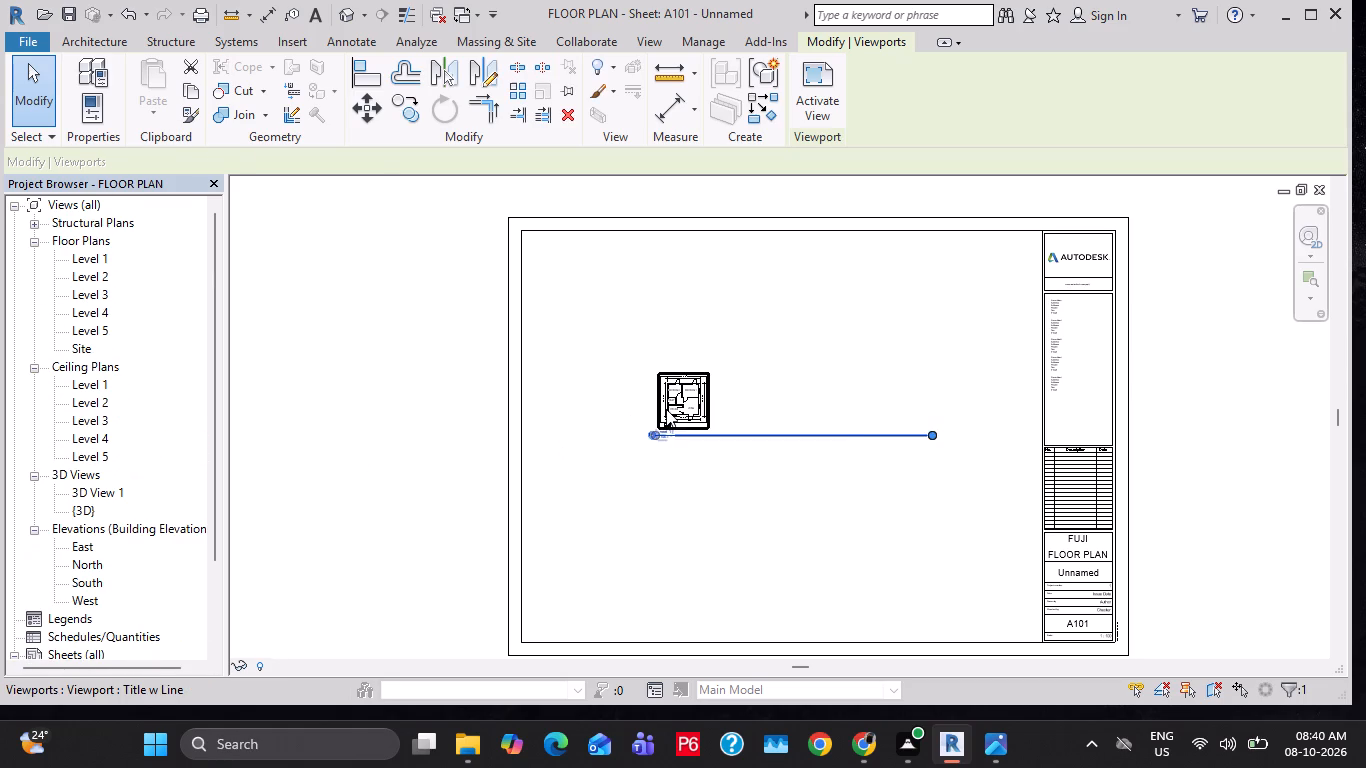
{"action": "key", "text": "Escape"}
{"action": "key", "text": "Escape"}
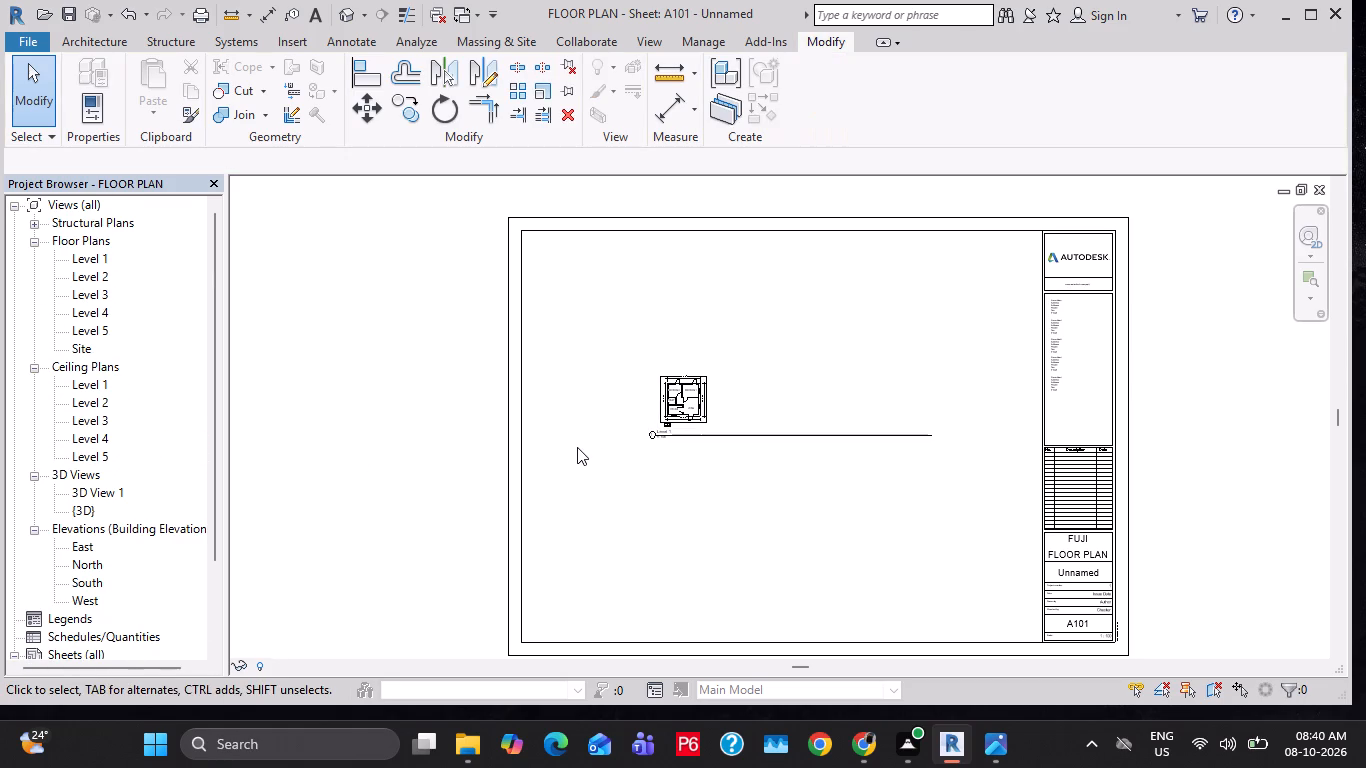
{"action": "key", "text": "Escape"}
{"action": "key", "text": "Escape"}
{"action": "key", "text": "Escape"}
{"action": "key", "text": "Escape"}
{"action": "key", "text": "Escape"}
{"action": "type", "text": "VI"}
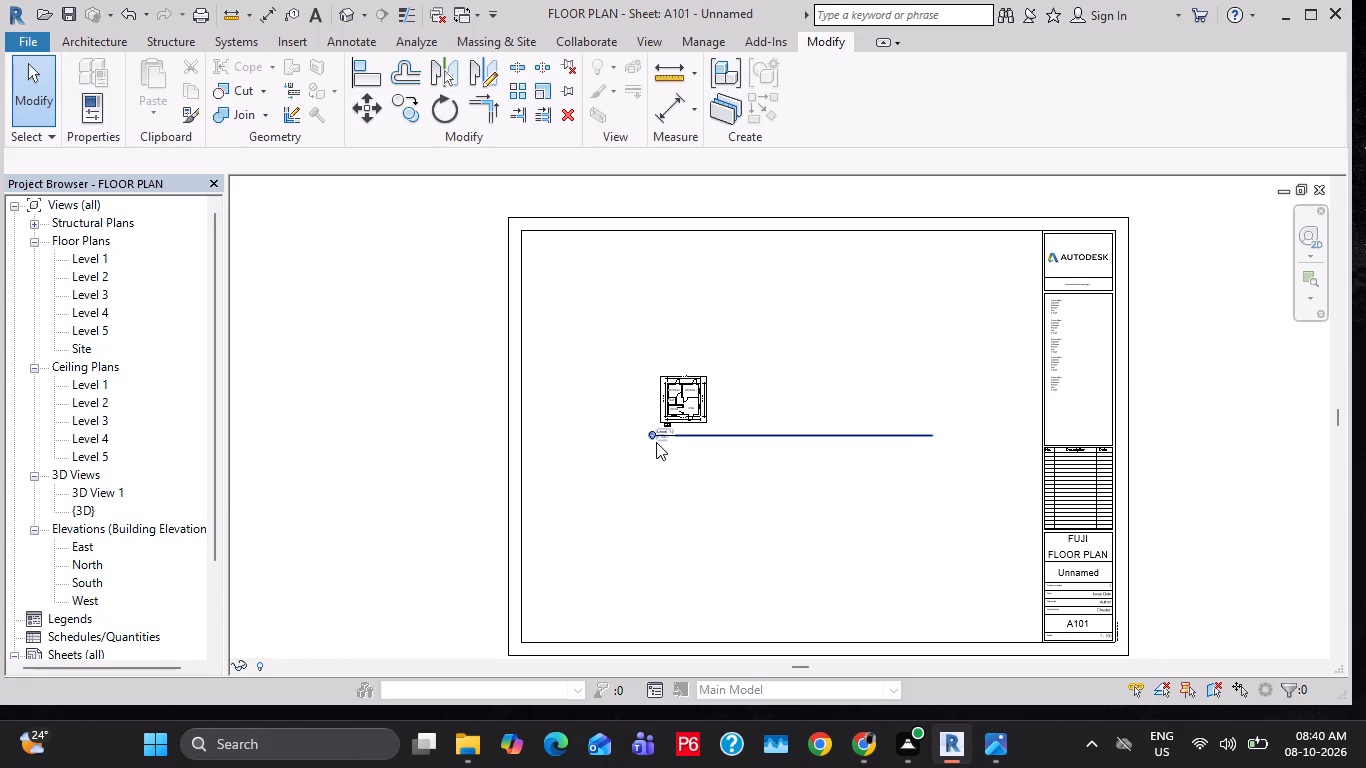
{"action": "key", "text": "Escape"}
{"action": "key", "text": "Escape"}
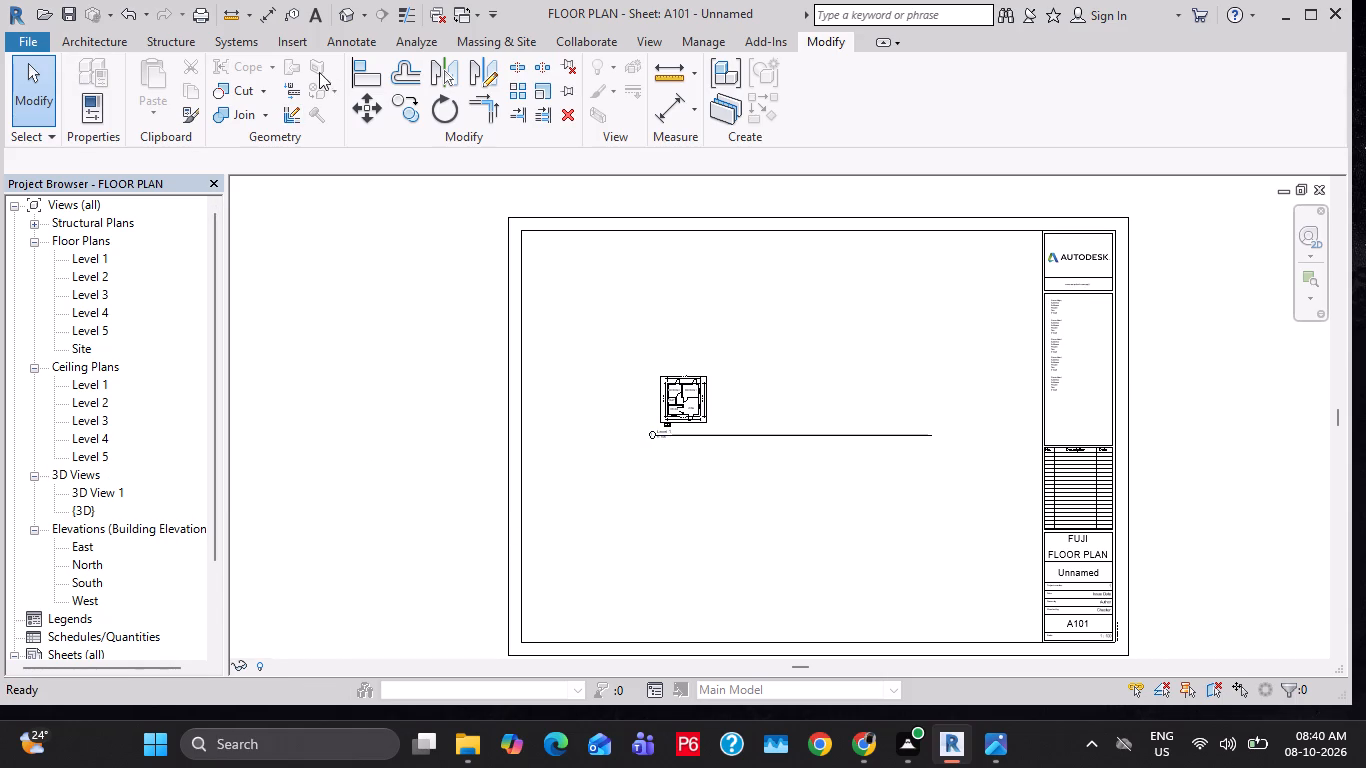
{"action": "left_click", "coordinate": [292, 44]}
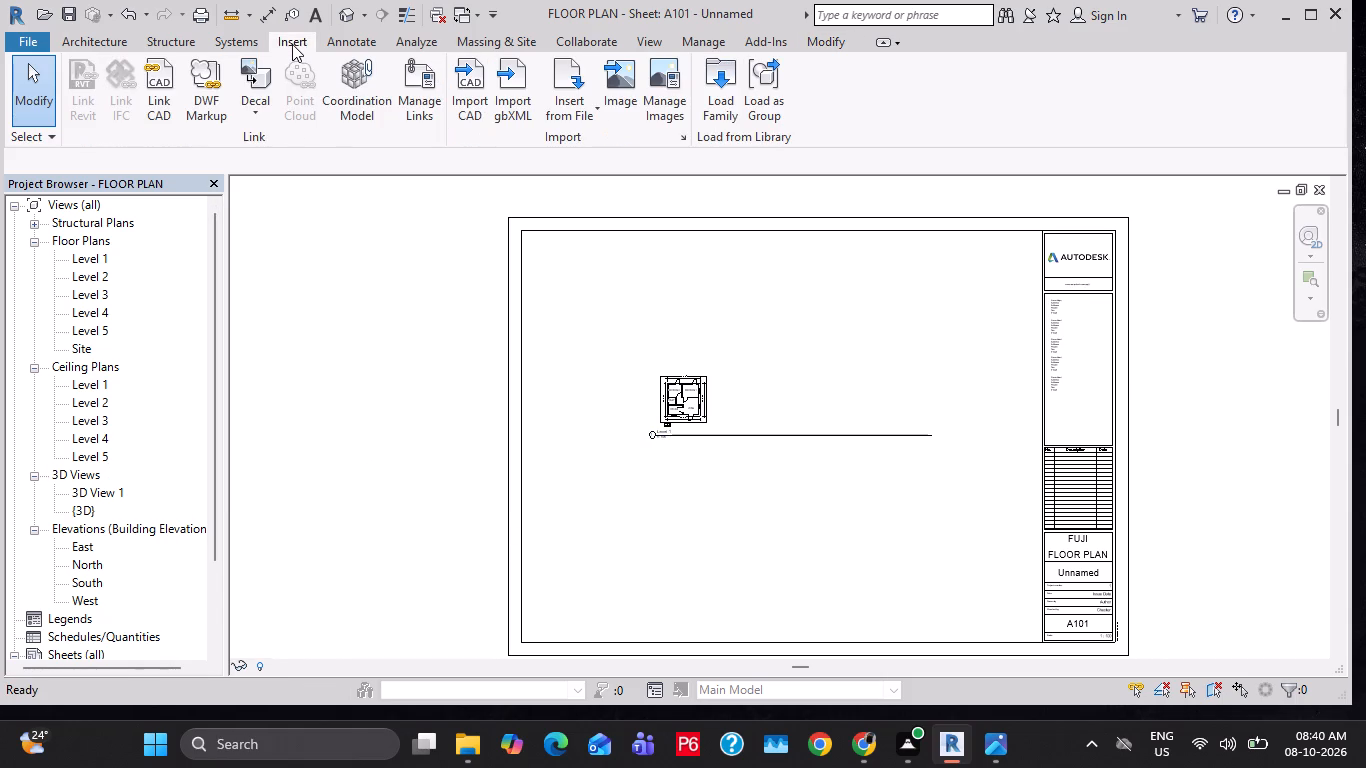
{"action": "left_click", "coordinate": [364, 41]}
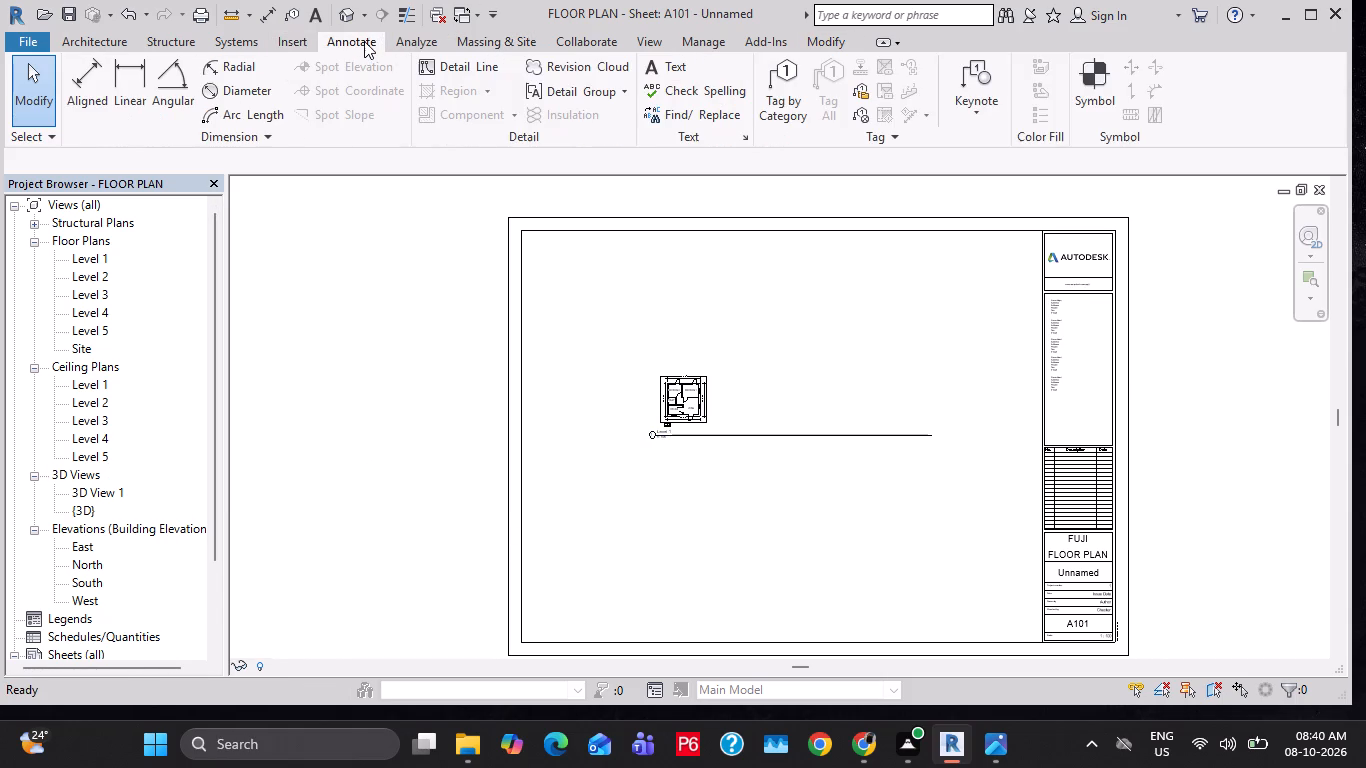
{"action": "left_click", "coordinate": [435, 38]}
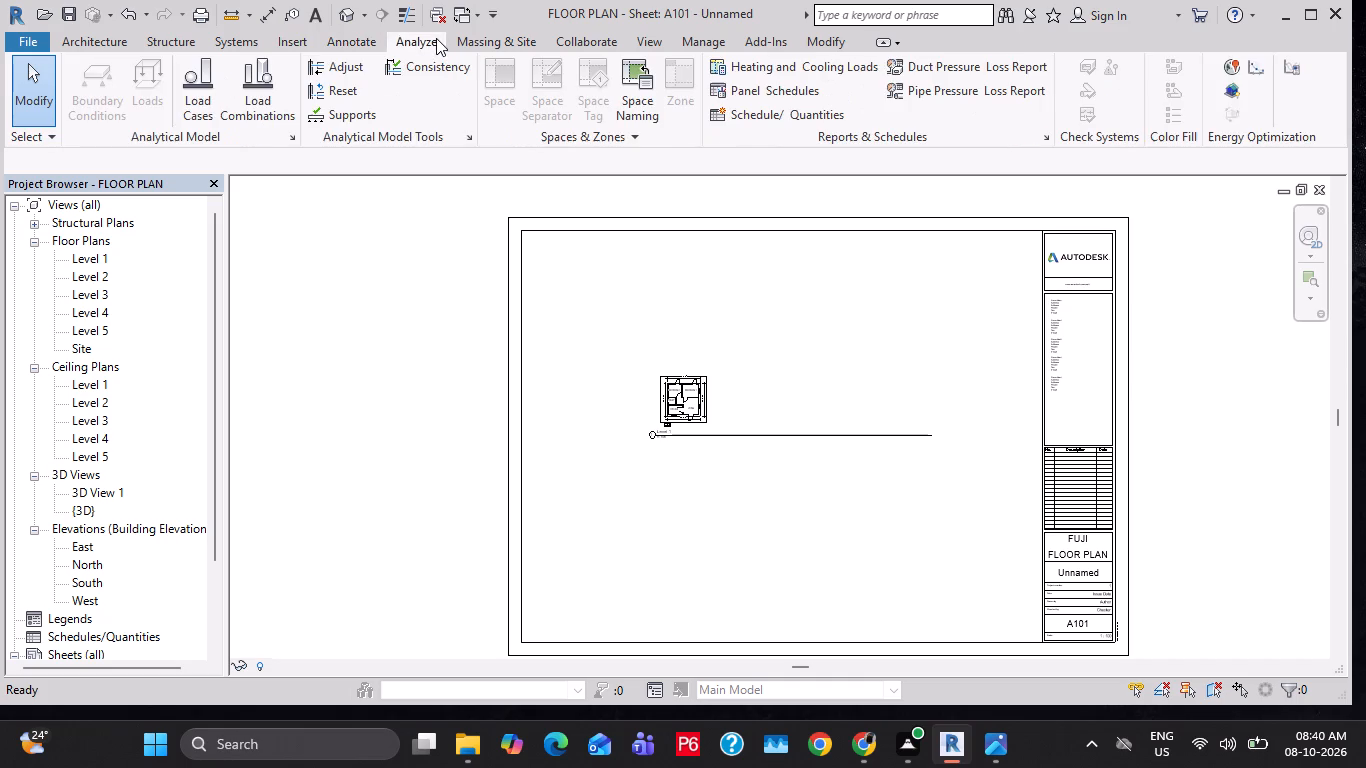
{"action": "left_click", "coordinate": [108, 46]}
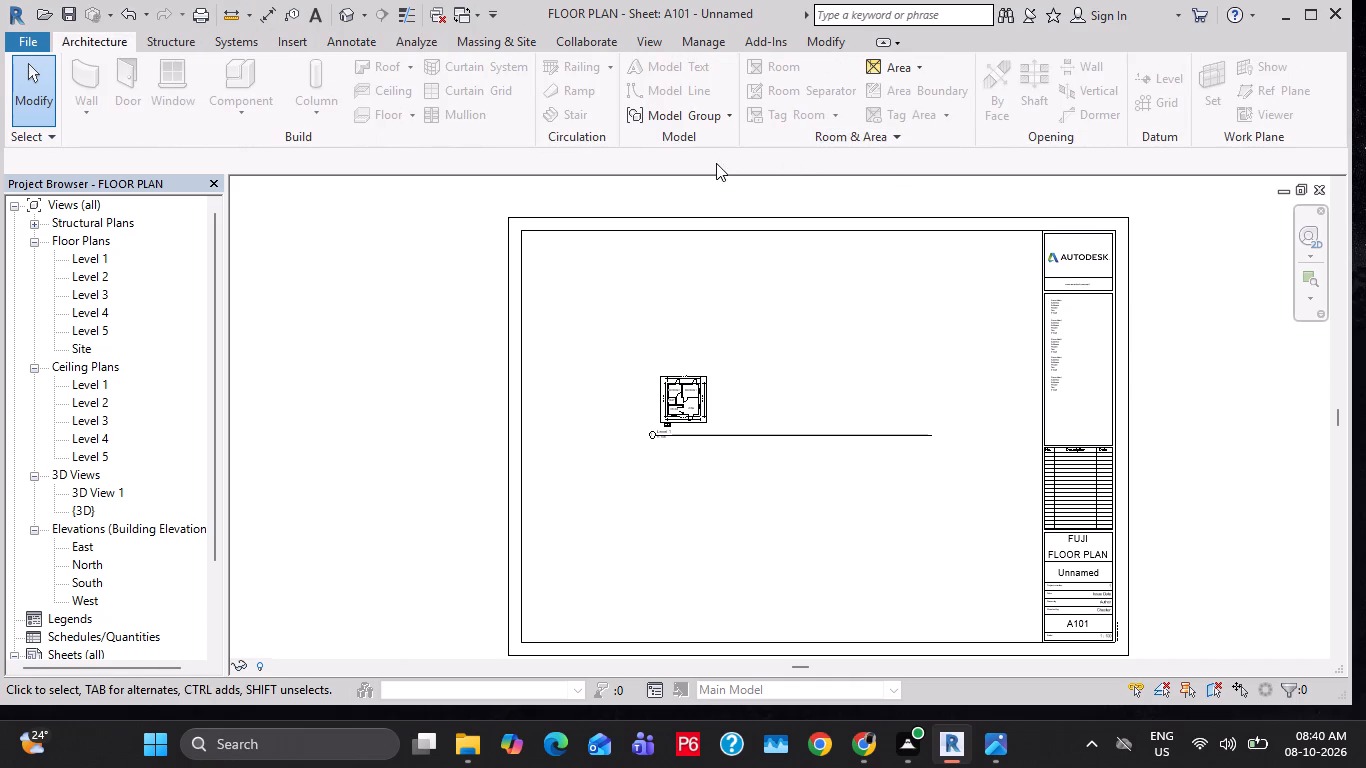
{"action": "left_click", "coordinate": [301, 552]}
Set the scale of the Level 1 floor plan view to 1" = 10'-0".
{"action": "scroll", "coordinate": [128, 434], "scroll_direction": "up", "scroll_amount": 4}
{"action": "double_click", "coordinate": [107, 268]}
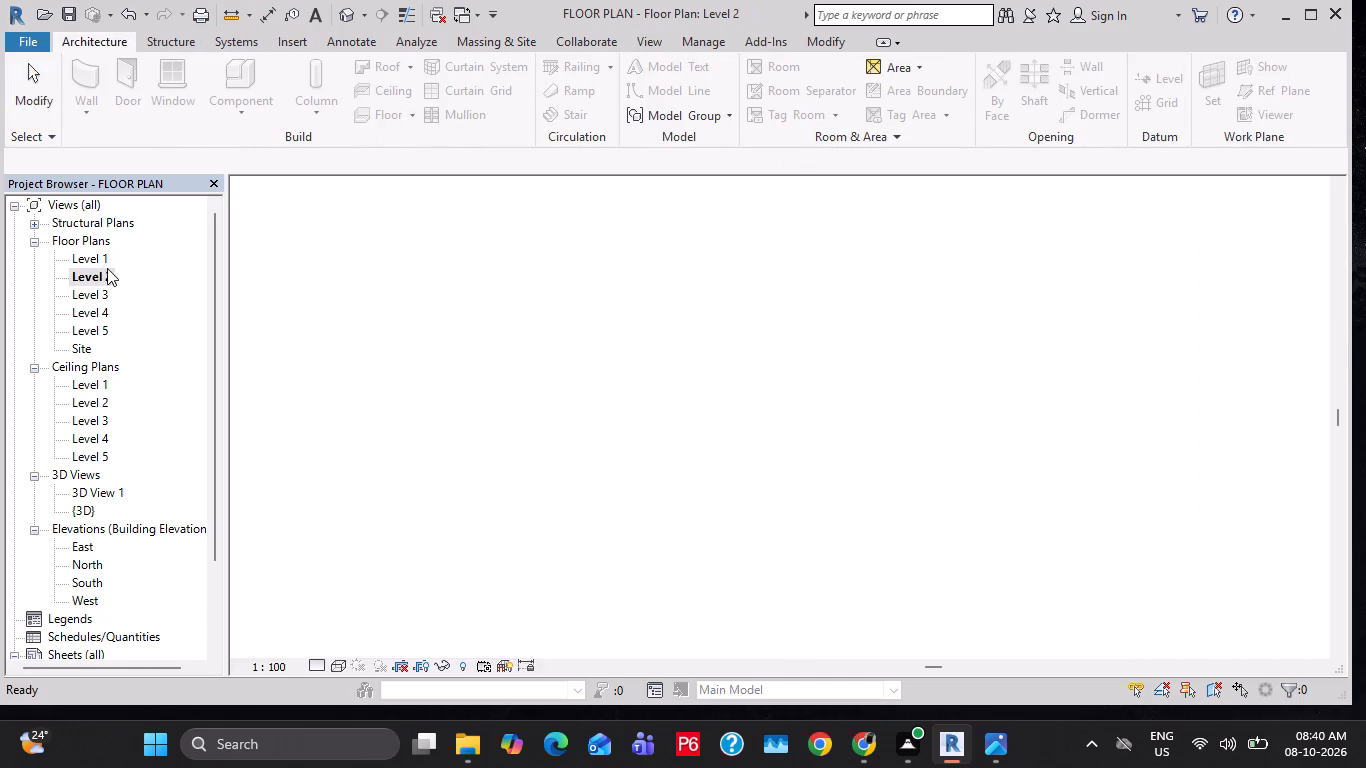
{"action": "double_click", "coordinate": [99, 254]}
{"action": "left_click", "coordinate": [278, 670]}
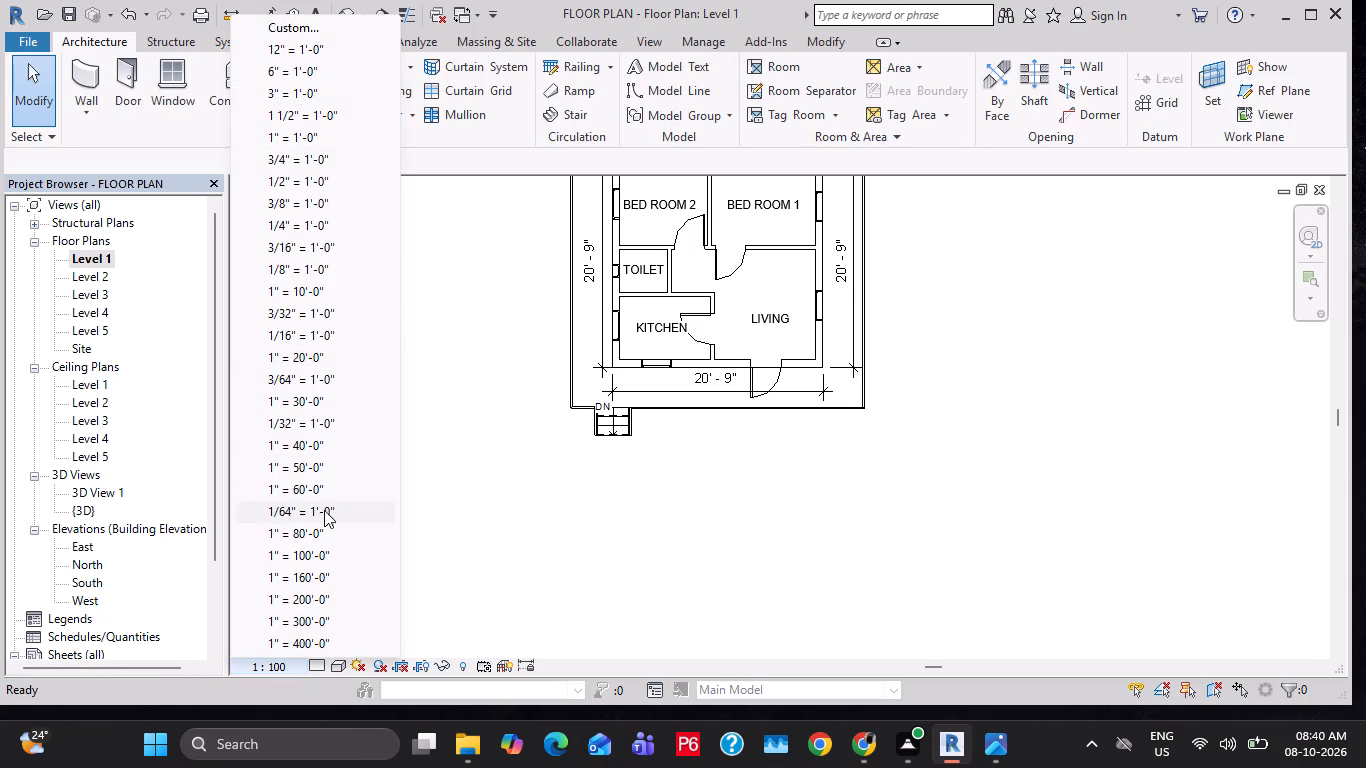
{"action": "scroll", "coordinate": [324, 516], "scroll_direction": "down", "scroll_amount": 5}
{"action": "left_click", "coordinate": [332, 294]}
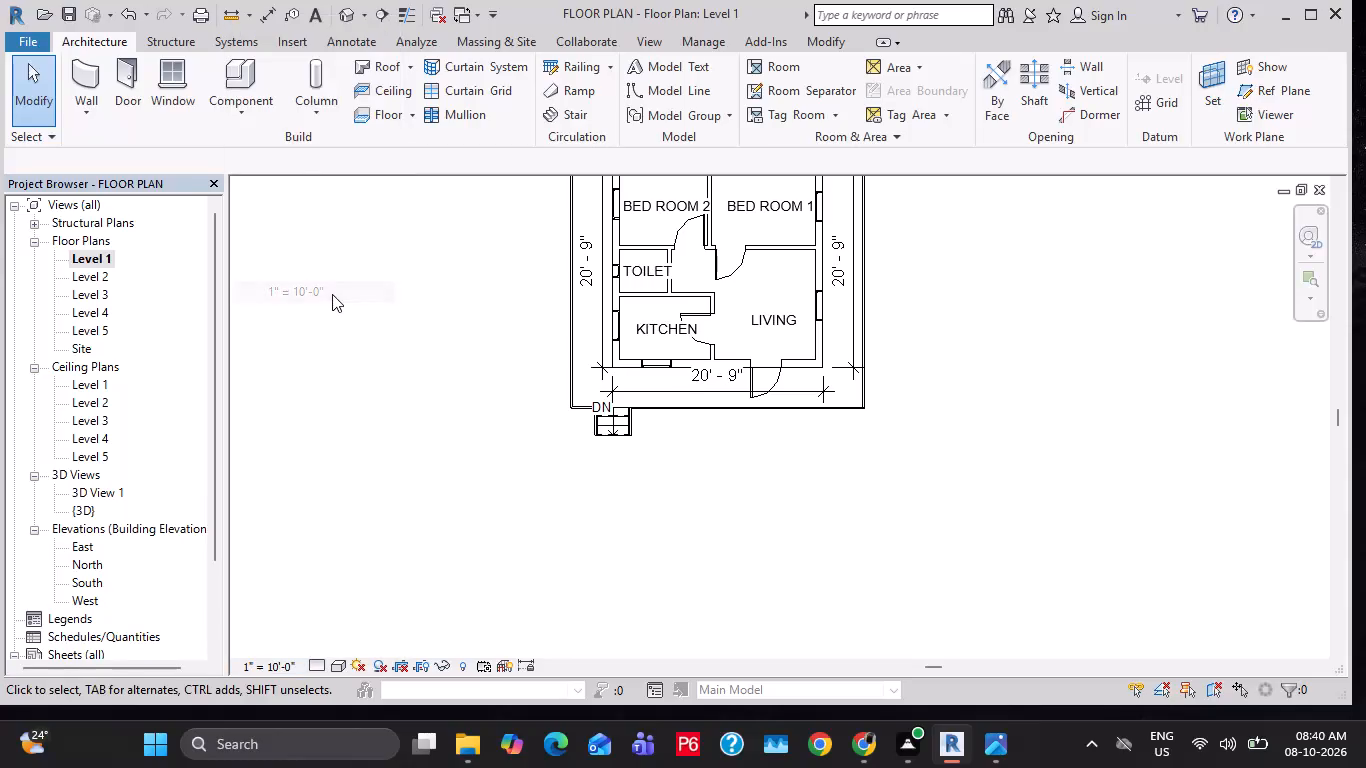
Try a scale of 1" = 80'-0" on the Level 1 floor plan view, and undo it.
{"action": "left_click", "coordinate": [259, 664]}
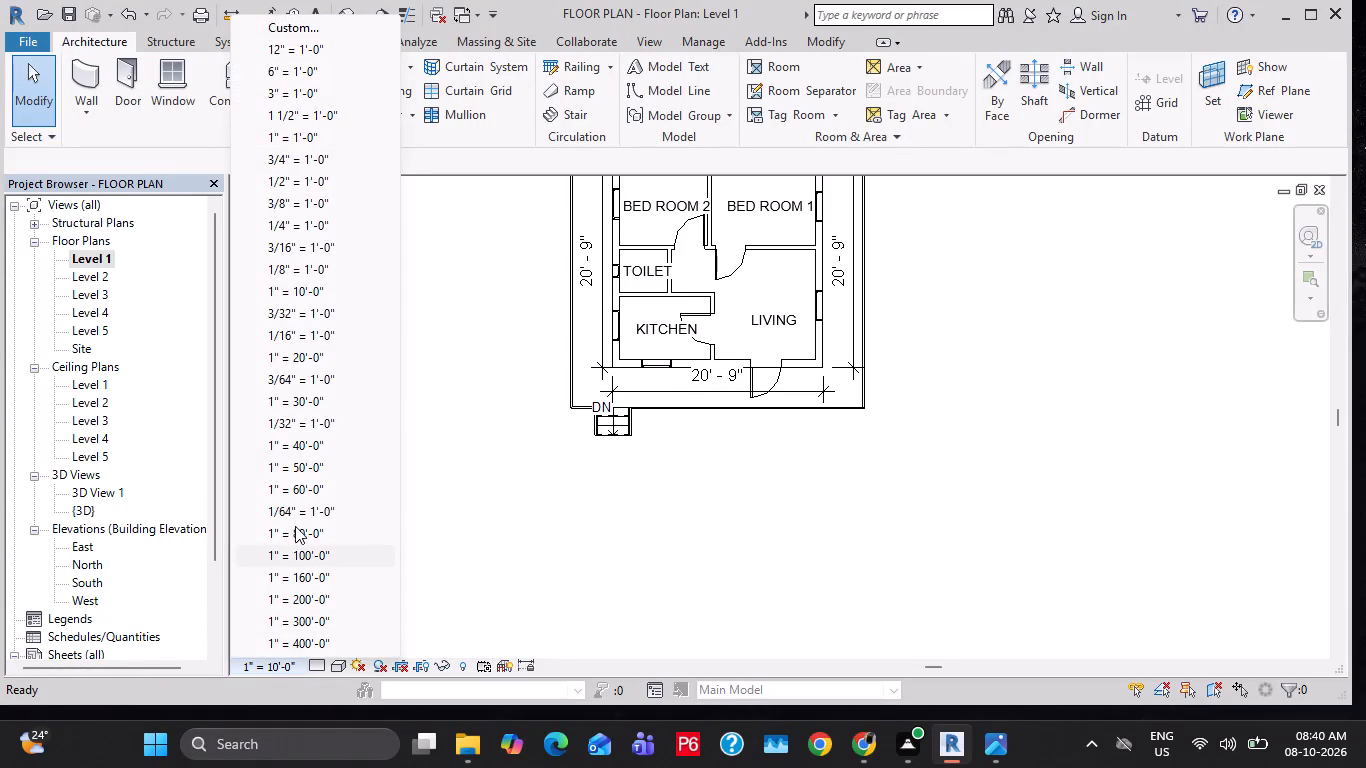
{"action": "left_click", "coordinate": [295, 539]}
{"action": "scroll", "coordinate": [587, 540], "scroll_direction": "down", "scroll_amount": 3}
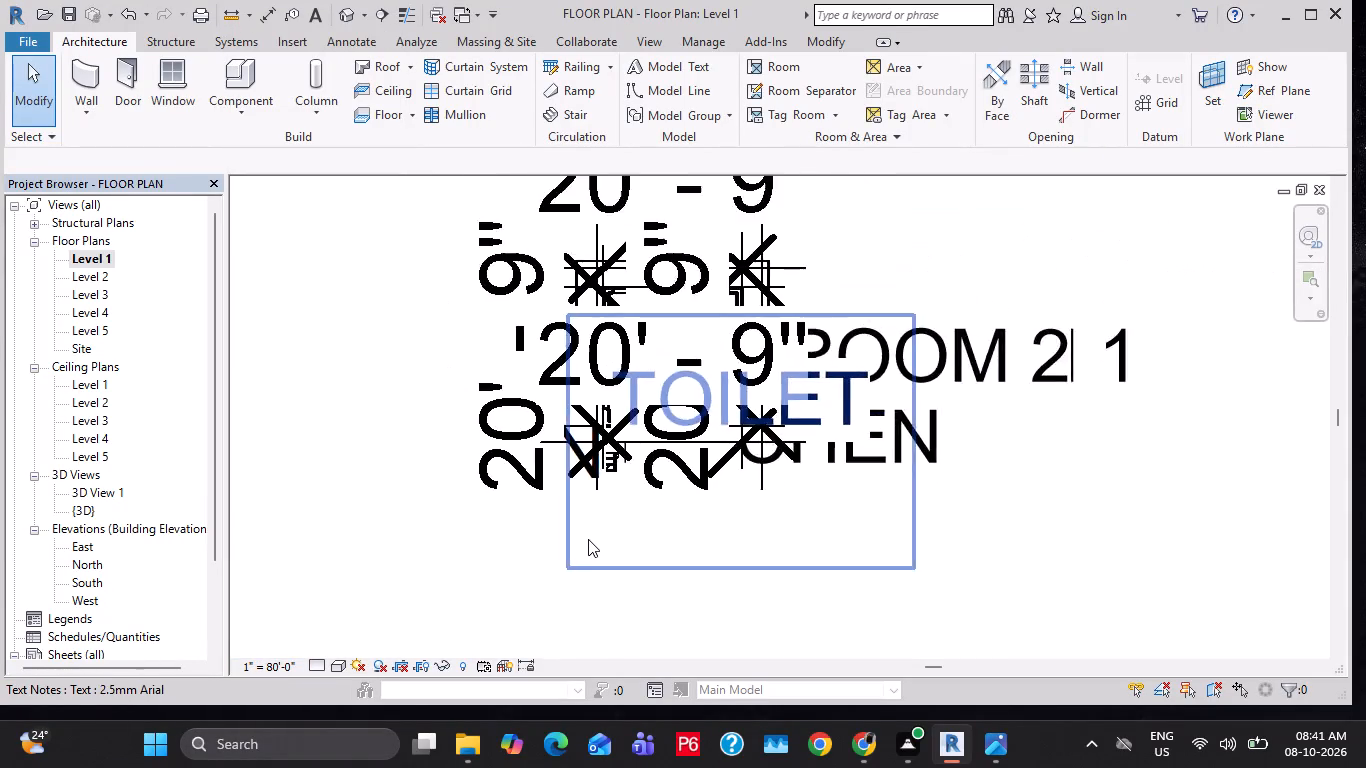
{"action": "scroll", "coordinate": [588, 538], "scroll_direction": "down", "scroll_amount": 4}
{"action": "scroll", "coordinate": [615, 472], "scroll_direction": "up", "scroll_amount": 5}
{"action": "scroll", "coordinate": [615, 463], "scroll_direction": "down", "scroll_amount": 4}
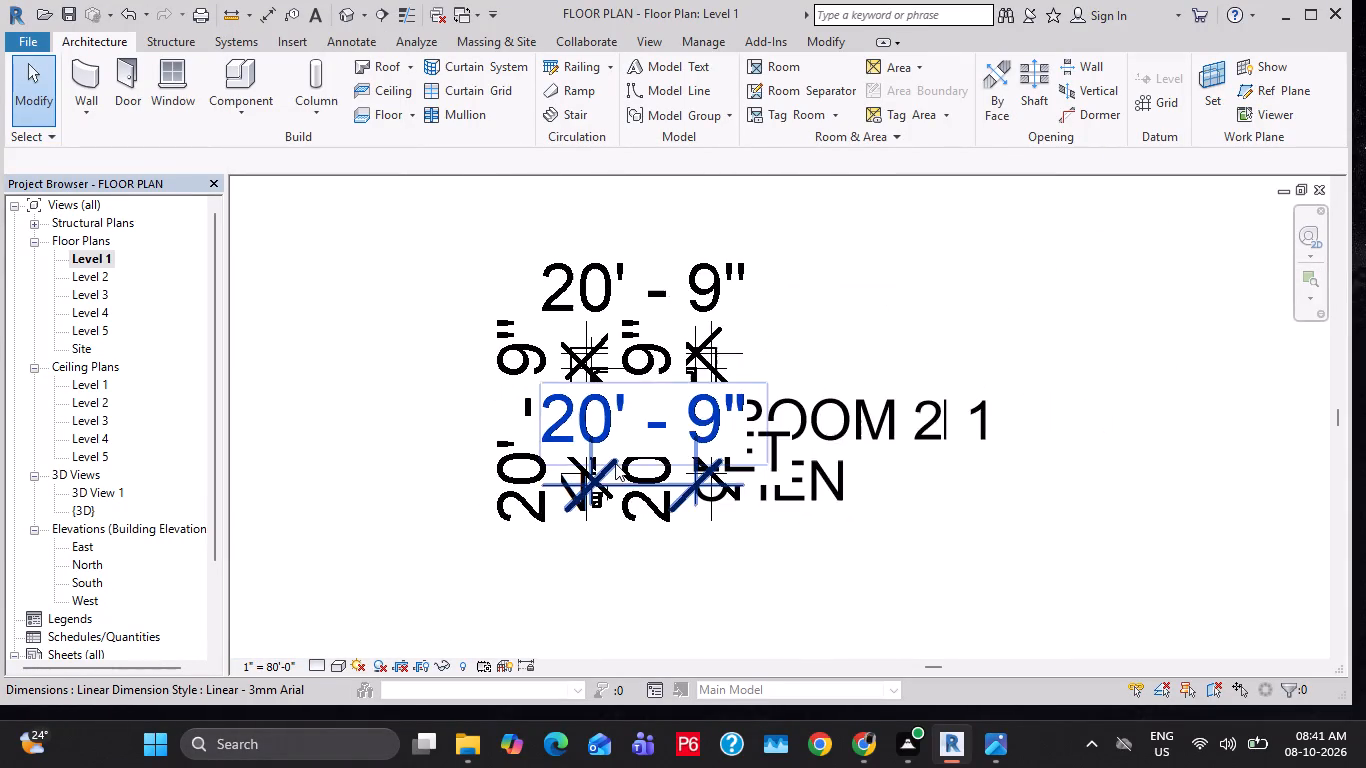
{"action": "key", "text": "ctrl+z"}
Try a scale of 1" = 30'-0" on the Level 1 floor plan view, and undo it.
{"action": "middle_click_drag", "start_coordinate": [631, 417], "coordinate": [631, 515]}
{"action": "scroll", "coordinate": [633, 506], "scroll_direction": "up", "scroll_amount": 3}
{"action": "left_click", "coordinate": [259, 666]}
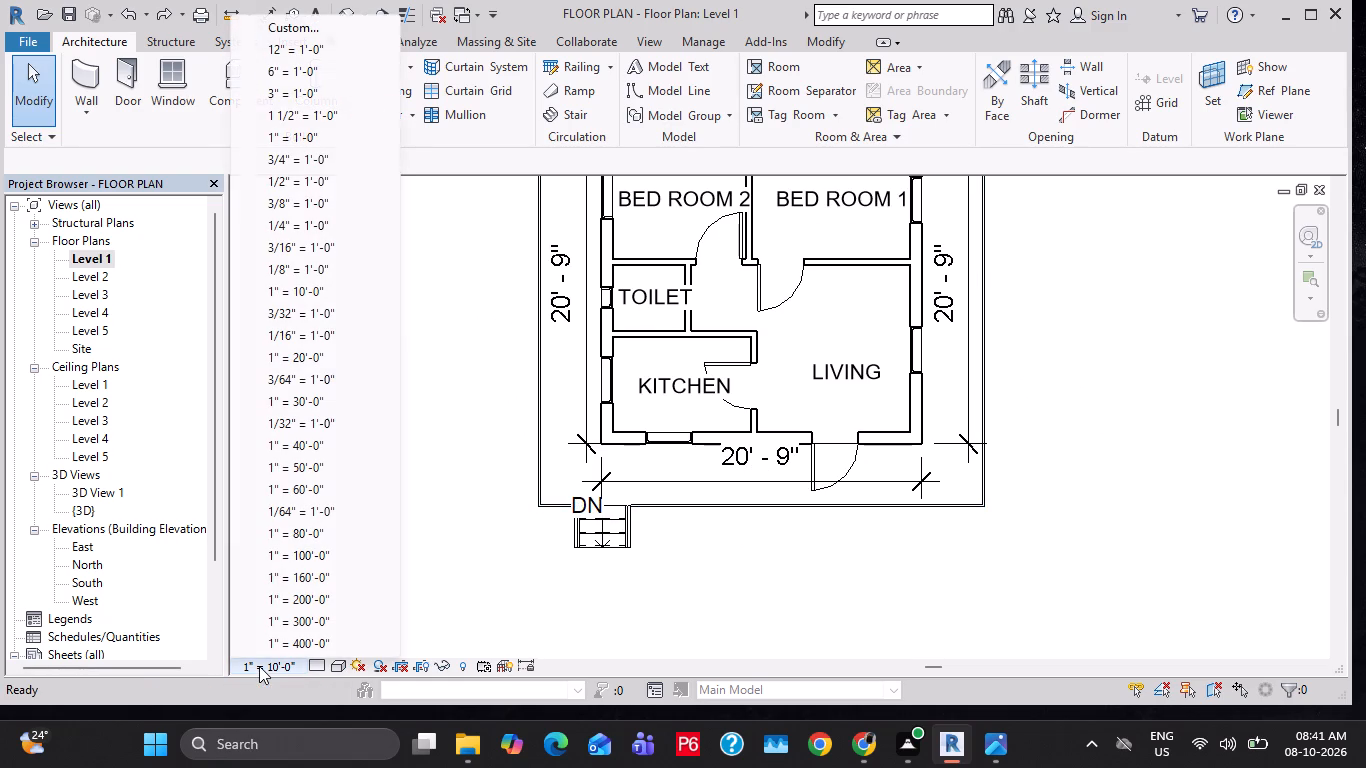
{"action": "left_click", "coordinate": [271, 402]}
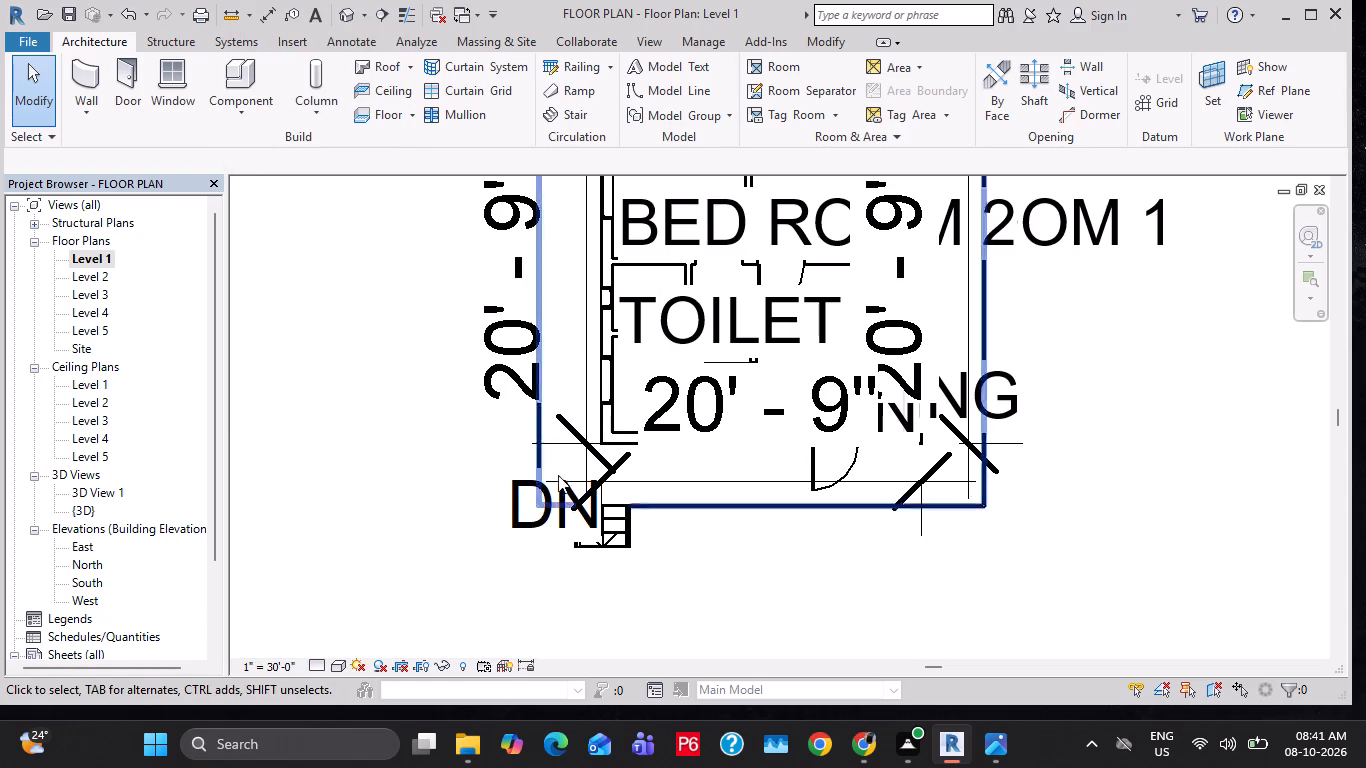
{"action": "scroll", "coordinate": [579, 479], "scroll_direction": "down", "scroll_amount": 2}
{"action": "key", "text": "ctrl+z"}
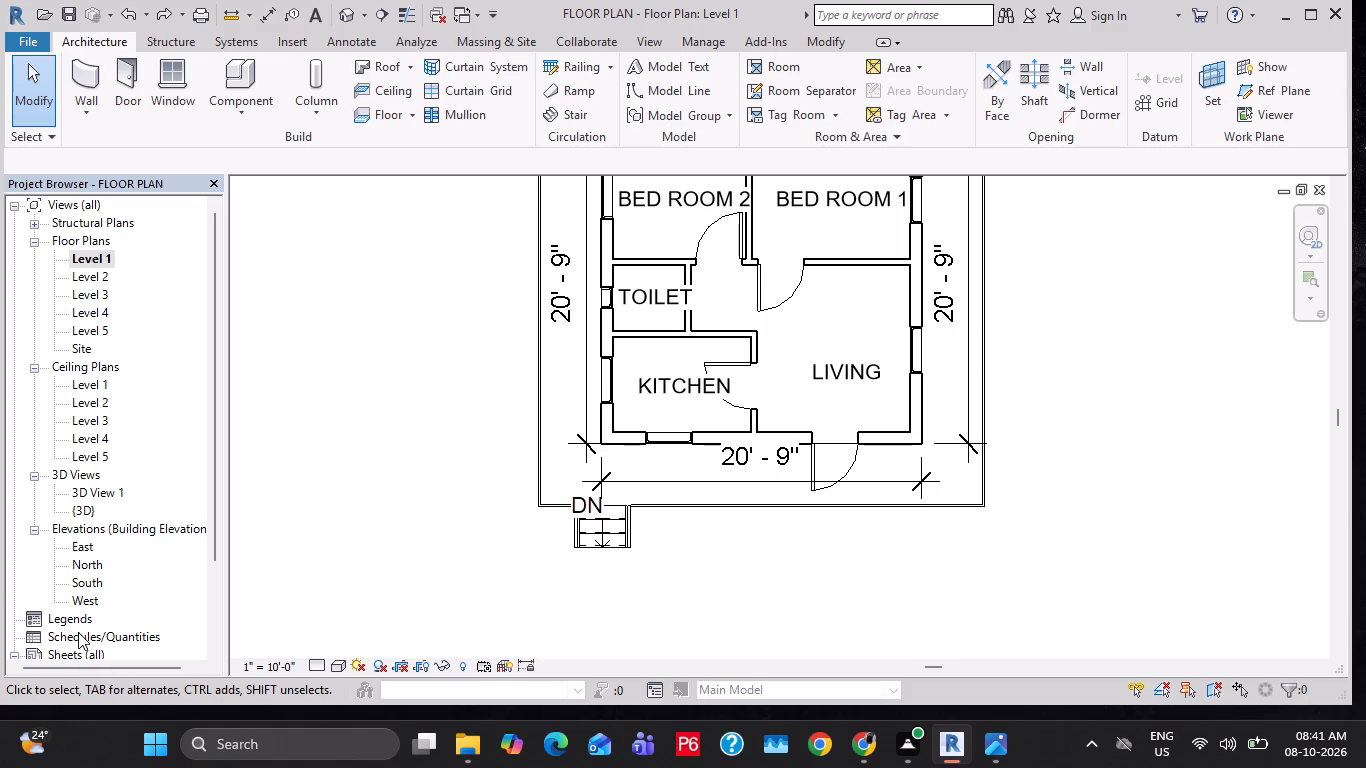
Check the whole Level 1 floor plan, and reopen sheet A101.
{"action": "middle_click_drag", "start_coordinate": [702, 367], "coordinate": [686, 452]}
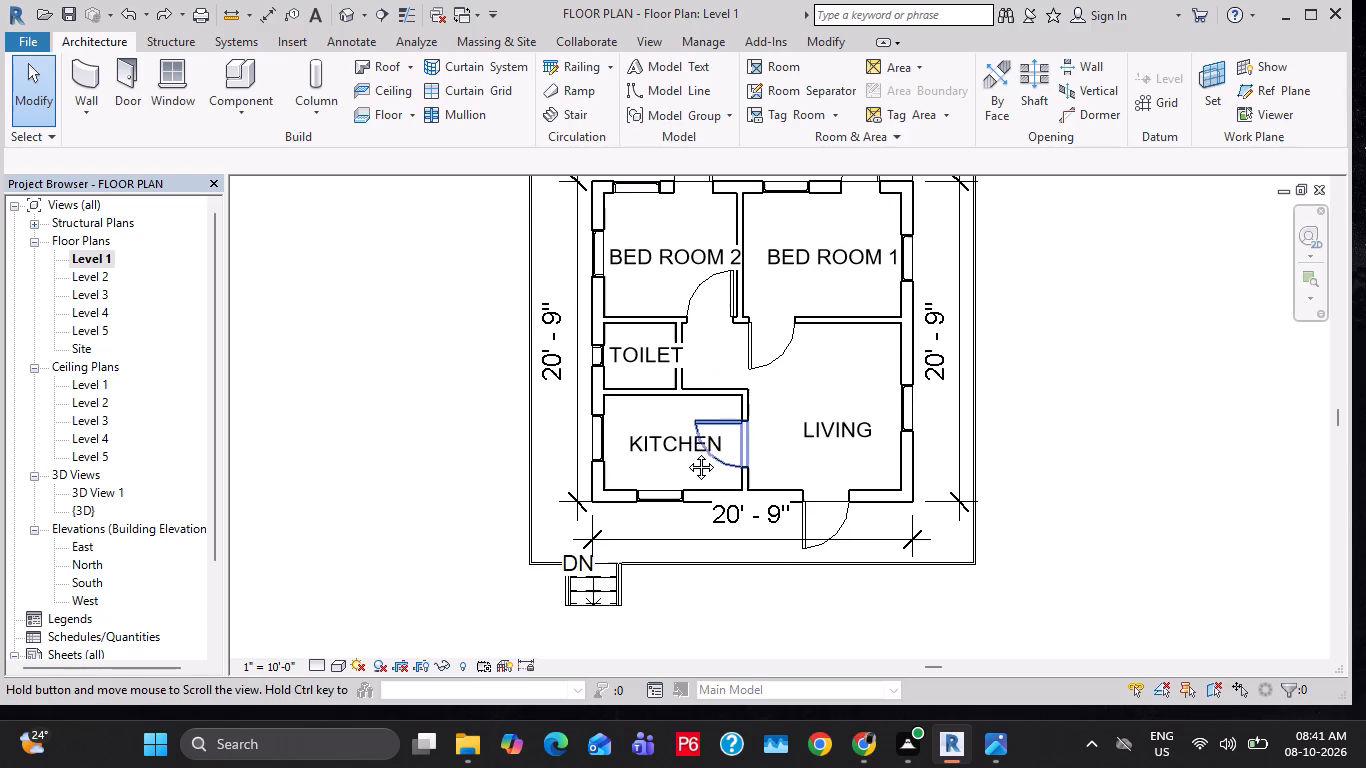
{"action": "middle_click_drag", "start_coordinate": [686, 452], "coordinate": [683, 458]}
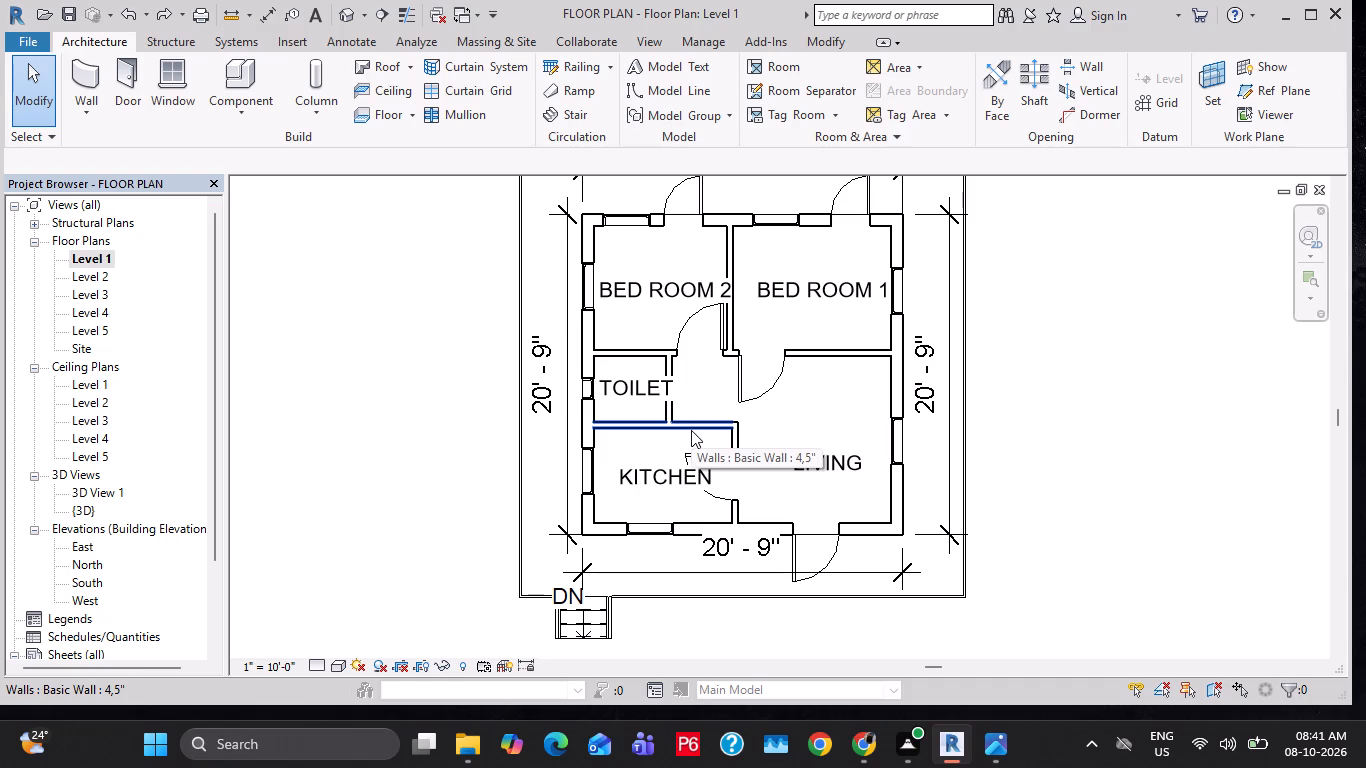
{"action": "scroll", "coordinate": [680, 495], "scroll_direction": "down", "scroll_amount": 6}
{"action": "middle_click_drag", "start_coordinate": [736, 611], "coordinate": [700, 501]}
{"action": "scroll", "coordinate": [707, 538], "scroll_direction": "down", "scroll_amount": 1}
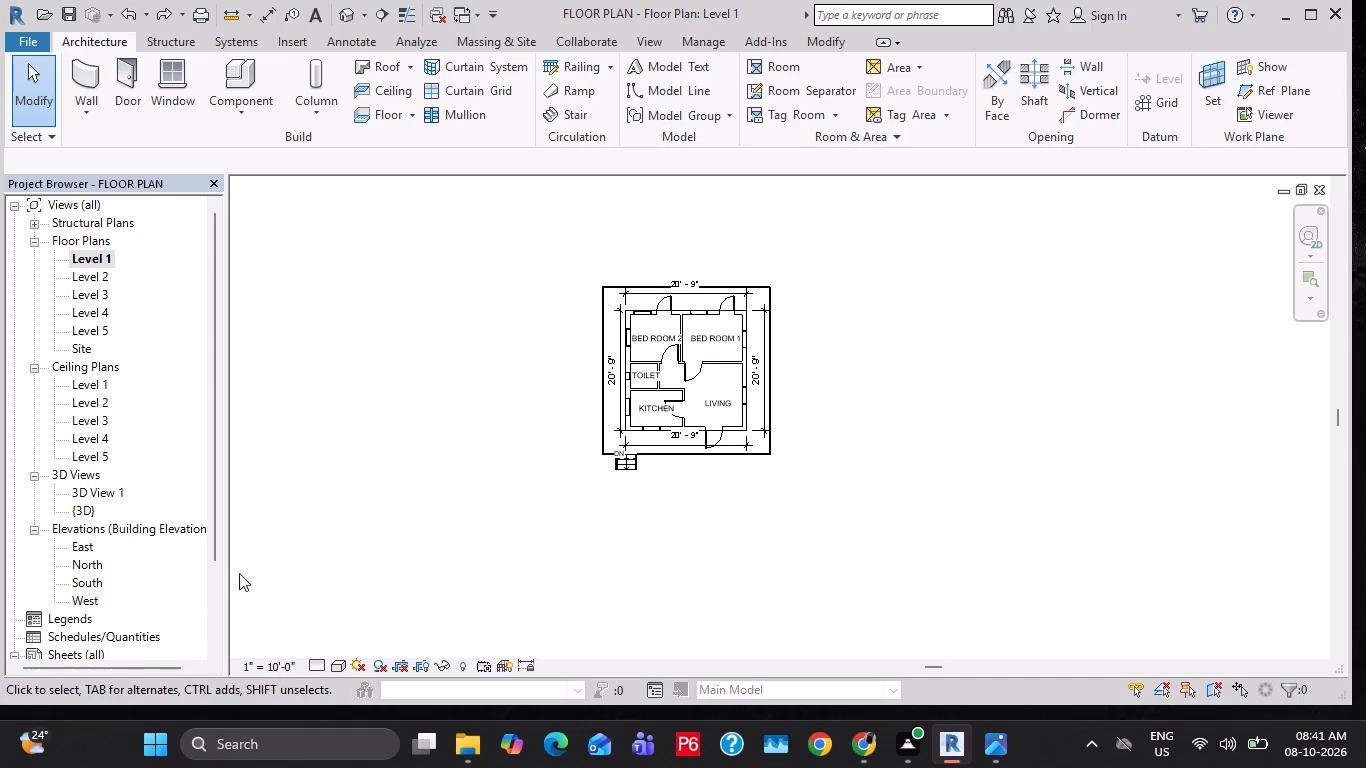
{"action": "scroll", "coordinate": [141, 613], "scroll_direction": "down", "scroll_amount": 3}
{"action": "double_click", "coordinate": [91, 621]}
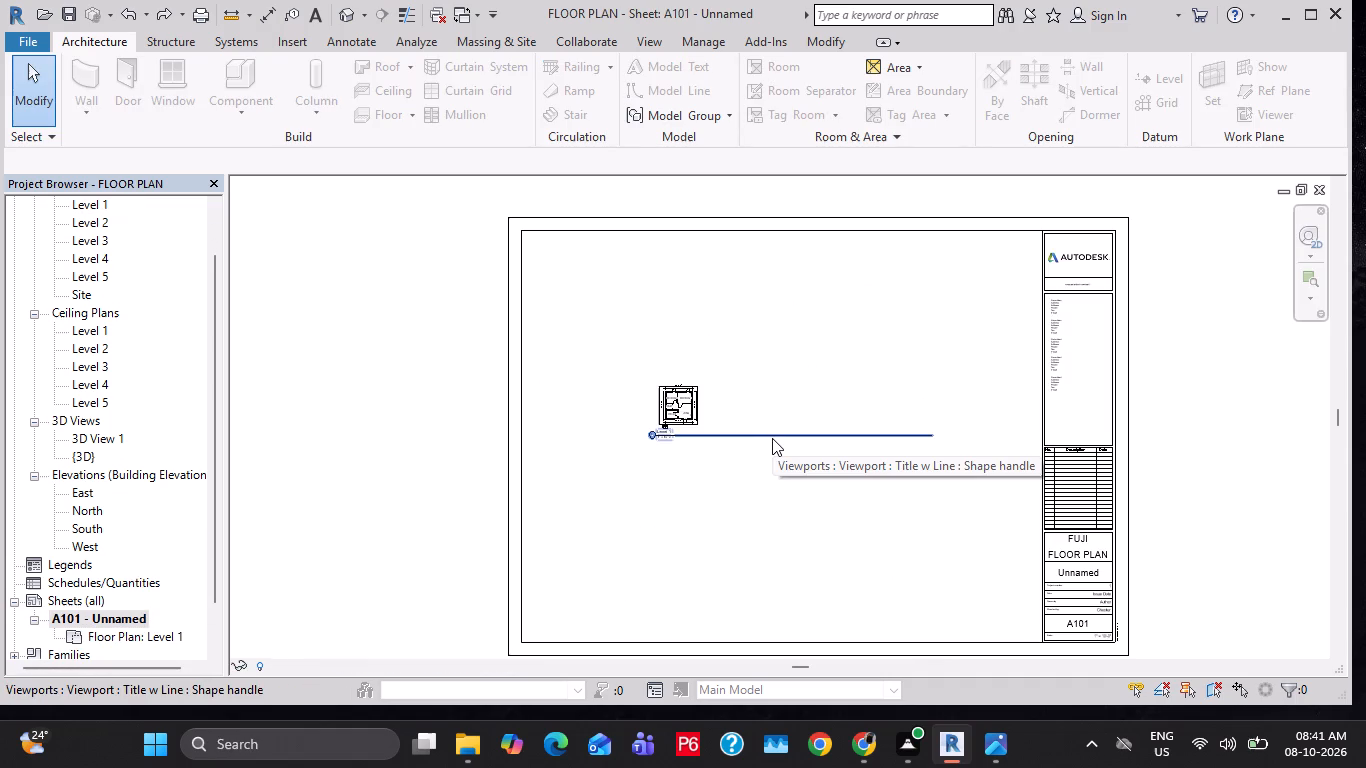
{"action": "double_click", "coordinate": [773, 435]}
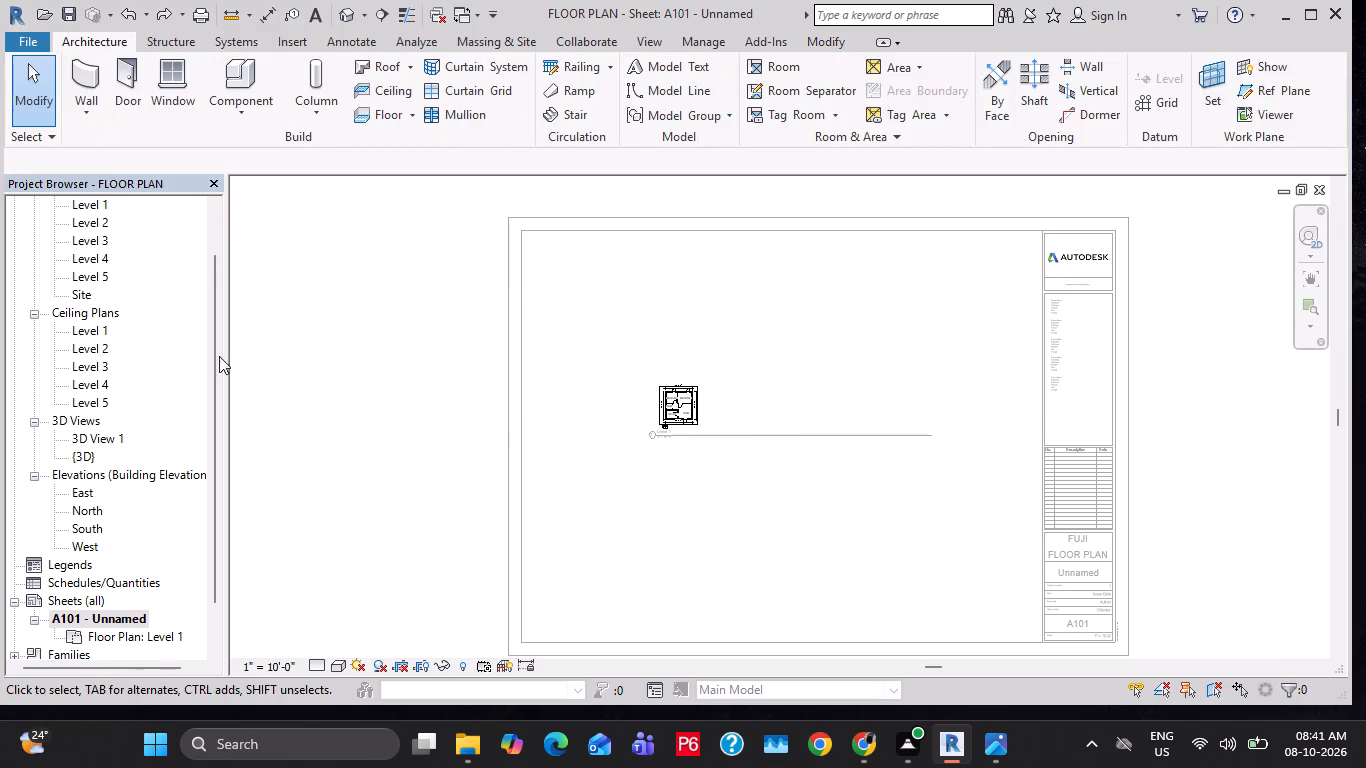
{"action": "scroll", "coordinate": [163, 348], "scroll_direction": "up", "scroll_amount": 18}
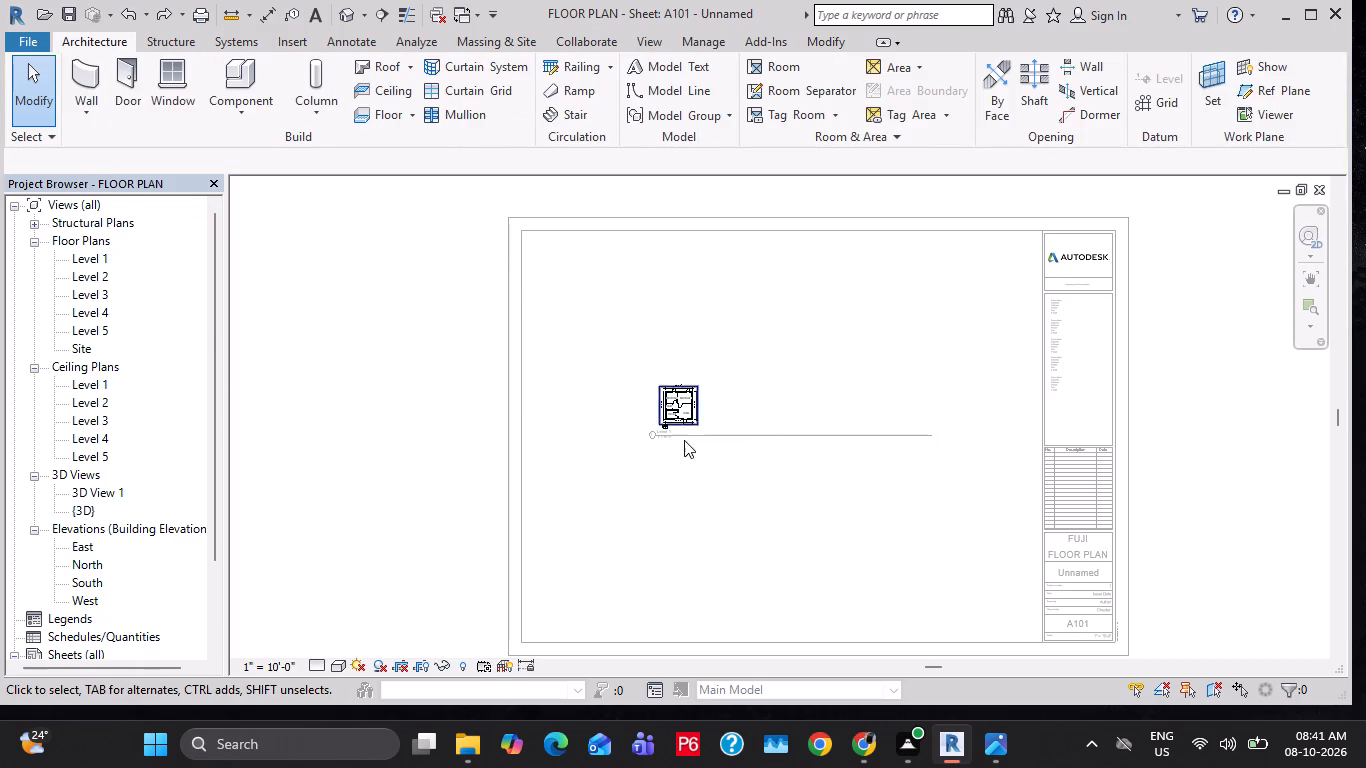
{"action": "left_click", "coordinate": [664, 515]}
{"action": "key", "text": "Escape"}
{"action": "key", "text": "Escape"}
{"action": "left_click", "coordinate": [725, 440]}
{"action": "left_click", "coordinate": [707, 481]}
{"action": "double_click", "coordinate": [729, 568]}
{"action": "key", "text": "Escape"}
Select the Level 1 viewport's title line on sheet A101 and show the viewport's properties.
{"action": "left_click", "coordinate": [768, 438]}
{"action": "right_click", "coordinate": [768, 438]}
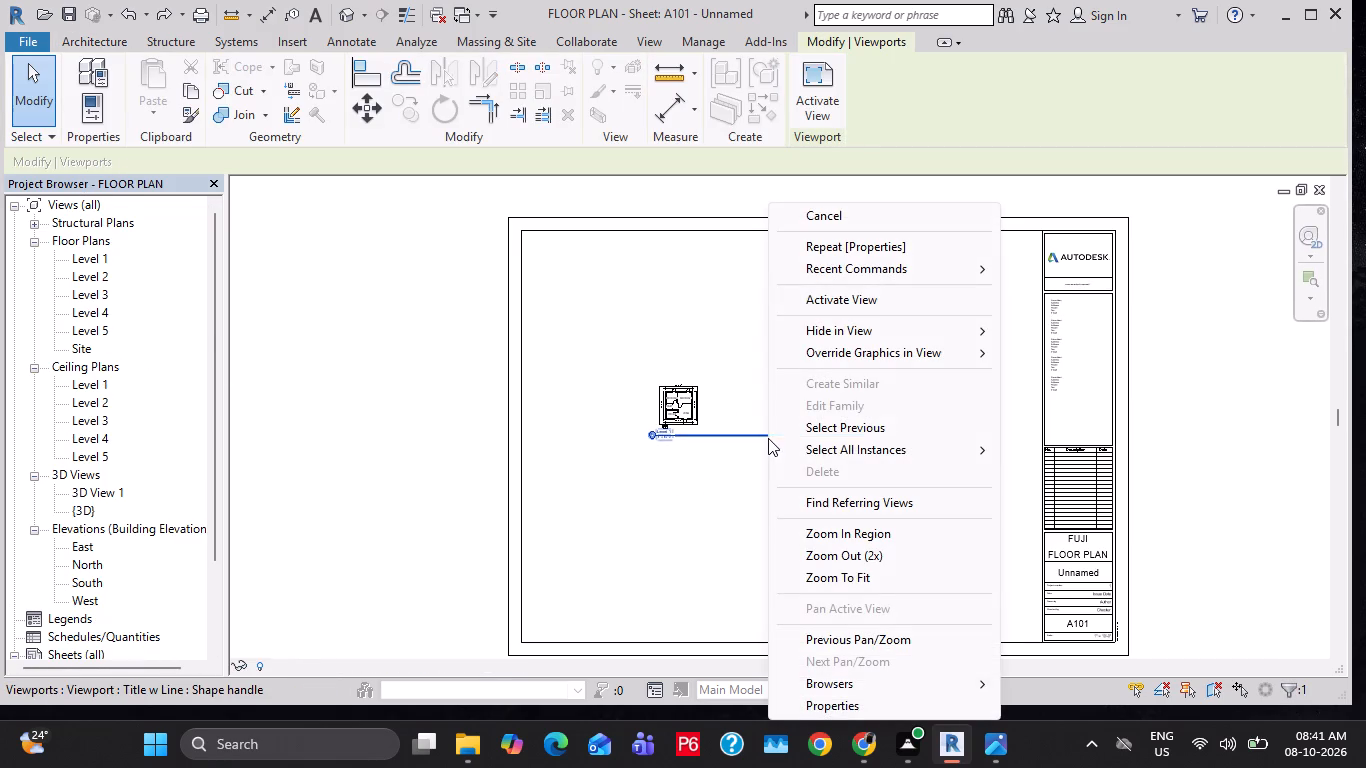
{"action": "left_click", "coordinate": [813, 701]}
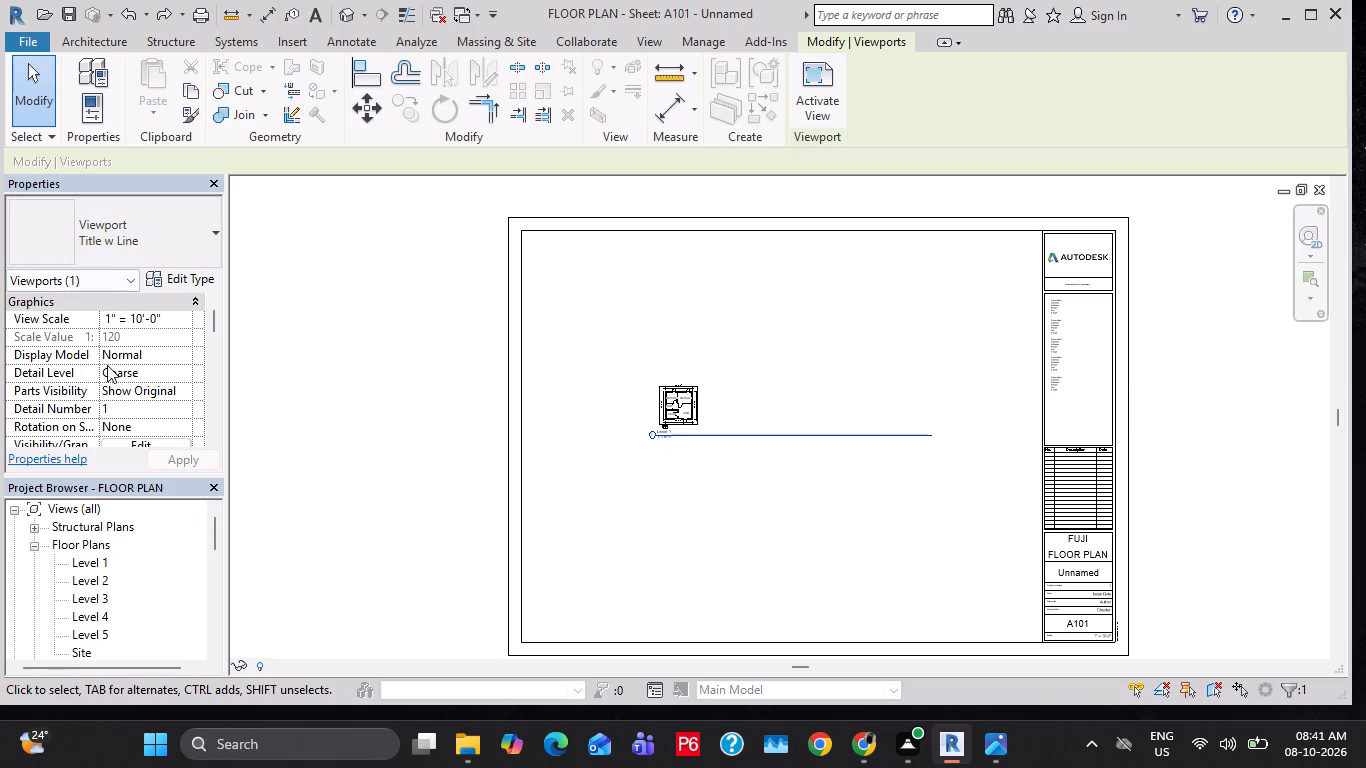
{"action": "left_click", "coordinate": [153, 338]}
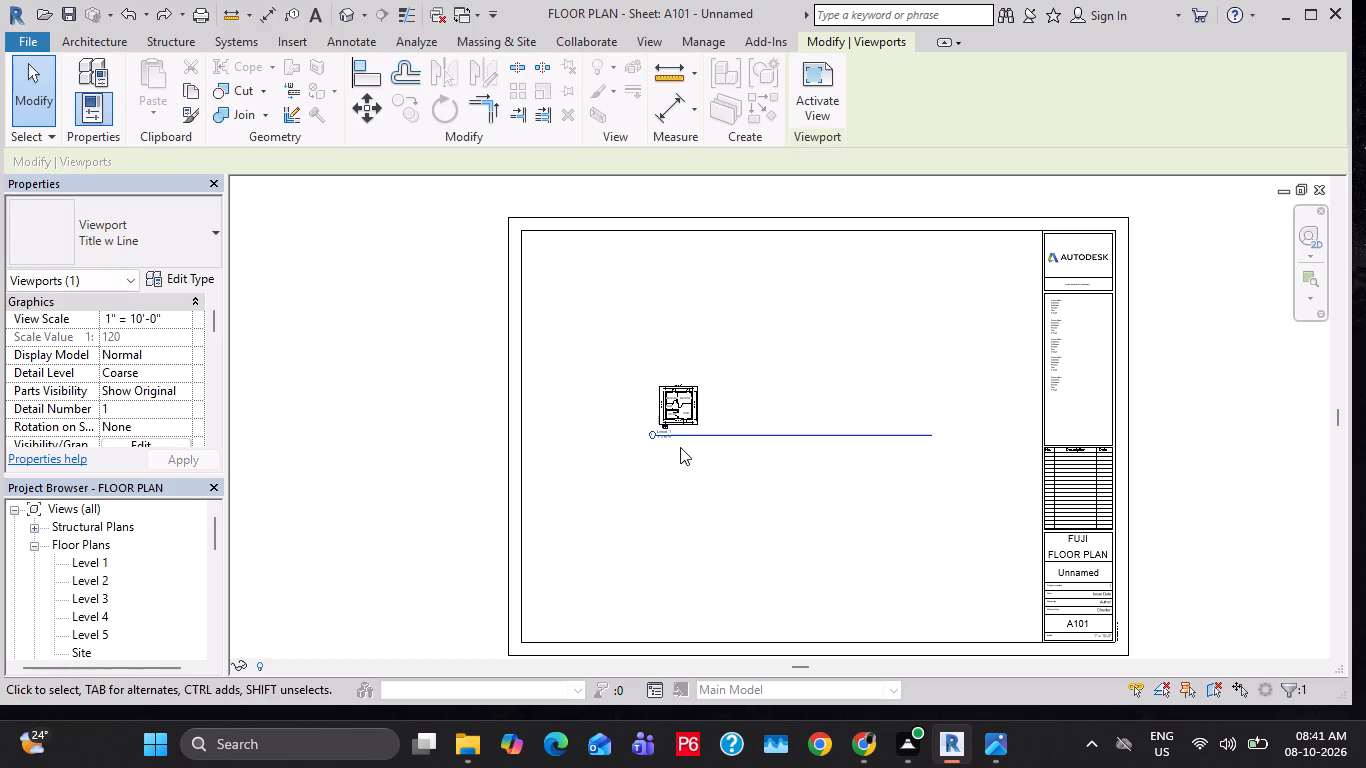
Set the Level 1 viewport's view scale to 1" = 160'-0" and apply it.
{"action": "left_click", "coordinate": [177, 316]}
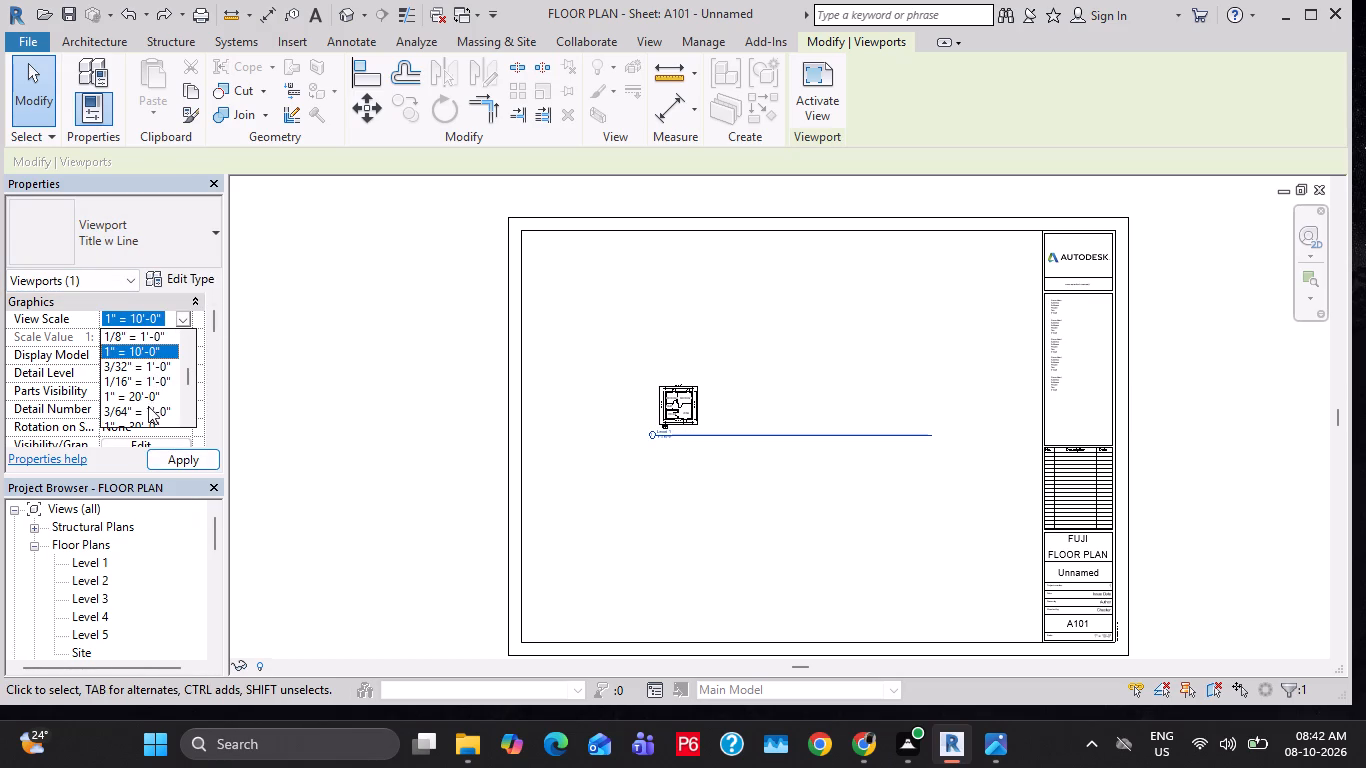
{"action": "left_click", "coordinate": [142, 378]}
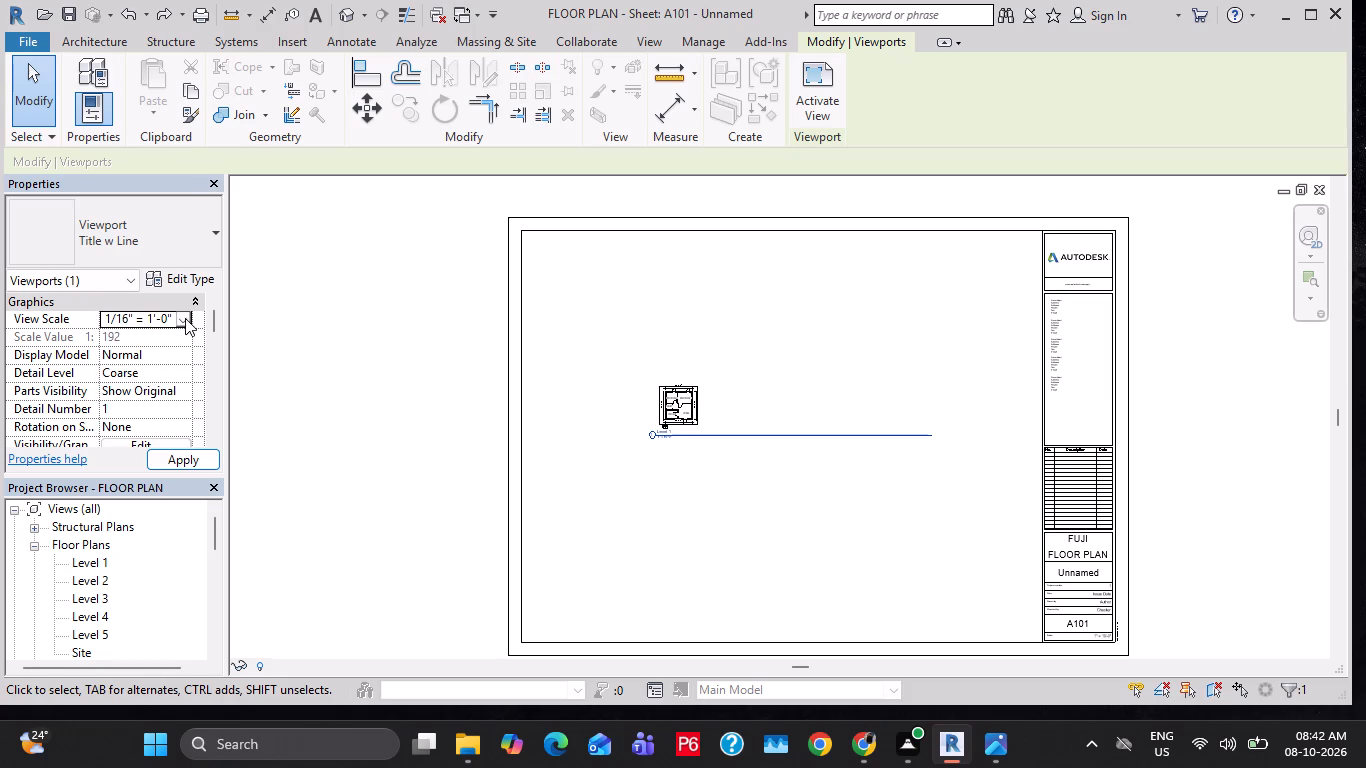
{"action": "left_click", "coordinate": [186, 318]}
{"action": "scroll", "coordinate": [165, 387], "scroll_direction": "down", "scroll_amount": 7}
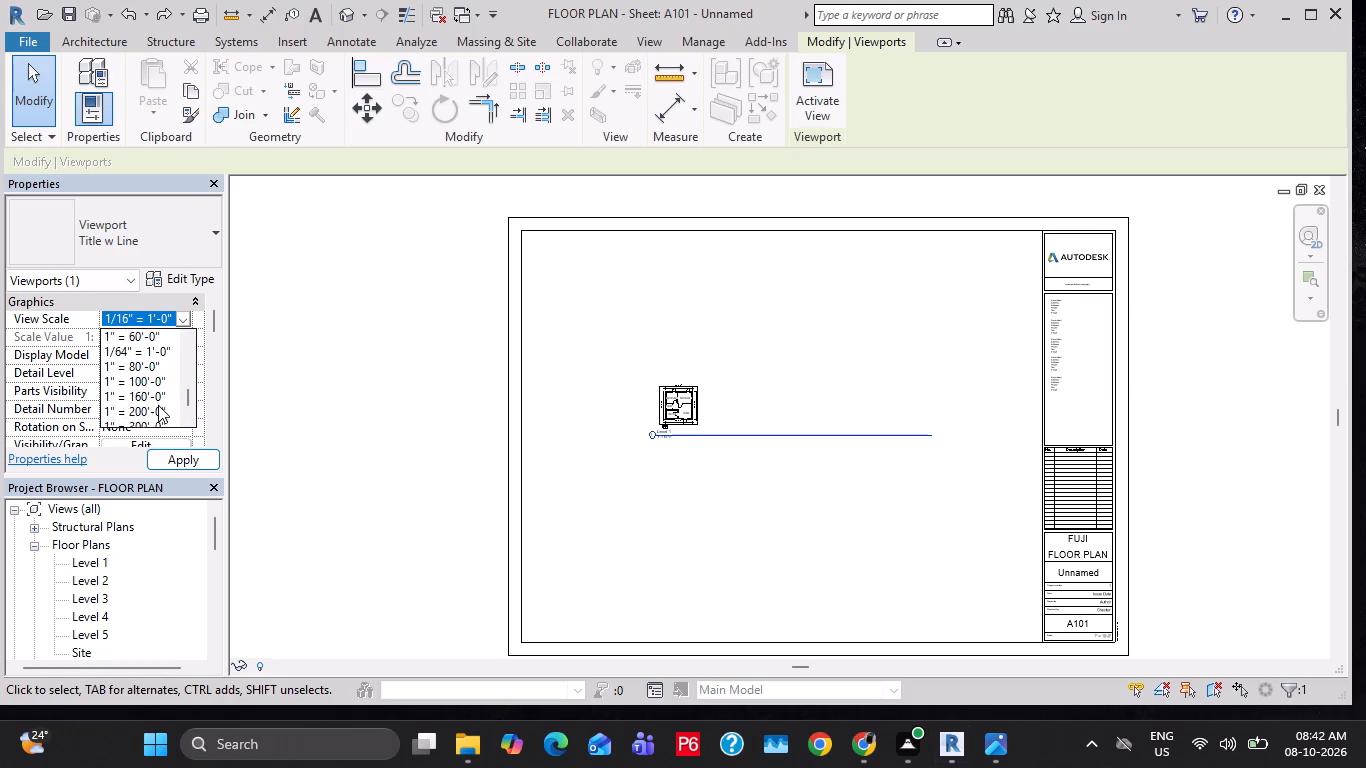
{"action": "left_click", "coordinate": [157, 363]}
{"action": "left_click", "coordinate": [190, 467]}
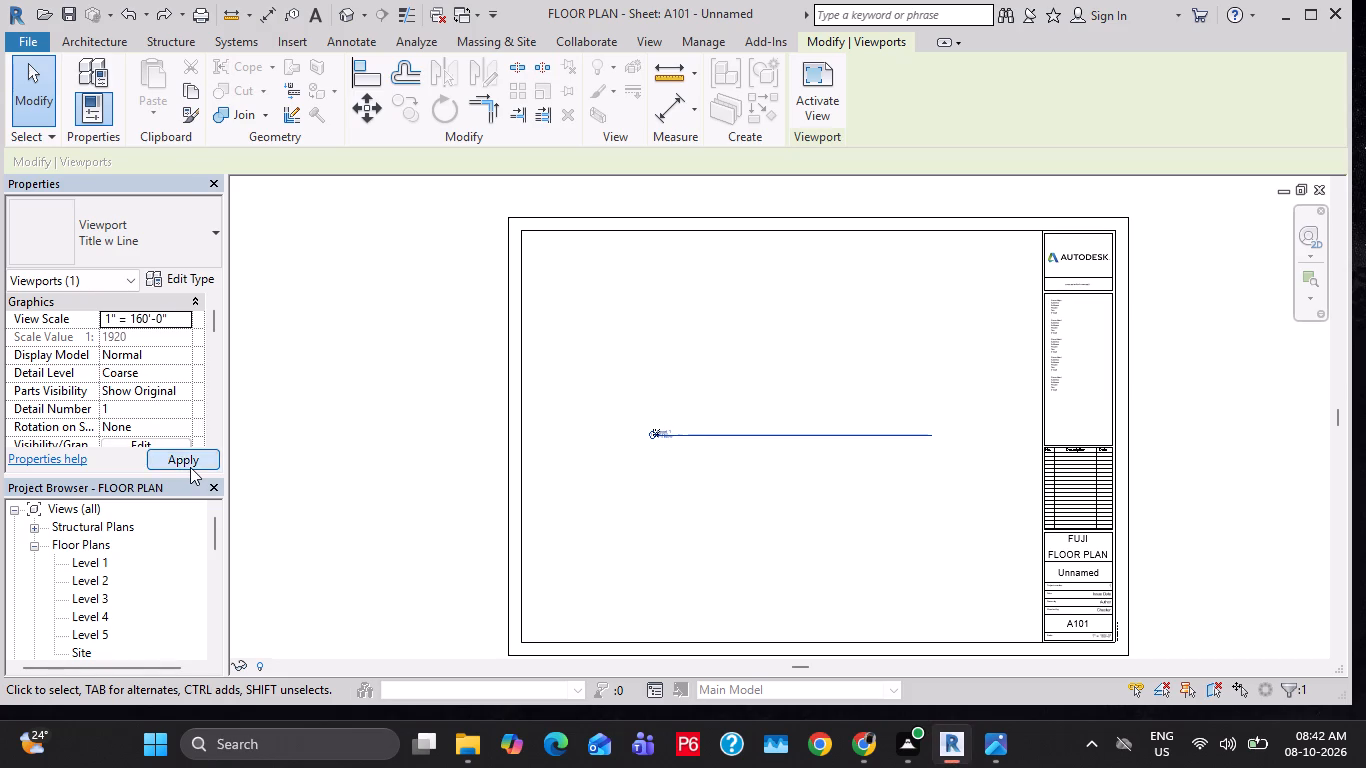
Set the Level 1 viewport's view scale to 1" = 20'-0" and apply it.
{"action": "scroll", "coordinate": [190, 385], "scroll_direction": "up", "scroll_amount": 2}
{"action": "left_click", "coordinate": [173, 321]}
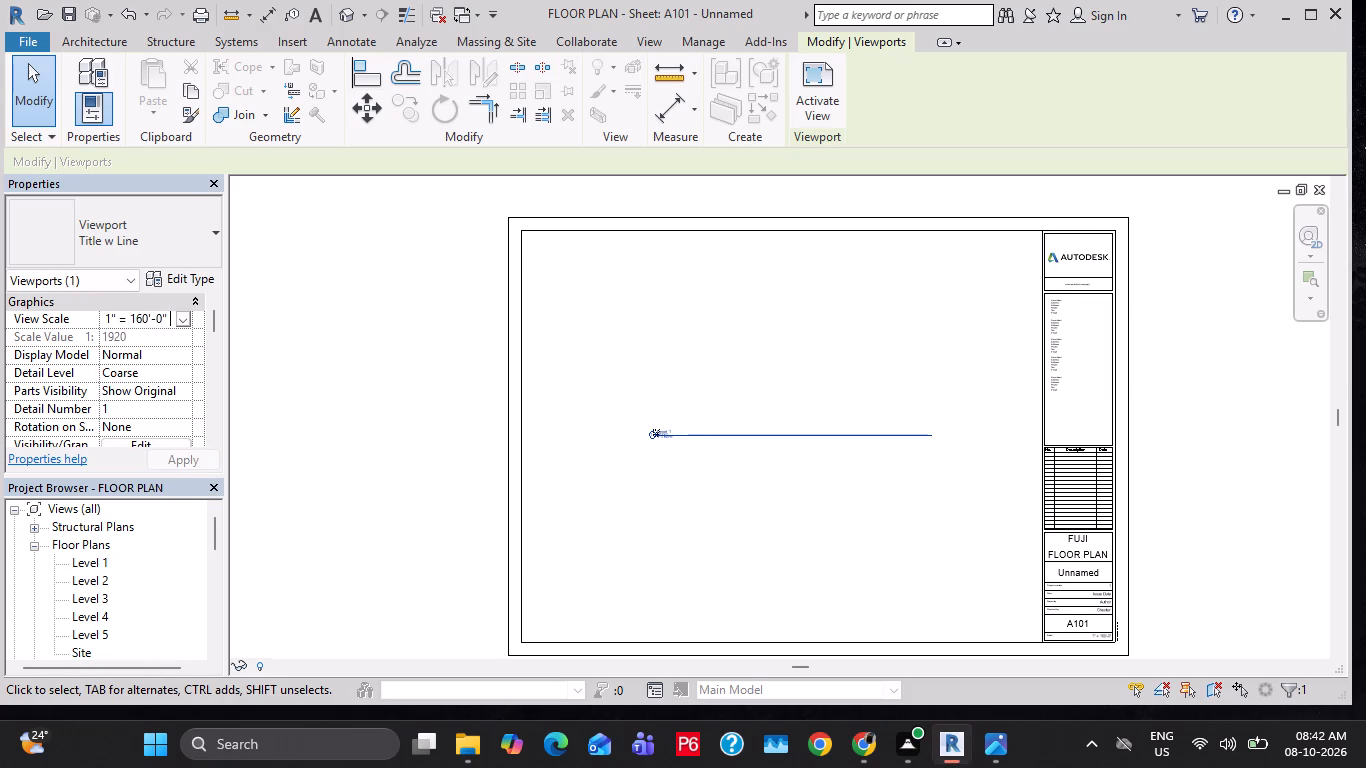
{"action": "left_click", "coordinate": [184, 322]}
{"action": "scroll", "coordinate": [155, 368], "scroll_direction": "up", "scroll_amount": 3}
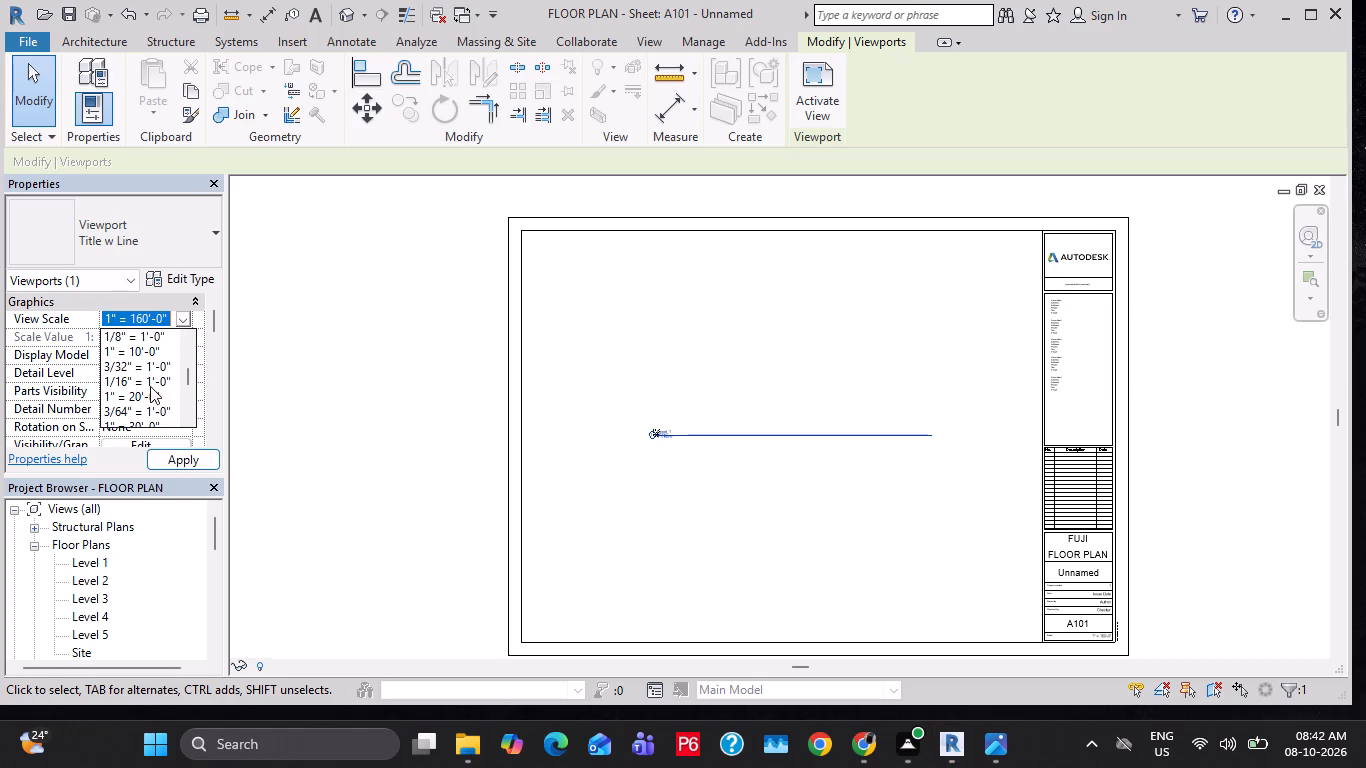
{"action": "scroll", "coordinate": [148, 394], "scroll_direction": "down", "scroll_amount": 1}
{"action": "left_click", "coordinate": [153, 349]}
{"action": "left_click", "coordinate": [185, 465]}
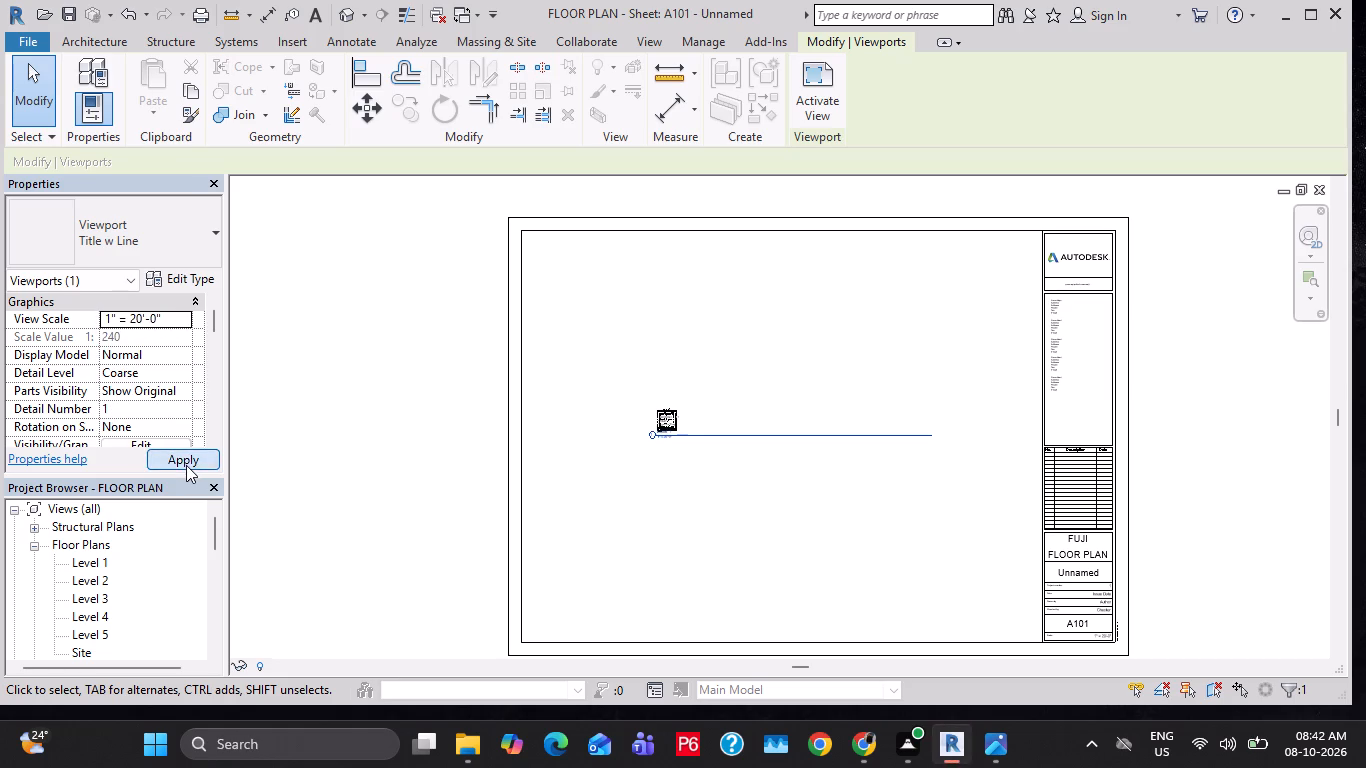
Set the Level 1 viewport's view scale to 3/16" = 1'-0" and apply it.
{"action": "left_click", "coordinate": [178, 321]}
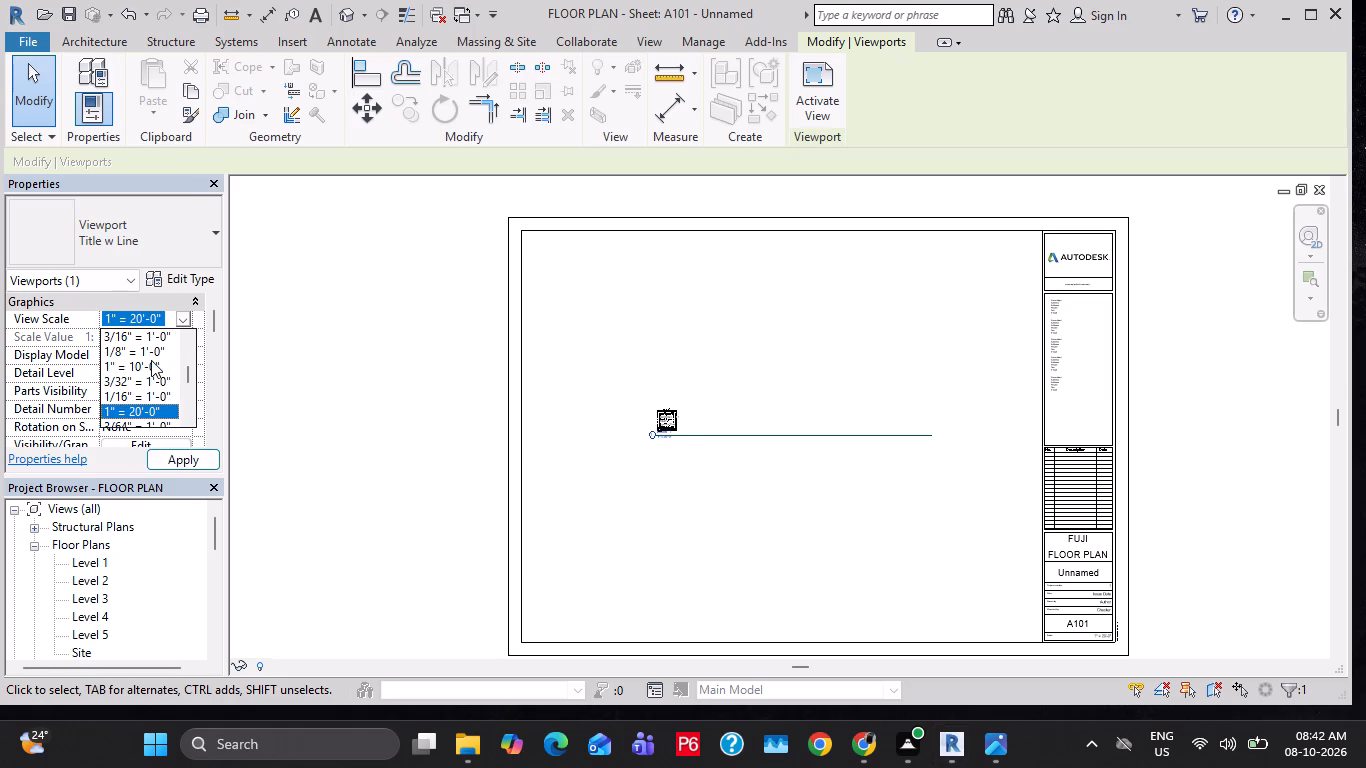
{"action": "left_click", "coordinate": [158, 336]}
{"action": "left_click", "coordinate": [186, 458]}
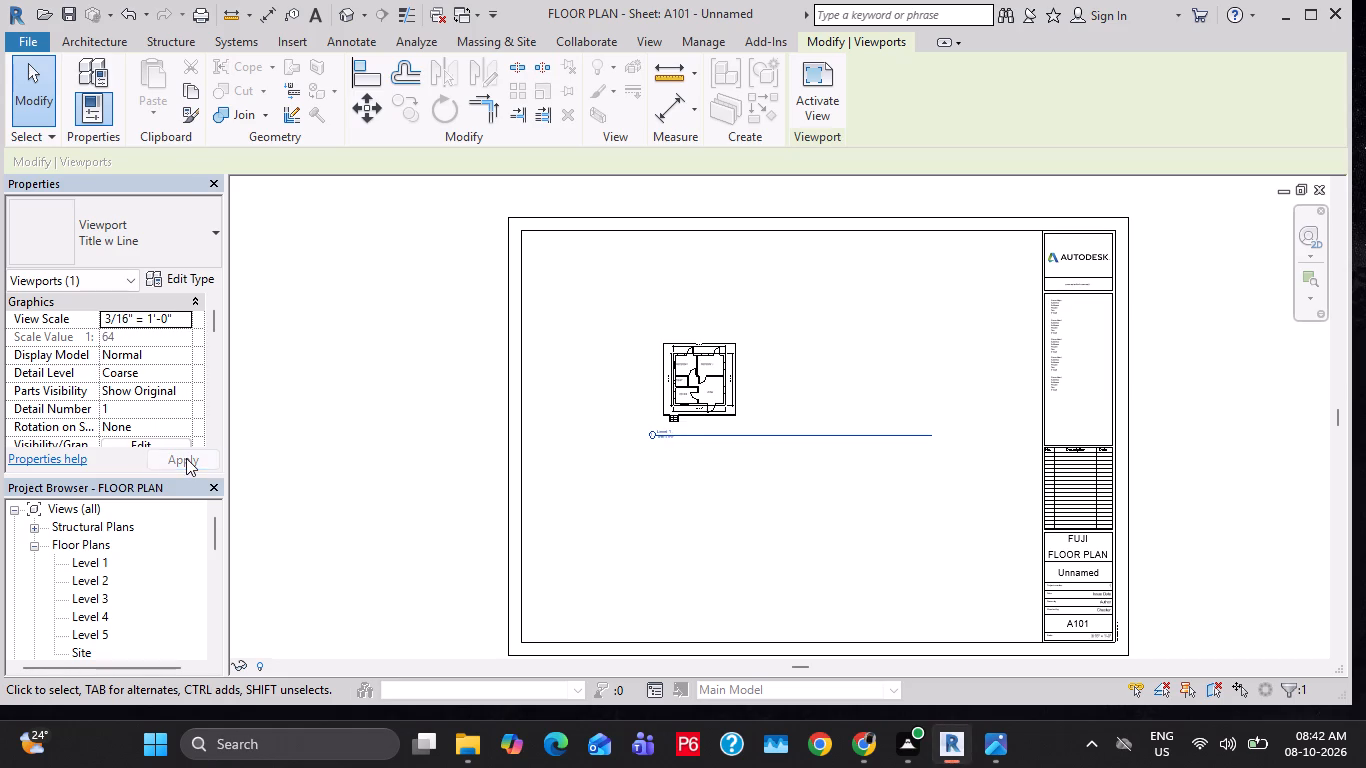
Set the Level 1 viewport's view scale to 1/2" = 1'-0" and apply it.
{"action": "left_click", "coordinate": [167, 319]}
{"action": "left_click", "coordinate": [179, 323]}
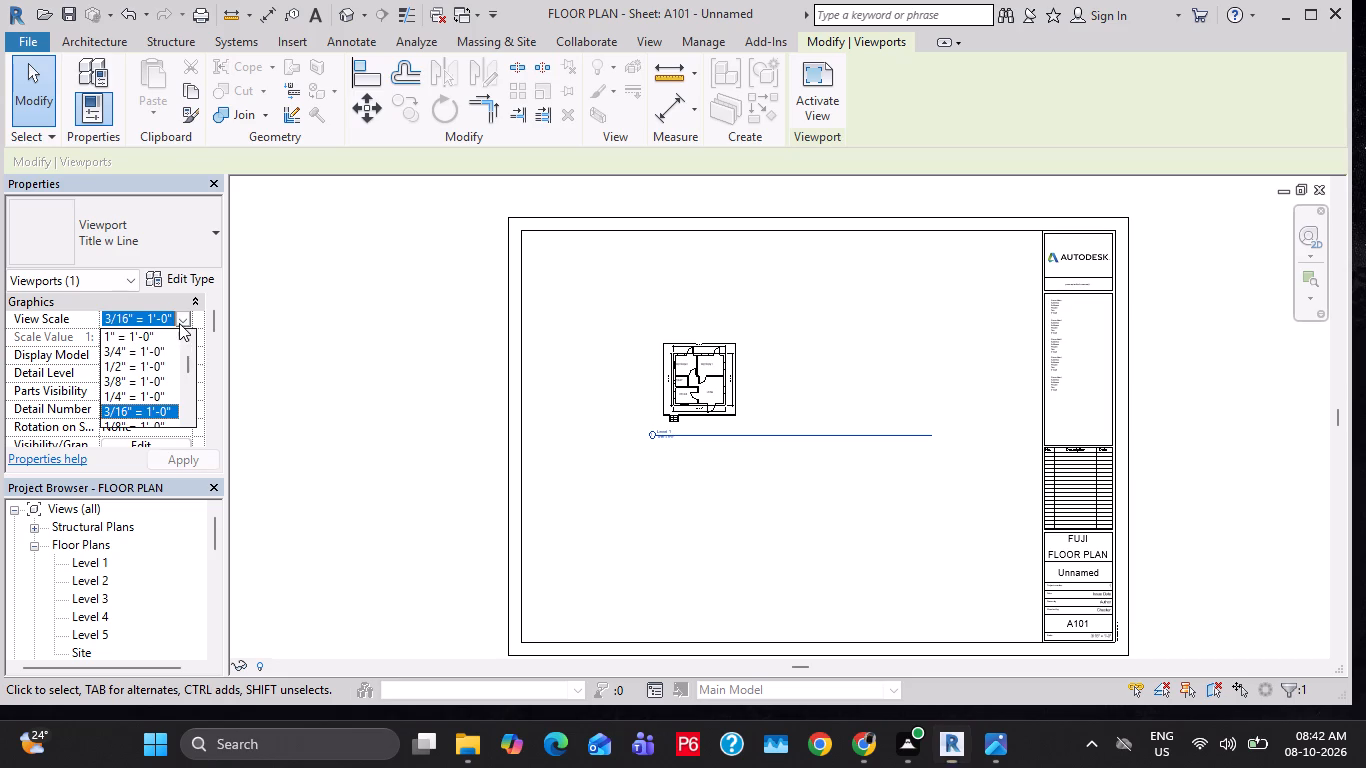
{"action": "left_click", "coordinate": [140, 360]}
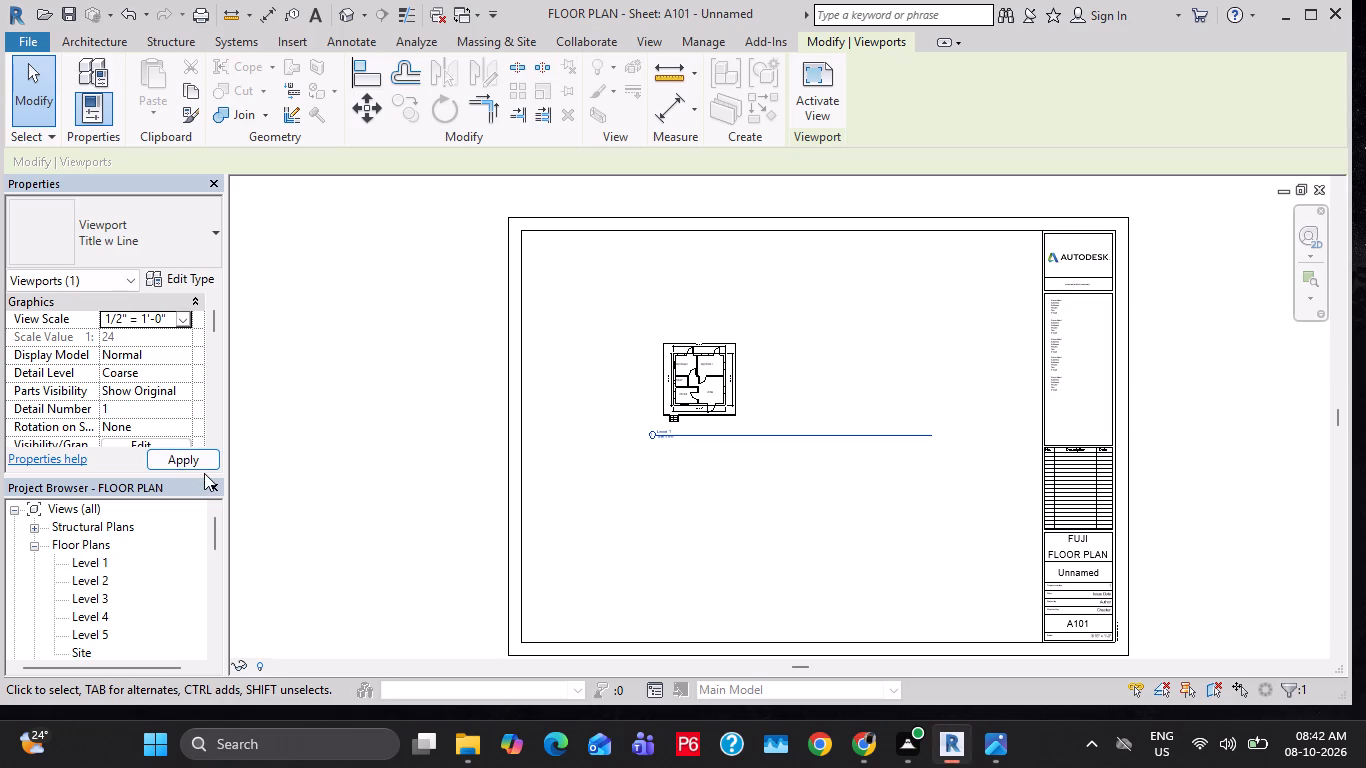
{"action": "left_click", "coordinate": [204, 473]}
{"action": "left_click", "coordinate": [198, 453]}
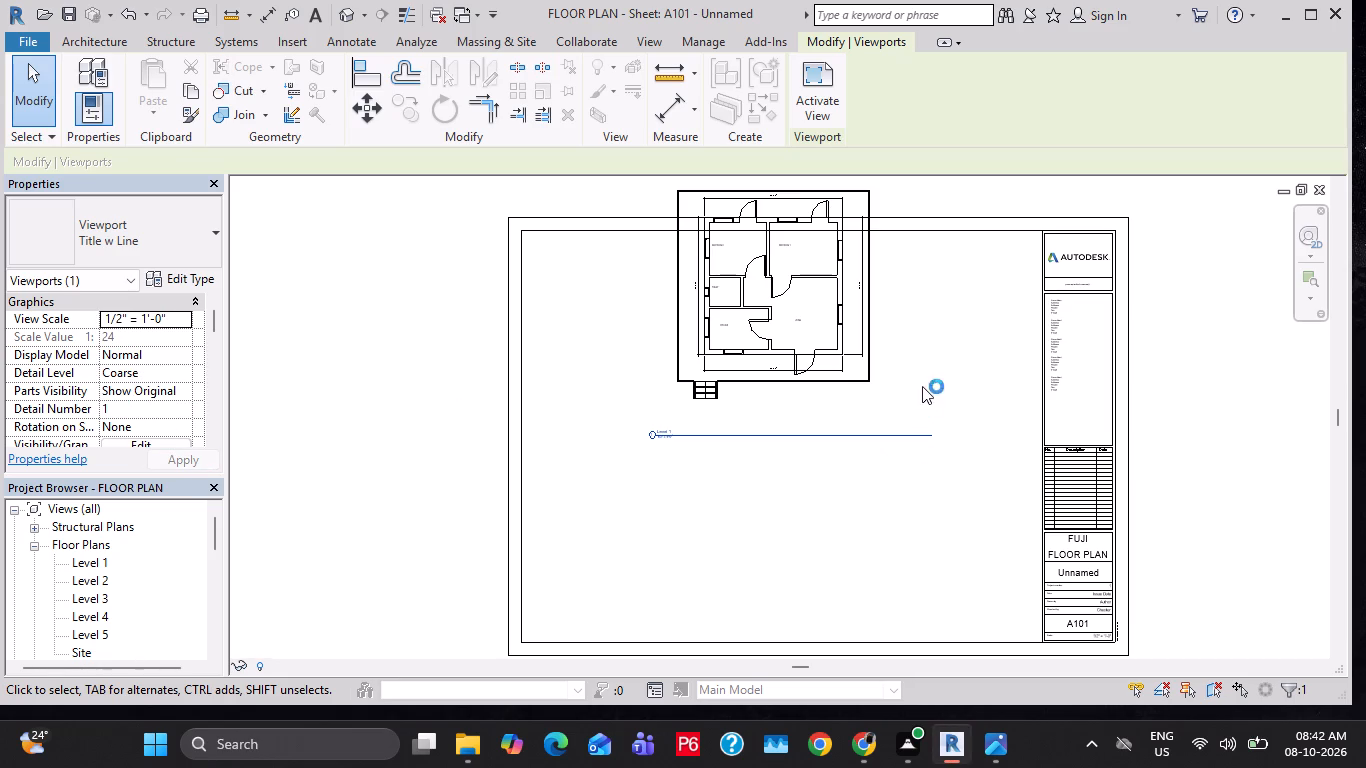
Move the Level 1 viewport down so the house plan lies inside the sheet border.
{"action": "middle_click_drag", "start_coordinate": [910, 376], "coordinate": [903, 415]}
{"action": "left_click_drag", "start_coordinate": [846, 435], "coordinate": [824, 598]}
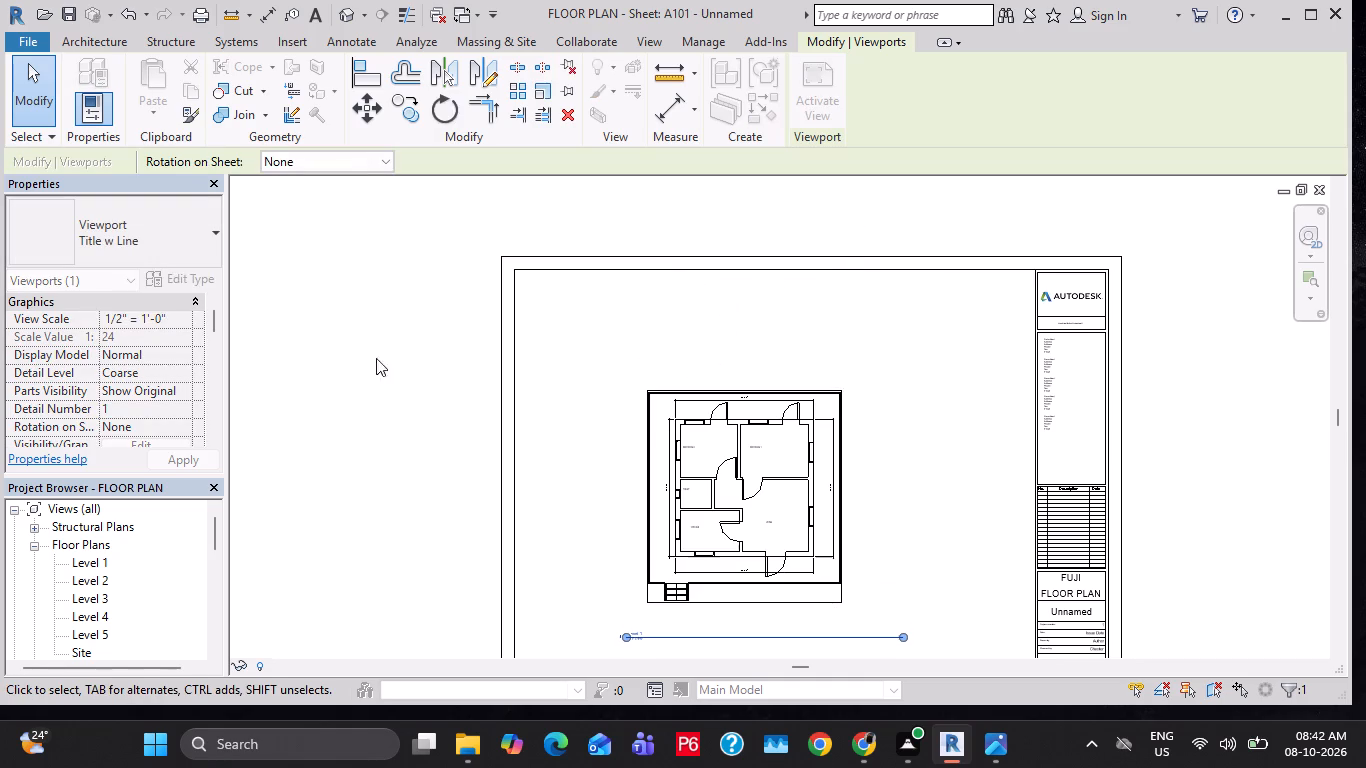
Set the Level 1 viewport's view scale to 3/4" = 1'-0" and apply it.
{"action": "left_click", "coordinate": [168, 323]}
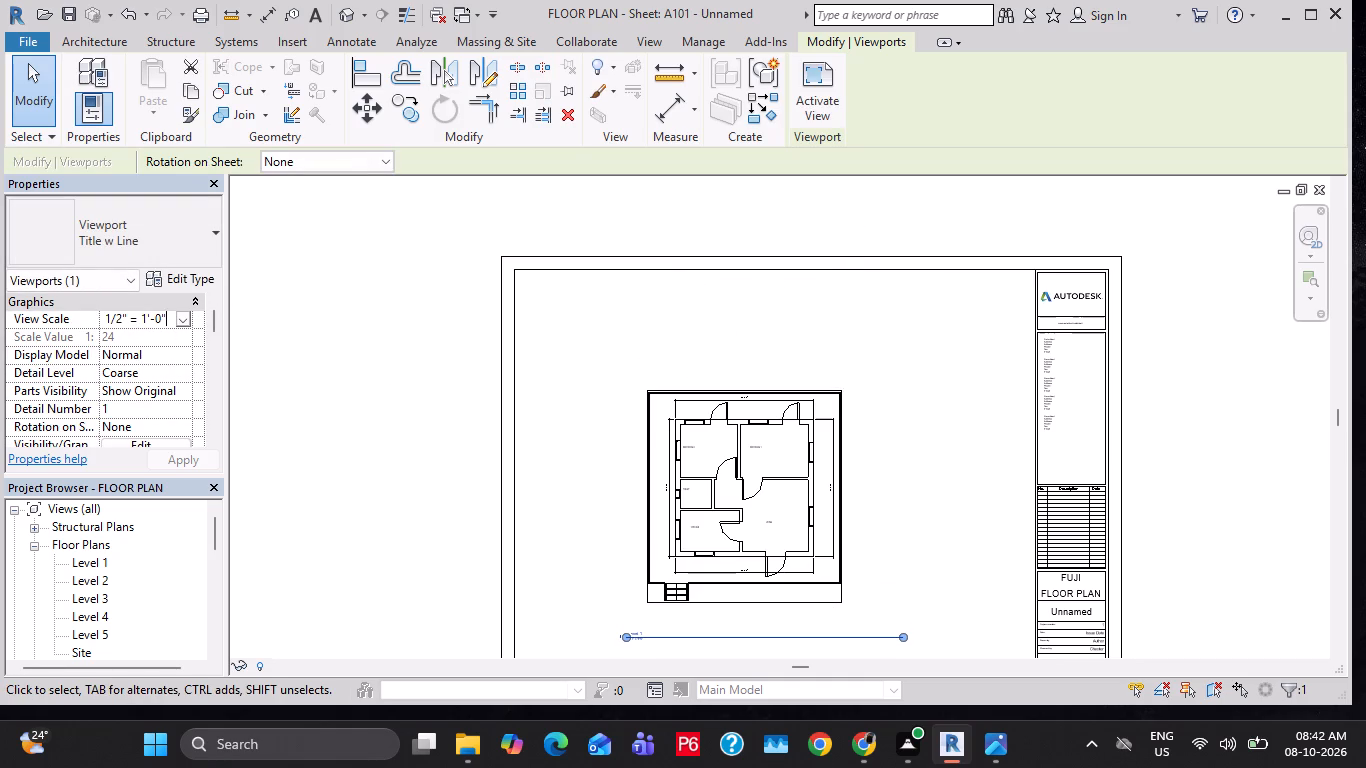
{"action": "left_click", "coordinate": [184, 322]}
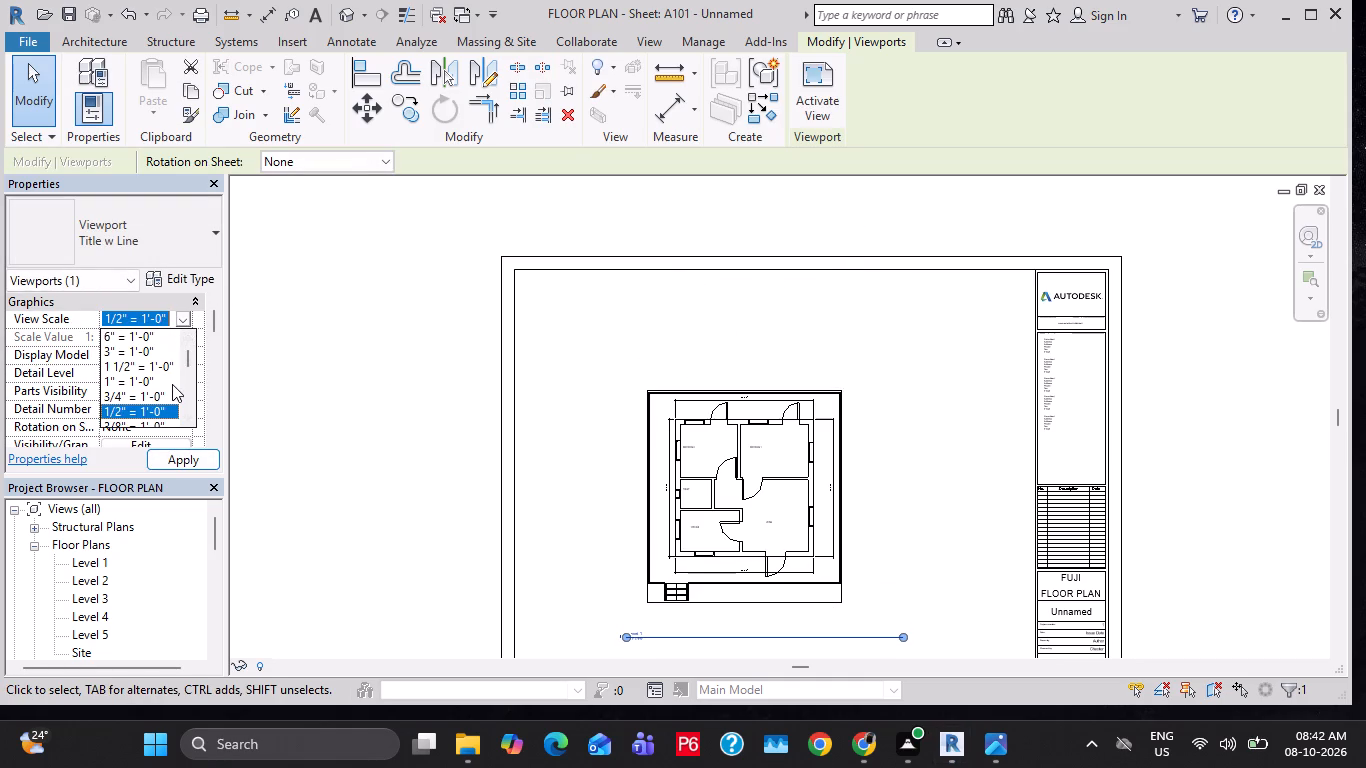
{"action": "left_click", "coordinate": [146, 394]}
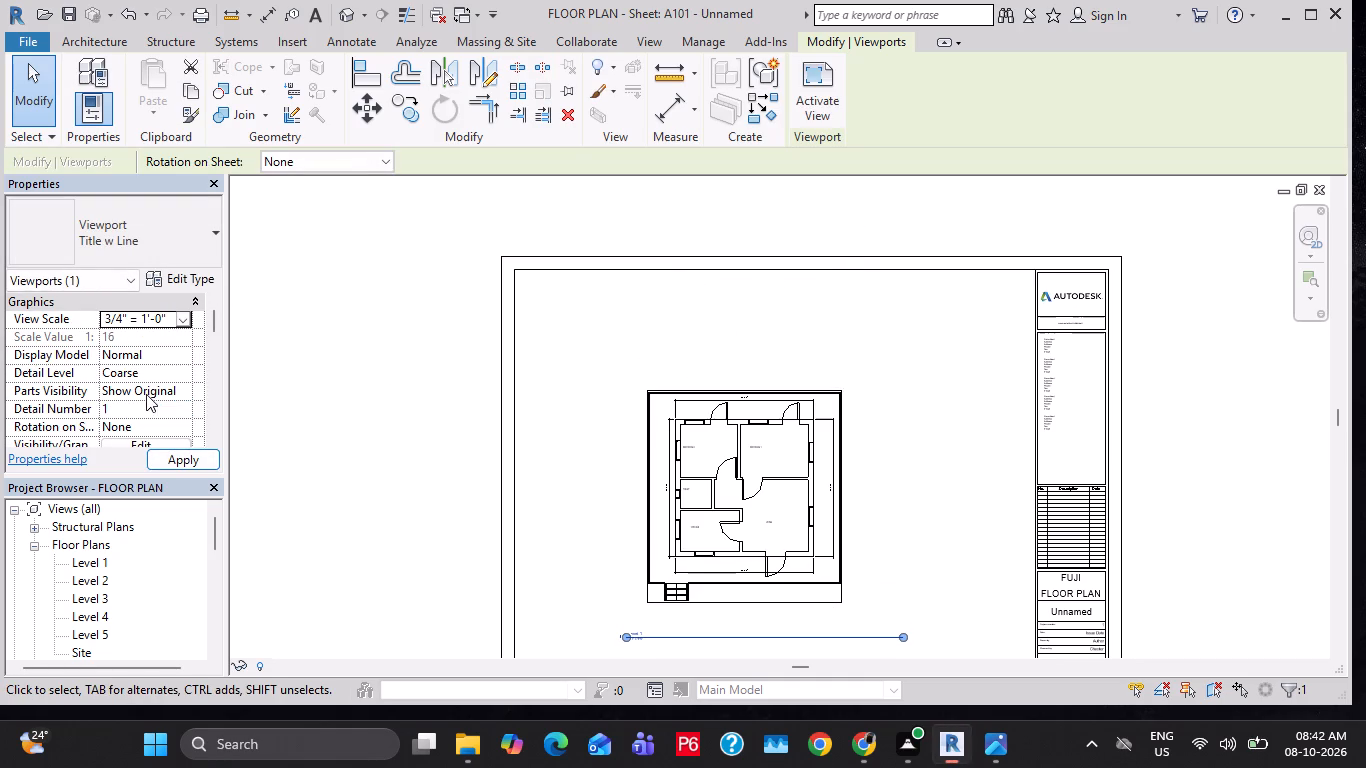
{"action": "left_click", "coordinate": [181, 461]}
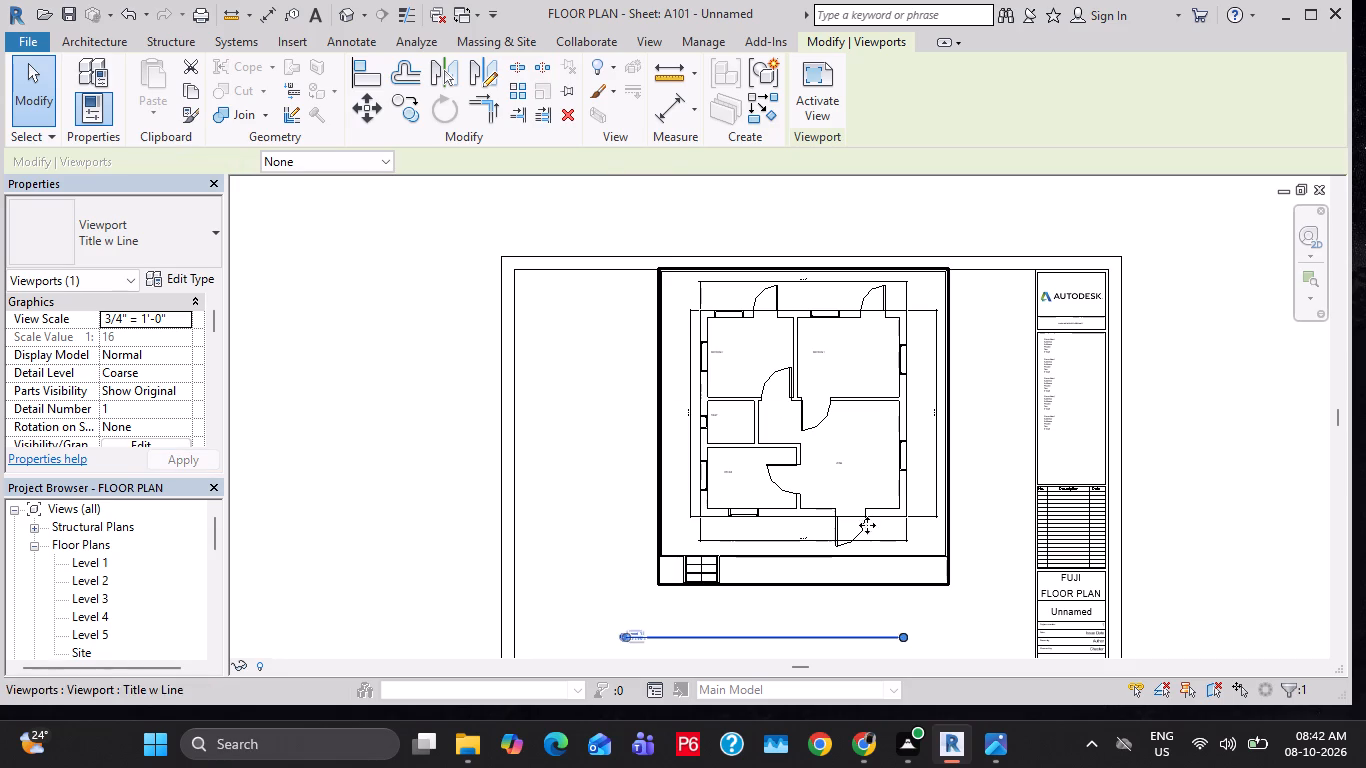
Move the enlarged Level 1 viewport down so the house plan sits within the lower part of the sheet border.
{"action": "middle_click_drag", "start_coordinate": [867, 525], "coordinate": [751, 324]}
{"action": "left_click_drag", "start_coordinate": [742, 382], "coordinate": [733, 455]}
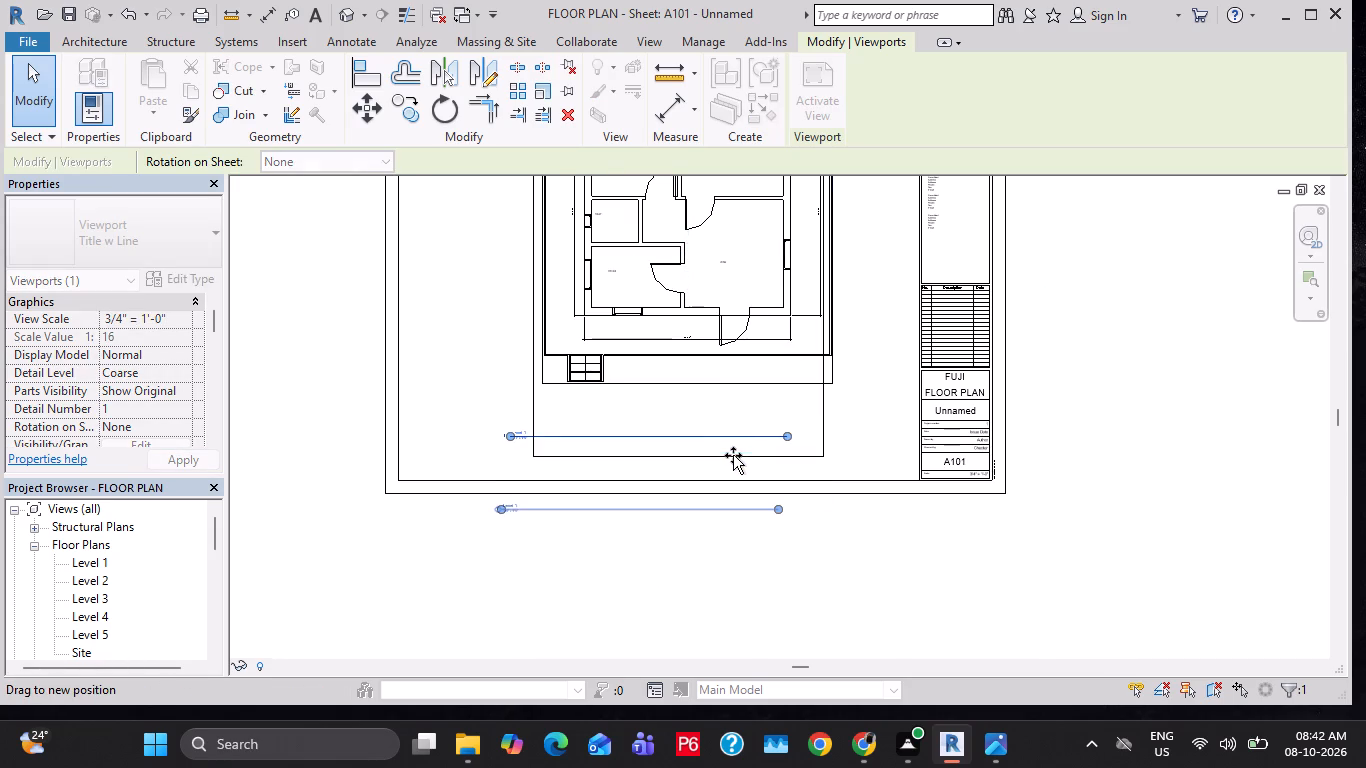
{"action": "left_click_drag", "start_coordinate": [733, 455], "coordinate": [731, 463]}
{"action": "scroll", "coordinate": [758, 404], "scroll_direction": "down", "scroll_amount": 2}
{"action": "middle_click_drag", "start_coordinate": [816, 374], "coordinate": [791, 452]}
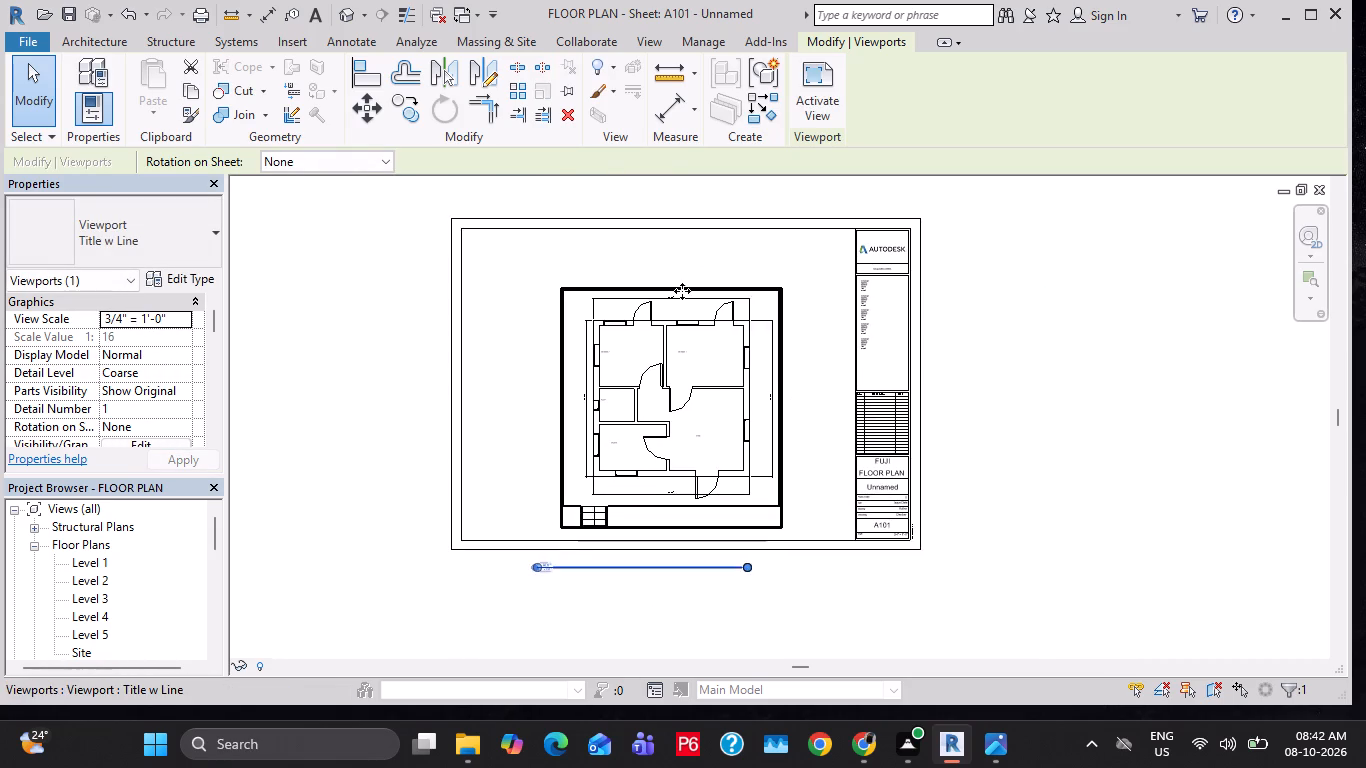
Move the Level 1 viewport up on sheet A101 so the plan sits vertically centred inside the sheet border.
{"action": "left_click_drag", "start_coordinate": [682, 291], "coordinate": [689, 256]}
{"action": "left_click", "coordinate": [612, 539]}
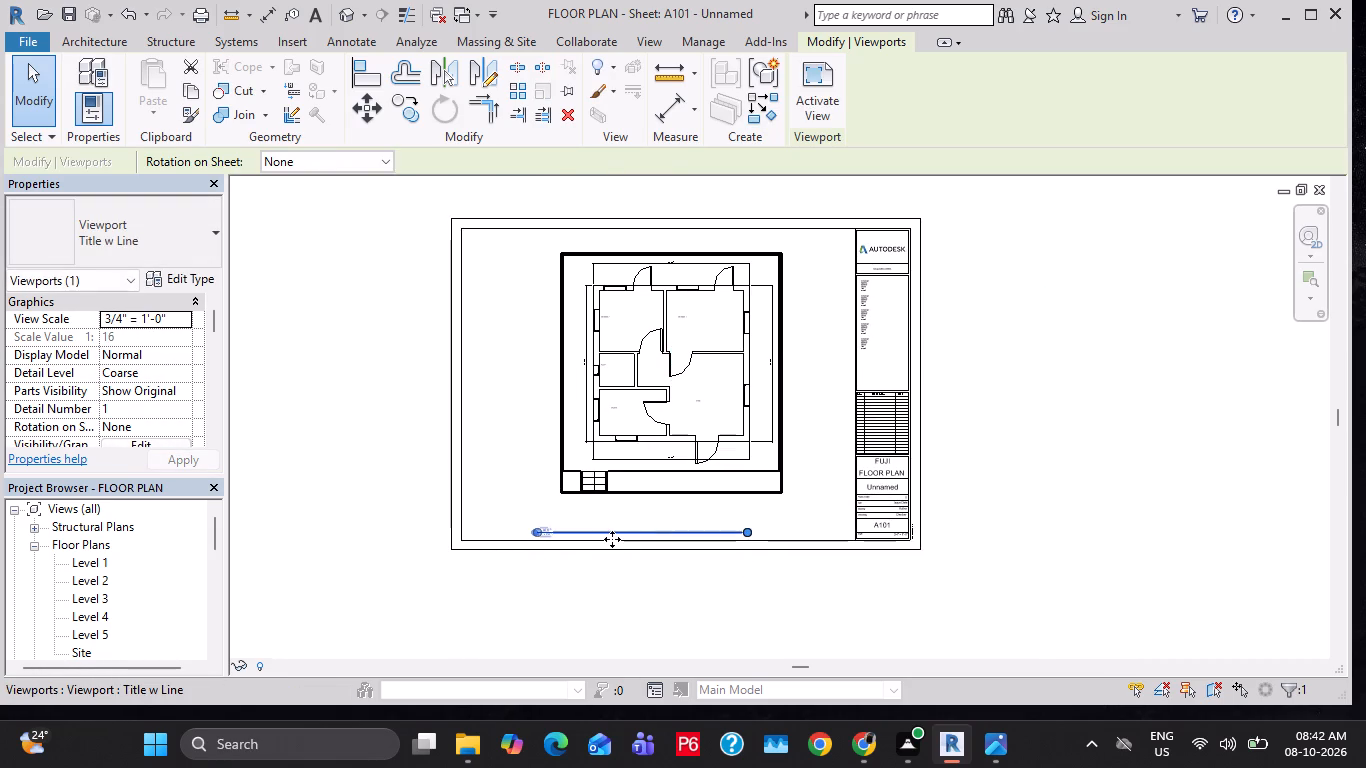
{"action": "left_click_drag", "start_coordinate": [652, 534], "coordinate": [659, 499]}
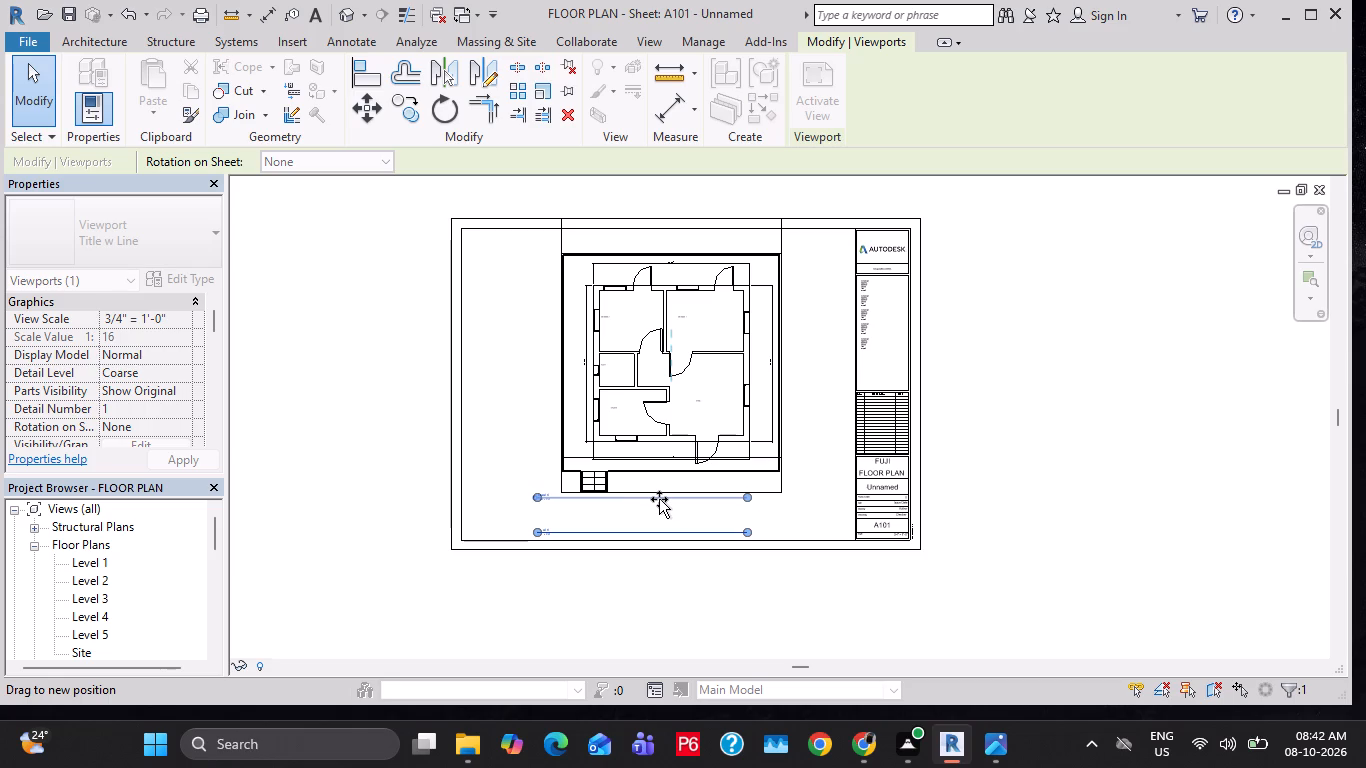
{"action": "left_click_drag", "start_coordinate": [659, 499], "coordinate": [660, 501]}
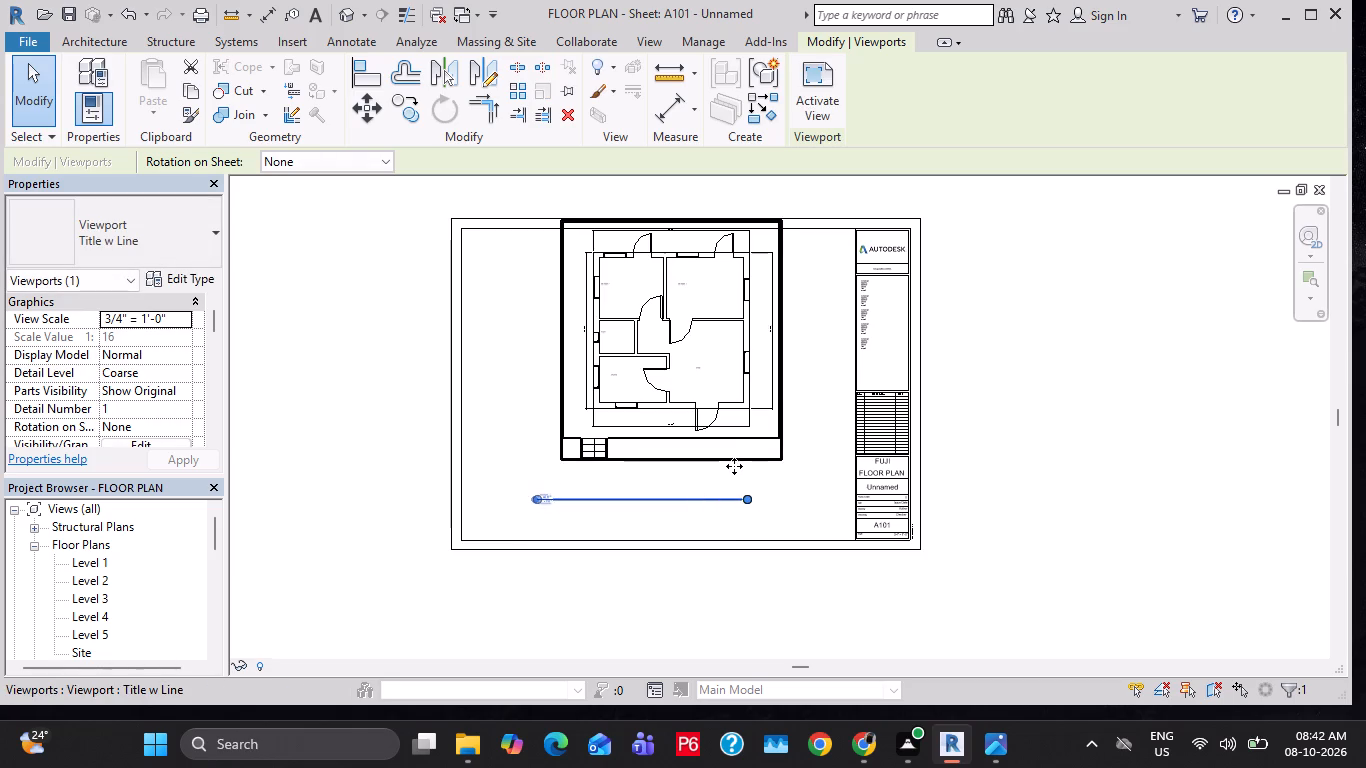
{"action": "left_click_drag", "start_coordinate": [734, 466], "coordinate": [731, 508]}
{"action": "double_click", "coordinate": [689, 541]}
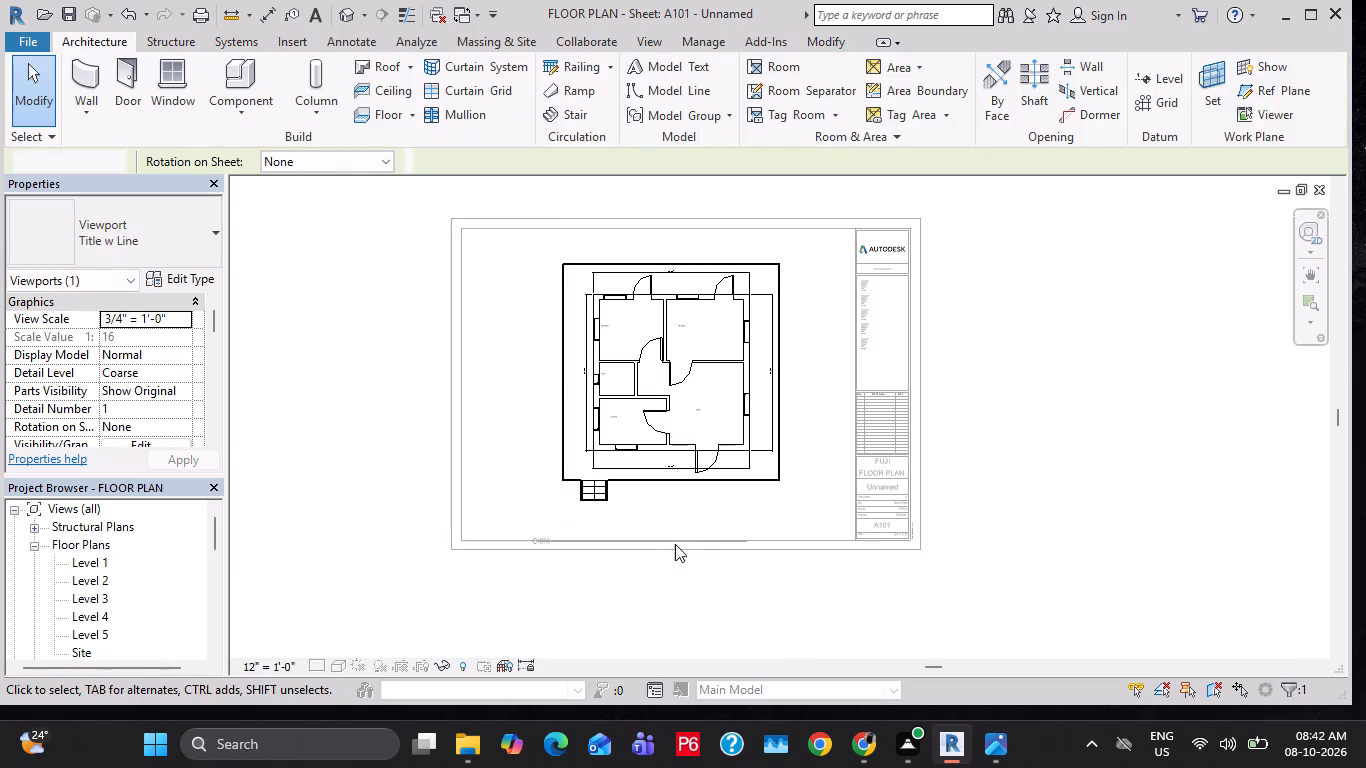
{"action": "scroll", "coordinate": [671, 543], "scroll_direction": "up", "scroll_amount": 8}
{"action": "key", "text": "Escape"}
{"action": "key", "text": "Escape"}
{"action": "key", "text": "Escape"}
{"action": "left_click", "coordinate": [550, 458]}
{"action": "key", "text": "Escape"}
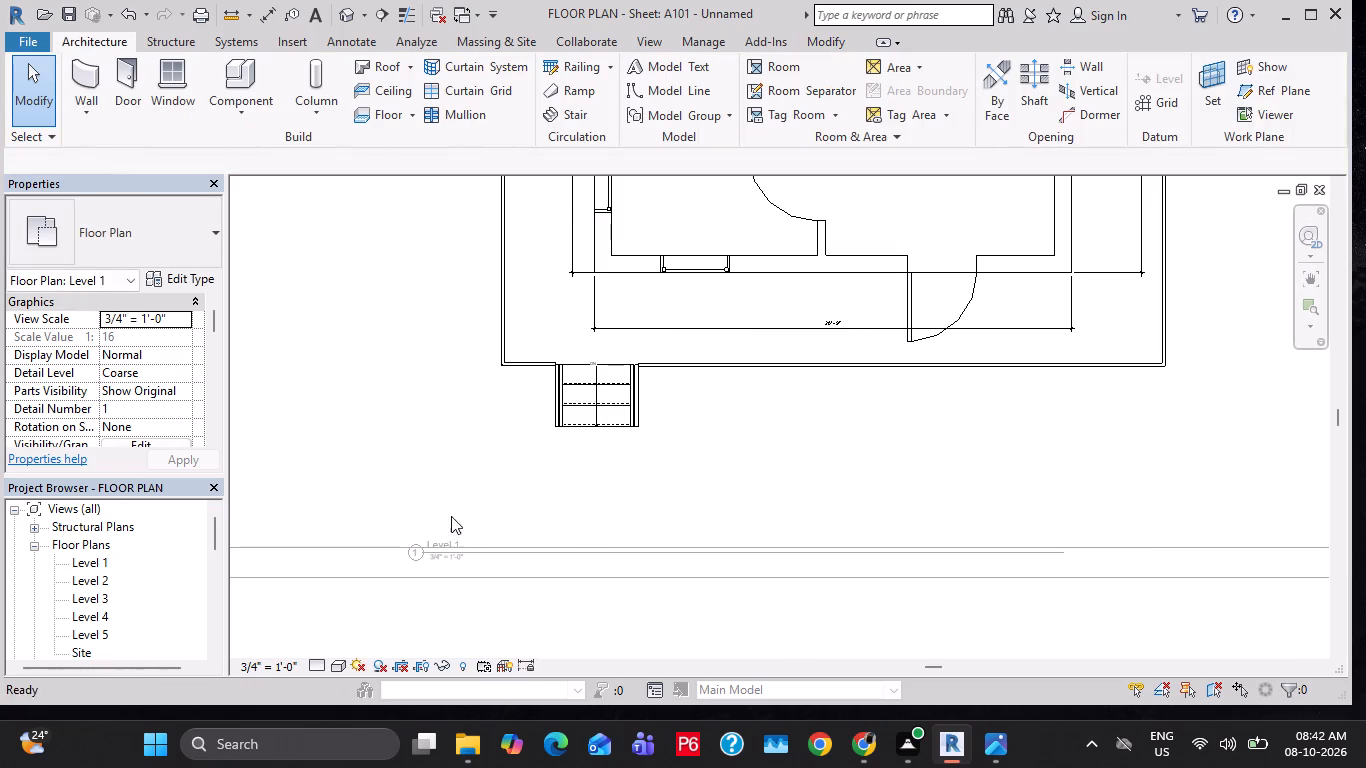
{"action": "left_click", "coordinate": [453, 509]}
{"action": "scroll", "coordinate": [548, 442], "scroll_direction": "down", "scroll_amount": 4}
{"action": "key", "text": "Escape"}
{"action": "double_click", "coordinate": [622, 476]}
Move the Level 1 view title up so it sits inside the border, just beneath the entrance steps of the plan.
{"action": "left_click_drag", "start_coordinate": [487, 507], "coordinate": [491, 489]}
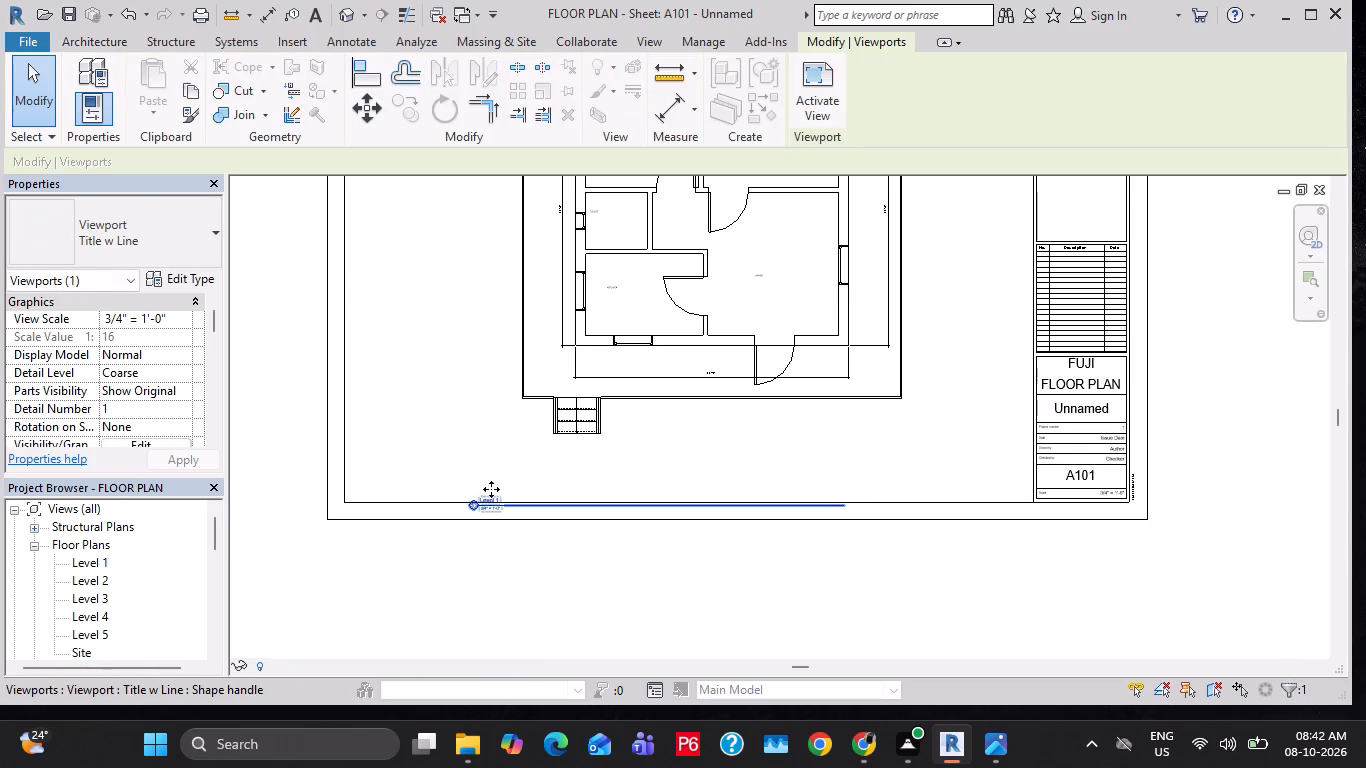
{"action": "left_click_drag", "start_coordinate": [491, 489], "coordinate": [531, 451]}
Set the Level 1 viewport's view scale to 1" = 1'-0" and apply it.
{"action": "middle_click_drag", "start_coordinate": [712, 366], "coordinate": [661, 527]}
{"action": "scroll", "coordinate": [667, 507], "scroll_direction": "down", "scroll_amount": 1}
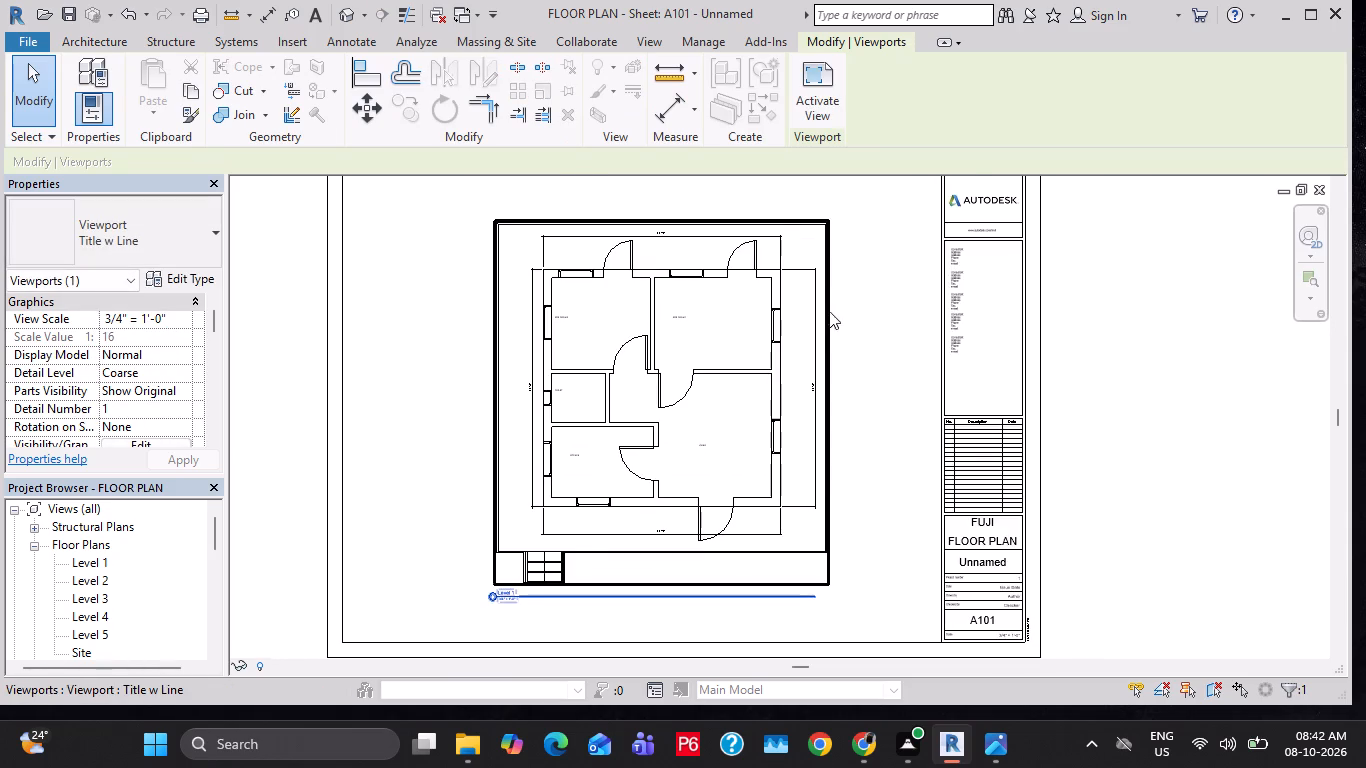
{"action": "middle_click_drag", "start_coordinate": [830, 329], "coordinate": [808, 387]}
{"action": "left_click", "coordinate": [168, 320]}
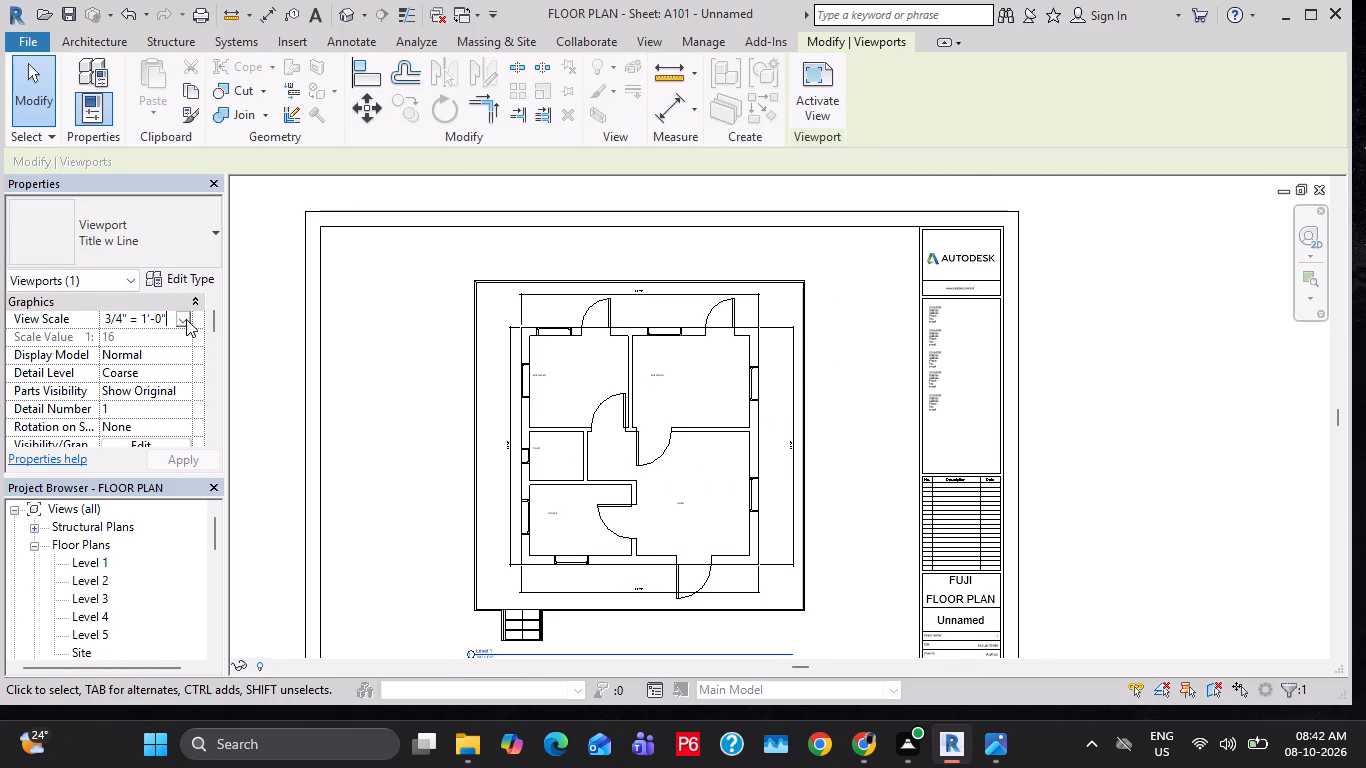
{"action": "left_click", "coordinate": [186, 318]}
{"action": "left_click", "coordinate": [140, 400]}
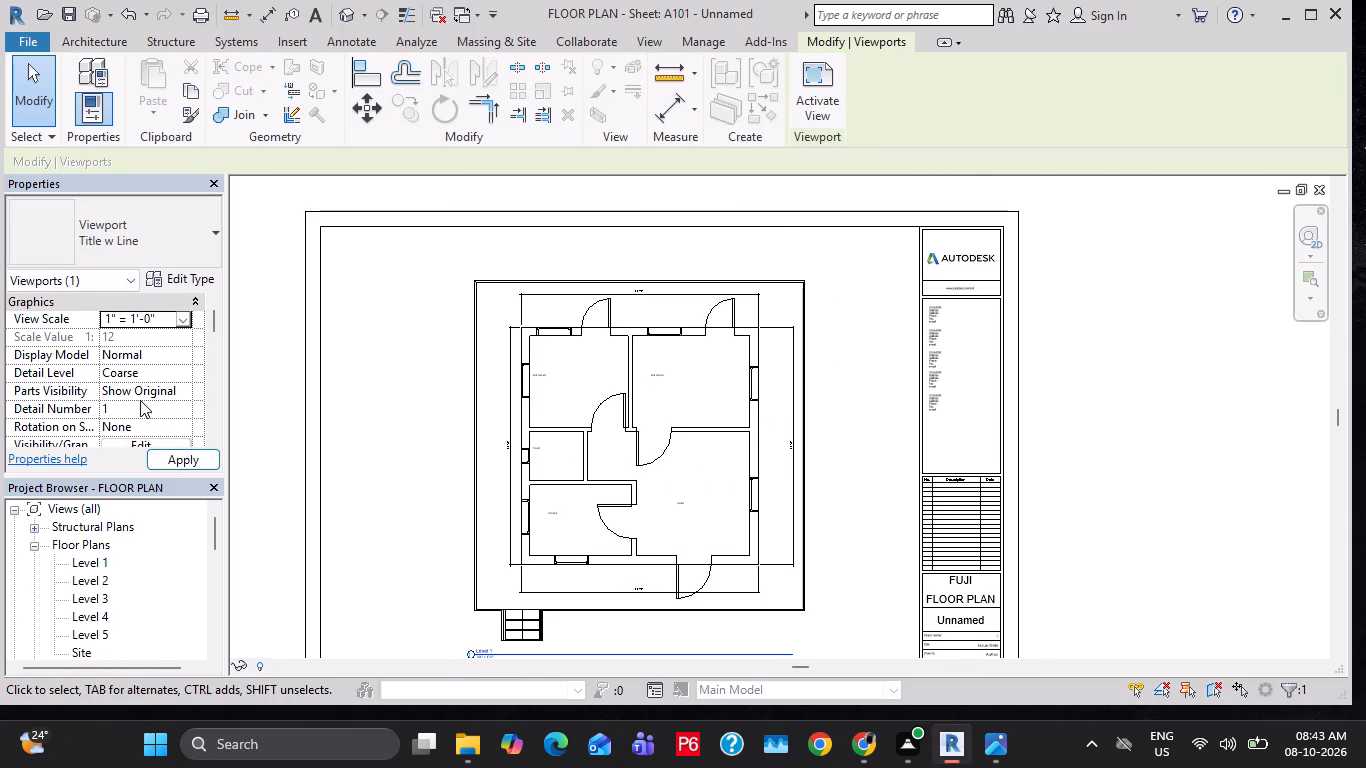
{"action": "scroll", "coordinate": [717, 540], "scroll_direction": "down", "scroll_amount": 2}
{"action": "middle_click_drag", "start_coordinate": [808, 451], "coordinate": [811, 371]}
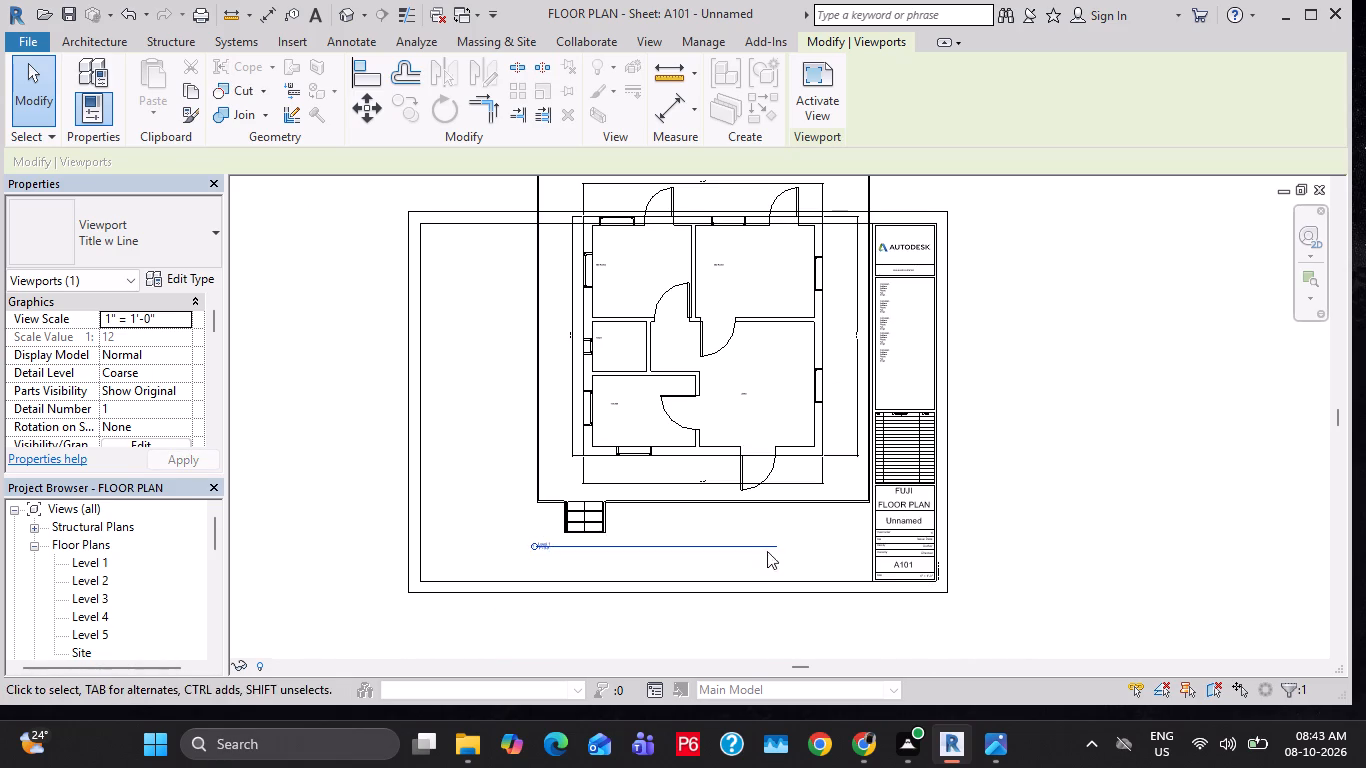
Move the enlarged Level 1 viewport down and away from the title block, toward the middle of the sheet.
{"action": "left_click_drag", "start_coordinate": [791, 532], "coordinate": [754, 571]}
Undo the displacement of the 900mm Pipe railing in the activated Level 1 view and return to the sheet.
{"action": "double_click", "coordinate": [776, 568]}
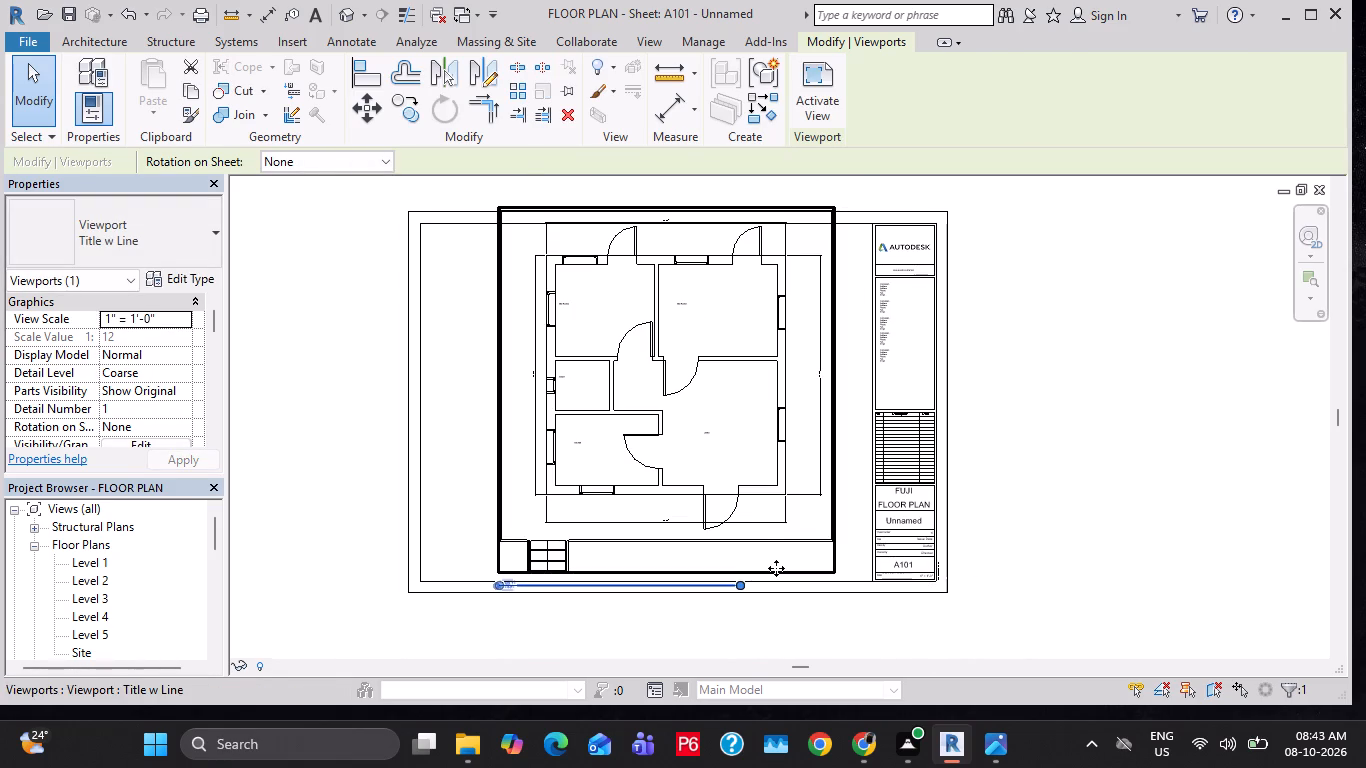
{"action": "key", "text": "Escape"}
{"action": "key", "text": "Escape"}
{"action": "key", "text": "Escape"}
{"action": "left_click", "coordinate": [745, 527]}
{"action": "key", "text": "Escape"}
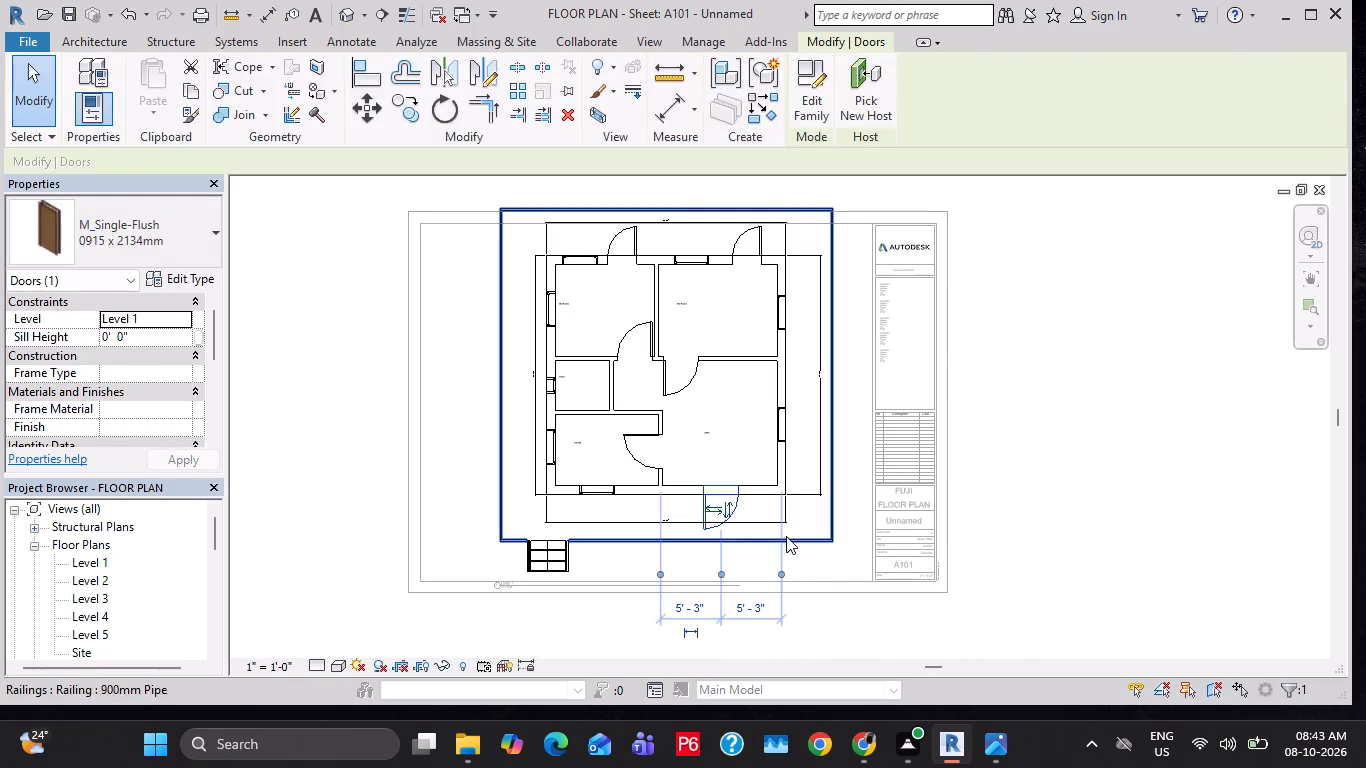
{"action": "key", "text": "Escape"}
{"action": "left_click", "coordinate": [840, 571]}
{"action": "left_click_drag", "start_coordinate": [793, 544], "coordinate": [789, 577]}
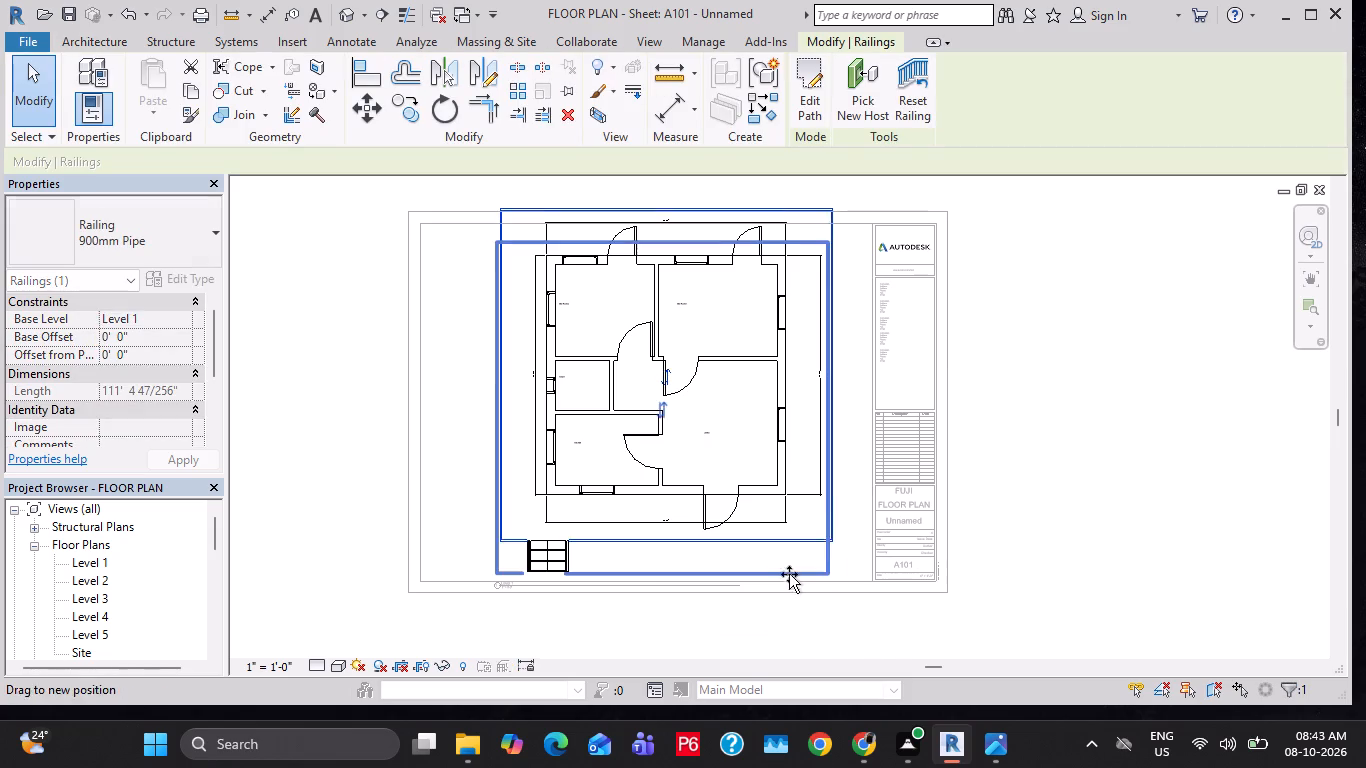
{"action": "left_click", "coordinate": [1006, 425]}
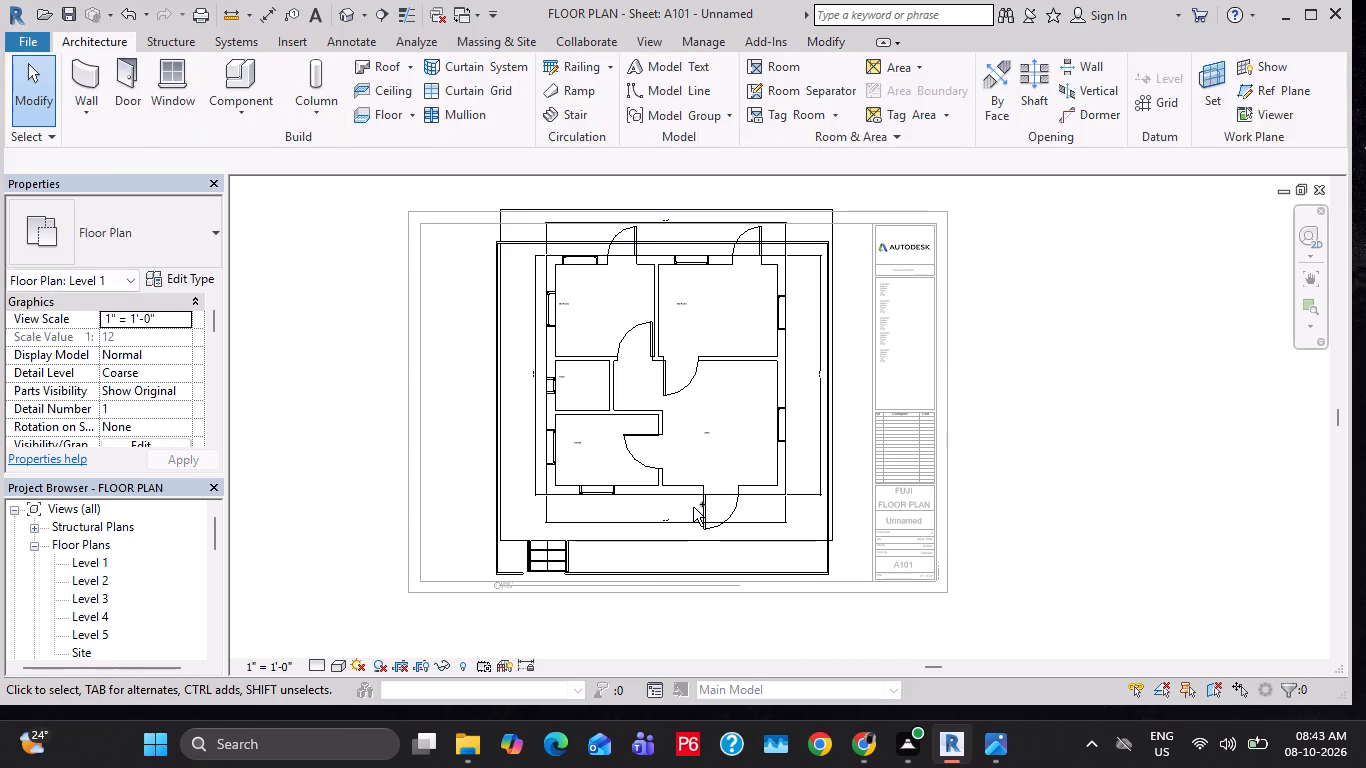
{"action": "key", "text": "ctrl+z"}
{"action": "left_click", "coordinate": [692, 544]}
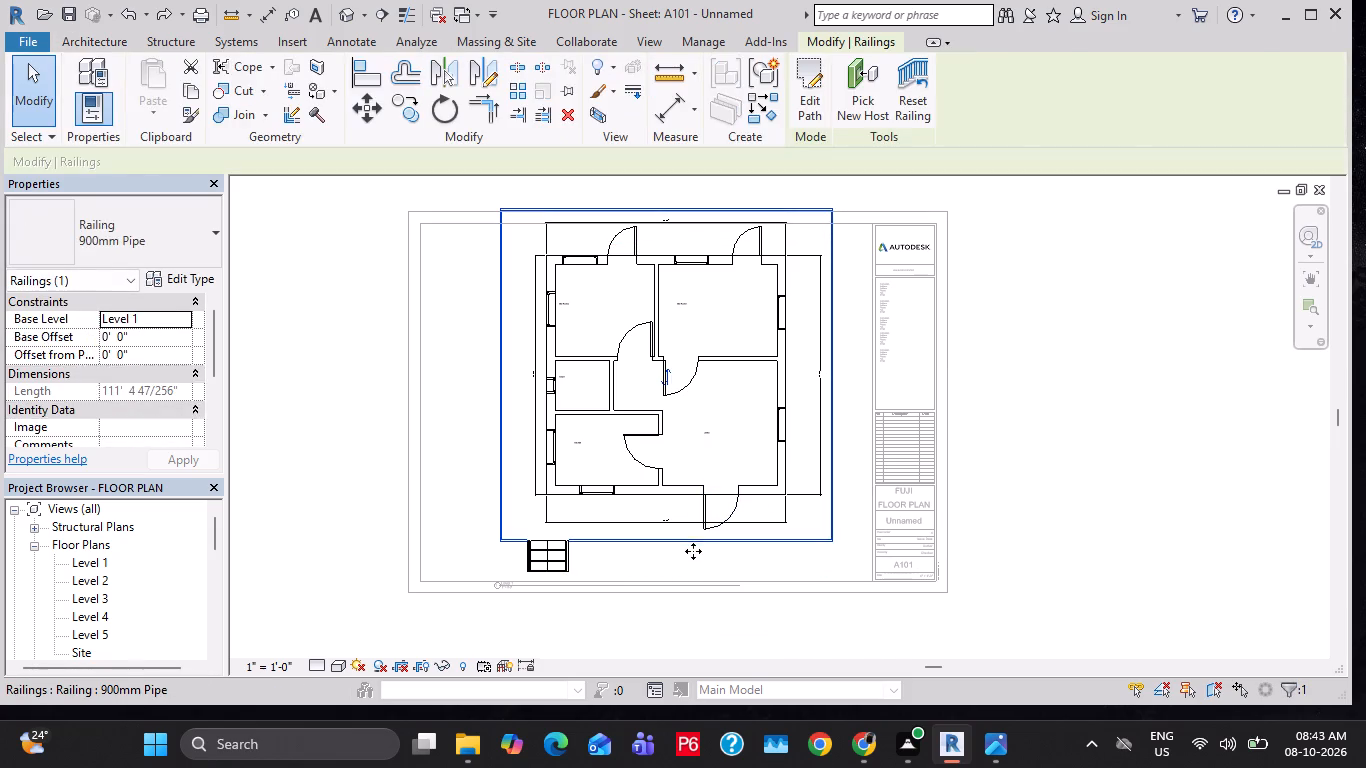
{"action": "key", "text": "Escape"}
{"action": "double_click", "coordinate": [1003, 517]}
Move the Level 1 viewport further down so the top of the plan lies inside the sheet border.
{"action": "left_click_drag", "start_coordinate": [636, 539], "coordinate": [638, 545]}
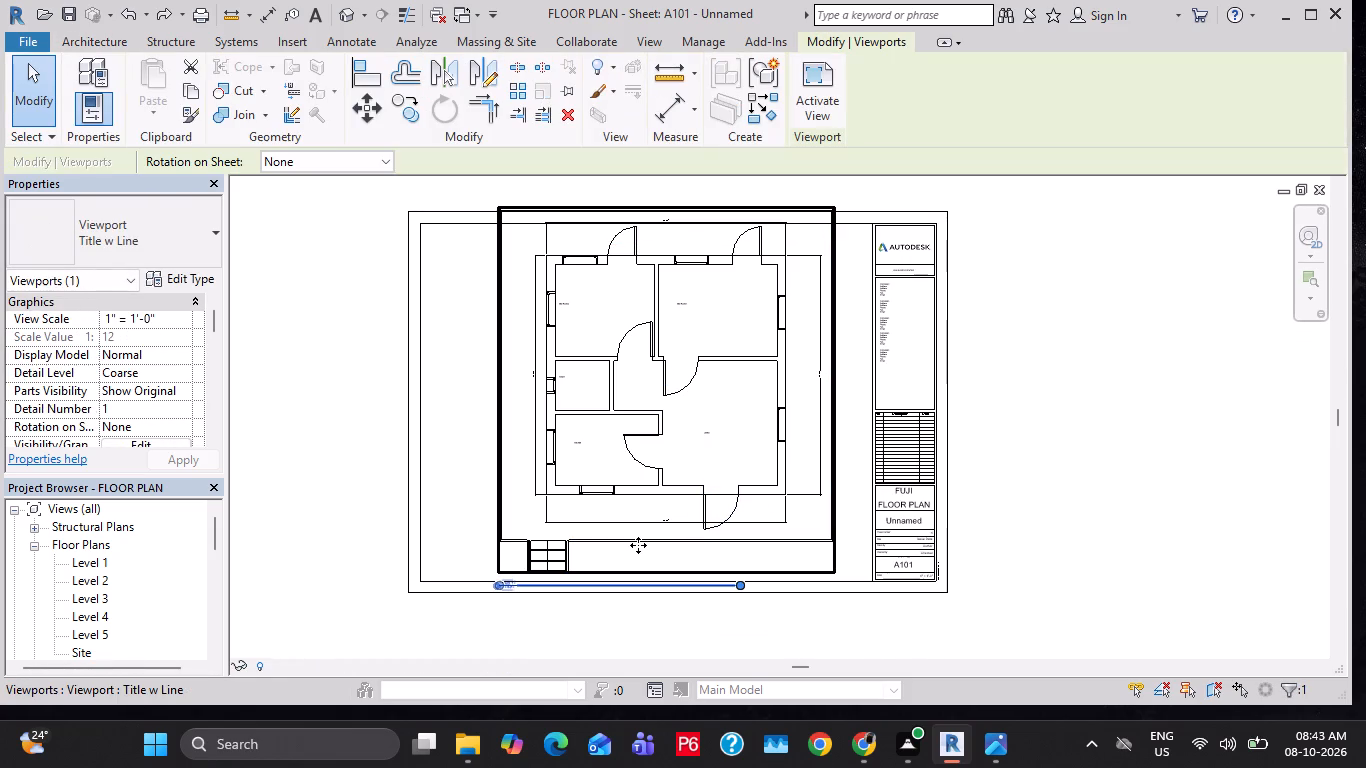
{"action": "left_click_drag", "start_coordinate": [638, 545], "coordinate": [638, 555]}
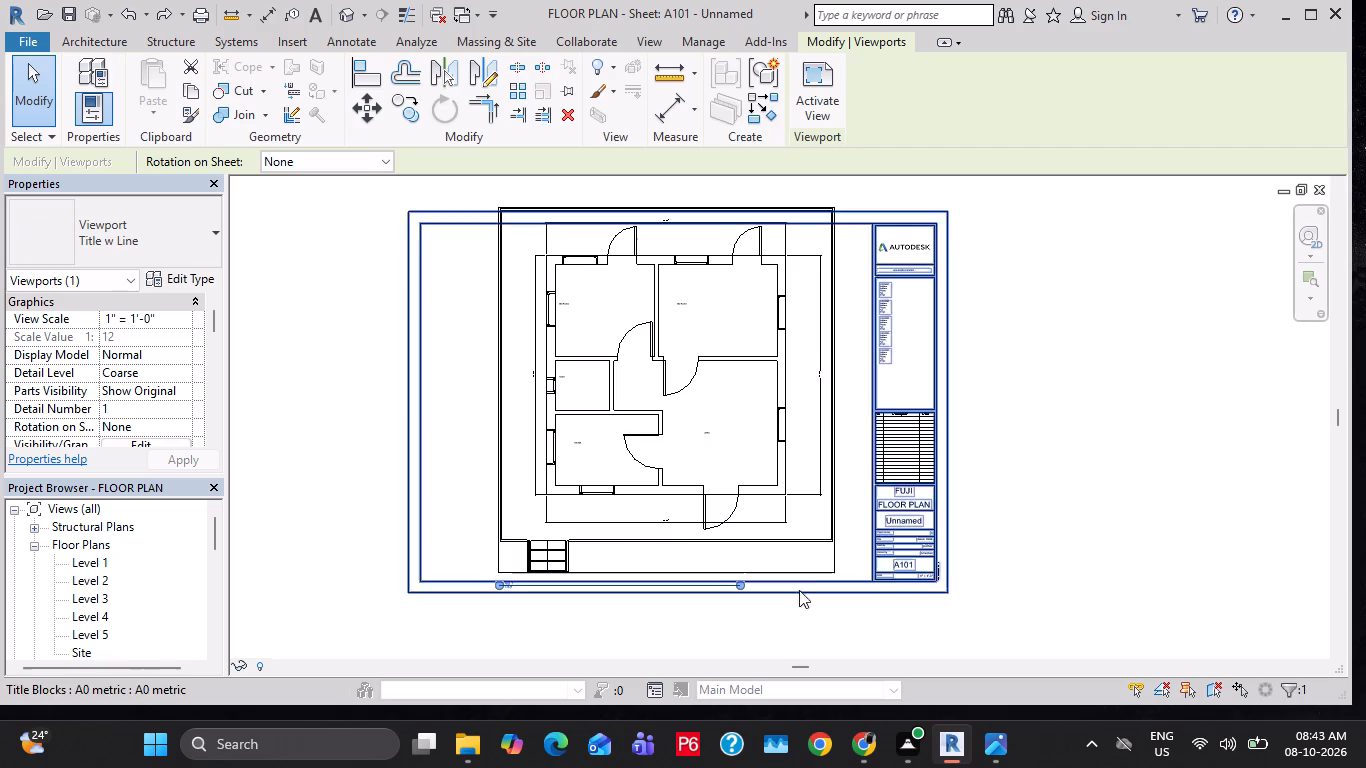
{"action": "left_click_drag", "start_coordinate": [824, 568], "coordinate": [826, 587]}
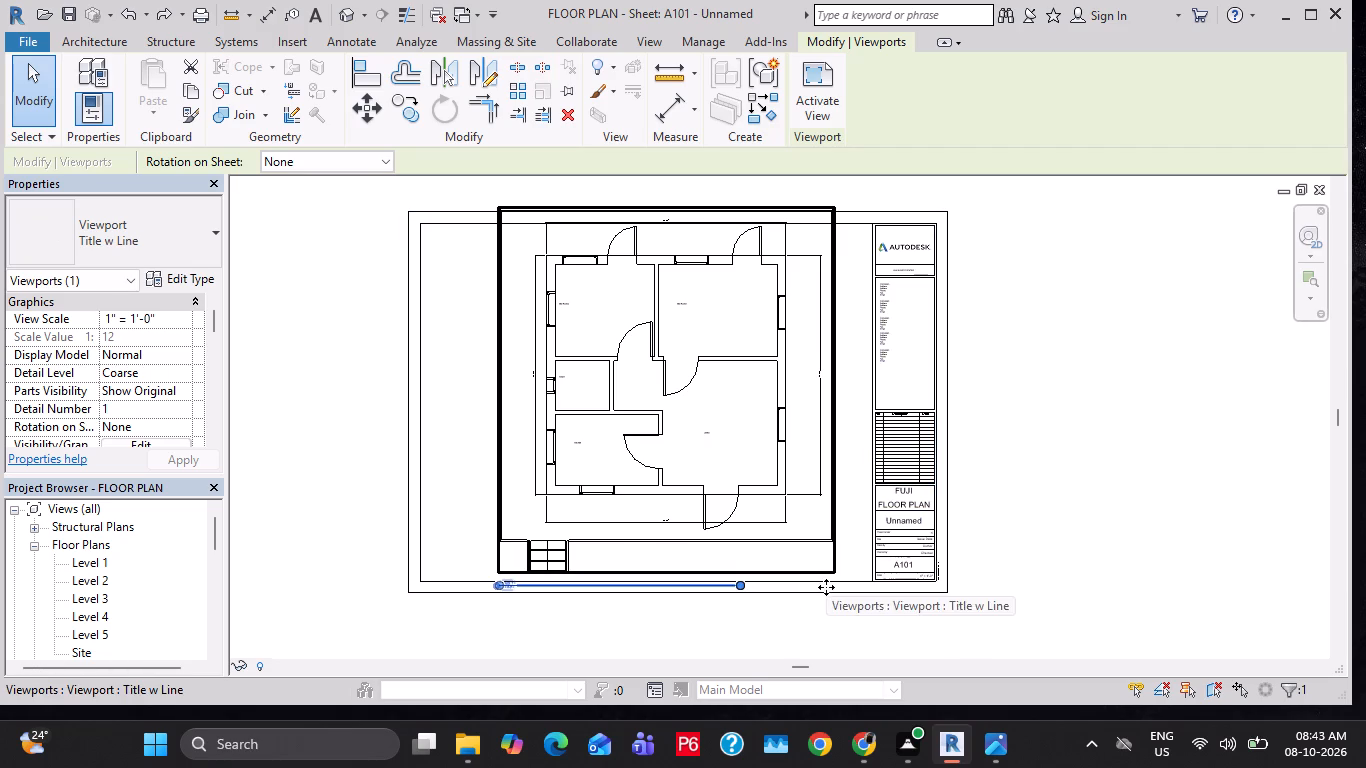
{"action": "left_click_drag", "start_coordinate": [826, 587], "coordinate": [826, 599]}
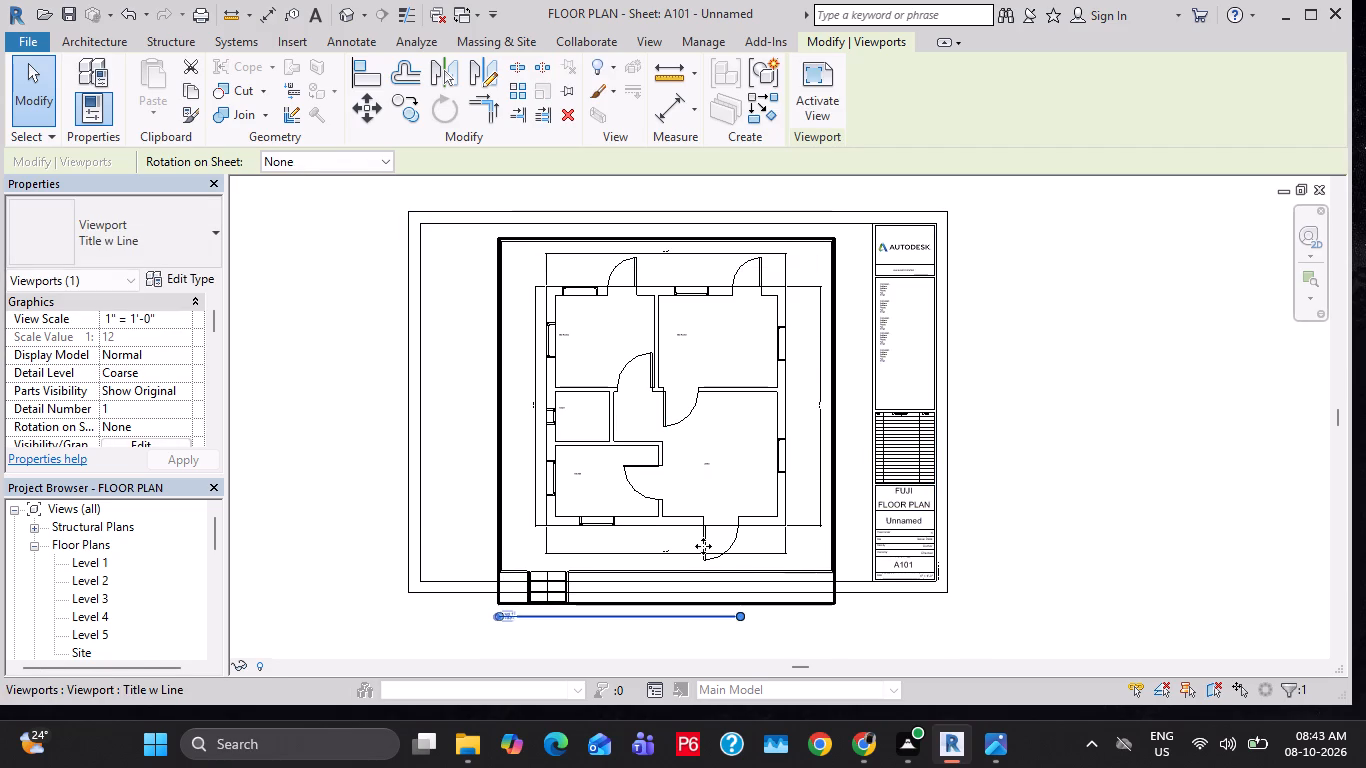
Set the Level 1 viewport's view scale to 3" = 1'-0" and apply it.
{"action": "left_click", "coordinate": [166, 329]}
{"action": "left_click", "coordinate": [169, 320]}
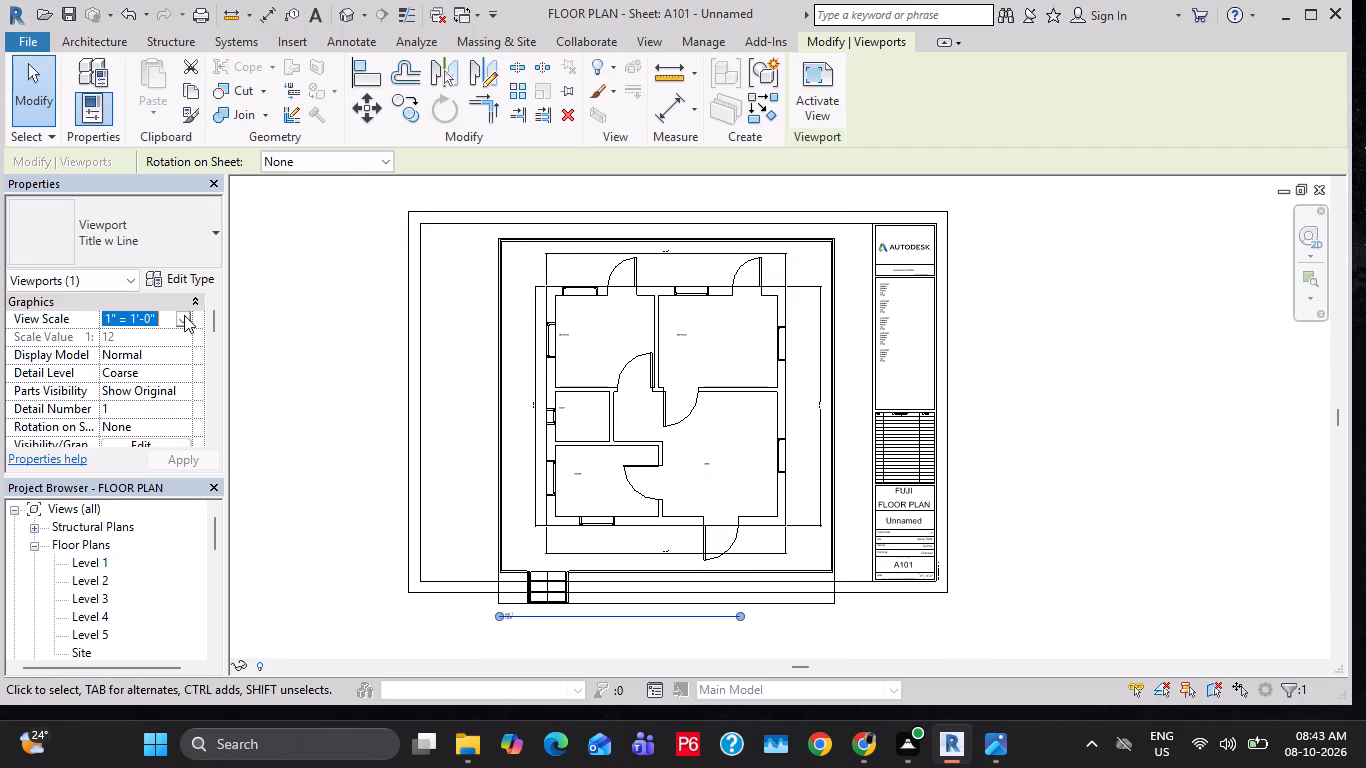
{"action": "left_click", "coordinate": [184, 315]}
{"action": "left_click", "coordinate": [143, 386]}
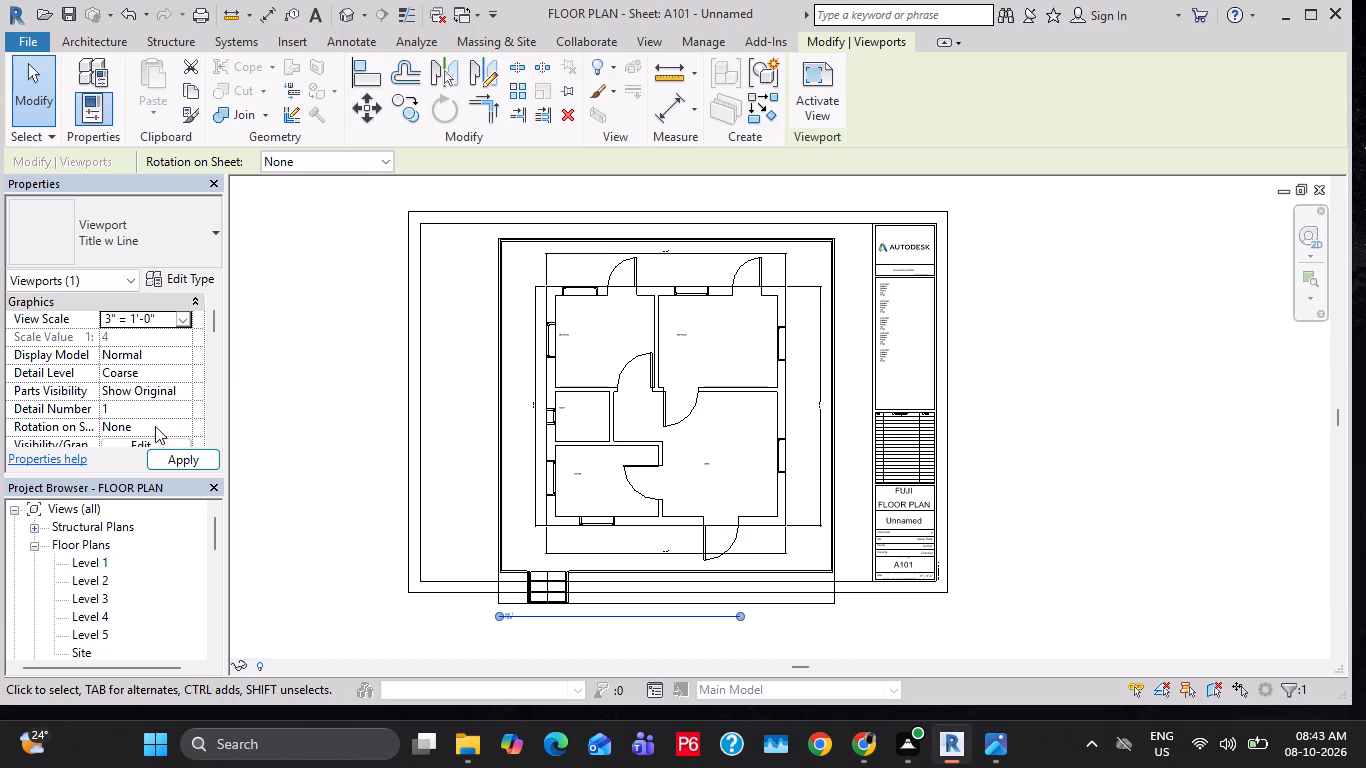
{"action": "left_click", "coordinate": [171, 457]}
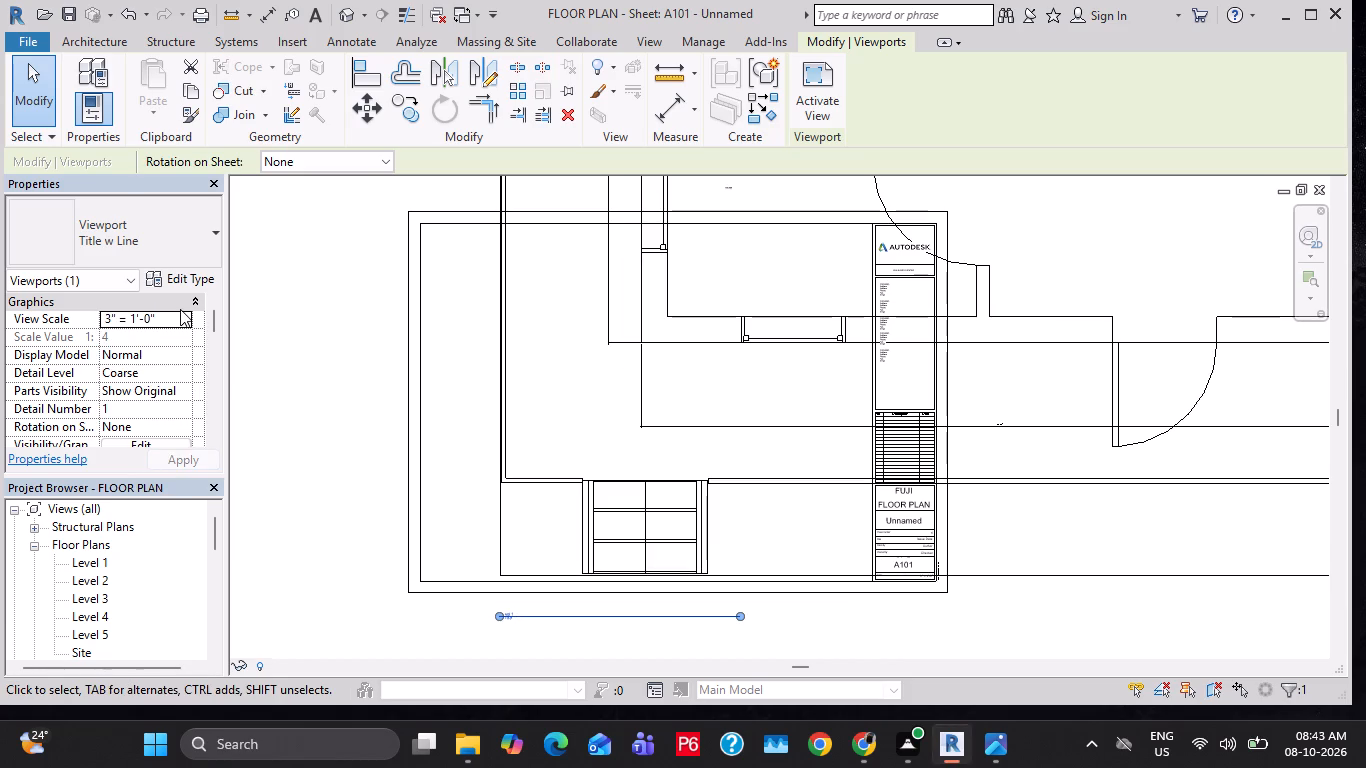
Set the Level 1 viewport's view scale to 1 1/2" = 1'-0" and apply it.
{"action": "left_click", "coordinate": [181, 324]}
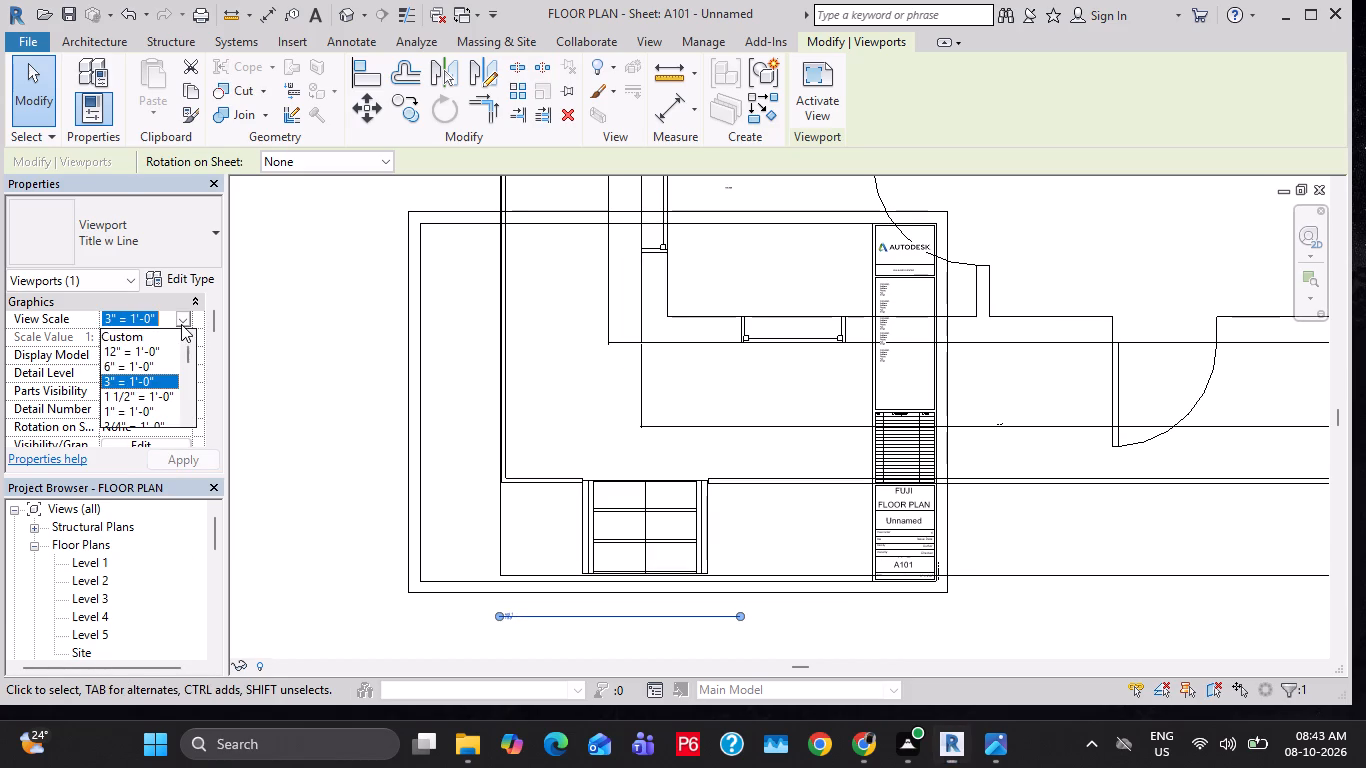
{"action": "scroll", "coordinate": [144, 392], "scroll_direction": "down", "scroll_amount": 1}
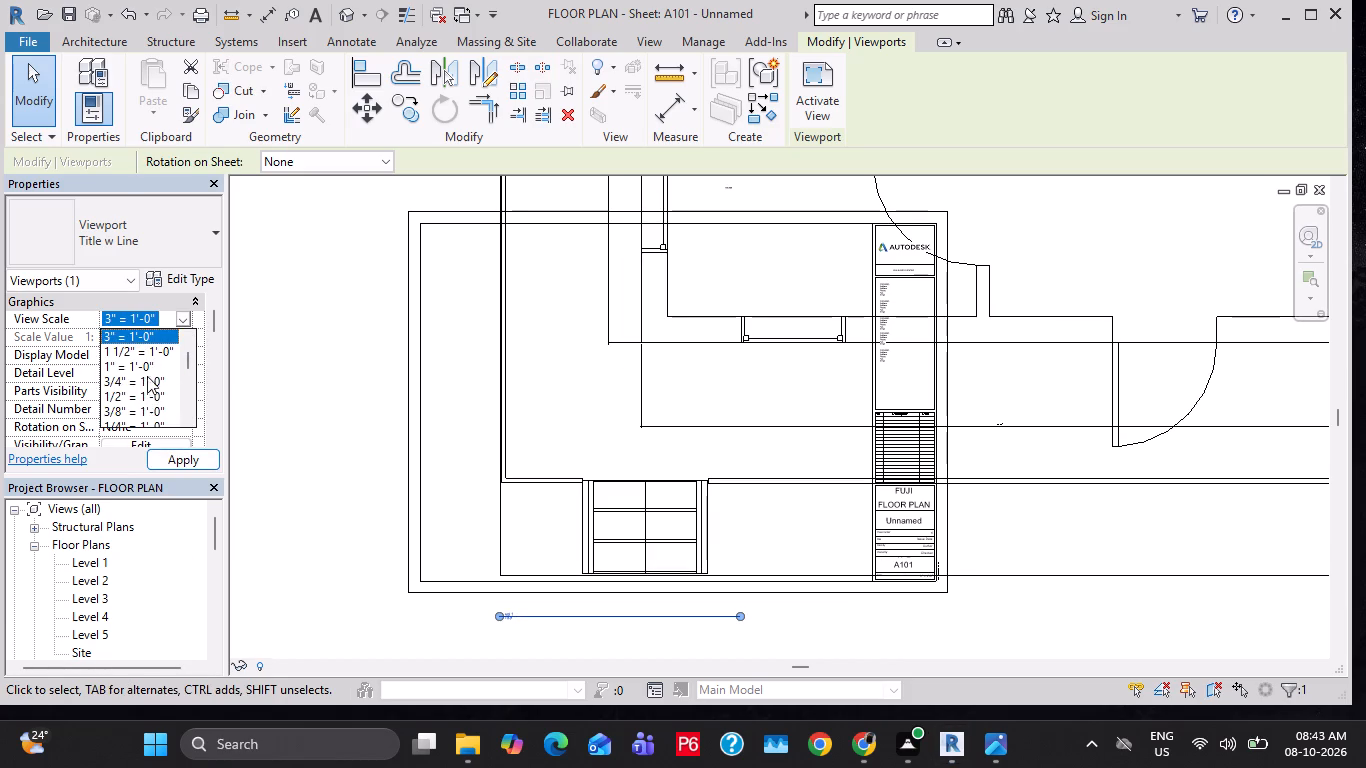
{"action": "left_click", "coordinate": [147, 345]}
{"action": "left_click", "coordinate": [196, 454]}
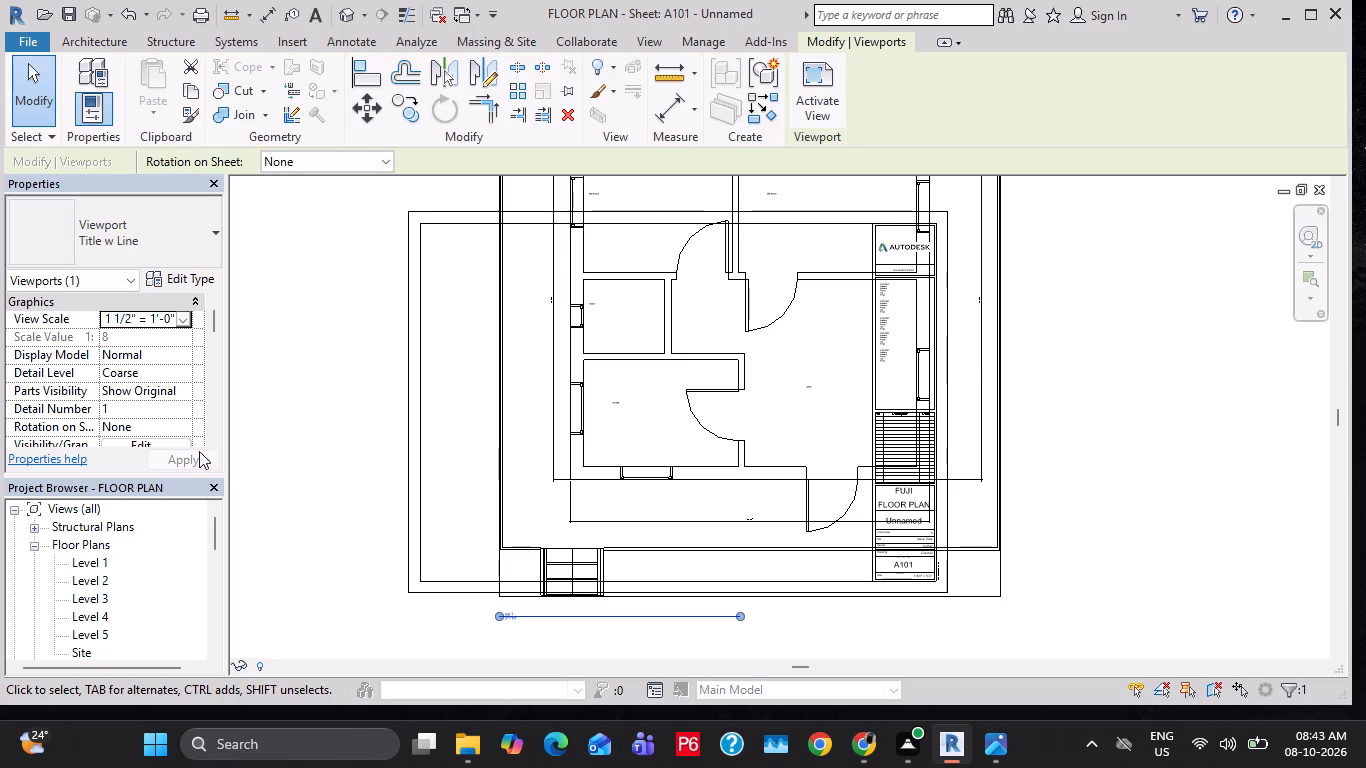
Set the Level 1 viewport's view scale to 3/4" = 1'-0" and apply it.
{"action": "left_click", "coordinate": [184, 320]}
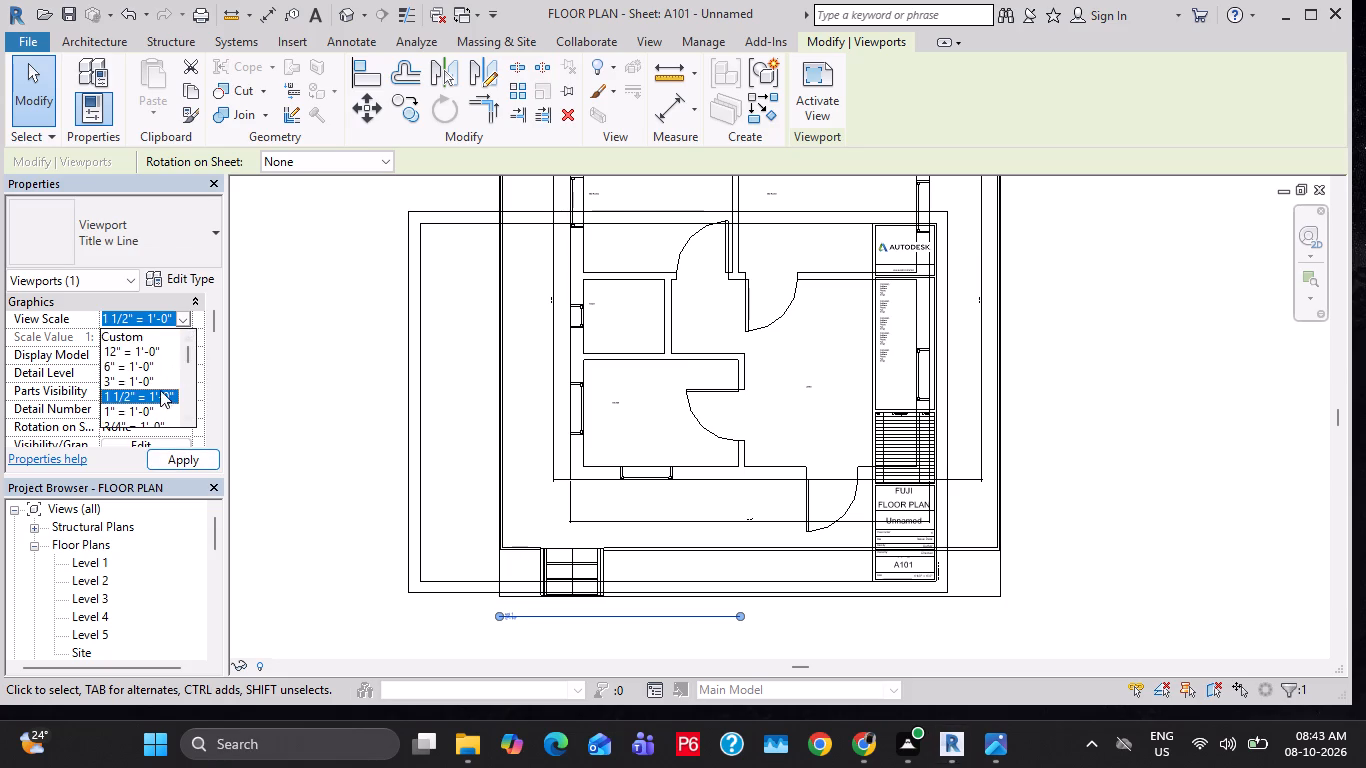
{"action": "scroll", "coordinate": [159, 393], "scroll_direction": "down", "scroll_amount": 1}
{"action": "left_click", "coordinate": [137, 376]}
{"action": "left_click", "coordinate": [190, 462]}
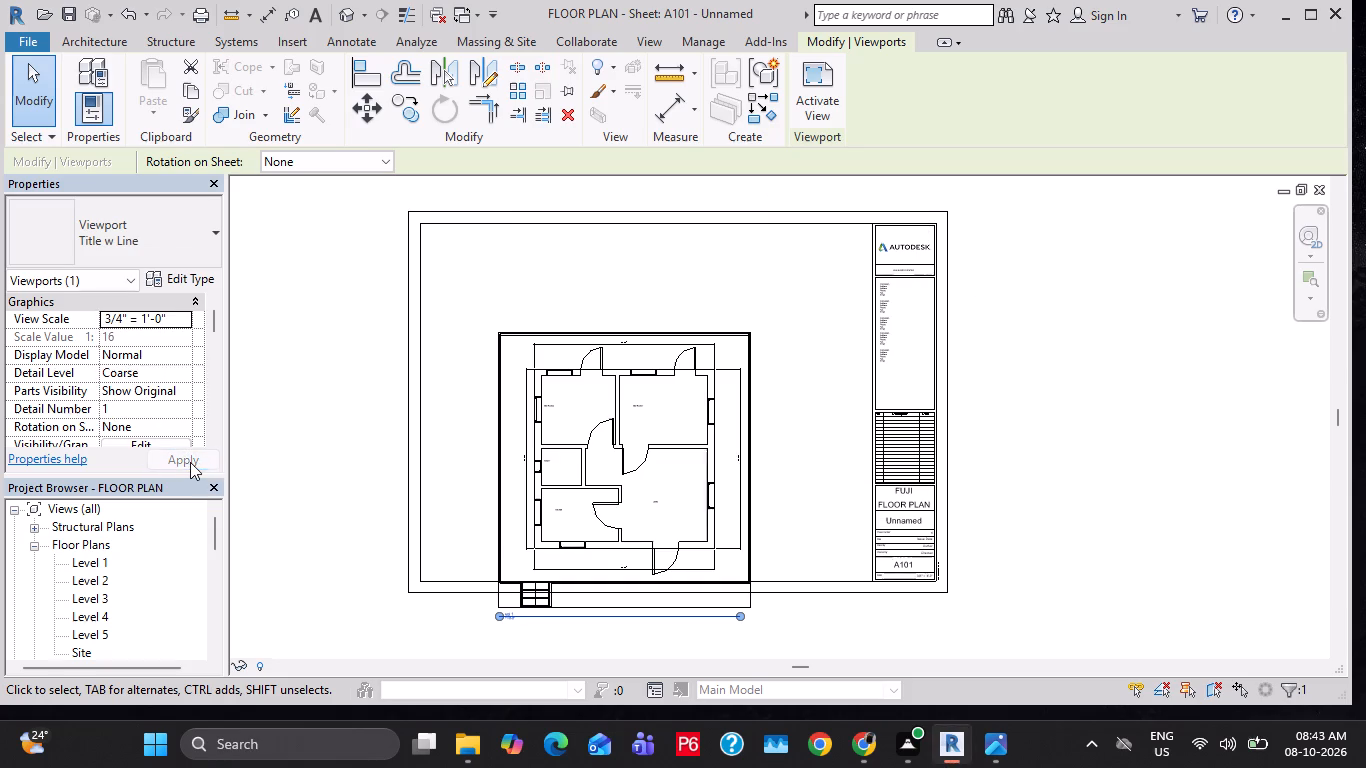
Move the Level 1 viewport up so the plan and its title lie inside the sheet border, and deselect it.
{"action": "left_click_drag", "start_coordinate": [752, 540], "coordinate": [765, 480]}
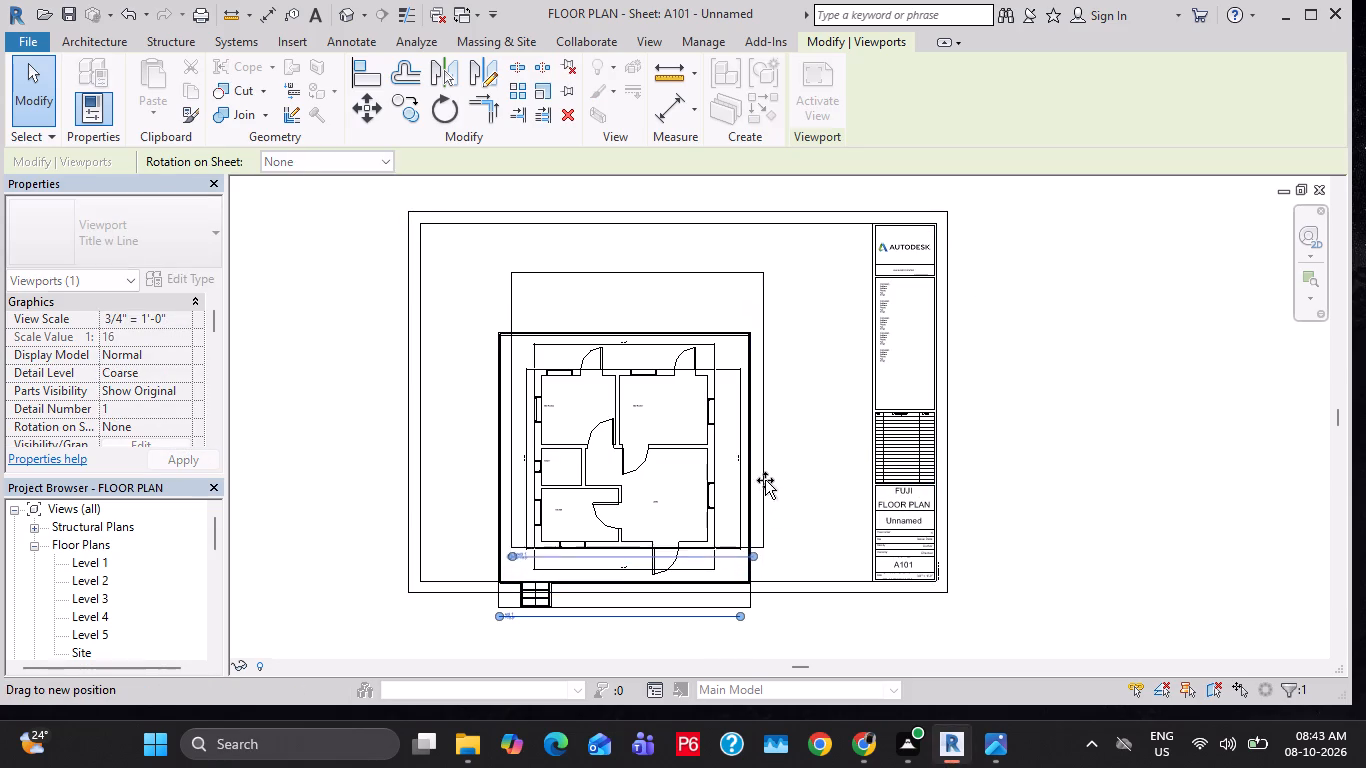
{"action": "left_click_drag", "start_coordinate": [765, 480], "coordinate": [766, 468]}
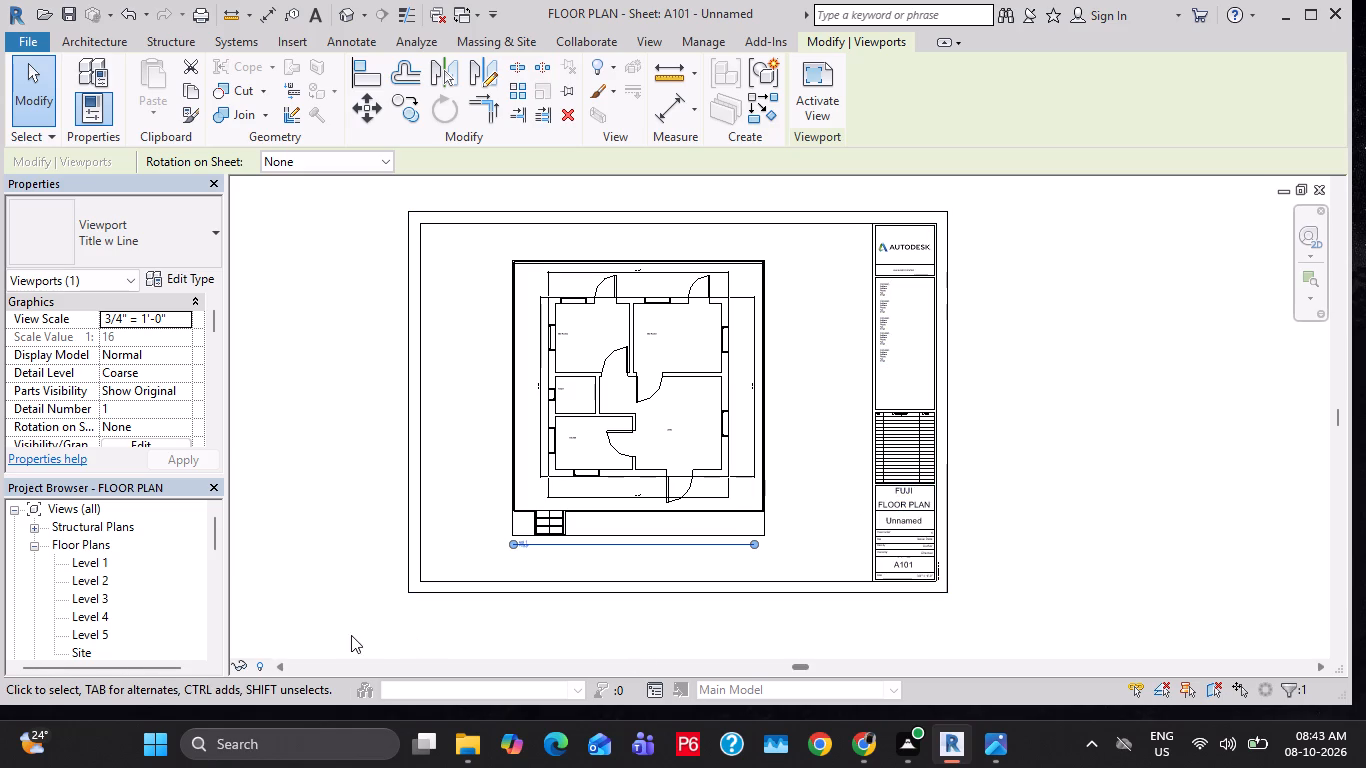
{"action": "left_click", "coordinate": [427, 624]}
{"action": "key", "text": "Escape"}
{"action": "key", "text": "Escape"}
{"action": "key", "text": "Escape"}
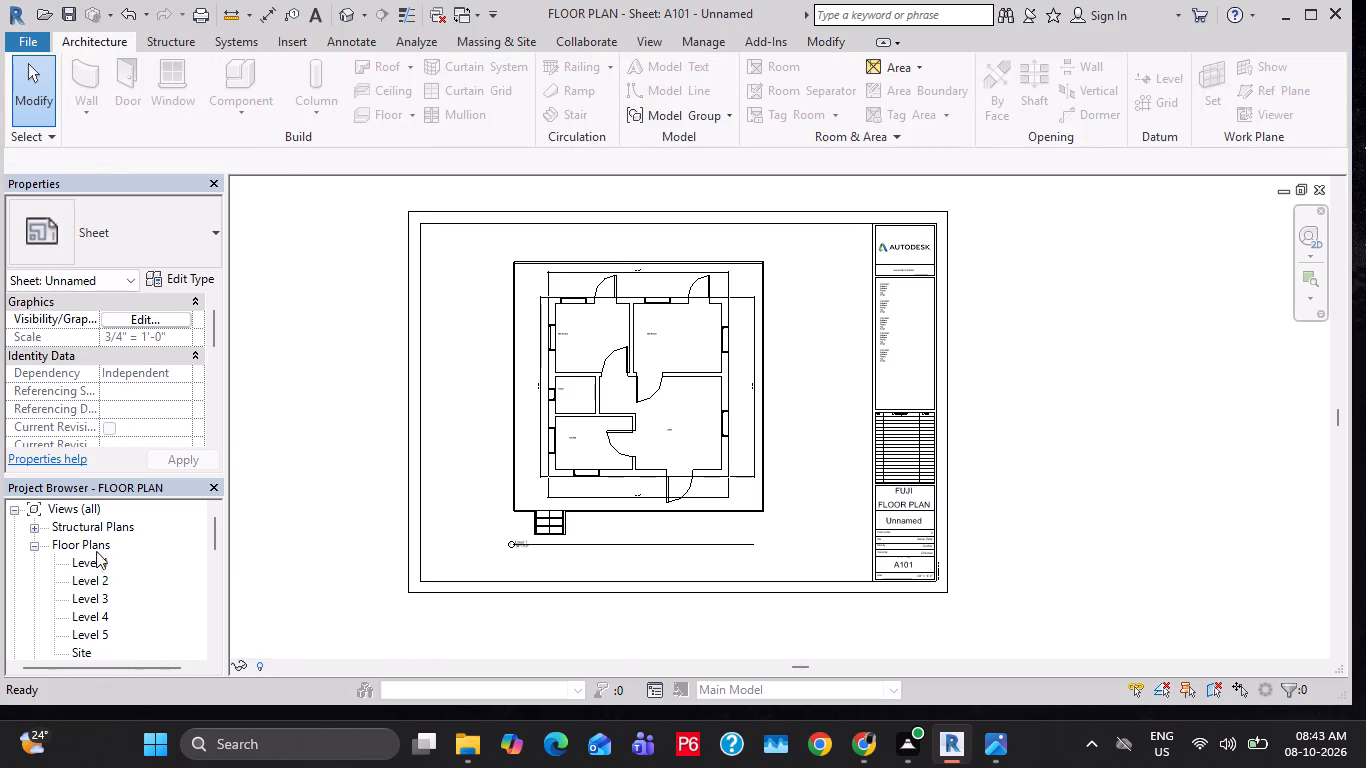
Open the Level 1 floor plan view and set its visual style to Realistic.
{"action": "left_click", "coordinate": [83, 553]}
{"action": "double_click", "coordinate": [83, 560]}
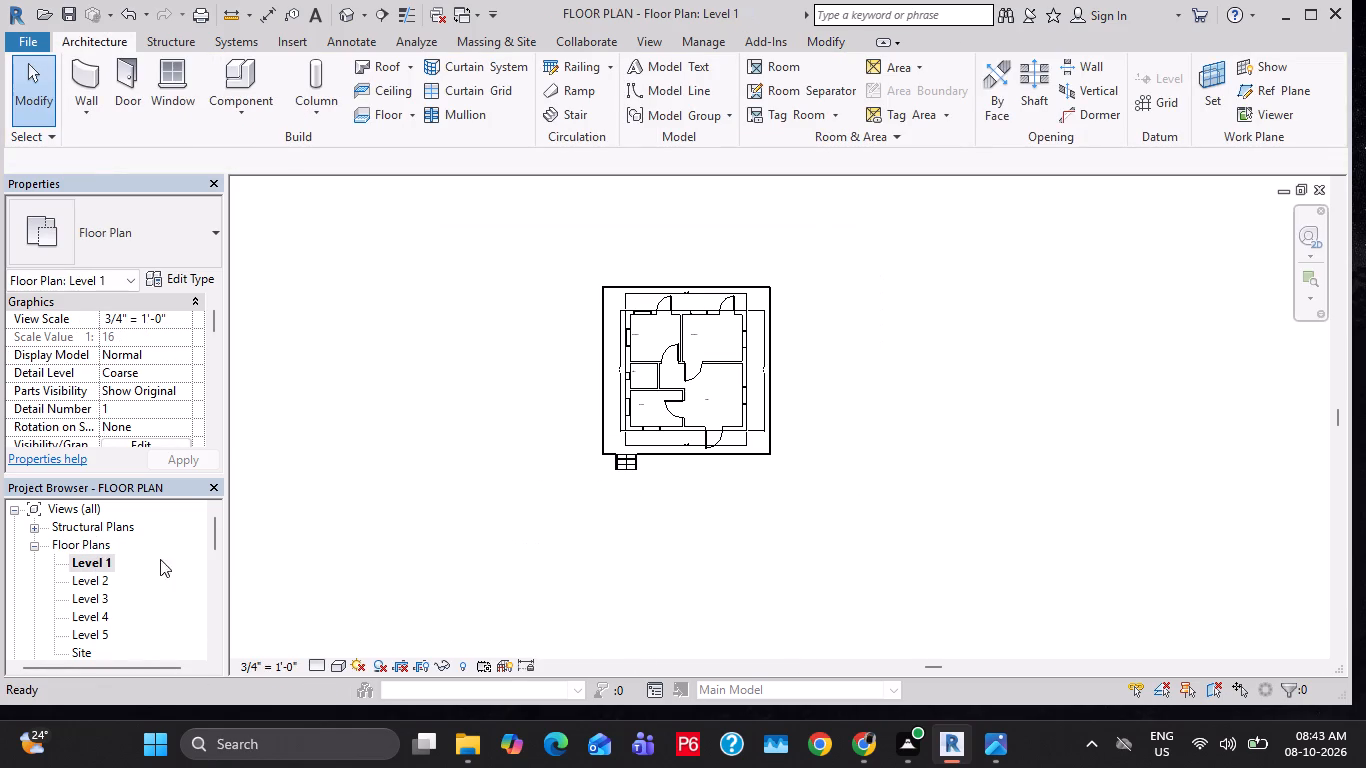
{"action": "left_click", "coordinate": [335, 661]}
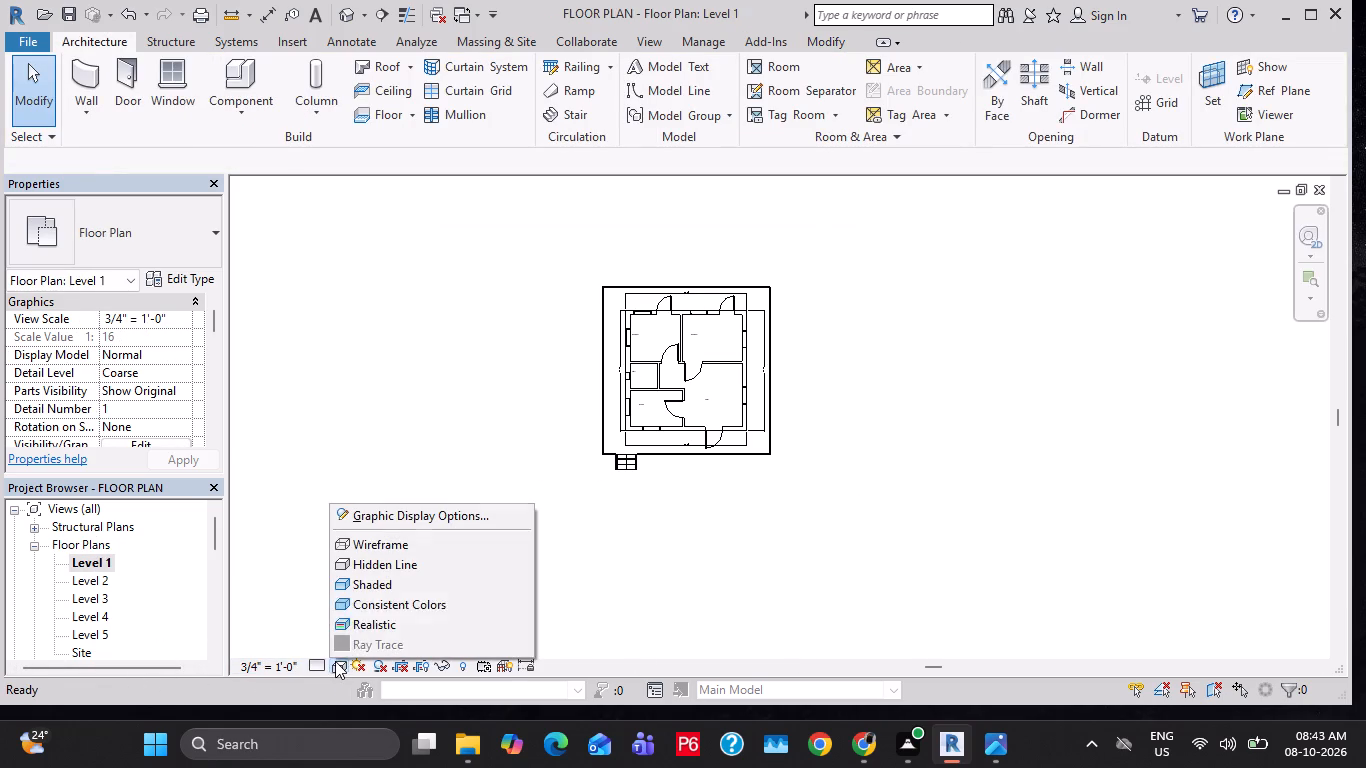
{"action": "left_click", "coordinate": [362, 620]}
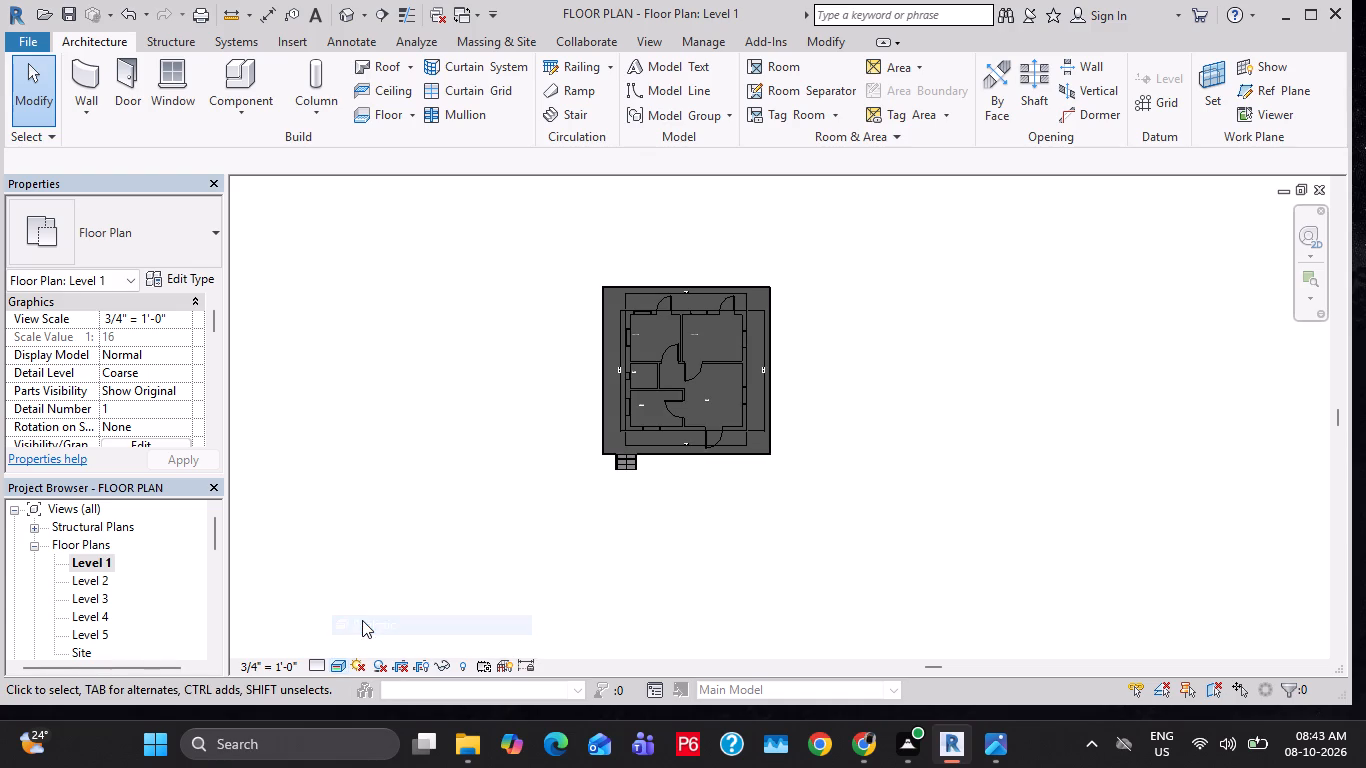
Examine the Level 1 plan's realistic display up close around the bedrooms, toilet and their room labels.
{"action": "scroll", "coordinate": [693, 375], "scroll_direction": "up", "scroll_amount": 7}
{"action": "key", "text": "Escape"}
{"action": "key", "text": "Escape"}
{"action": "left_click", "coordinate": [583, 254]}
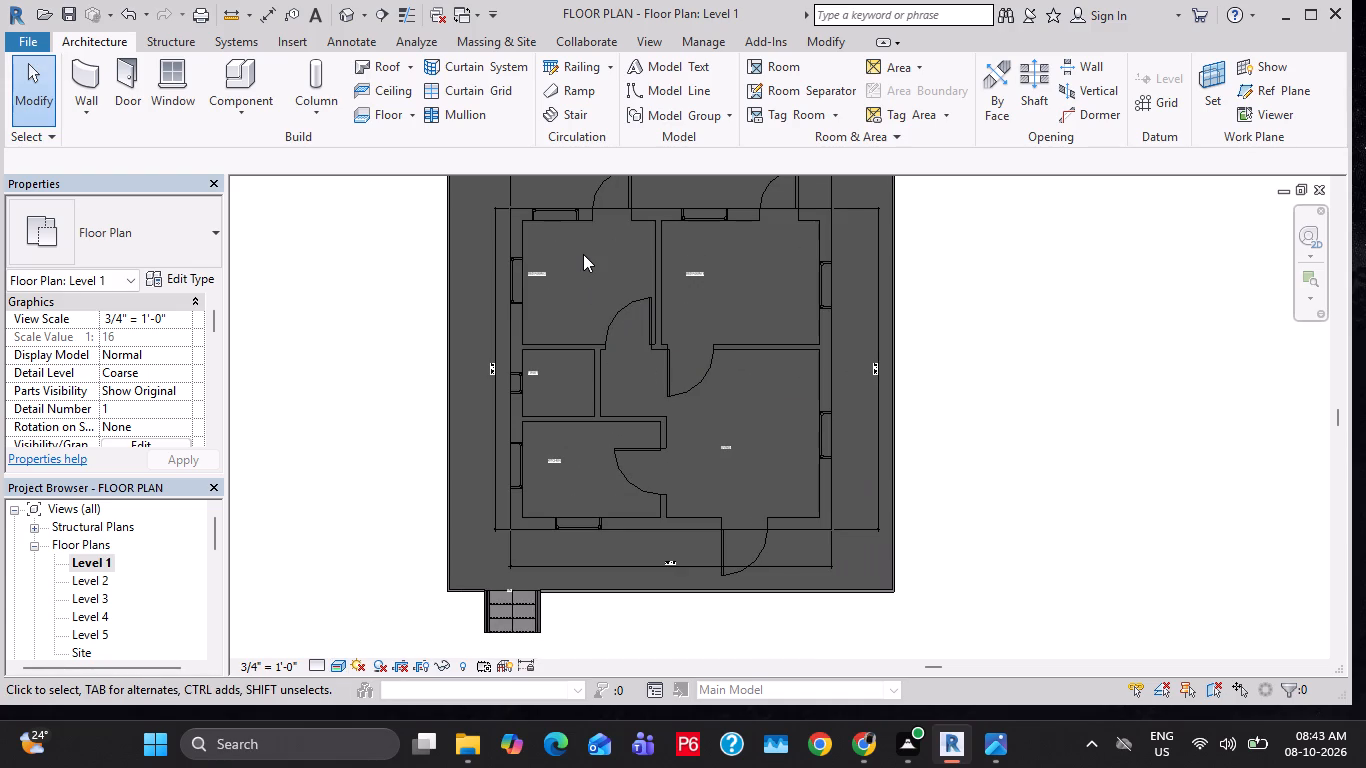
{"action": "left_click", "coordinate": [563, 287]}
{"action": "scroll", "coordinate": [562, 290], "scroll_direction": "up", "scroll_amount": 6}
{"action": "key", "text": "Escape"}
{"action": "left_click", "coordinate": [530, 339]}
{"action": "key", "text": "Escape"}
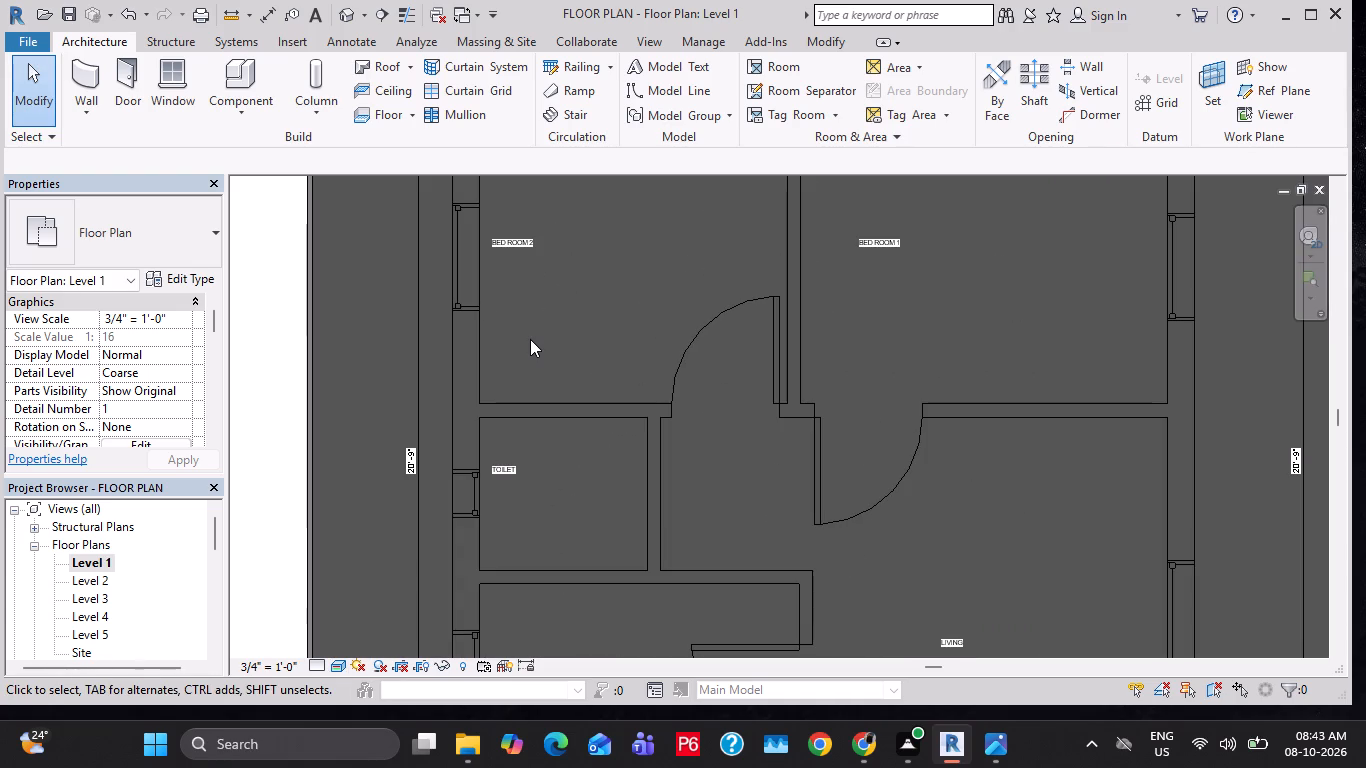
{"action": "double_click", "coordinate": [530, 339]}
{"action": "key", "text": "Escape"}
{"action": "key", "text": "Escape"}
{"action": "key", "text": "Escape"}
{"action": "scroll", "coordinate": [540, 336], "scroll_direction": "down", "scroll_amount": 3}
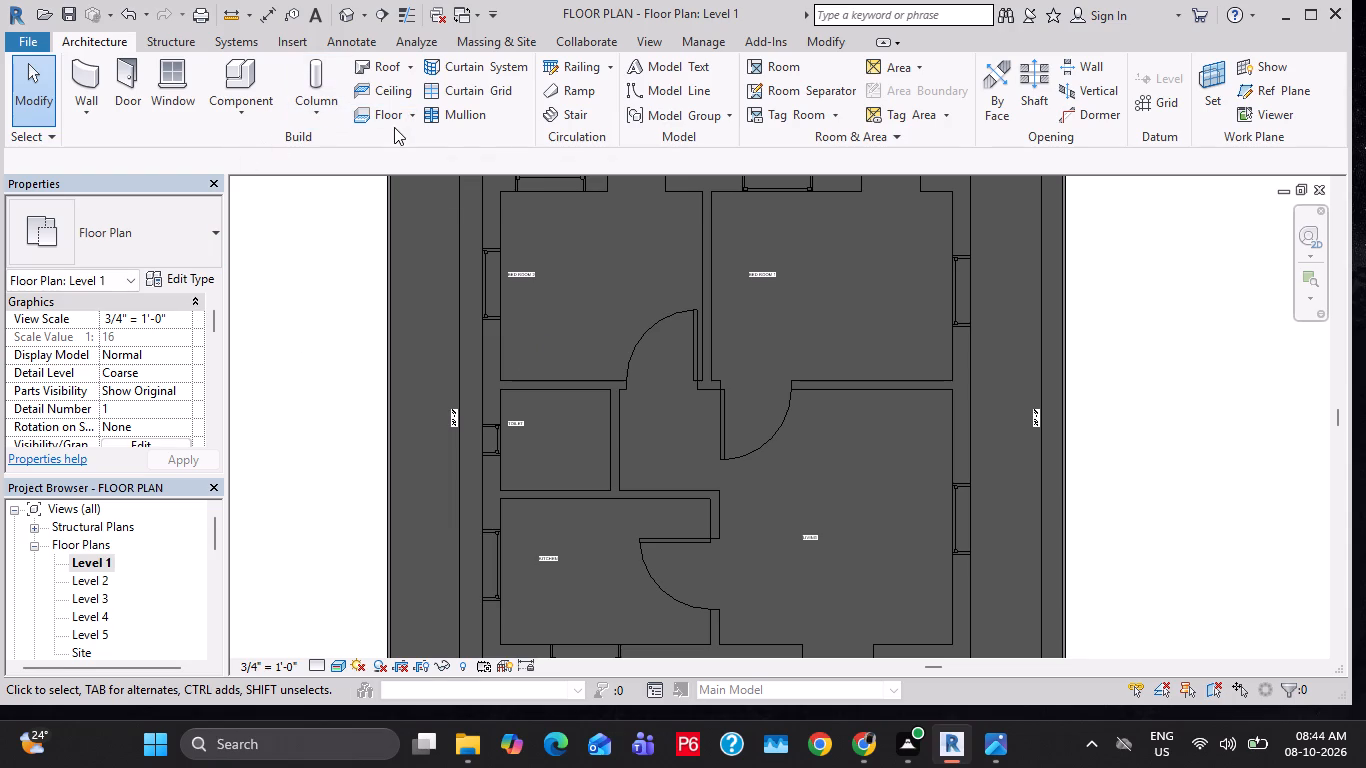
Open the East building elevation view.
{"action": "scroll", "coordinate": [75, 555], "scroll_direction": "down", "scroll_amount": 6}
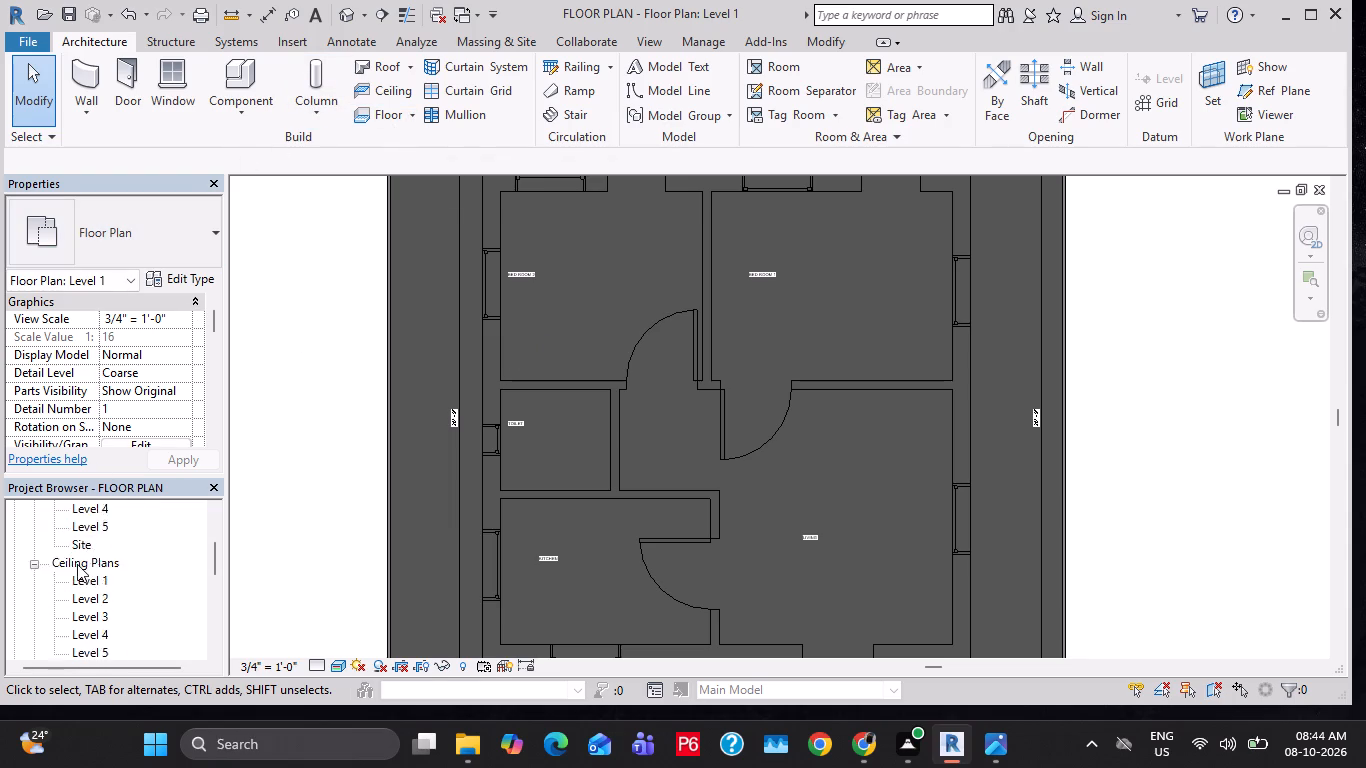
{"action": "scroll", "coordinate": [77, 564], "scroll_direction": "down", "scroll_amount": 13}
{"action": "scroll", "coordinate": [88, 598], "scroll_direction": "up", "scroll_amount": 4}
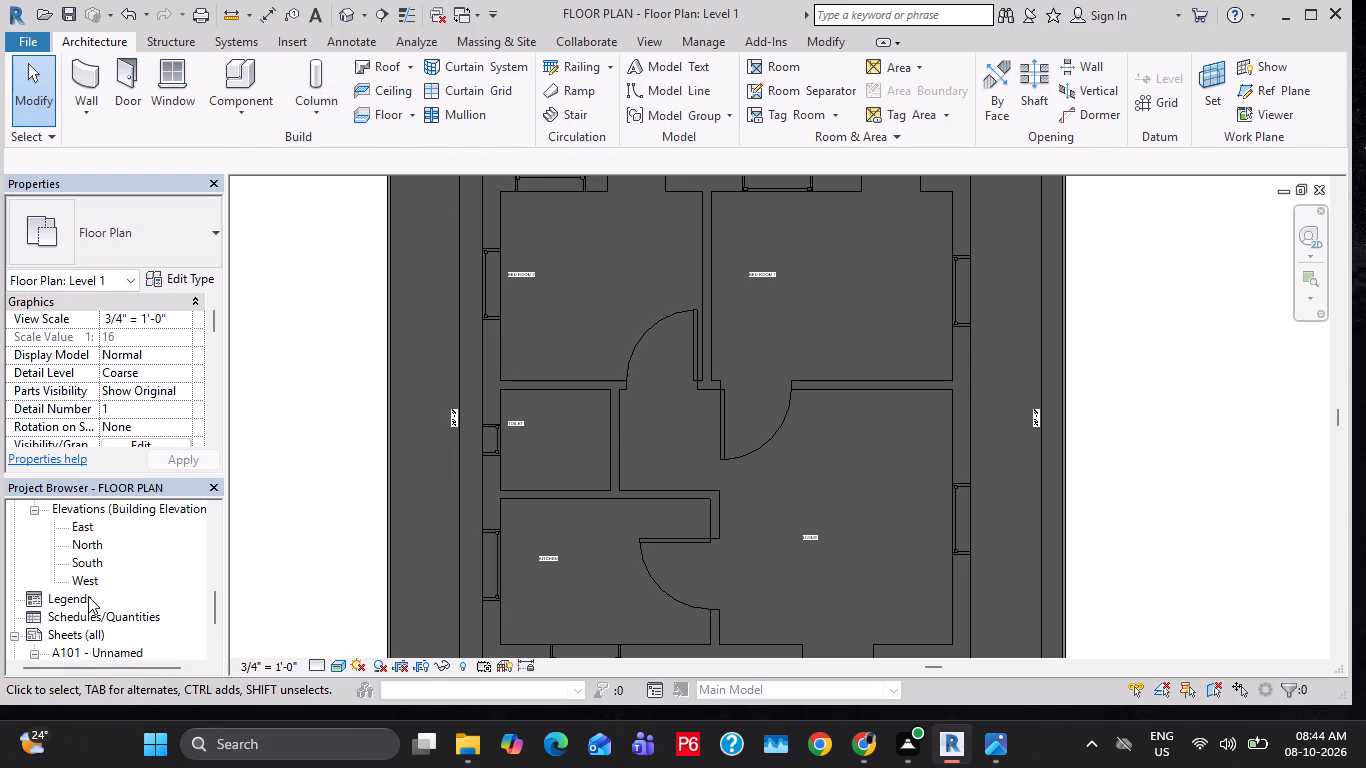
{"action": "scroll", "coordinate": [88, 596], "scroll_direction": "up", "scroll_amount": 17}
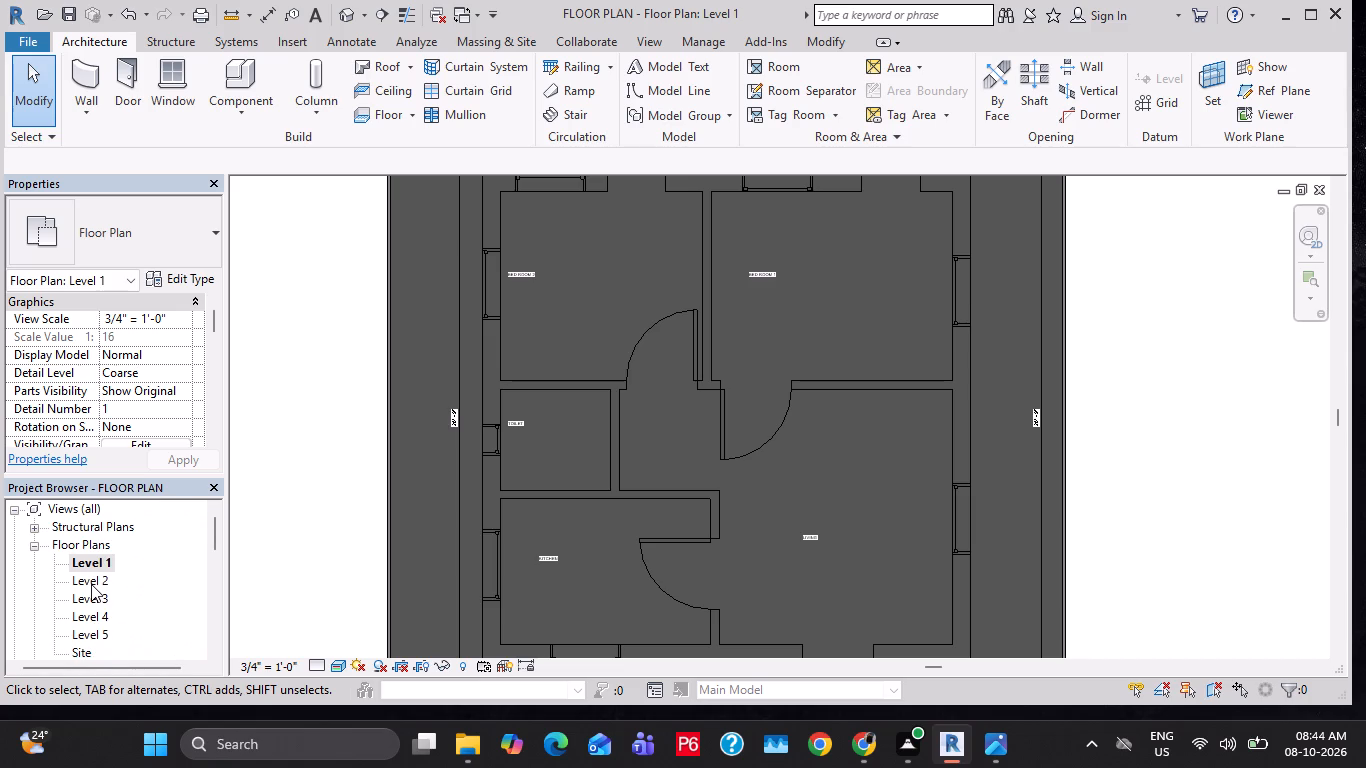
{"action": "scroll", "coordinate": [91, 584], "scroll_direction": "up", "scroll_amount": 2}
{"action": "scroll", "coordinate": [91, 584], "scroll_direction": "down", "scroll_amount": 14}
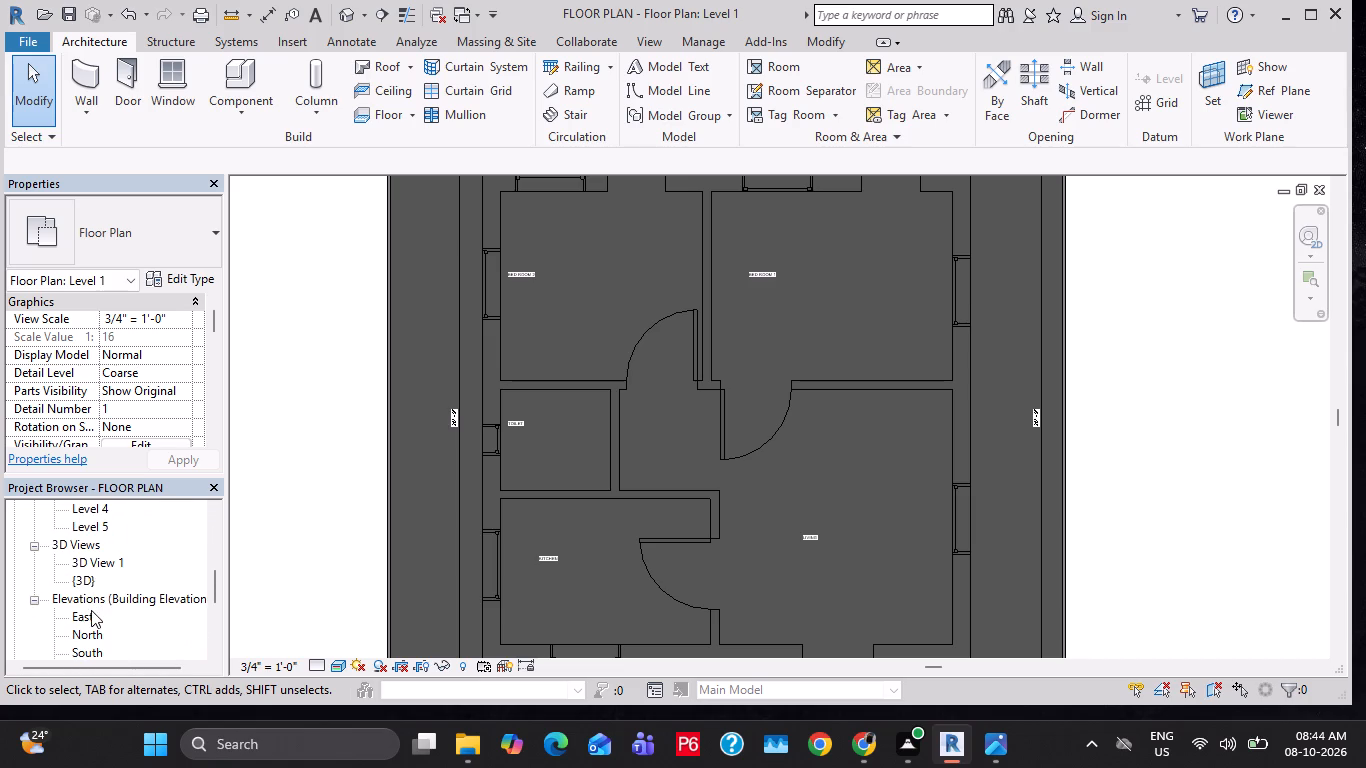
{"action": "double_click", "coordinate": [89, 616]}
Set the coarse scale fill colour of the 600 x 600mm grid compound ceiling type to RGB 192-192-192, then deselect the ceiling.
{"action": "scroll", "coordinate": [483, 434], "scroll_direction": "up", "scroll_amount": 2}
{"action": "left_click", "coordinate": [471, 437]}
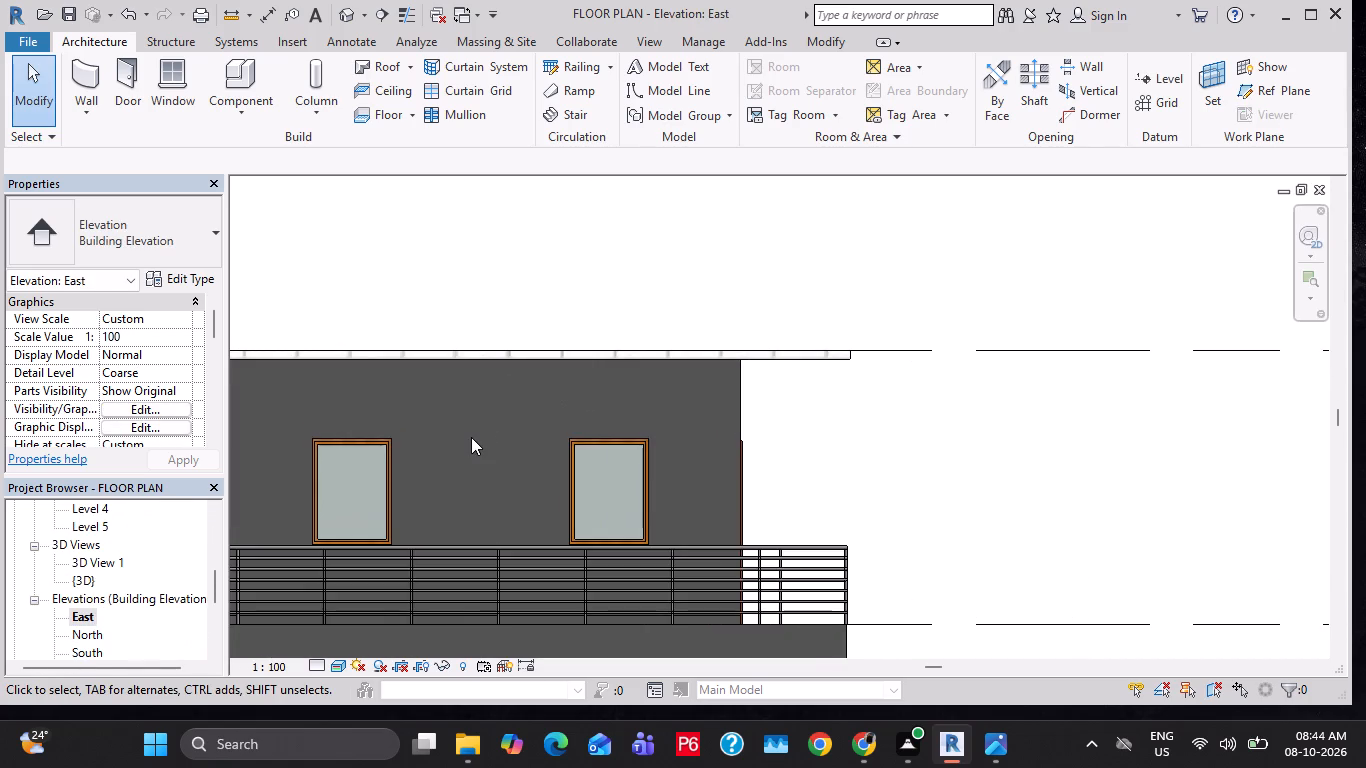
{"action": "middle_click_drag", "start_coordinate": [569, 418], "coordinate": [908, 479]}
{"action": "scroll", "coordinate": [496, 466], "scroll_direction": "up", "scroll_amount": 4}
{"action": "left_click", "coordinate": [450, 398]}
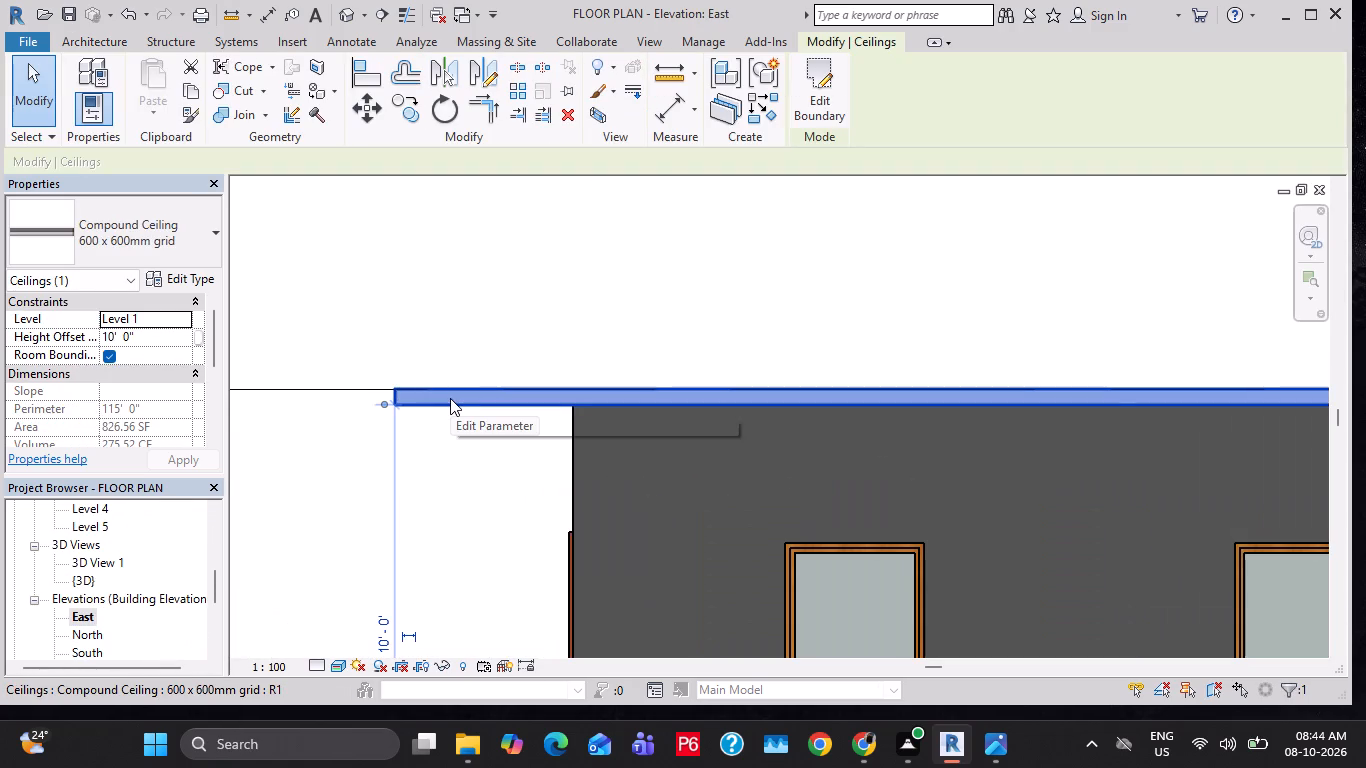
{"action": "double_click", "coordinate": [450, 398]}
{"action": "key", "text": "Escape"}
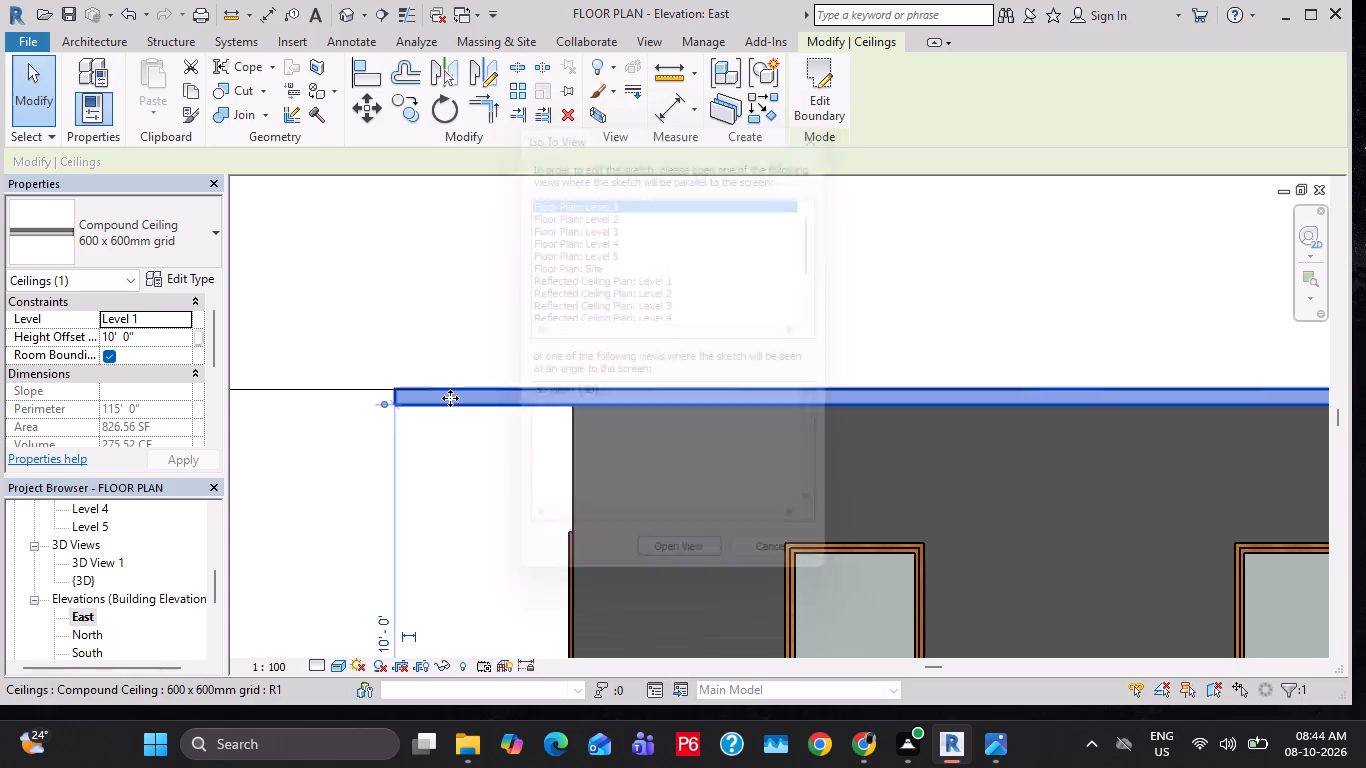
{"action": "left_click", "coordinate": [184, 274]}
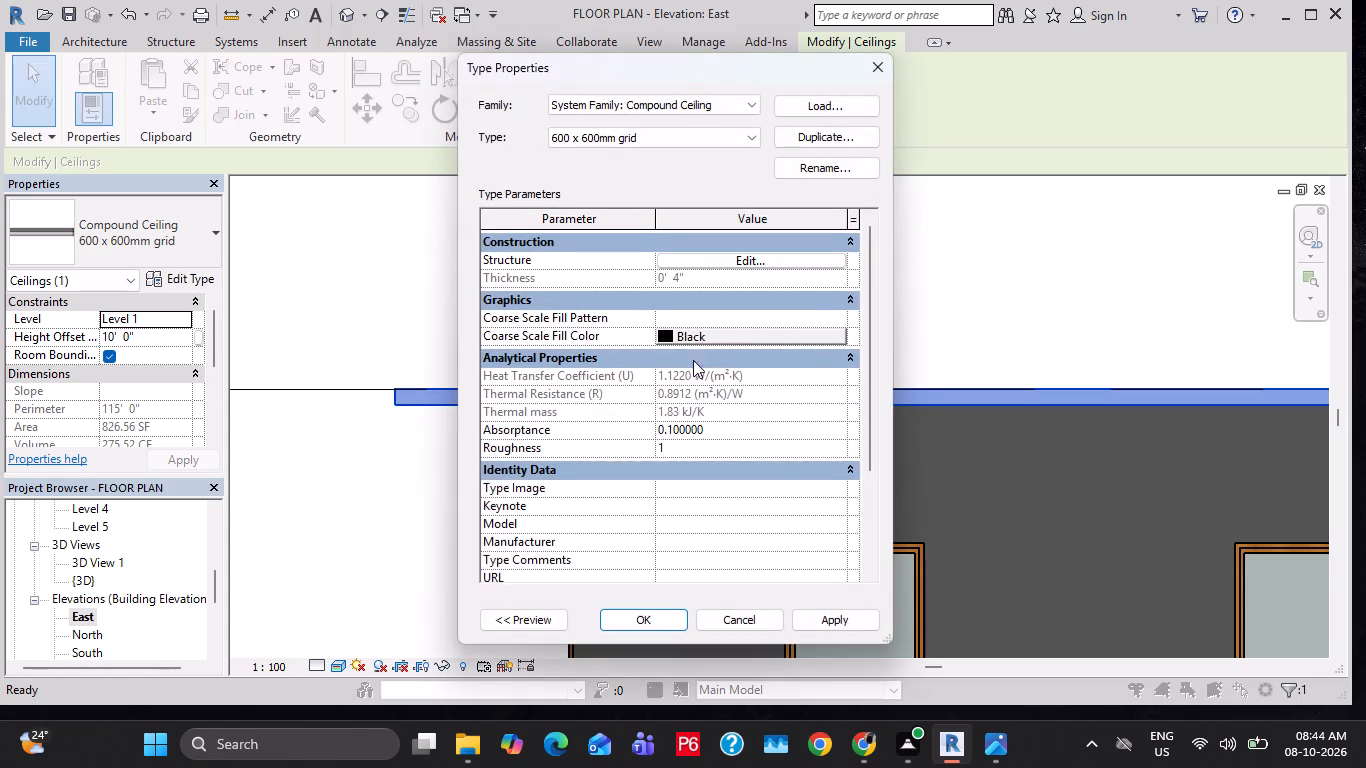
{"action": "left_click", "coordinate": [696, 331]}
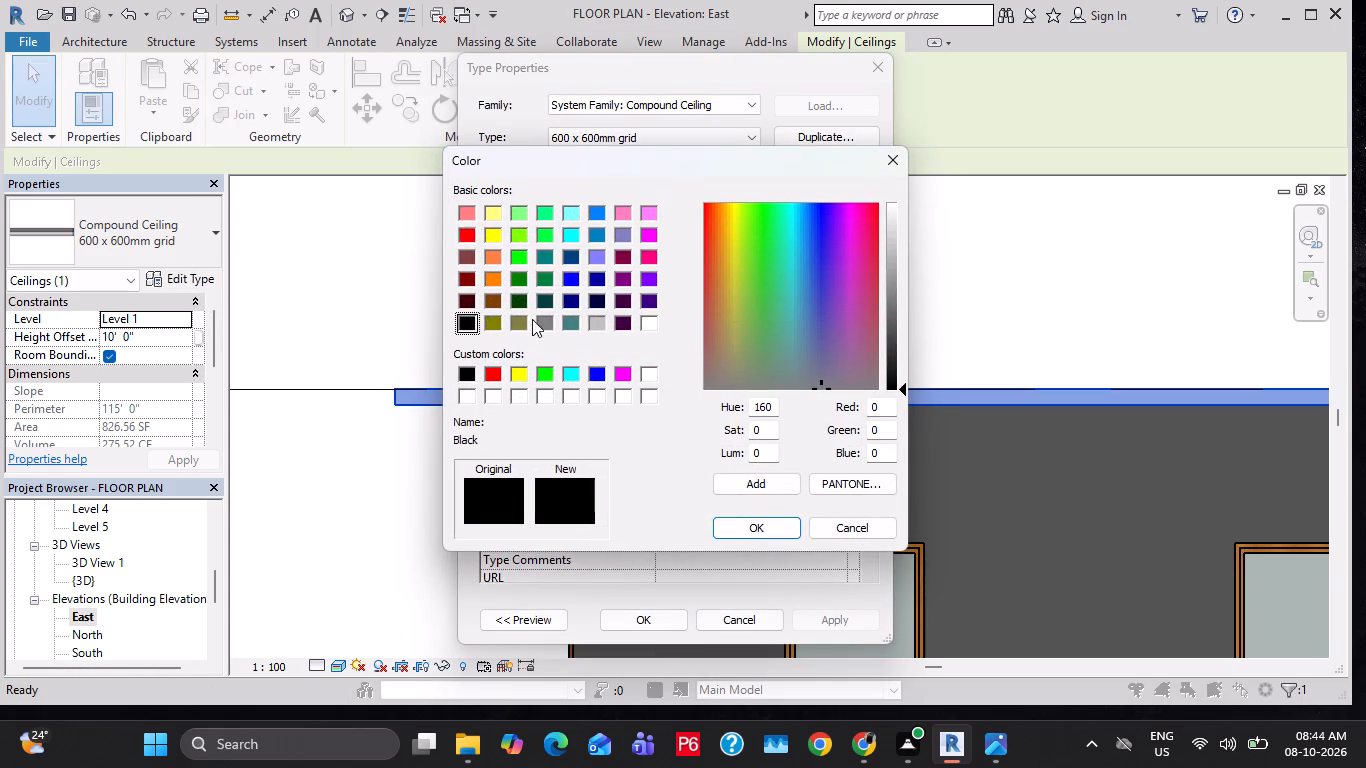
{"action": "left_click", "coordinate": [591, 323]}
{"action": "left_click", "coordinate": [749, 526]}
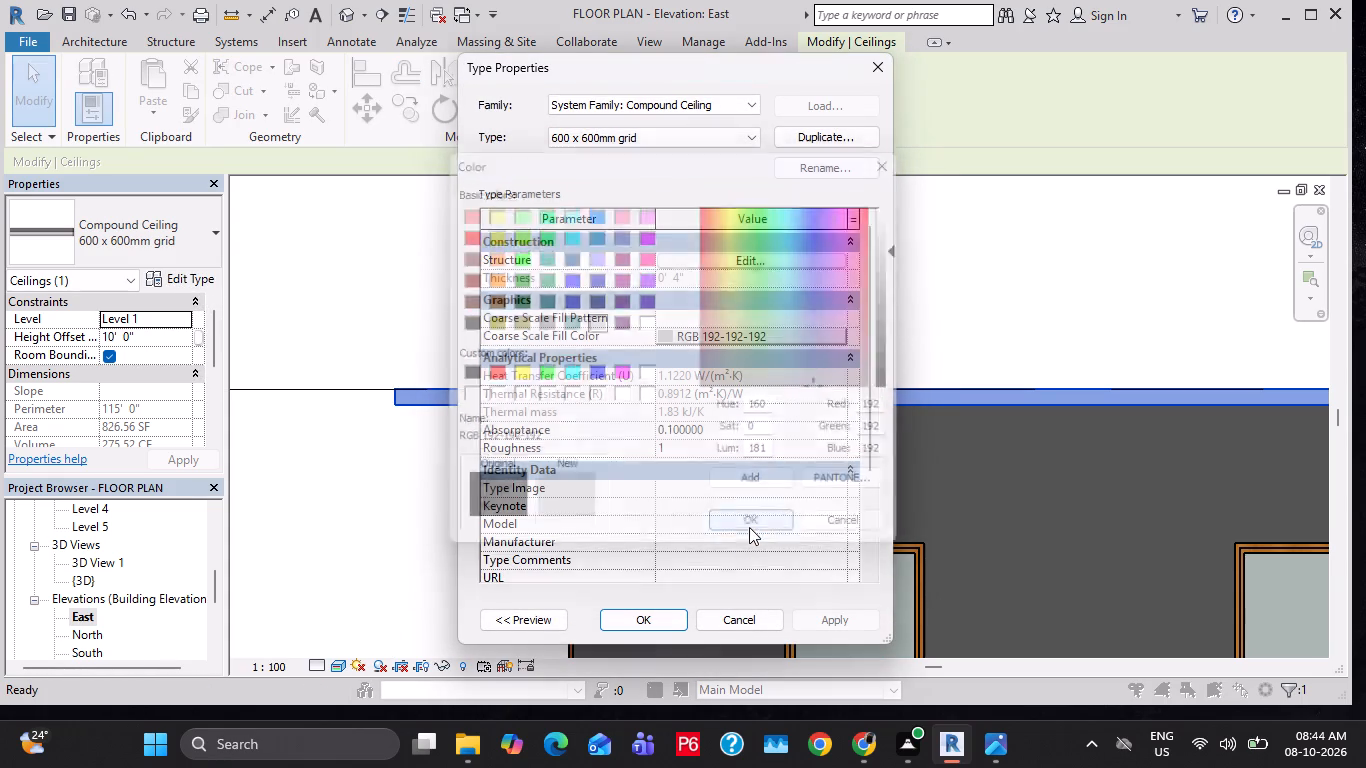
{"action": "left_click", "coordinate": [827, 612]}
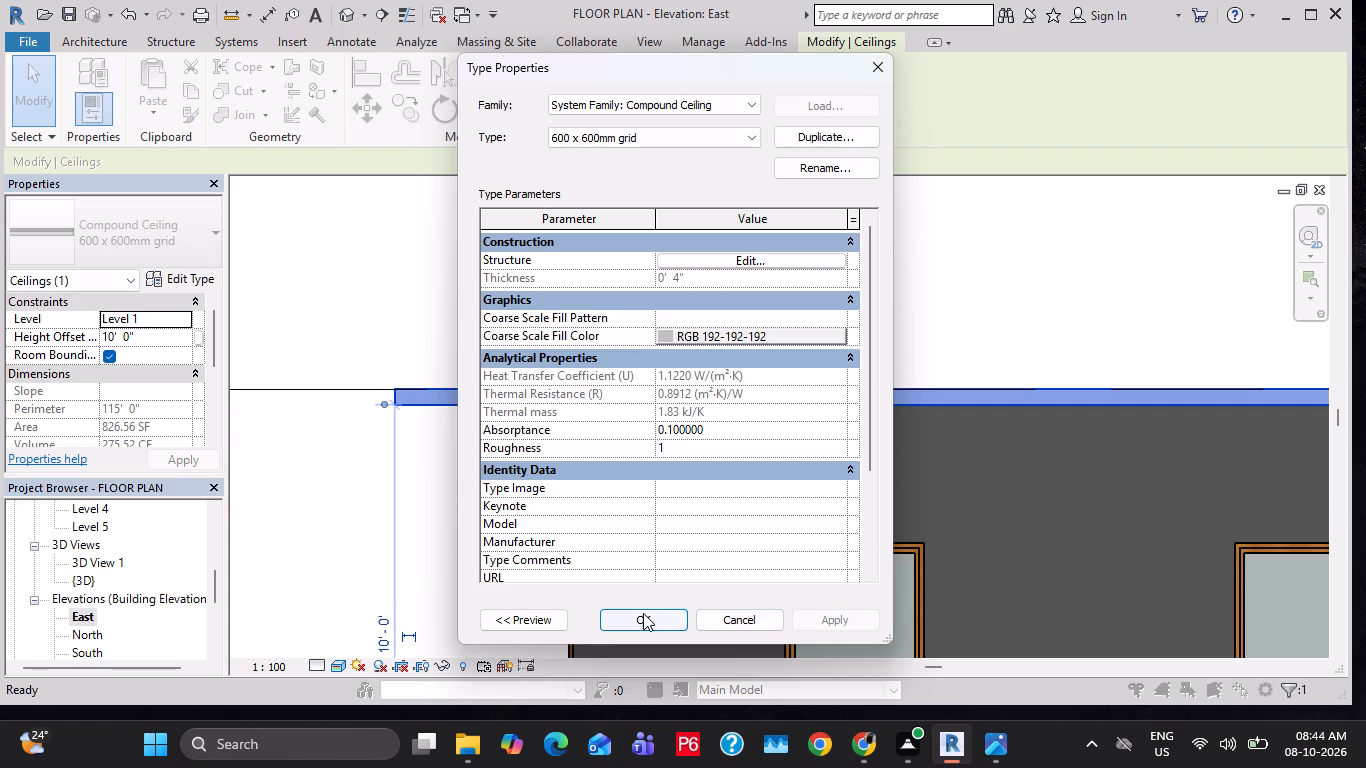
{"action": "left_click", "coordinate": [643, 613]}
{"action": "left_click", "coordinate": [584, 240]}
{"action": "key", "text": "Escape"}
{"action": "key", "text": "Escape"}
{"action": "key", "text": "Escape"}
{"action": "key", "text": "Escape"}
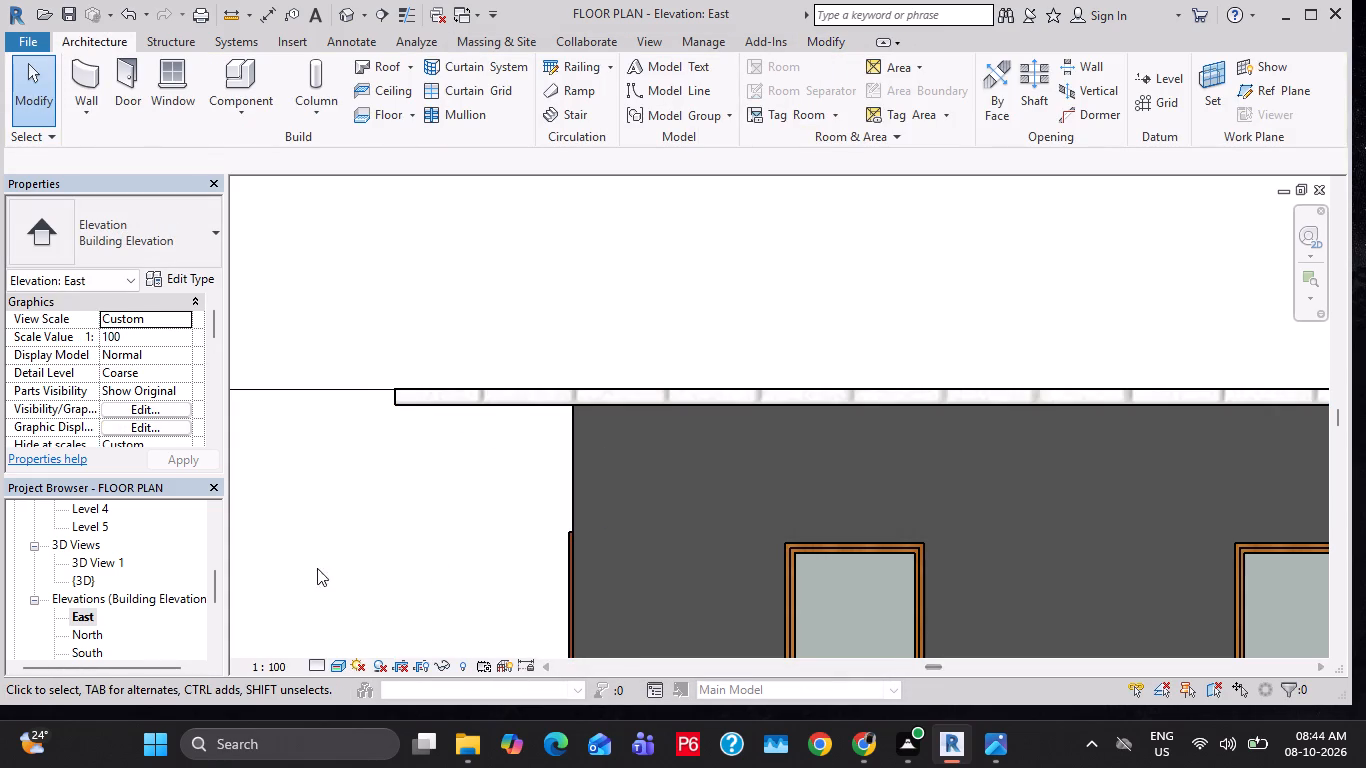
Open the default 3D view and examine the house's roof, walls and railings.
{"action": "left_click", "coordinate": [341, 23]}
{"action": "scroll", "coordinate": [618, 416], "scroll_direction": "up", "scroll_amount": 6}
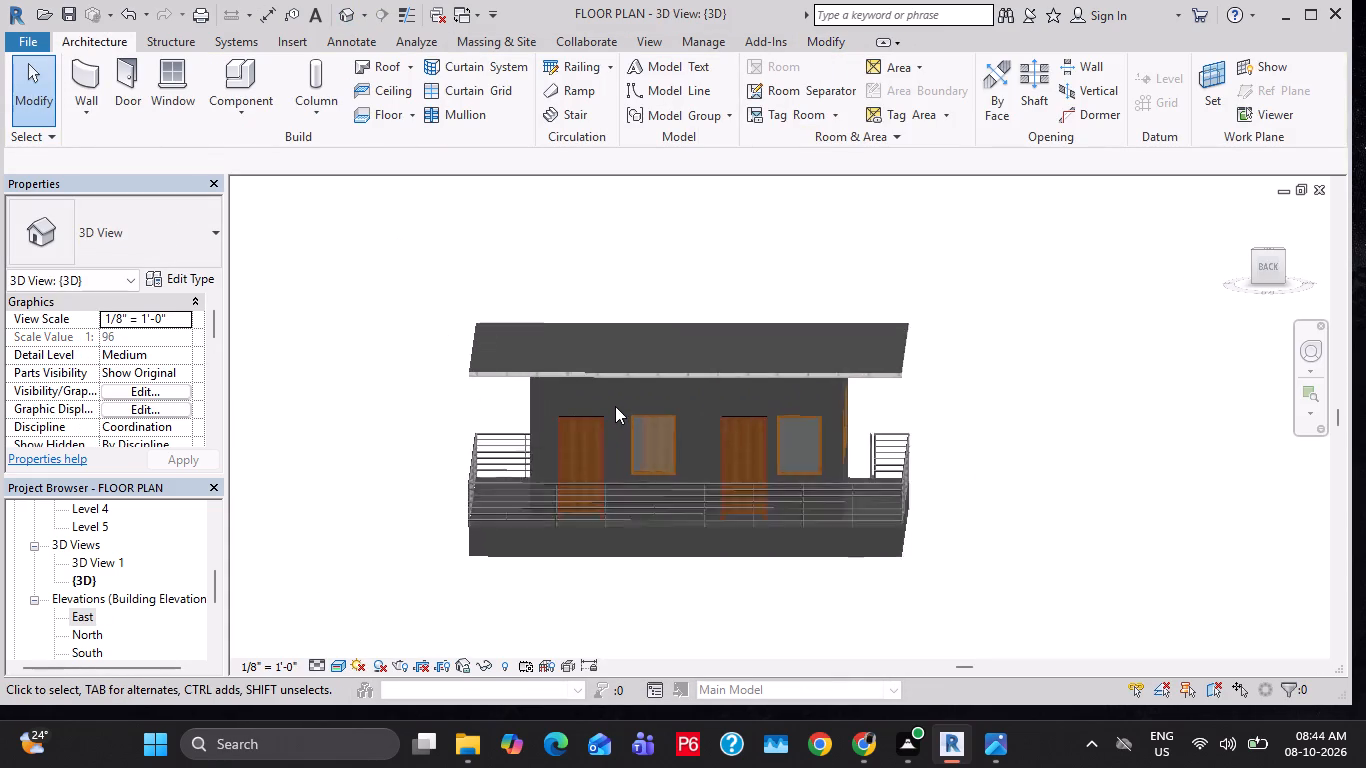
{"action": "scroll", "coordinate": [615, 406], "scroll_direction": "up", "scroll_amount": 1}
{"action": "scroll", "coordinate": [86, 475], "scroll_direction": "up", "scroll_amount": 5}
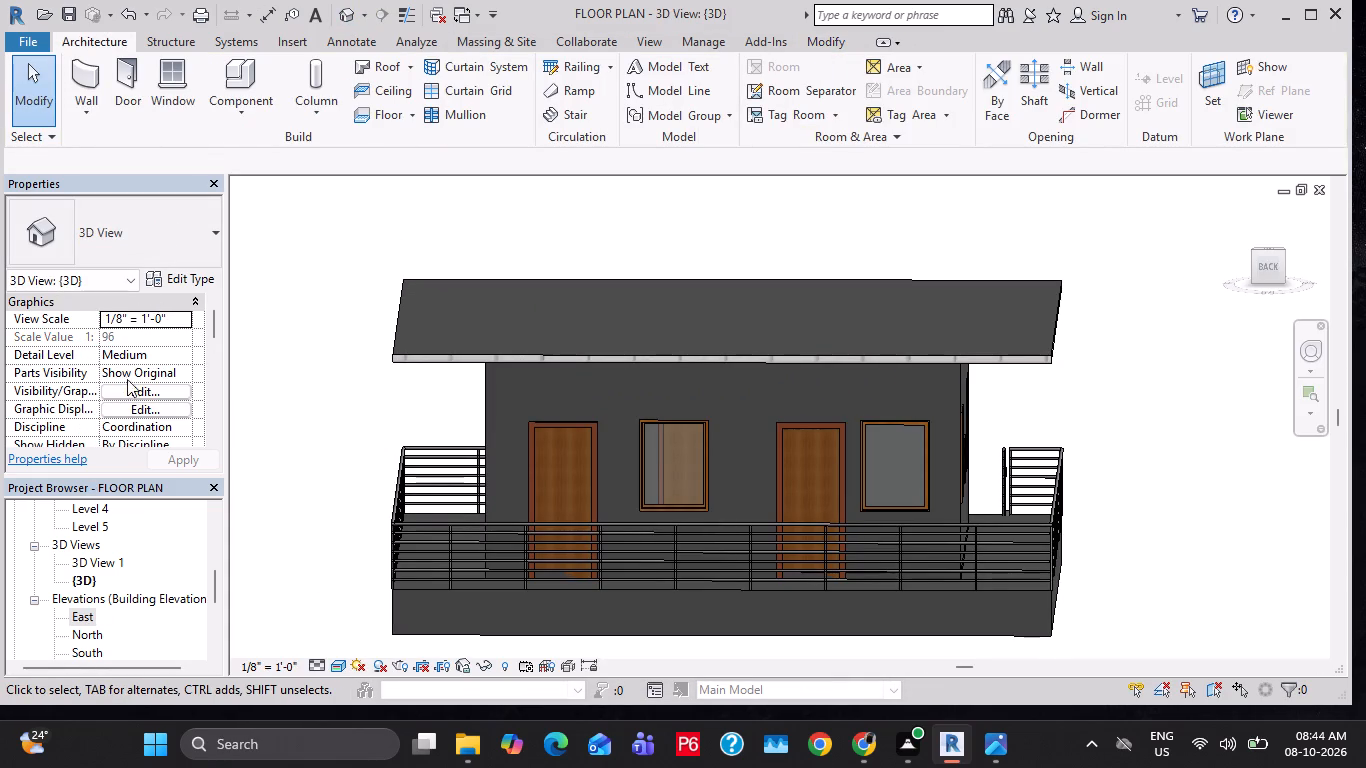
Open the Level 1 floor plan view again.
{"action": "scroll", "coordinate": [63, 612], "scroll_direction": "up", "scroll_amount": 18}
{"action": "double_click", "coordinate": [90, 568]}
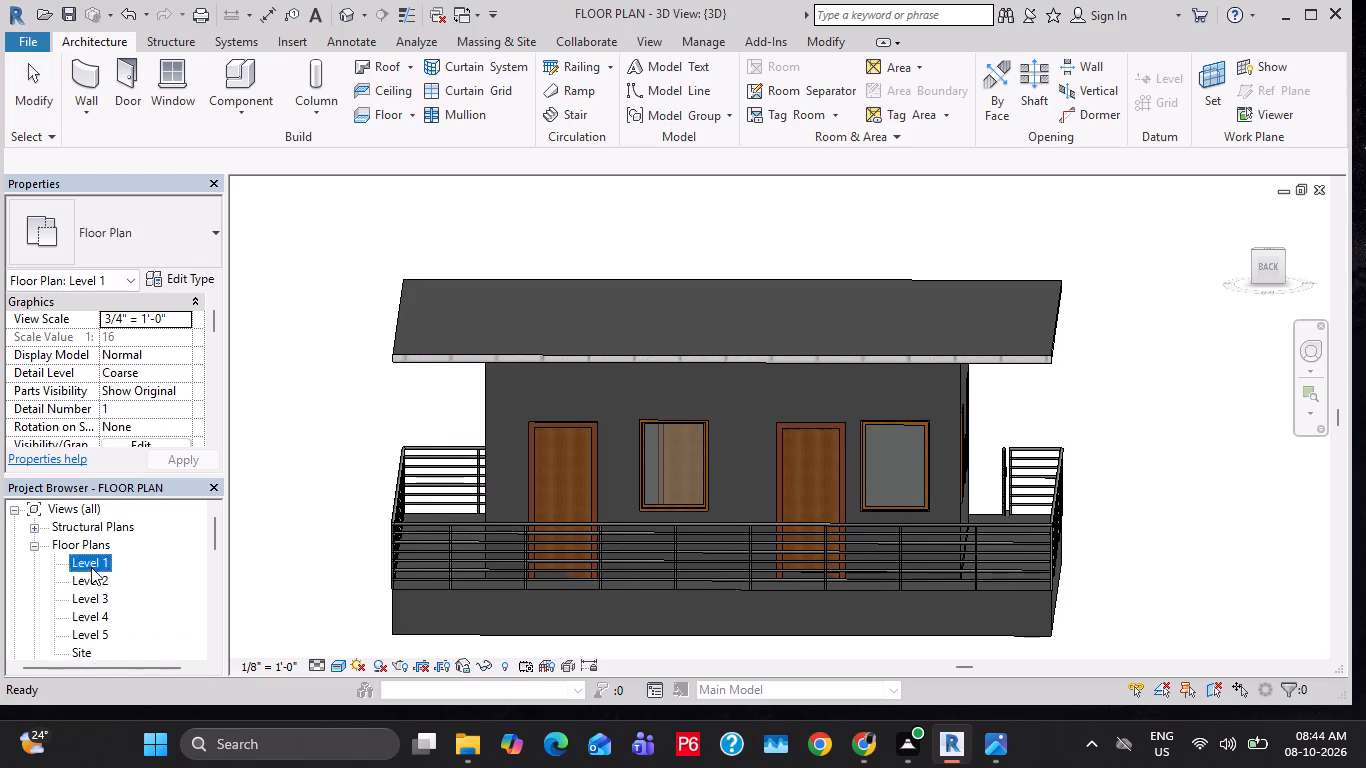
{"action": "scroll", "coordinate": [705, 527], "scroll_direction": "down", "scroll_amount": 3}
{"action": "middle_click_drag", "start_coordinate": [714, 469], "coordinate": [657, 382]}
{"action": "key", "text": "Escape"}
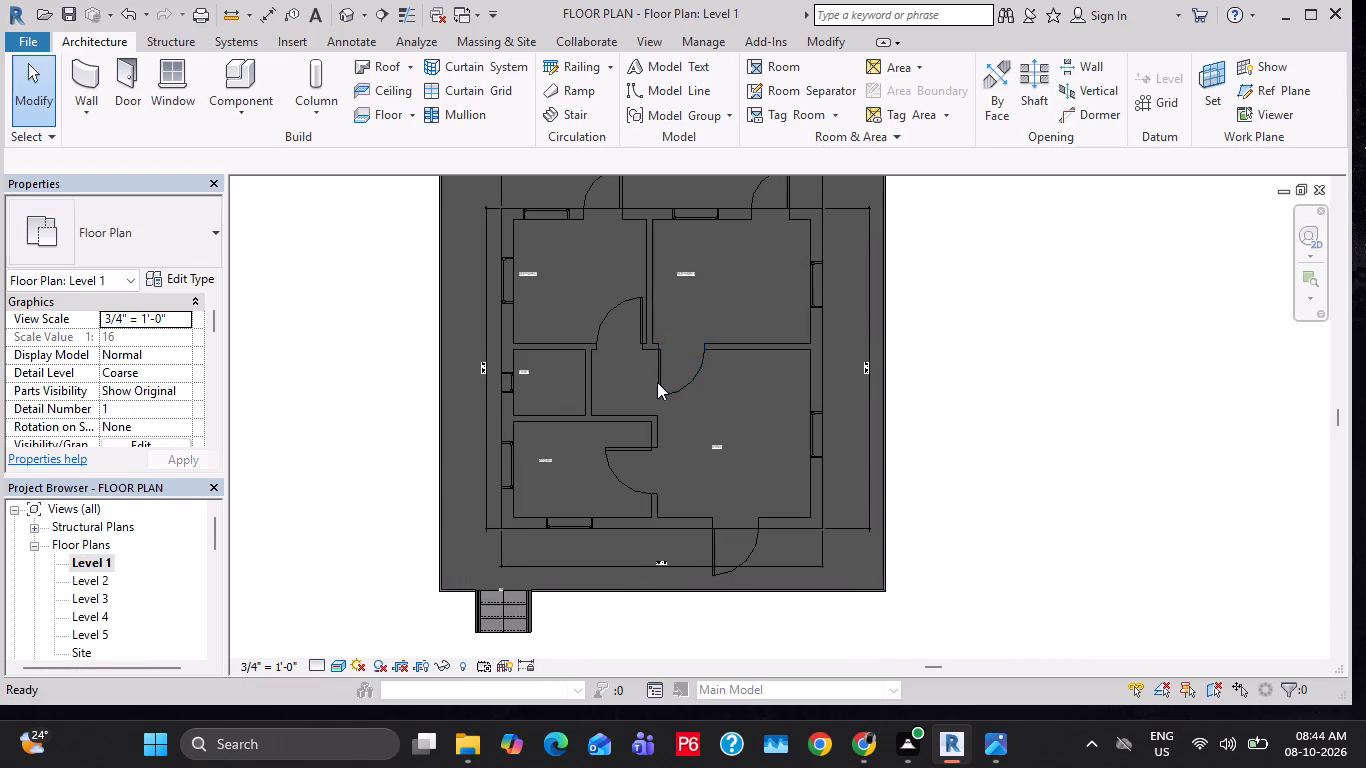
{"action": "key", "text": "Escape"}
{"action": "key", "text": "Escape"}
{"action": "scroll", "coordinate": [426, 544], "scroll_direction": "up", "scroll_amount": 2}
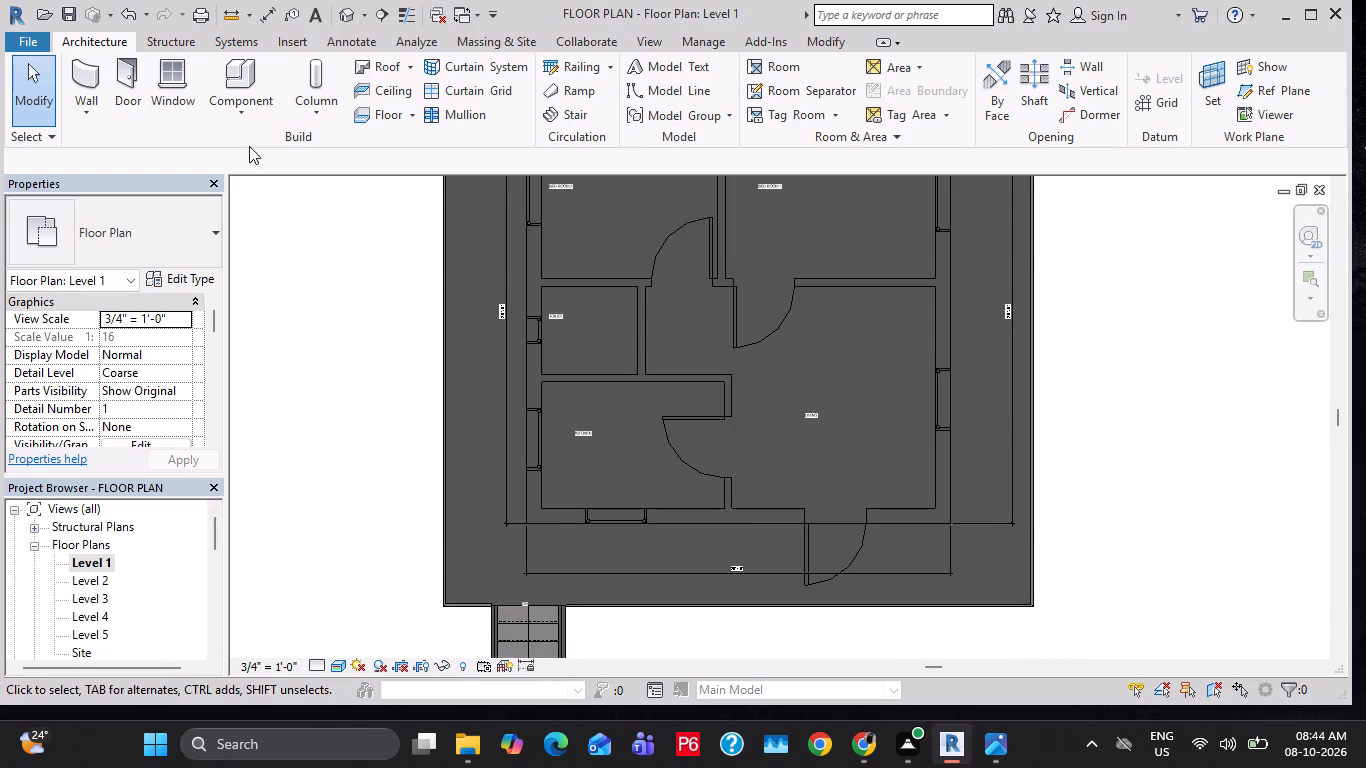
Start a new floor and set the FLOOR 4" type's coarse scale fill colour to RGB 255-255-128.
{"action": "left_click", "coordinate": [395, 125]}
{"action": "key", "text": "Escape"}
{"action": "key", "text": "Escape"}
{"action": "key", "text": "Escape"}
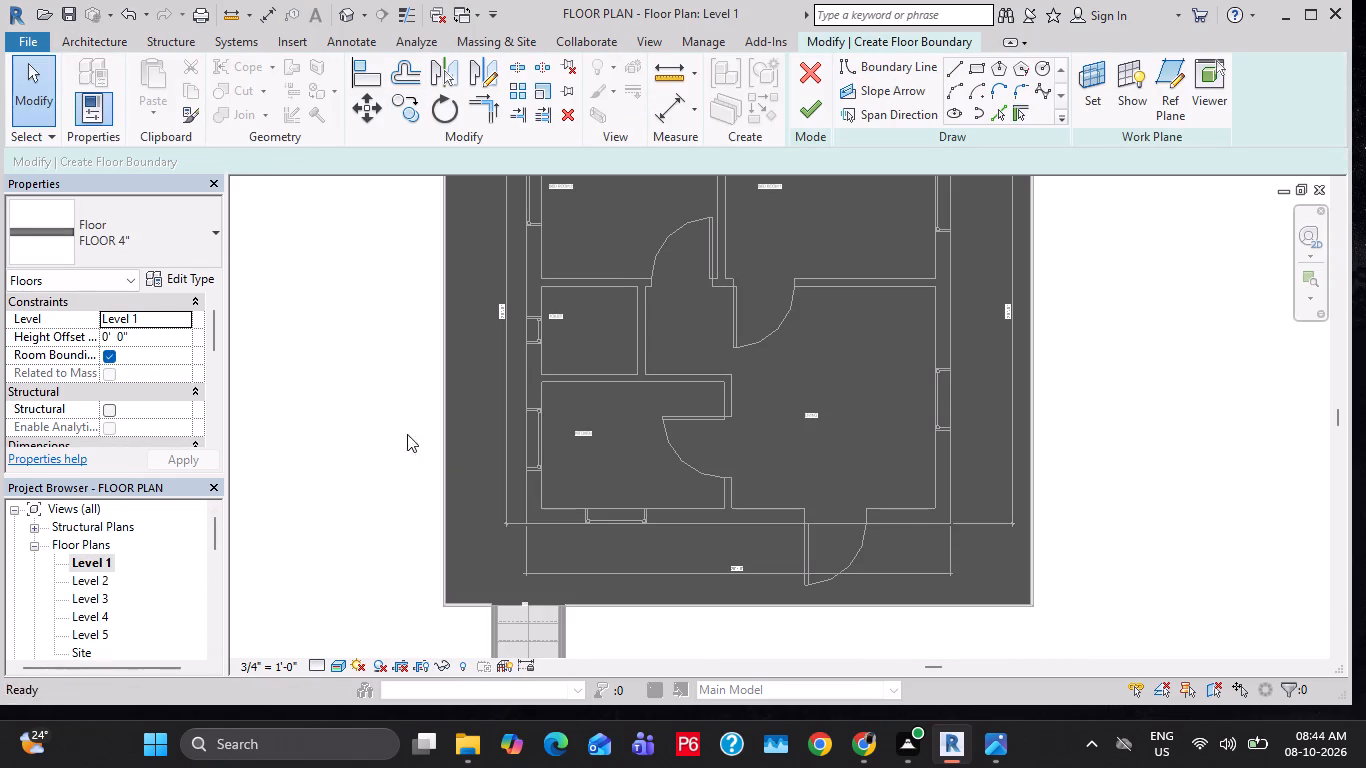
{"action": "key", "text": "Escape"}
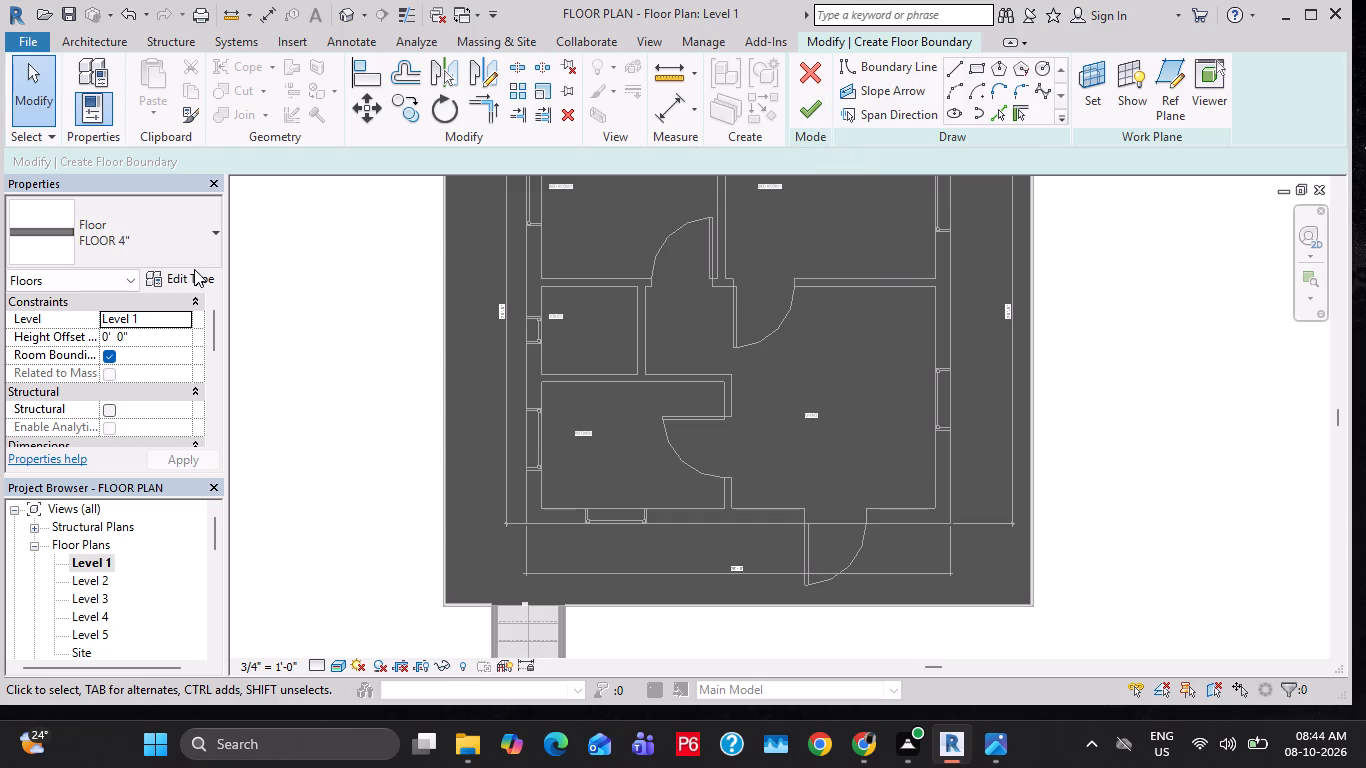
{"action": "left_click", "coordinate": [188, 282]}
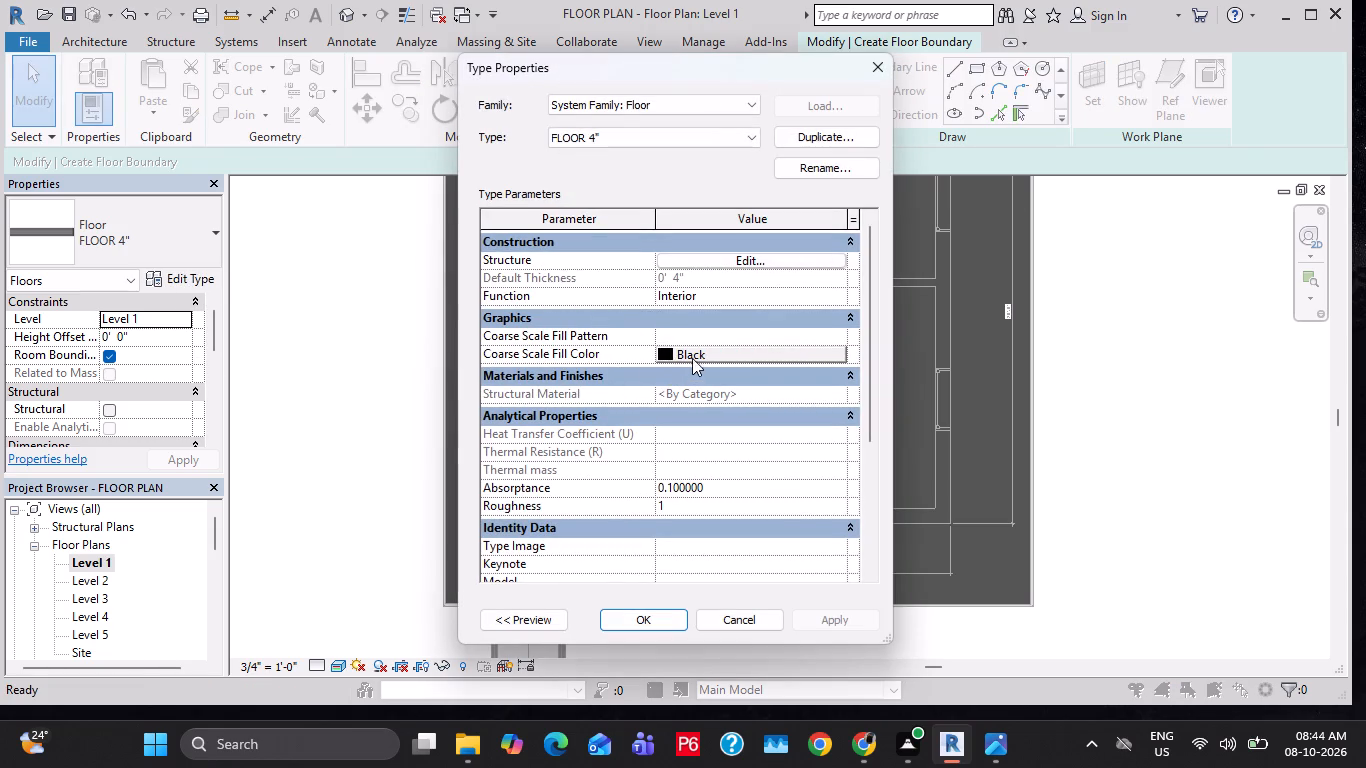
{"action": "left_click", "coordinate": [772, 256]}
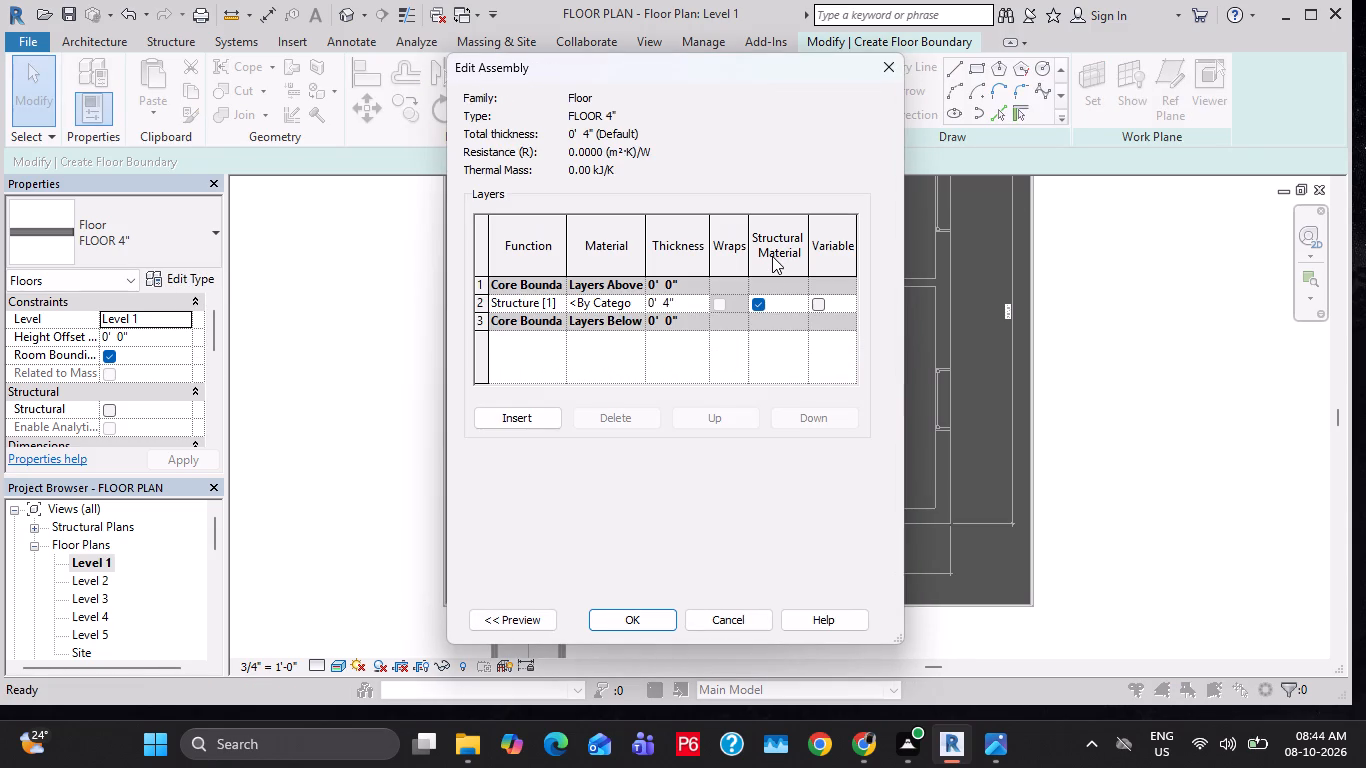
{"action": "left_click", "coordinate": [817, 306]}
{"action": "left_click", "coordinate": [819, 306]}
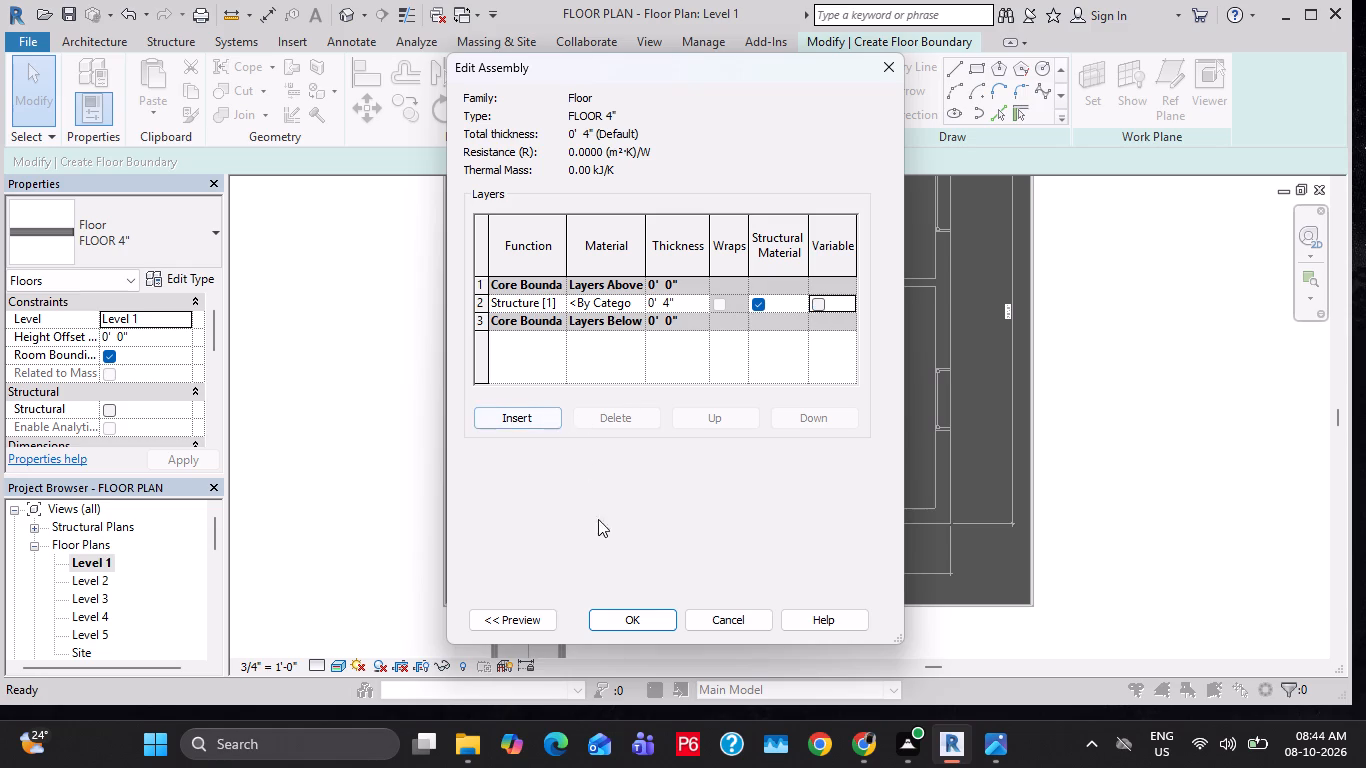
{"action": "left_click", "coordinate": [646, 618]}
{"action": "left_click", "coordinate": [730, 356]}
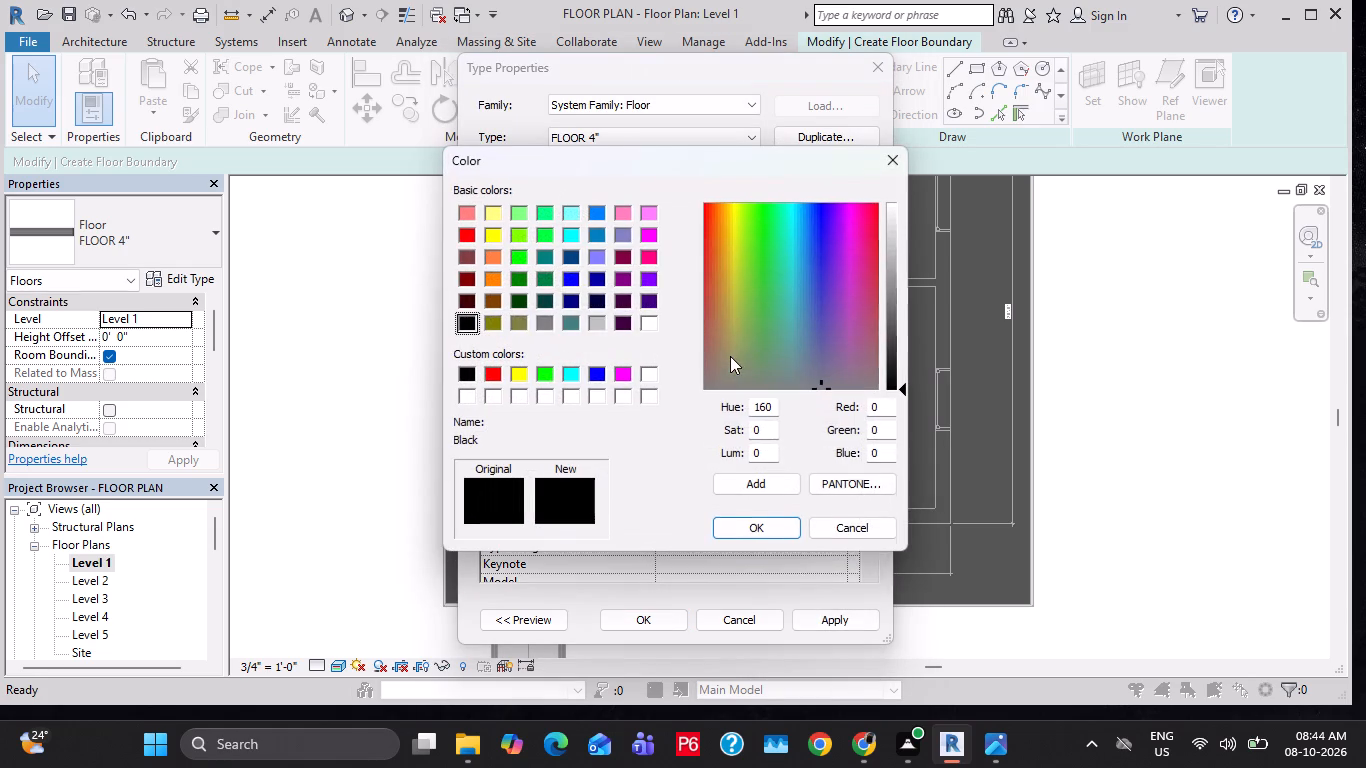
{"action": "left_click", "coordinate": [494, 213]}
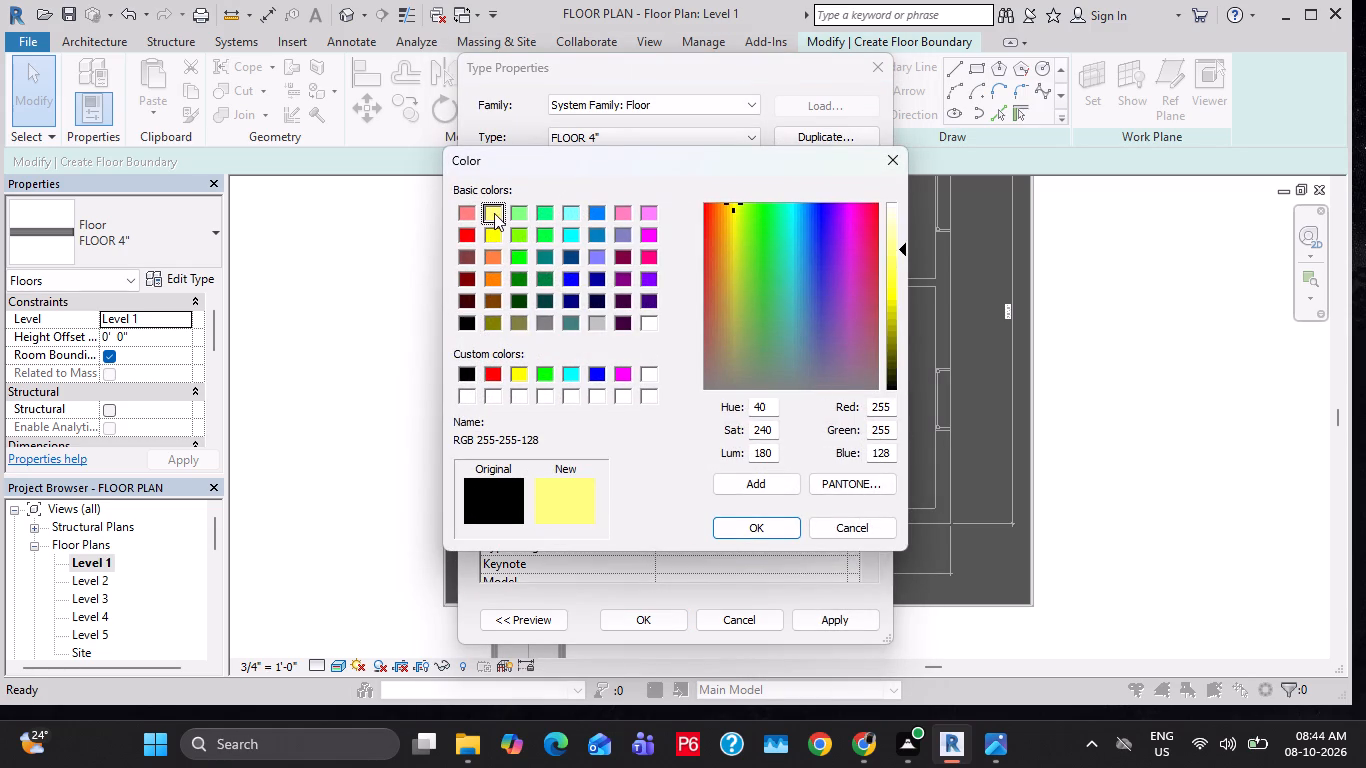
{"action": "left_click", "coordinate": [770, 486]}
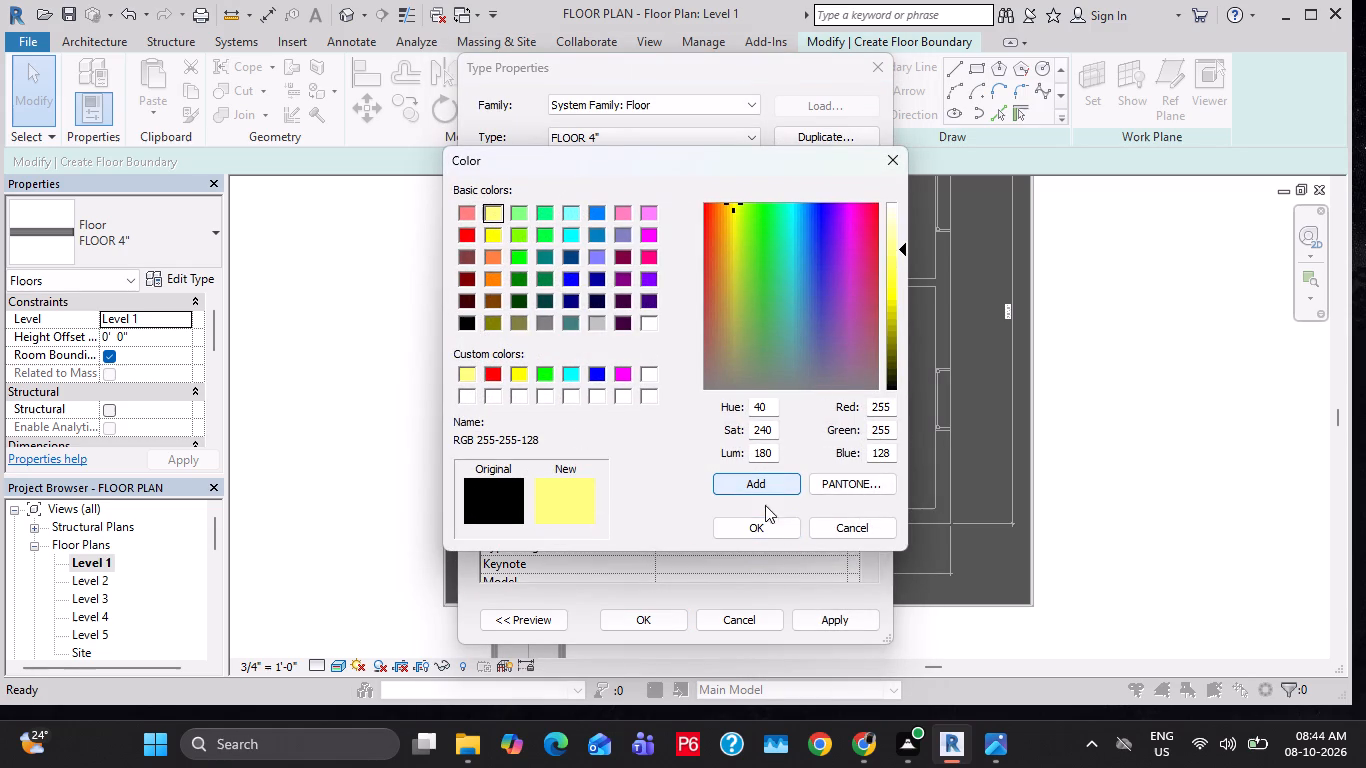
{"action": "left_click", "coordinate": [595, 496]}
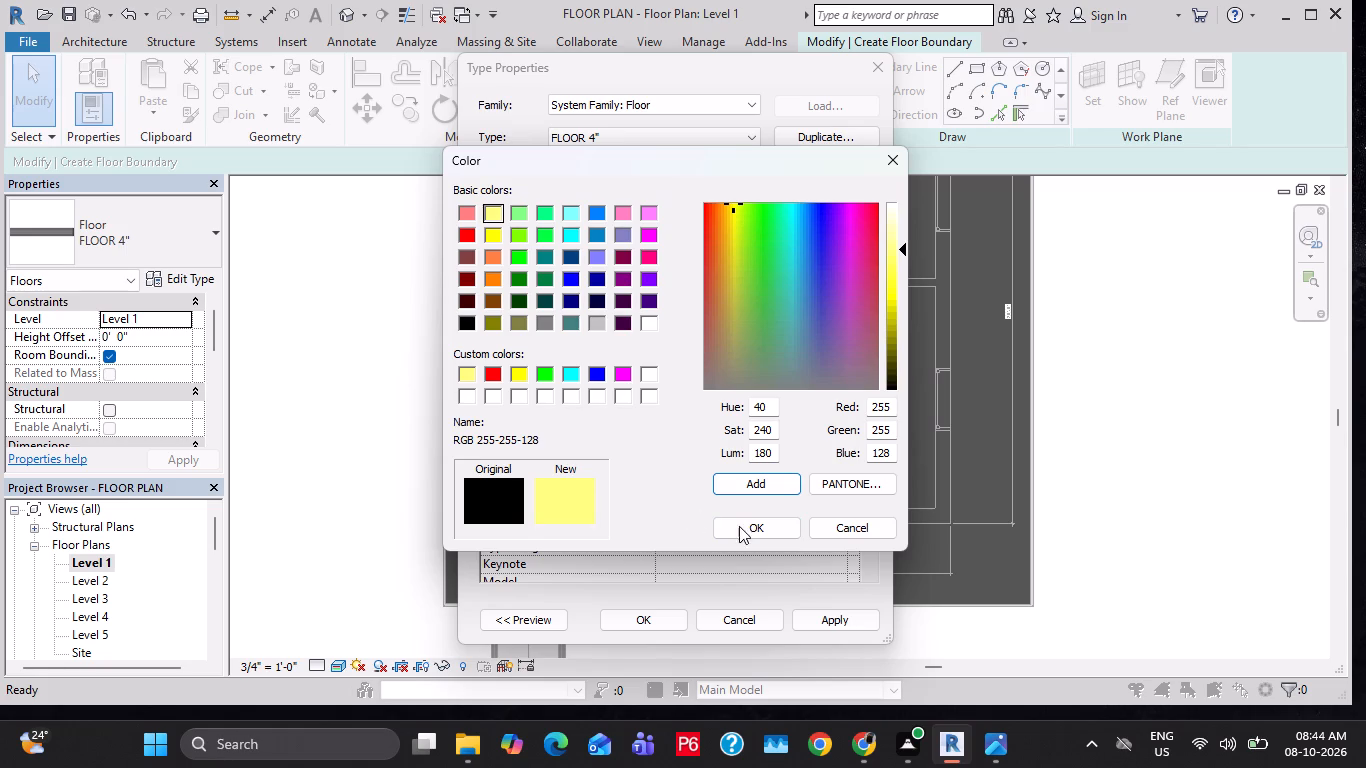
{"action": "left_click", "coordinate": [747, 525]}
{"action": "double_click", "coordinate": [813, 616]}
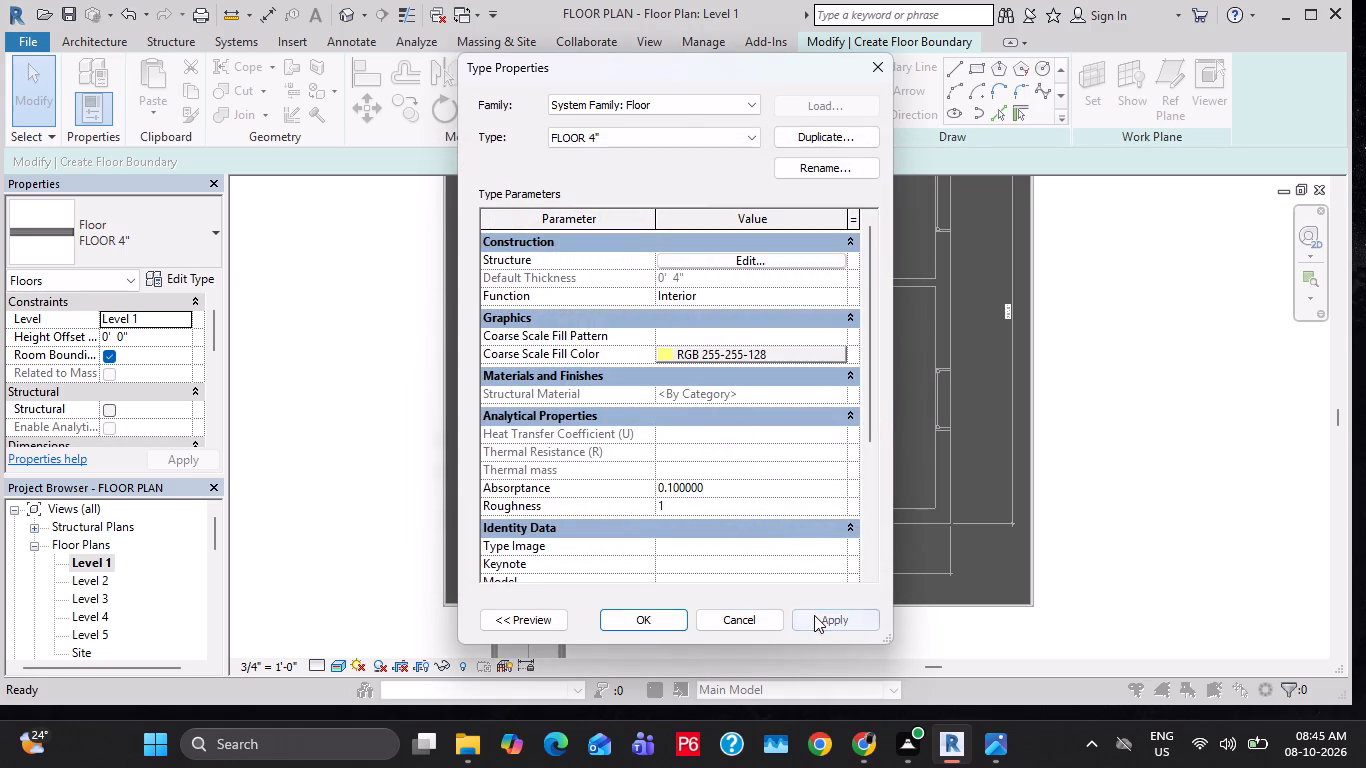
{"action": "left_click", "coordinate": [665, 626]}
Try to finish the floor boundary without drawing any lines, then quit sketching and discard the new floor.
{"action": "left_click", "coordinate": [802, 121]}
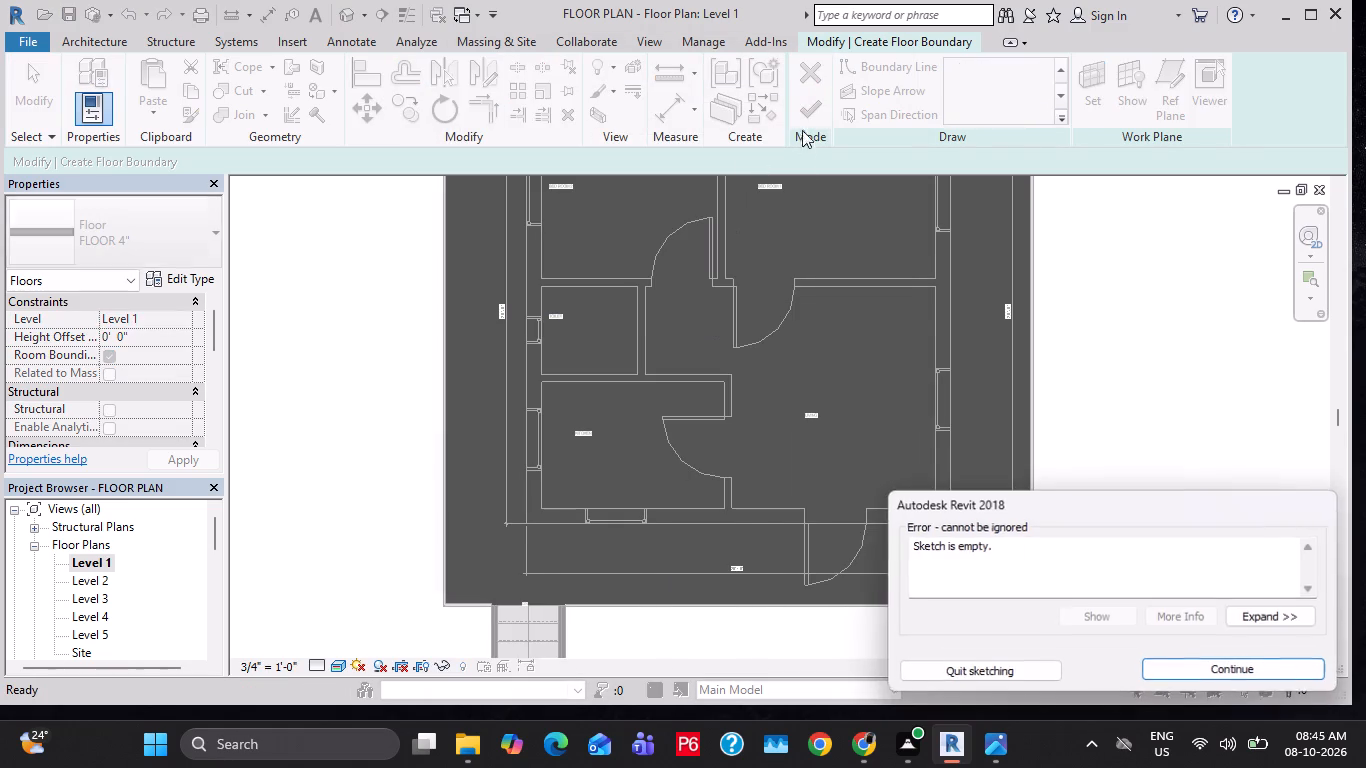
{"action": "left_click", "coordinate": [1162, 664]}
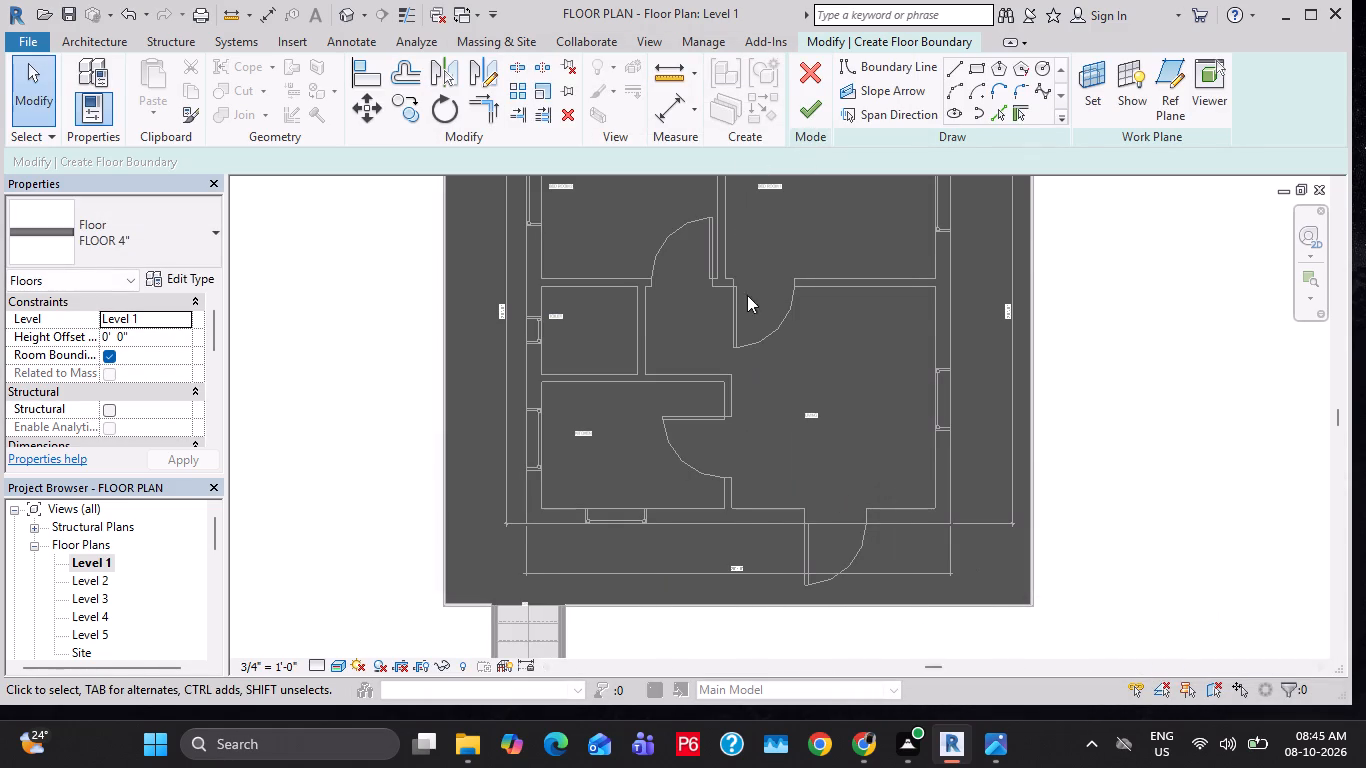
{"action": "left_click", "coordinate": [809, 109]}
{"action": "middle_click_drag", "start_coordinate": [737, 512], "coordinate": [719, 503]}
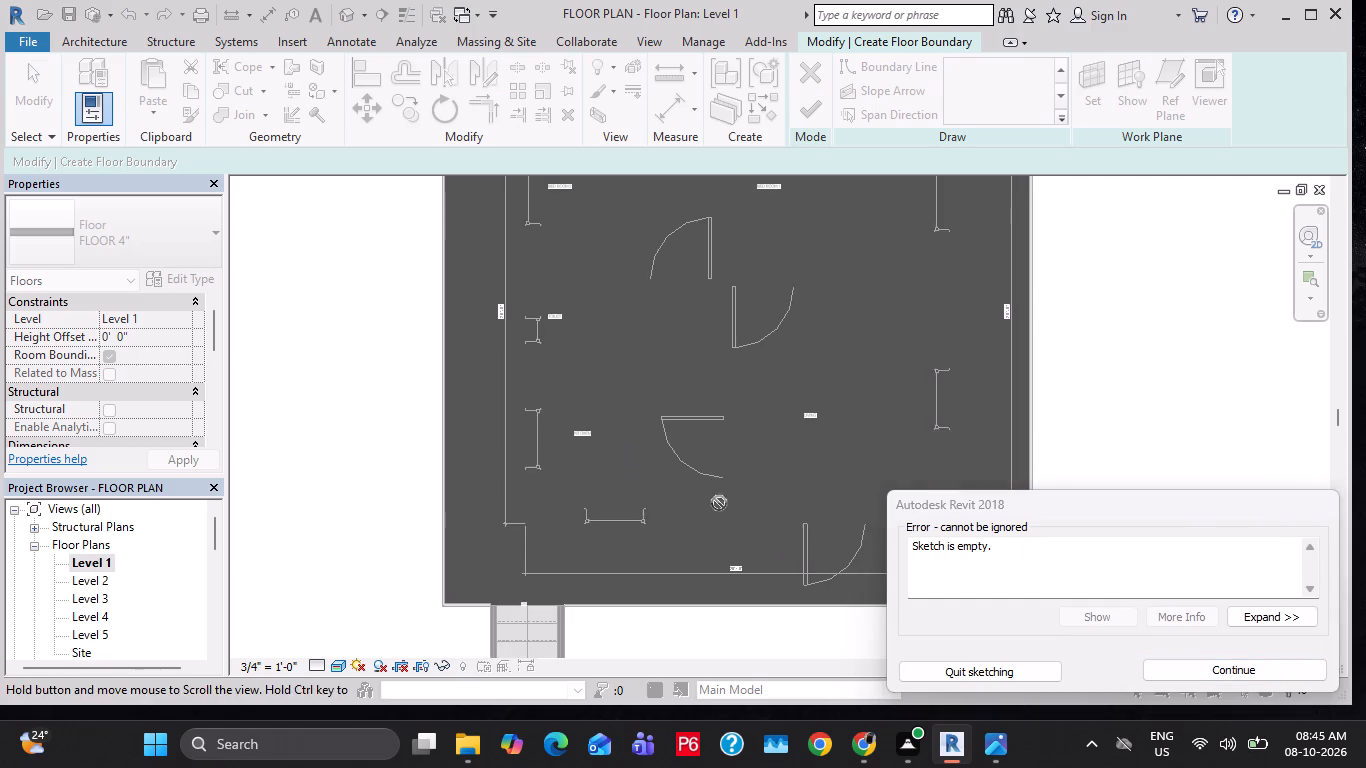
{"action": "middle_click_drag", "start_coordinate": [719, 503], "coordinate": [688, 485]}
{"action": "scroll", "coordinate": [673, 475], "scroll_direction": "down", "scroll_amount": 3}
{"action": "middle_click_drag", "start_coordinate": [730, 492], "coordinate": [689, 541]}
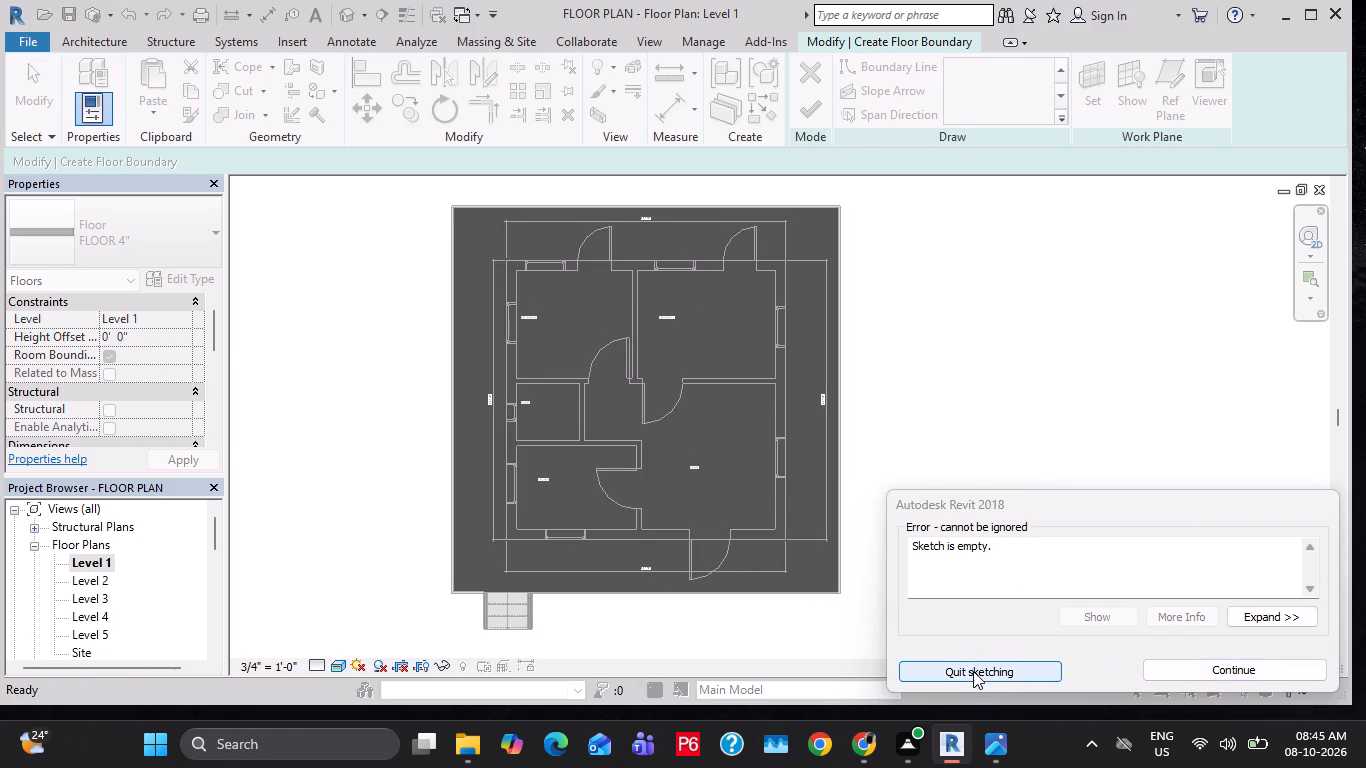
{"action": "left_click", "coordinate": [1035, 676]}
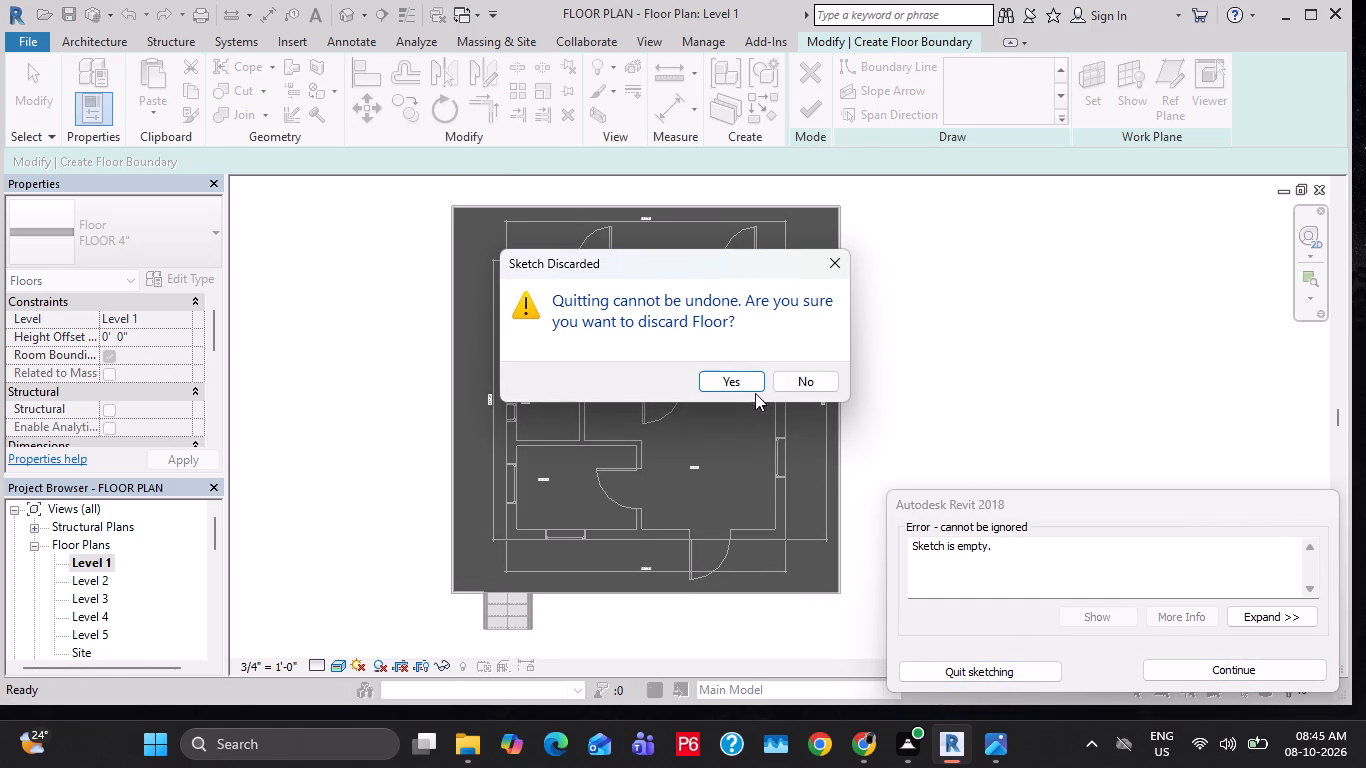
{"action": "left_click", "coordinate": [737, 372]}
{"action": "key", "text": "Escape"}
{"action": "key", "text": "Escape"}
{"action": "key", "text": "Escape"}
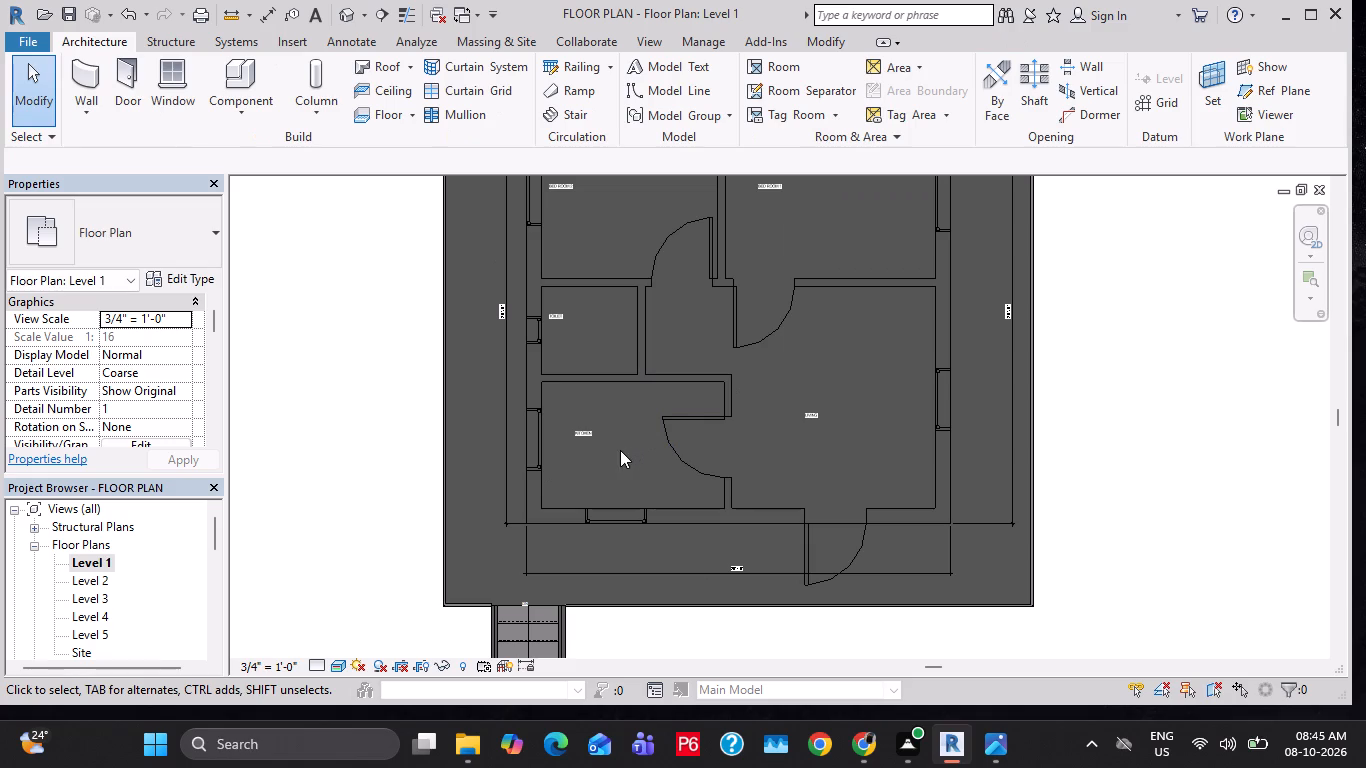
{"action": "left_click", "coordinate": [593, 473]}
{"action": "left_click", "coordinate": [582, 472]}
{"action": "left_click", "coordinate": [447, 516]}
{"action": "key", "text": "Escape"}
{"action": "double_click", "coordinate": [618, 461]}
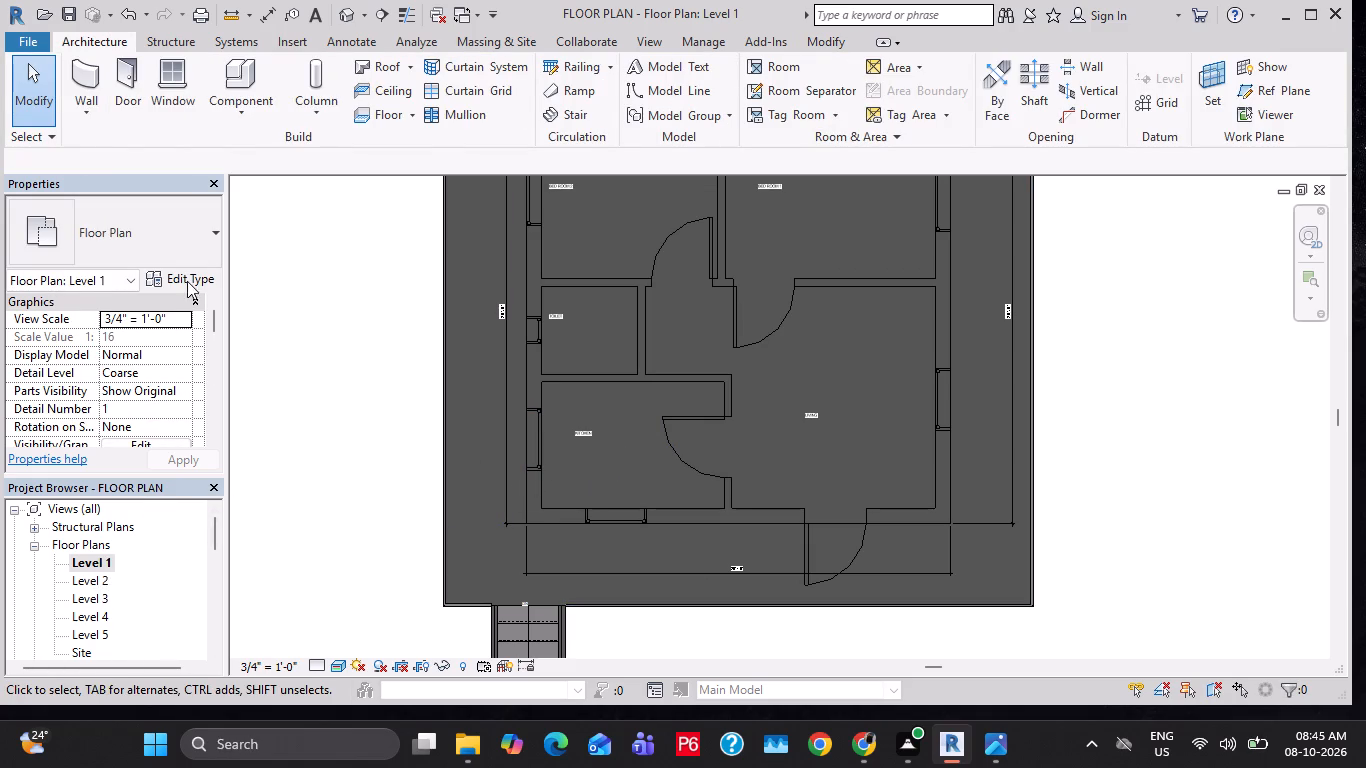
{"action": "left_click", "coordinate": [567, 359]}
Open the East building elevation and examine the house's wall, windows, railing and base.
{"action": "scroll", "coordinate": [88, 597], "scroll_direction": "down", "scroll_amount": 7}
{"action": "scroll", "coordinate": [82, 568], "scroll_direction": "up", "scroll_amount": 1}
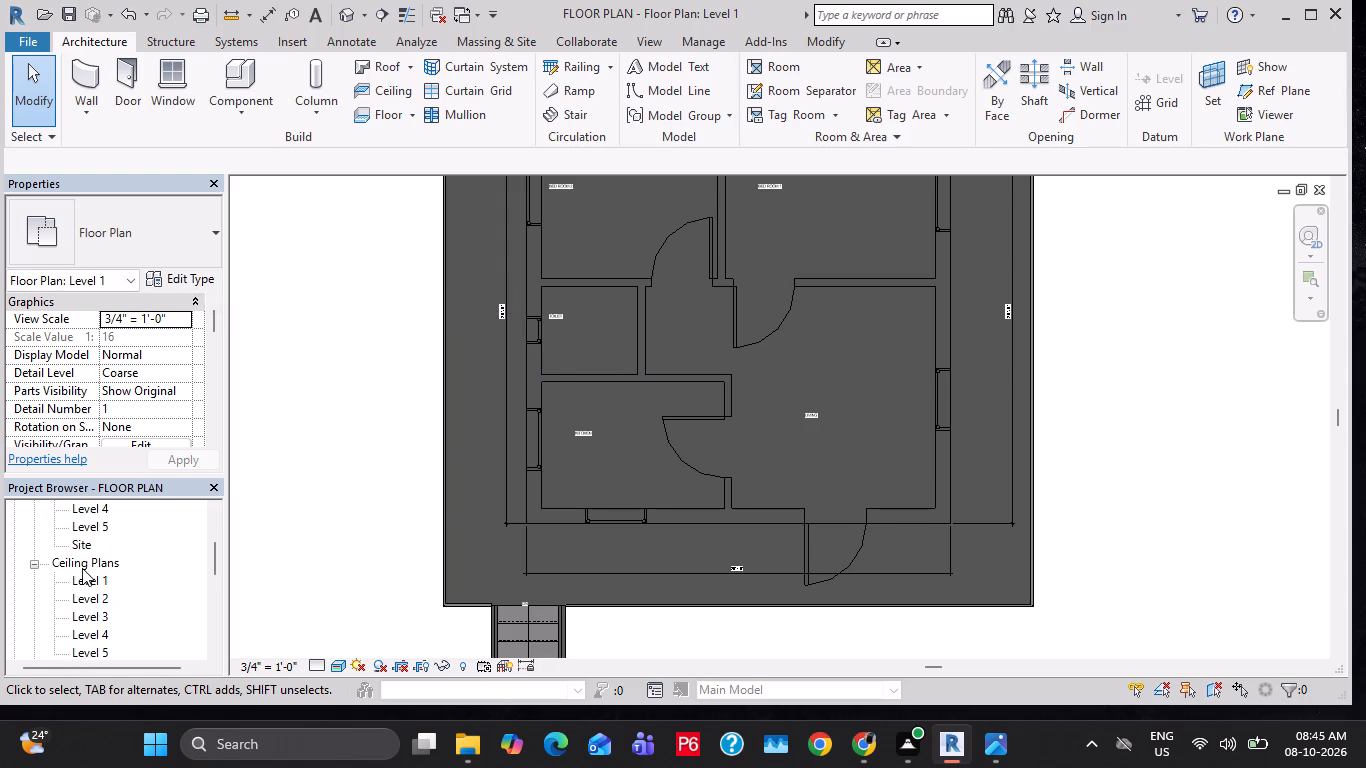
{"action": "scroll", "coordinate": [81, 566], "scroll_direction": "down", "scroll_amount": 1}
{"action": "scroll", "coordinate": [81, 566], "scroll_direction": "up", "scroll_amount": 2}
{"action": "scroll", "coordinate": [81, 566], "scroll_direction": "down", "scroll_amount": 4}
{"action": "scroll", "coordinate": [81, 566], "scroll_direction": "up", "scroll_amount": 5}
{"action": "scroll", "coordinate": [81, 566], "scroll_direction": "down", "scroll_amount": 12}
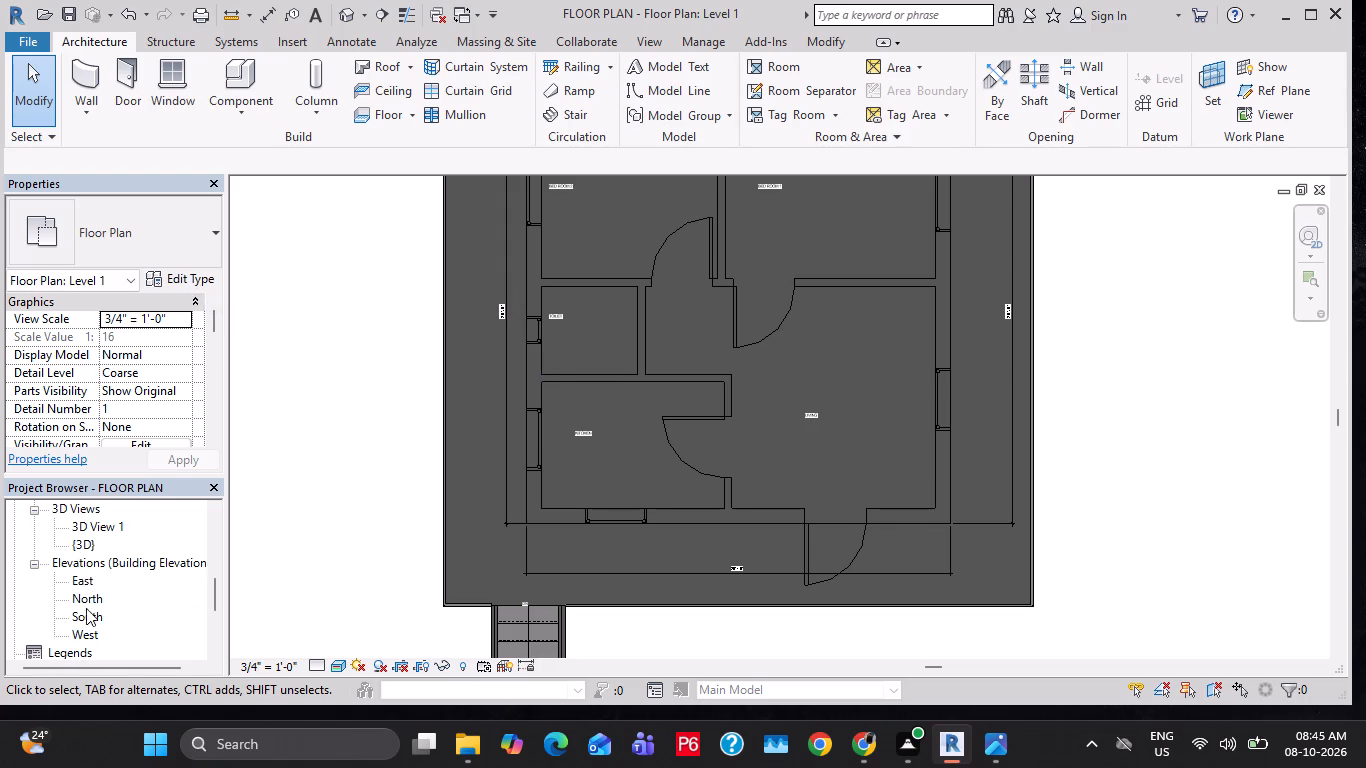
{"action": "double_click", "coordinate": [88, 566]}
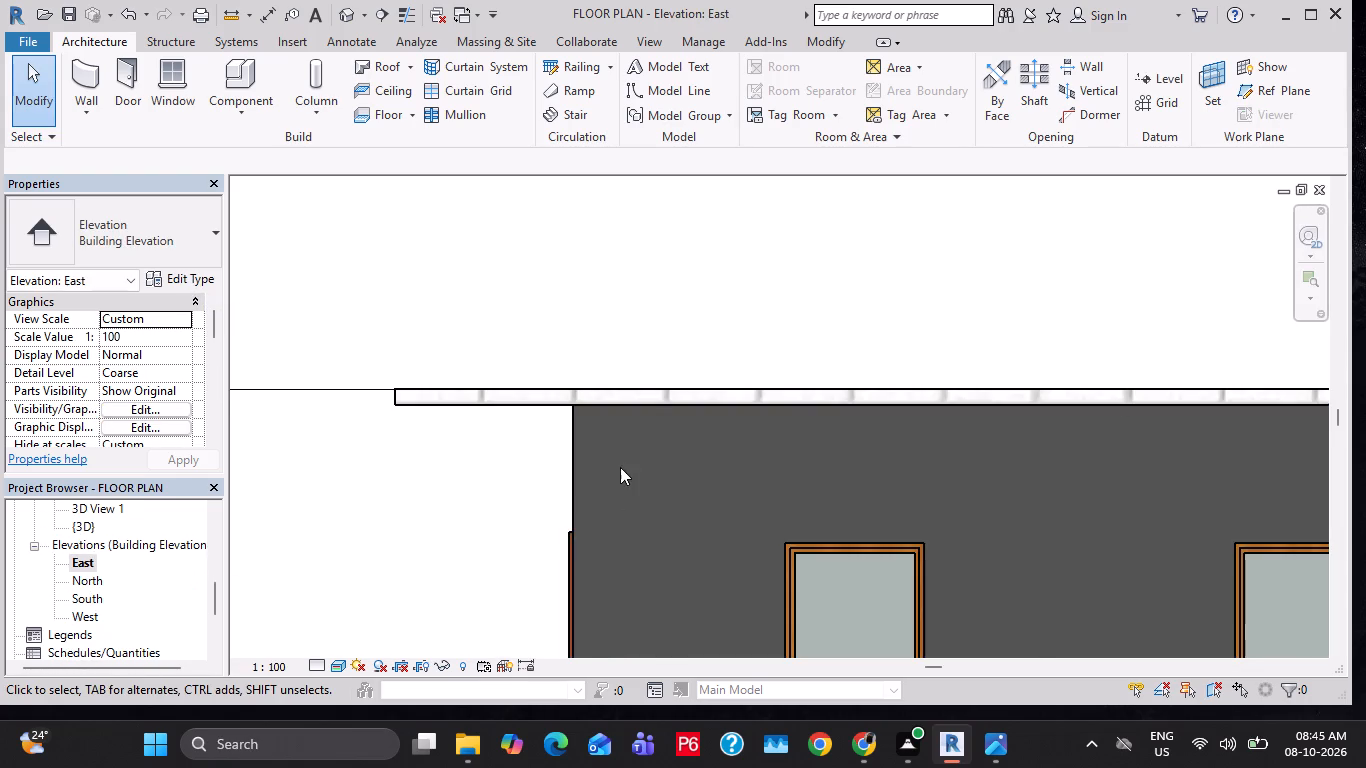
{"action": "scroll", "coordinate": [620, 467], "scroll_direction": "down", "scroll_amount": 7}
{"action": "middle_click_drag", "start_coordinate": [655, 565], "coordinate": [653, 525]}
{"action": "scroll", "coordinate": [802, 683], "scroll_direction": "up", "scroll_amount": 3}
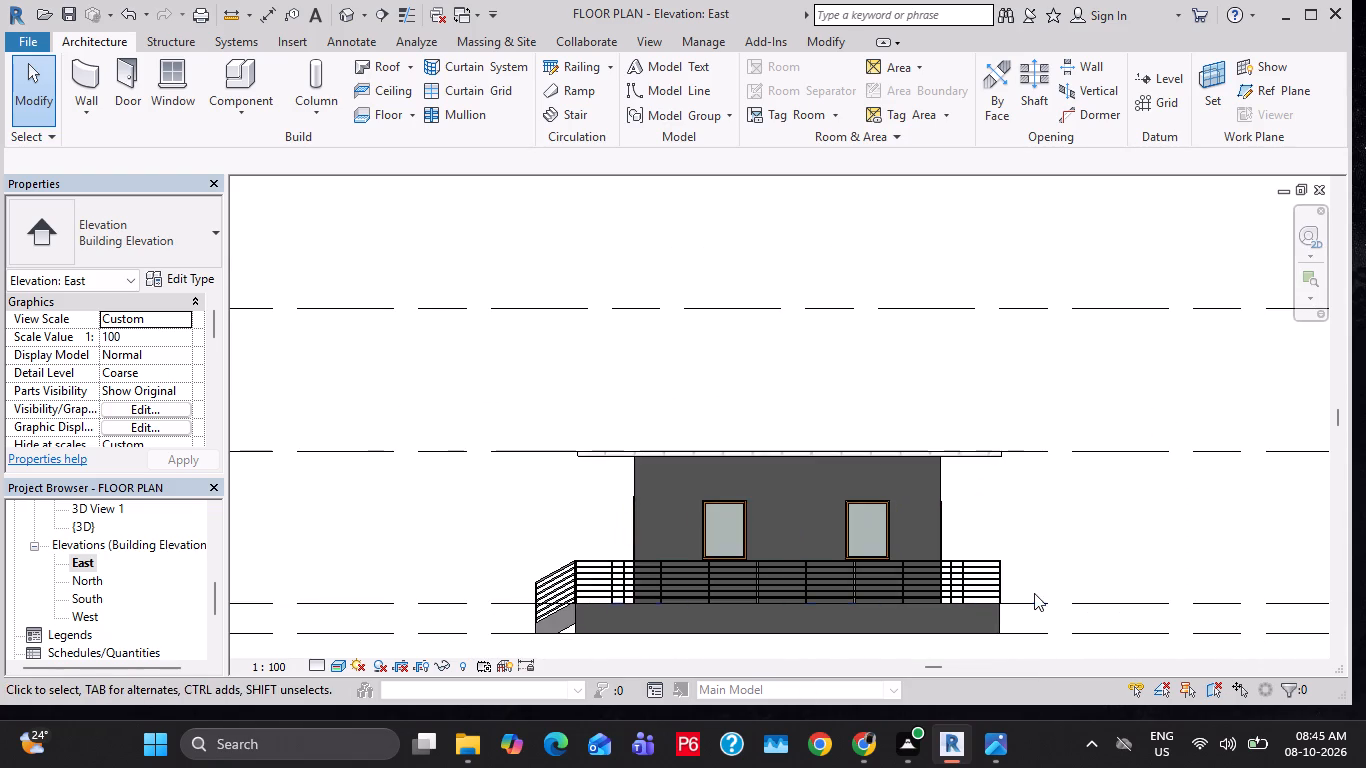
{"action": "scroll", "coordinate": [1034, 593], "scroll_direction": "up", "scroll_amount": 3}
{"action": "scroll", "coordinate": [917, 540], "scroll_direction": "up", "scroll_amount": 3}
{"action": "middle_click_drag", "start_coordinate": [817, 528], "coordinate": [842, 473], "text": "shift"}
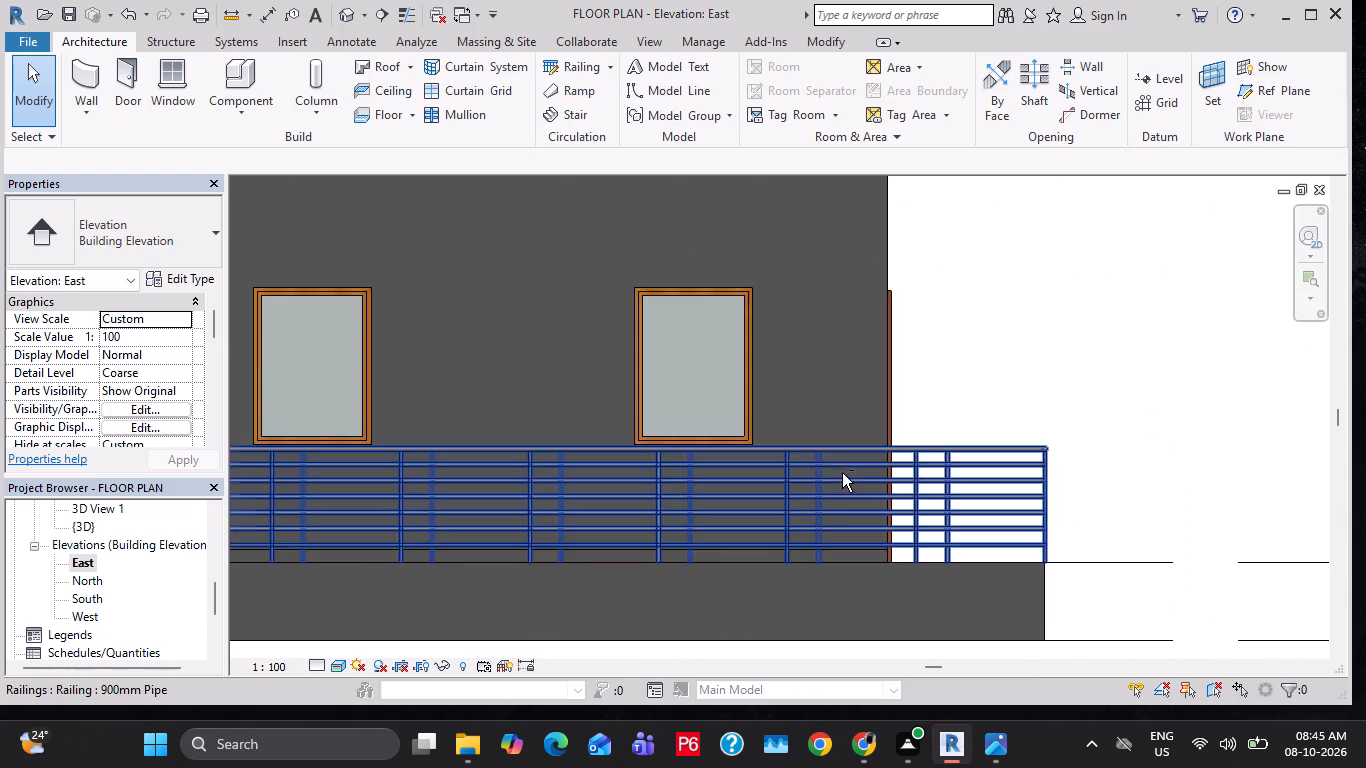
{"action": "middle_click_drag", "start_coordinate": [841, 484], "coordinate": [747, 589]}
{"action": "scroll", "coordinate": [809, 476], "scroll_direction": "down", "scroll_amount": 3}
{"action": "middle_click_drag", "start_coordinate": [848, 454], "coordinate": [839, 474], "text": "shift"}
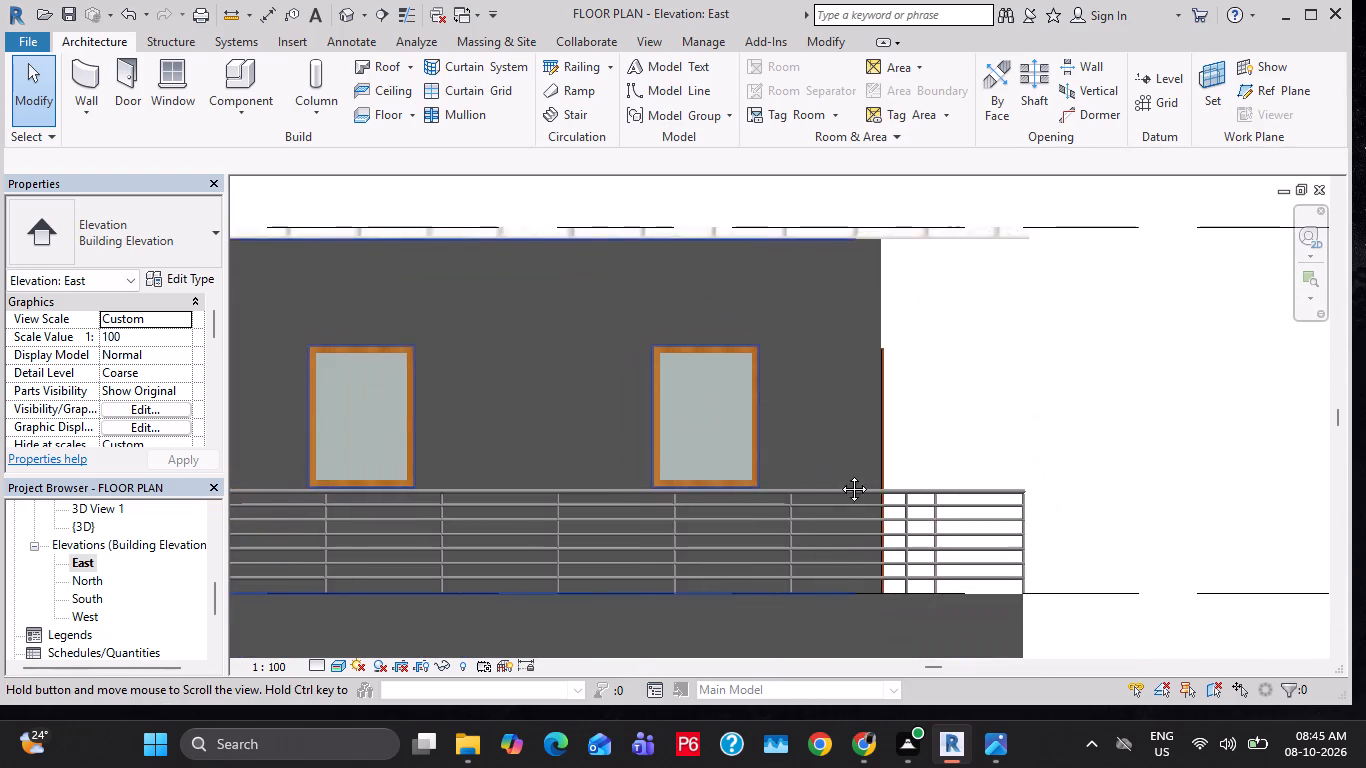
{"action": "middle_click_drag", "start_coordinate": [839, 474], "coordinate": [907, 464], "text": "shift"}
{"action": "left_click_drag", "start_coordinate": [922, 457], "coordinate": [891, 485], "text": "shift"}
{"action": "left_click", "coordinate": [1143, 439]}
{"action": "middle_click_drag", "start_coordinate": [941, 447], "coordinate": [908, 472]}
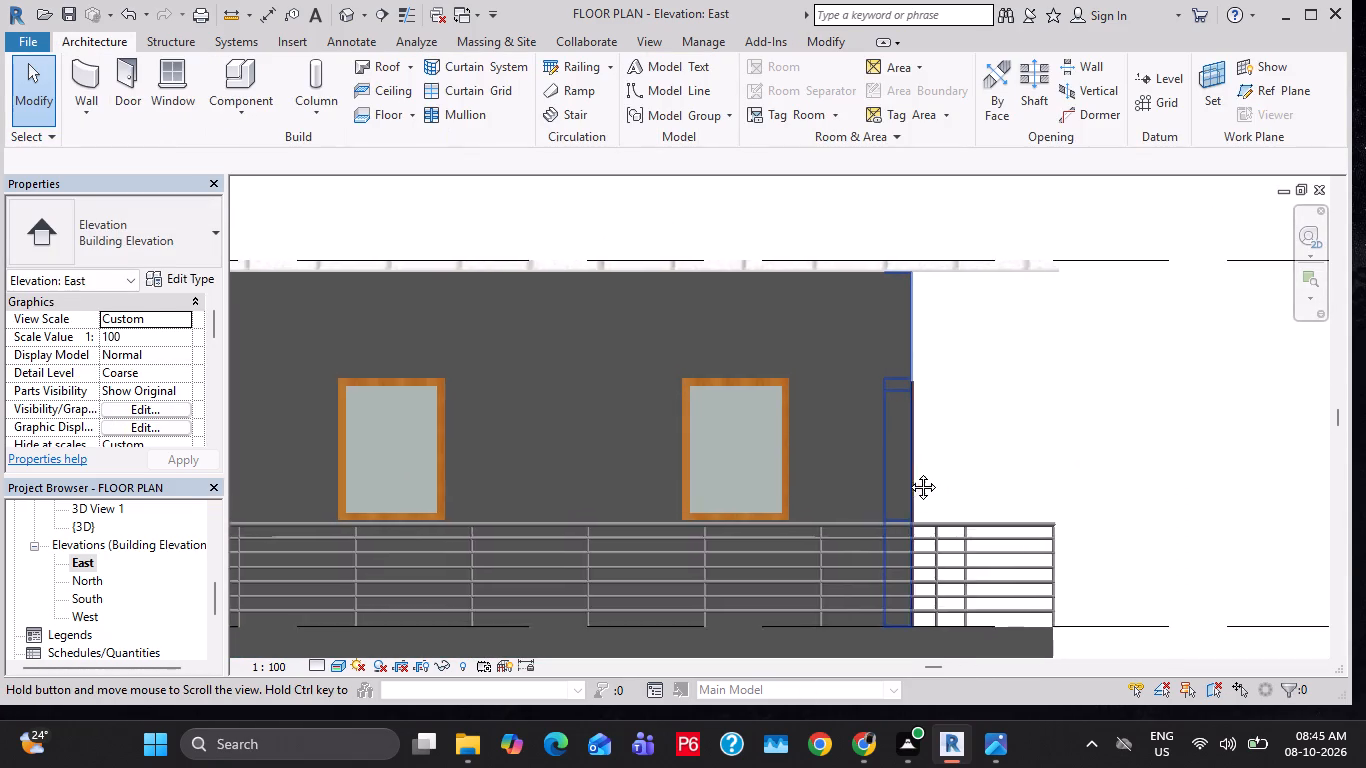
{"action": "middle_click_drag", "start_coordinate": [908, 472], "coordinate": [973, 411]}
{"action": "middle_click_drag", "start_coordinate": [902, 443], "coordinate": [878, 472]}
{"action": "middle_click_drag", "start_coordinate": [991, 417], "coordinate": [891, 467], "text": "ctrl"}
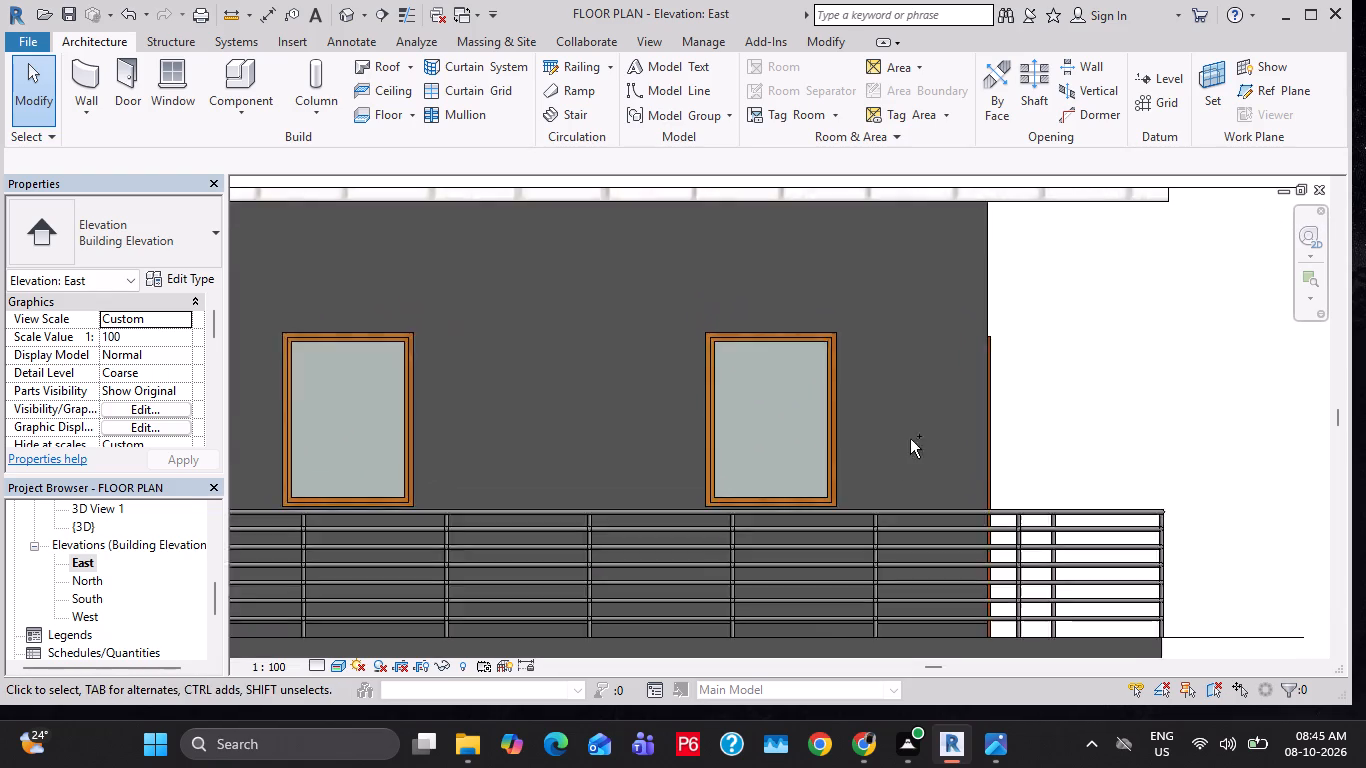
{"action": "scroll", "coordinate": [911, 437], "scroll_direction": "down", "scroll_amount": 4}
{"action": "middle_click_drag", "start_coordinate": [983, 430], "coordinate": [1016, 425], "text": "shift"}
{"action": "scroll", "coordinate": [1015, 425], "scroll_direction": "down", "scroll_amount": 2}
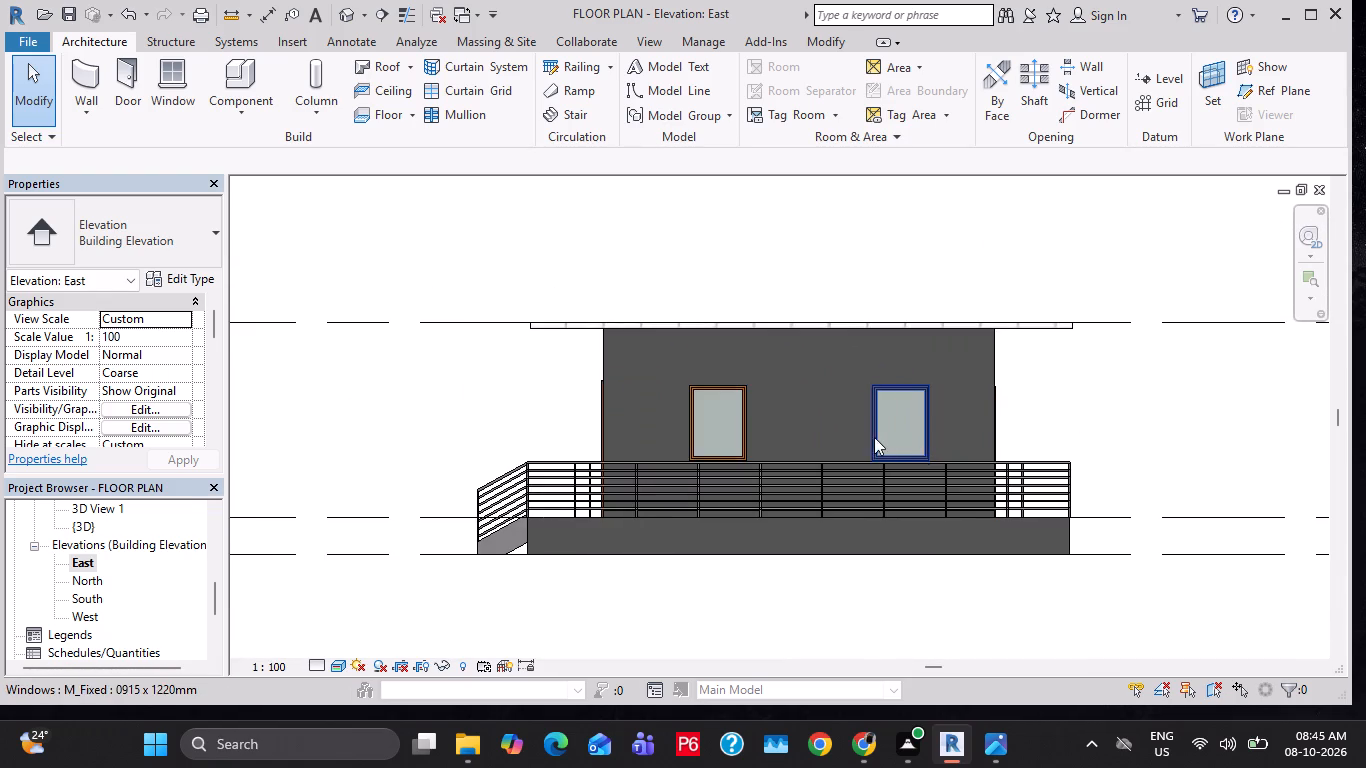
{"action": "scroll", "coordinate": [626, 549], "scroll_direction": "up", "scroll_amount": 5}
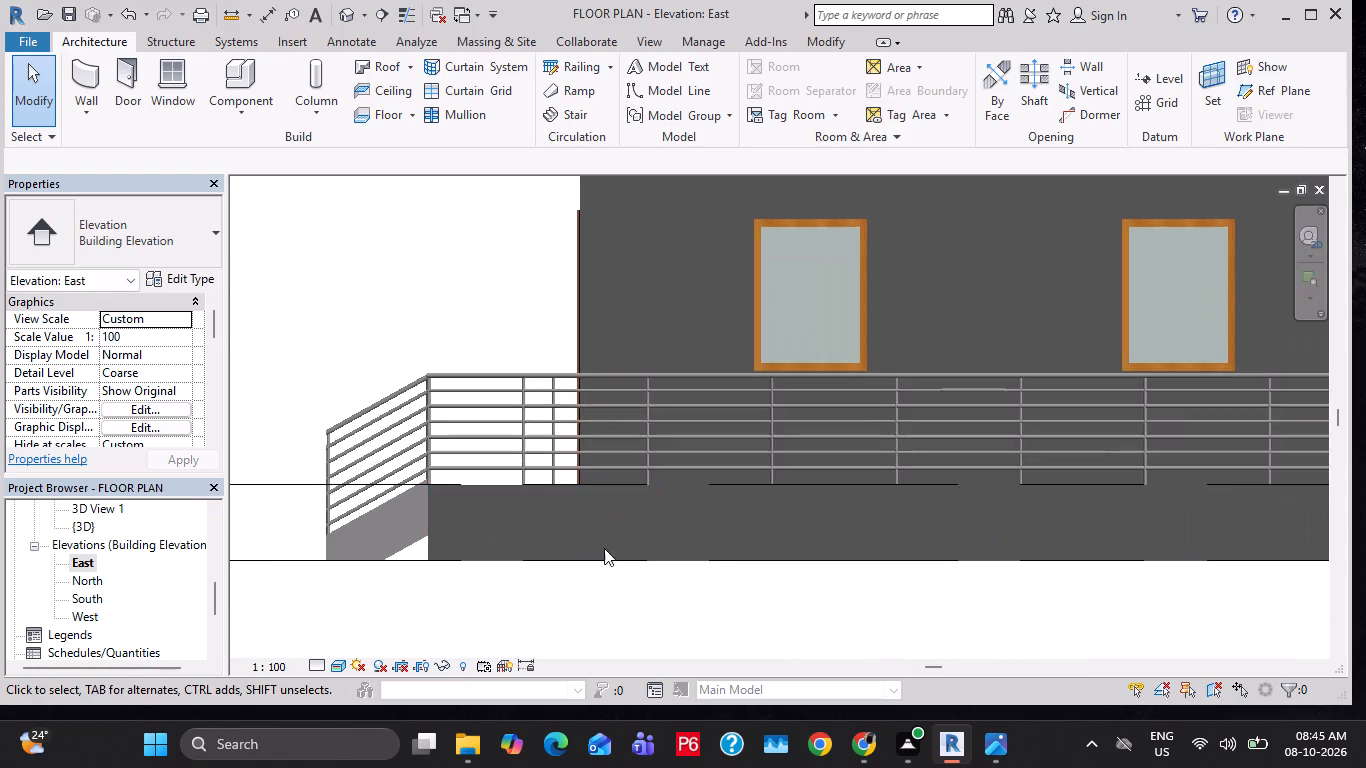
{"action": "scroll", "coordinate": [92, 554], "scroll_direction": "up", "scroll_amount": 16}
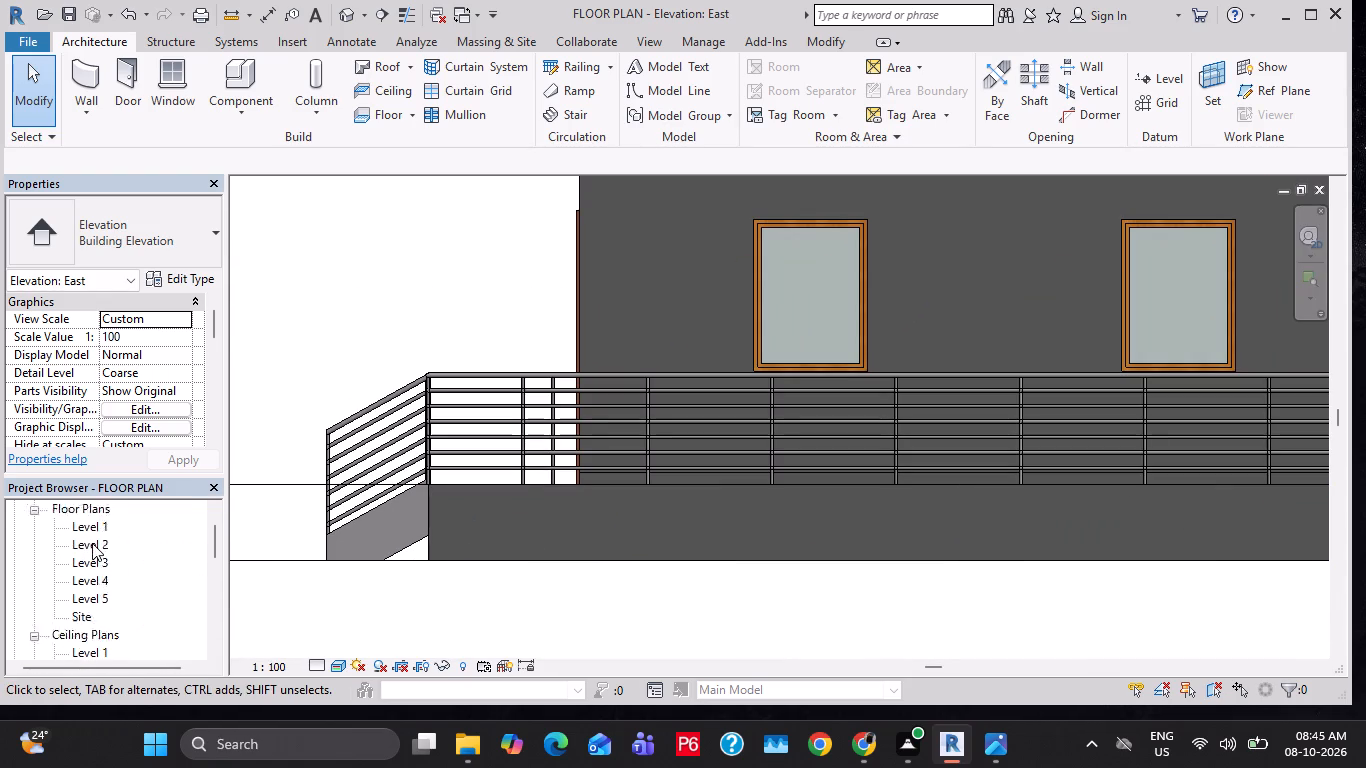
Return to the Level 1 floor plan view.
{"action": "scroll", "coordinate": [92, 543], "scroll_direction": "up", "scroll_amount": 5}
{"action": "double_click", "coordinate": [78, 563]}
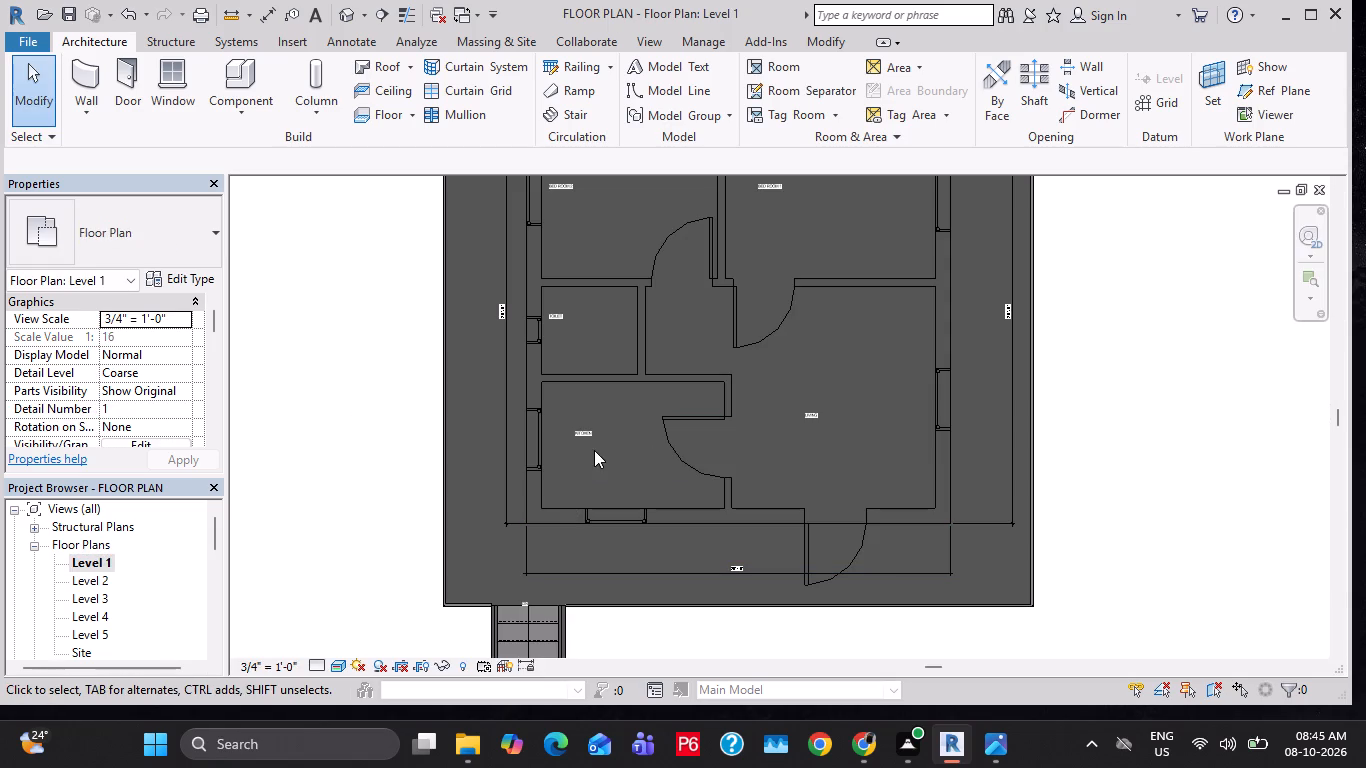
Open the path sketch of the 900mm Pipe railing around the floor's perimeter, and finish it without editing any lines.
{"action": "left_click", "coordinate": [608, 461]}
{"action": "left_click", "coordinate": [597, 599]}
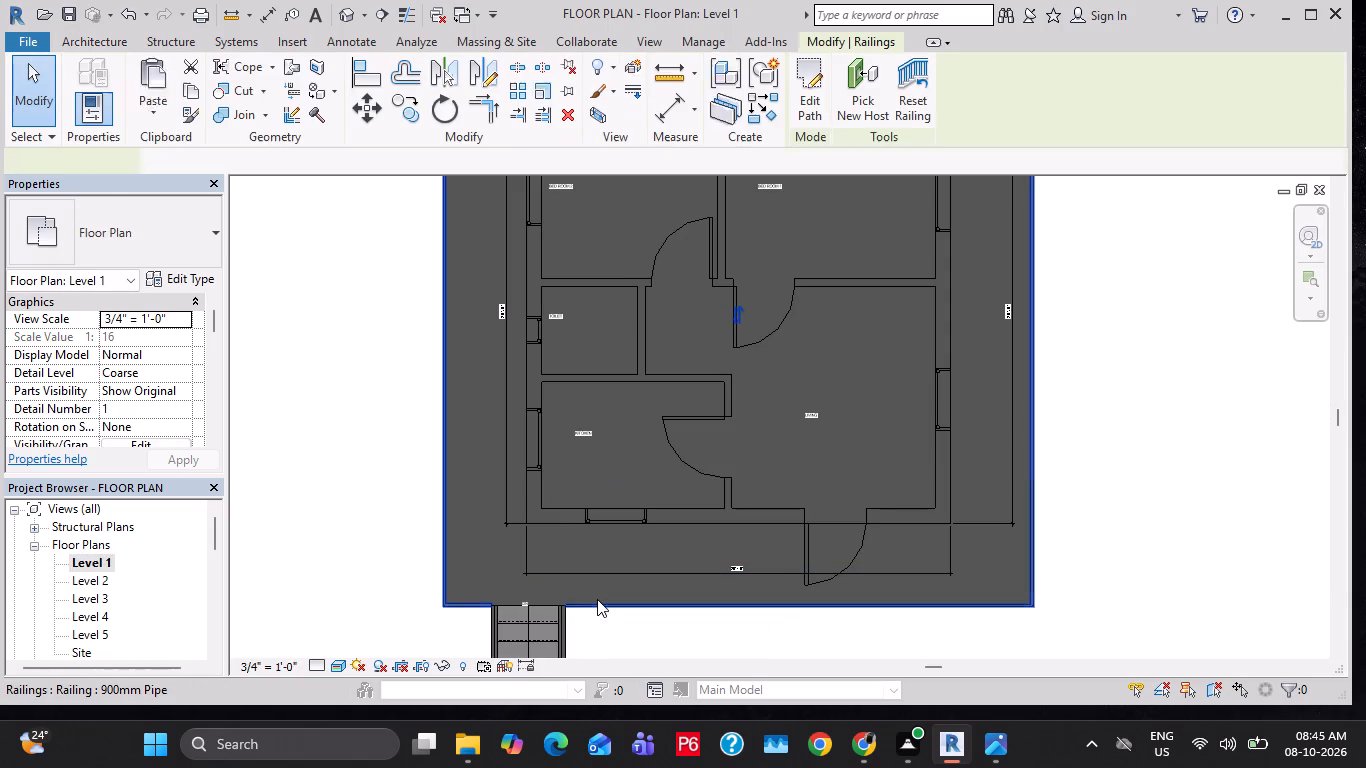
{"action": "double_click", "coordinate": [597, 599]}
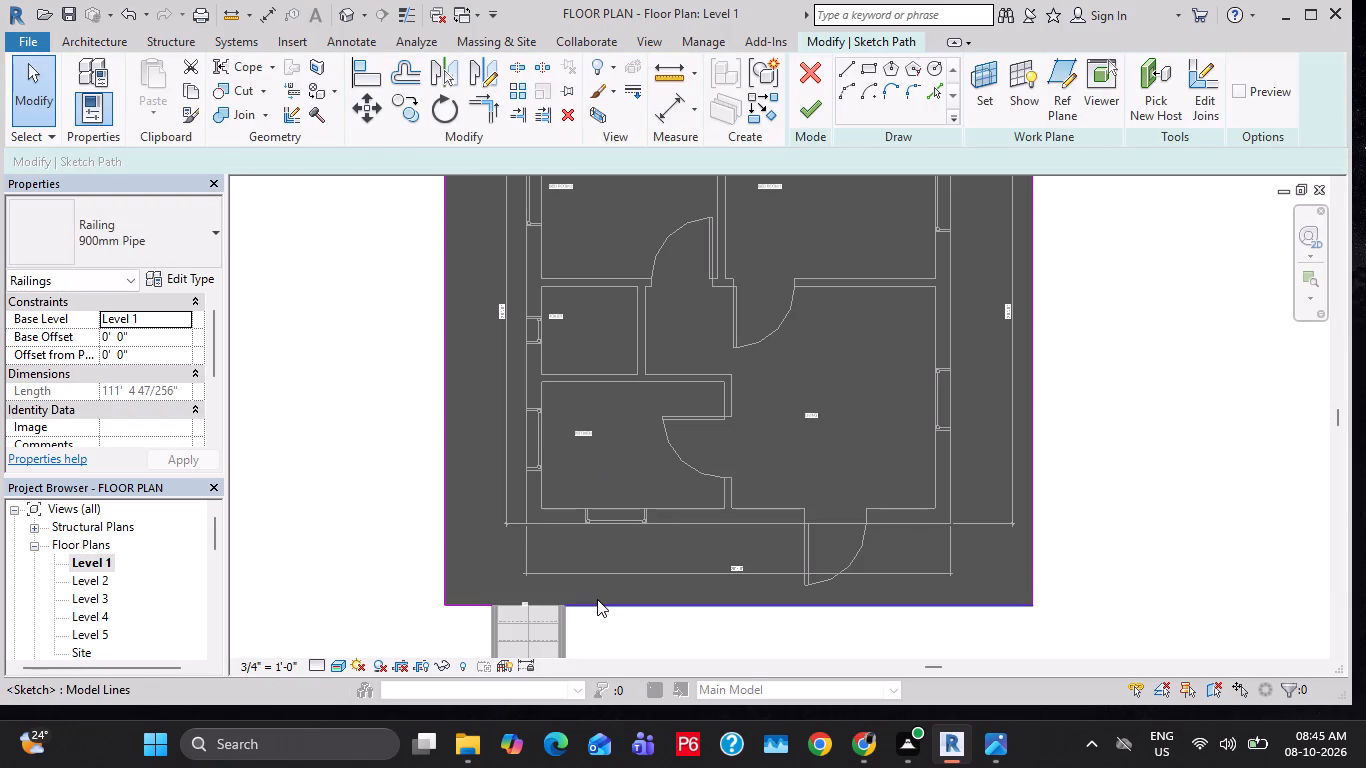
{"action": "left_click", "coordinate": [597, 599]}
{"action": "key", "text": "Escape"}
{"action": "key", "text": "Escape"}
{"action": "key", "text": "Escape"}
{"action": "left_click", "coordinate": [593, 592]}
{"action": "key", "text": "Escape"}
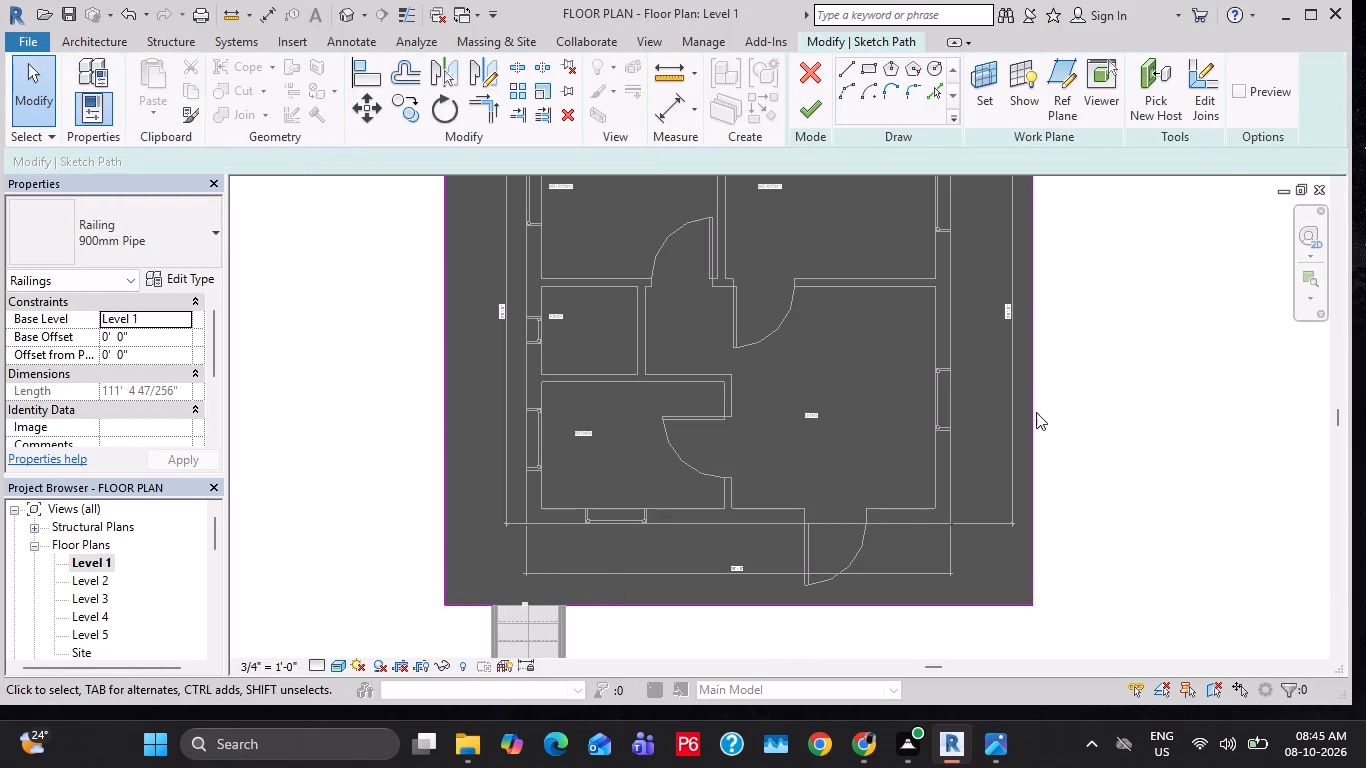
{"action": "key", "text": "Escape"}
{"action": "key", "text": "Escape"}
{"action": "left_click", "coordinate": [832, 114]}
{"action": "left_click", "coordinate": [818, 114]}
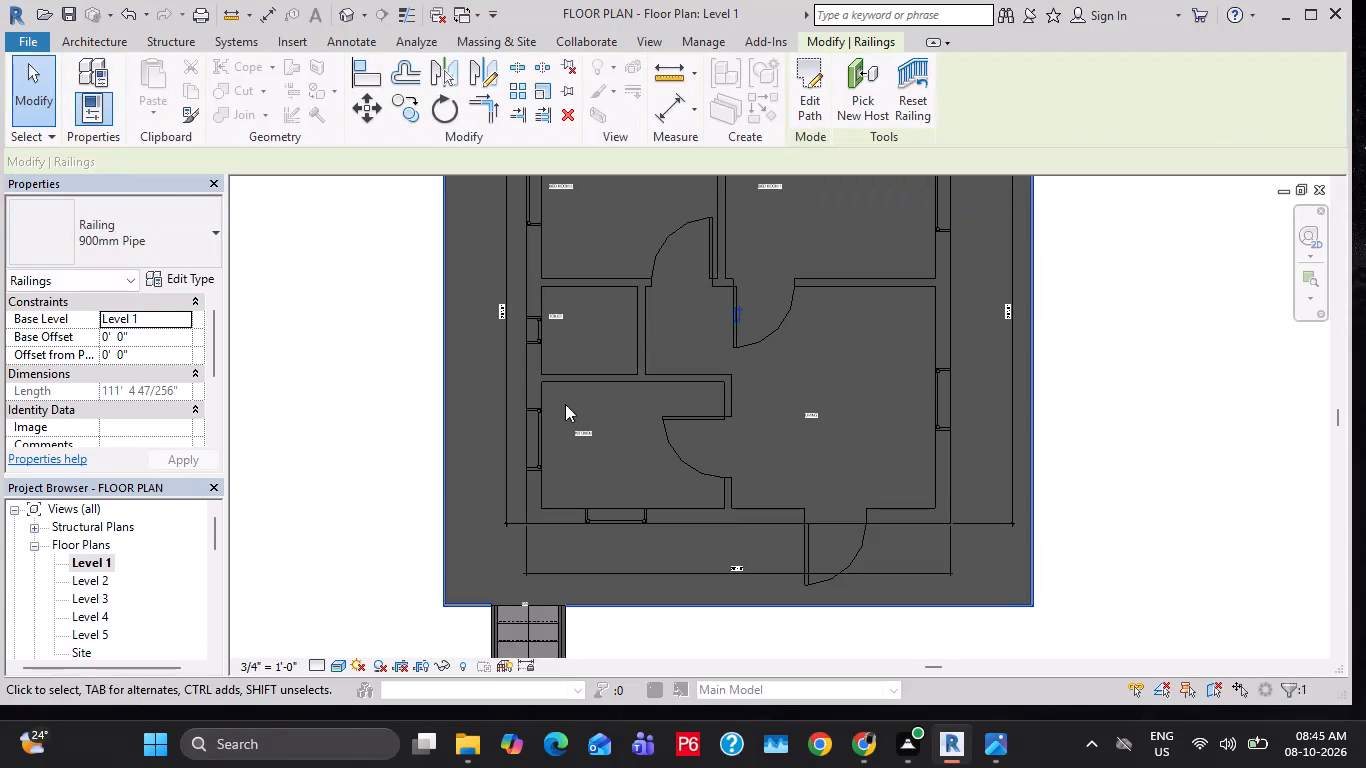
Select the perimeter railing, inspect its type properties and close them without making changes.
{"action": "left_click", "coordinate": [478, 485]}
{"action": "left_click", "coordinate": [441, 492]}
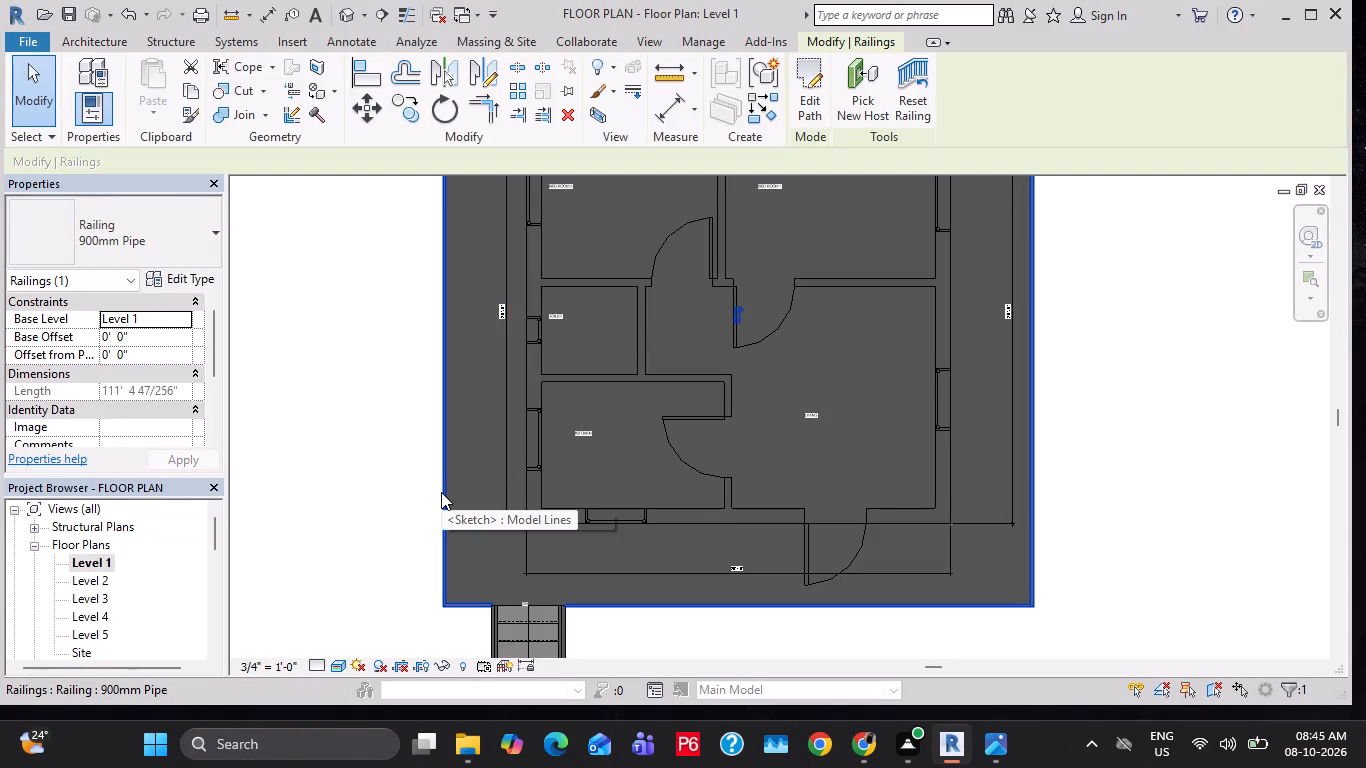
{"action": "left_click", "coordinate": [192, 274]}
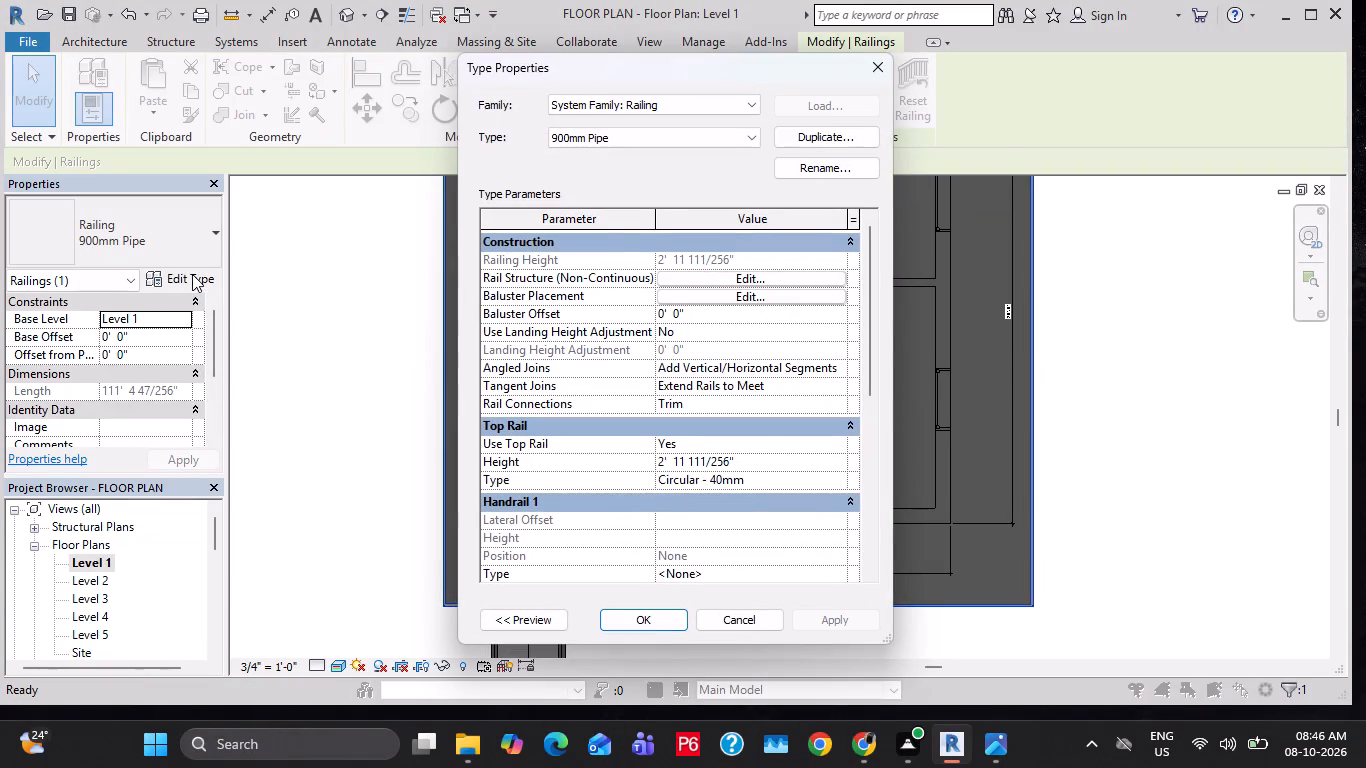
{"action": "left_click", "coordinate": [874, 72]}
Hide the Properties palette.
{"action": "left_click", "coordinate": [485, 405]}
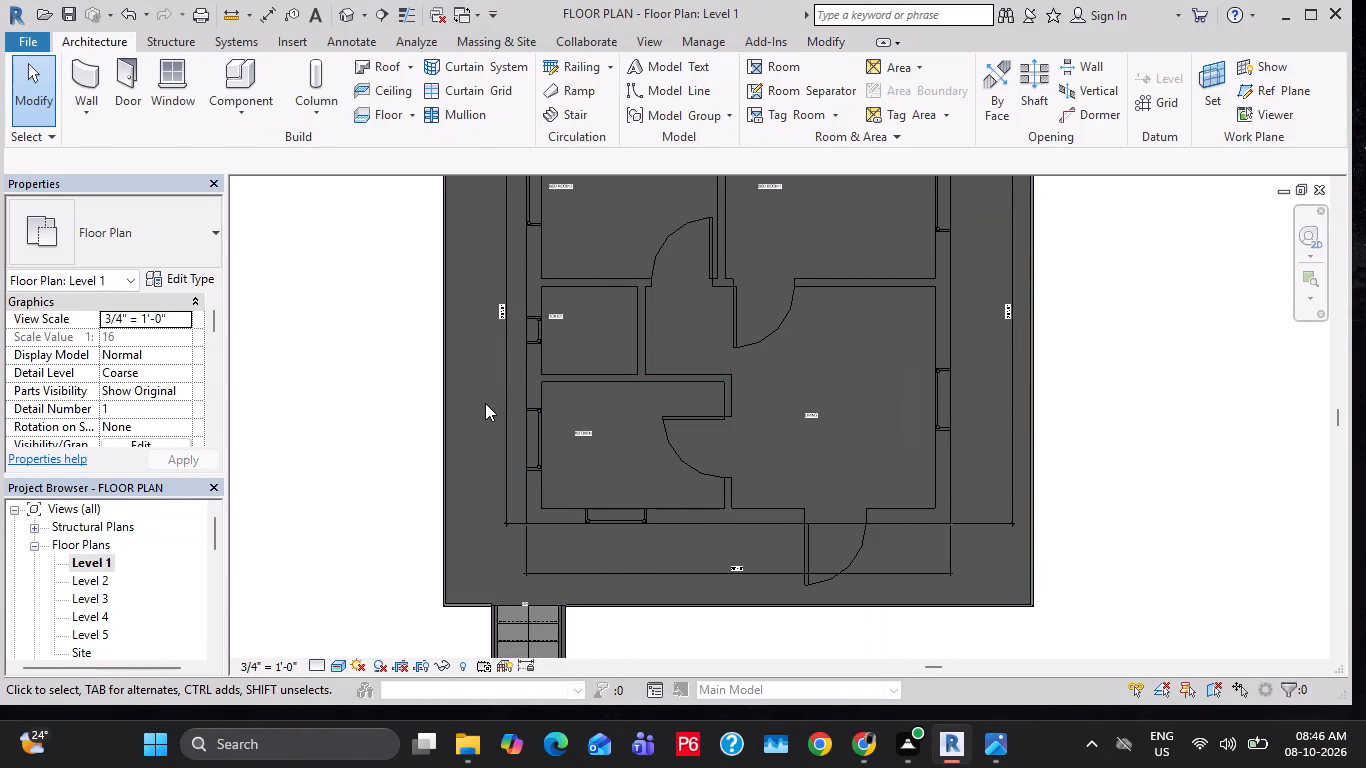
{"action": "right_click", "coordinate": [484, 399]}
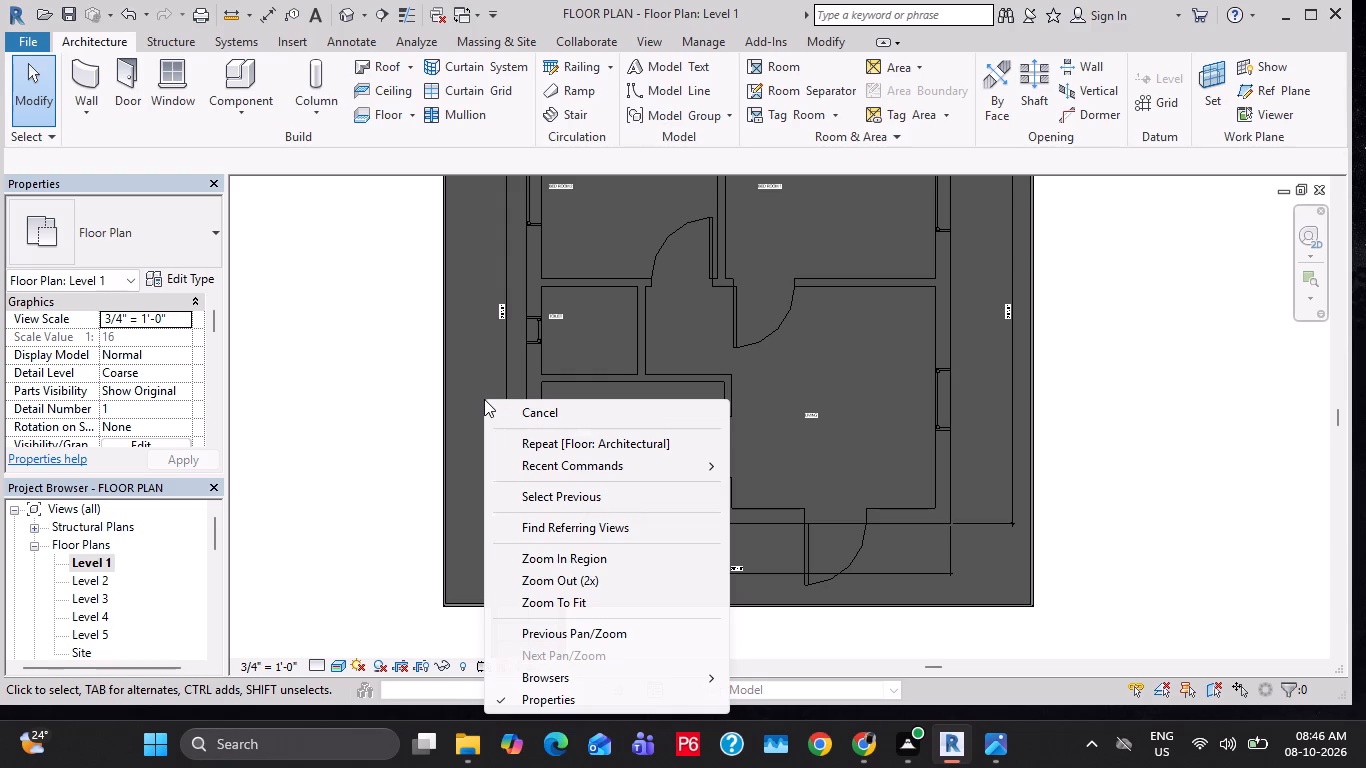
{"action": "left_click", "coordinate": [557, 697]}
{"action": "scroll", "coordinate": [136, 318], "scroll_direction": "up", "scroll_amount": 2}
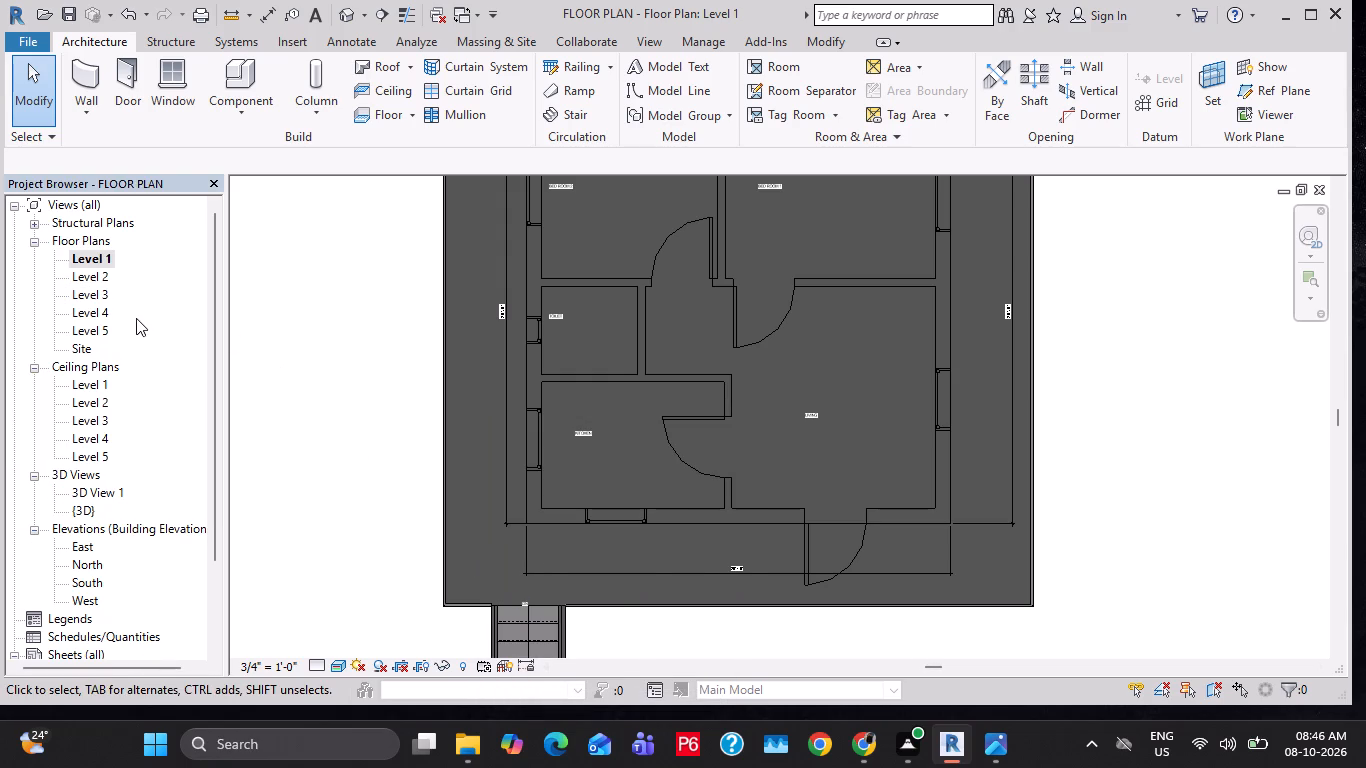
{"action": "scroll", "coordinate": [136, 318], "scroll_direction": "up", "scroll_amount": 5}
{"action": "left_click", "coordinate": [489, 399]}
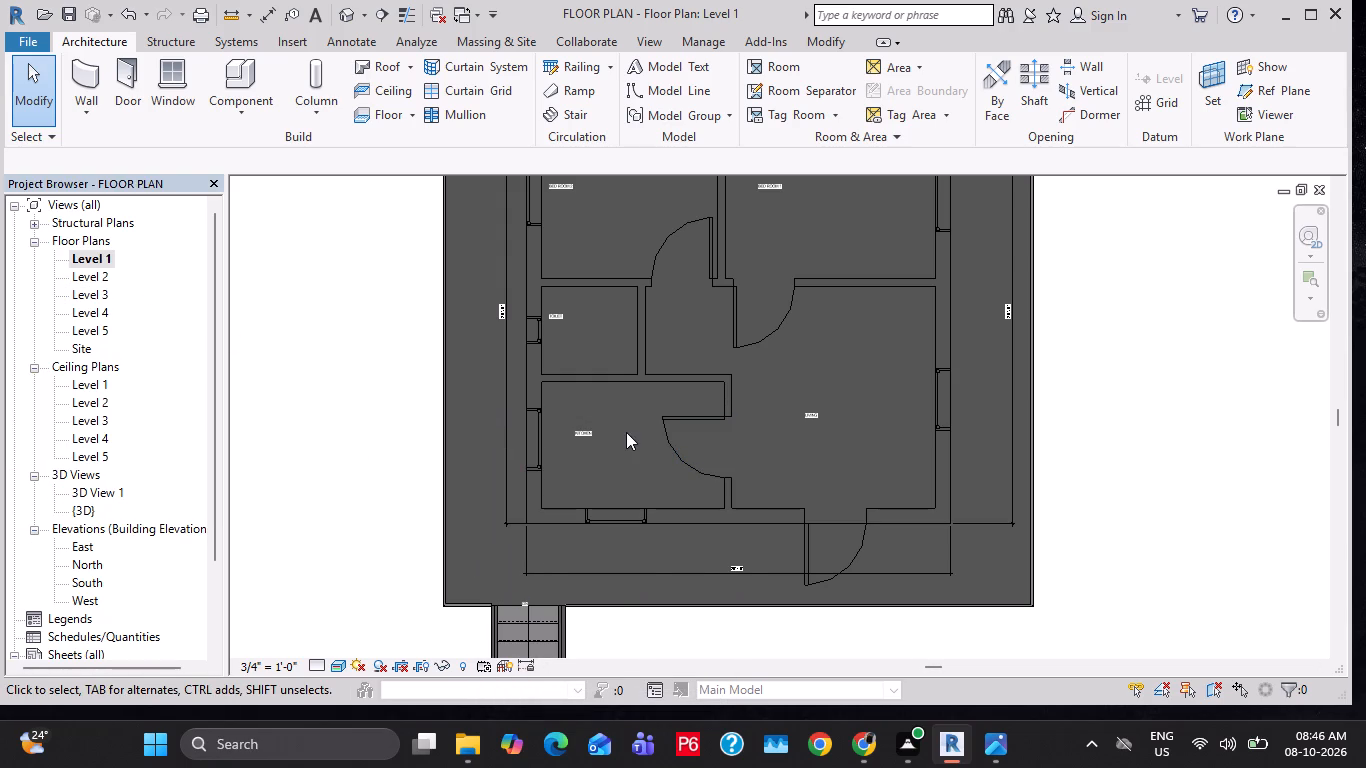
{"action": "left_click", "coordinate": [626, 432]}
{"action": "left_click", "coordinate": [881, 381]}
Open the default 3D view and examine the perimeter railing, windows, doors and outer walls of the house.
{"action": "left_click", "coordinate": [347, 12]}
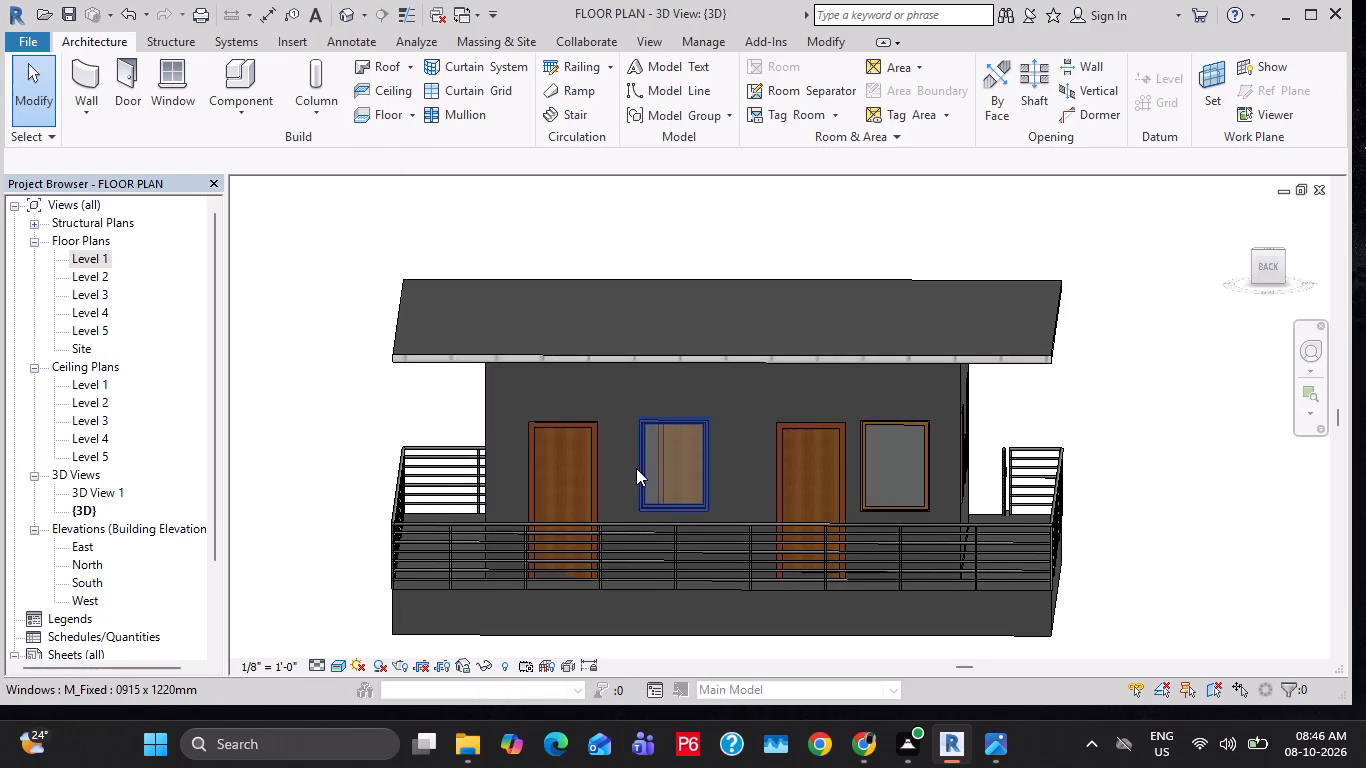
{"action": "scroll", "coordinate": [444, 513], "scroll_direction": "up", "scroll_amount": 5}
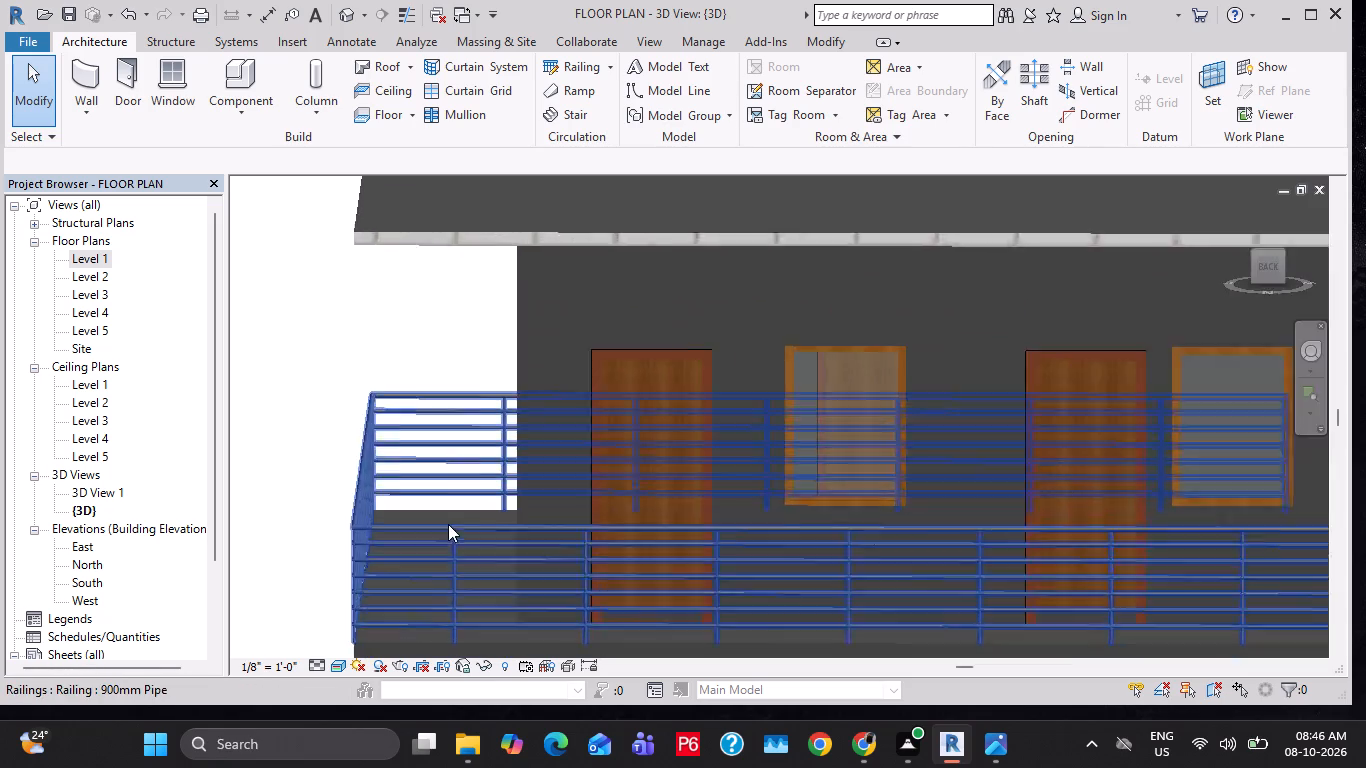
{"action": "scroll", "coordinate": [448, 524], "scroll_direction": "up", "scroll_amount": 16}
{"action": "left_click", "coordinate": [675, 517]}
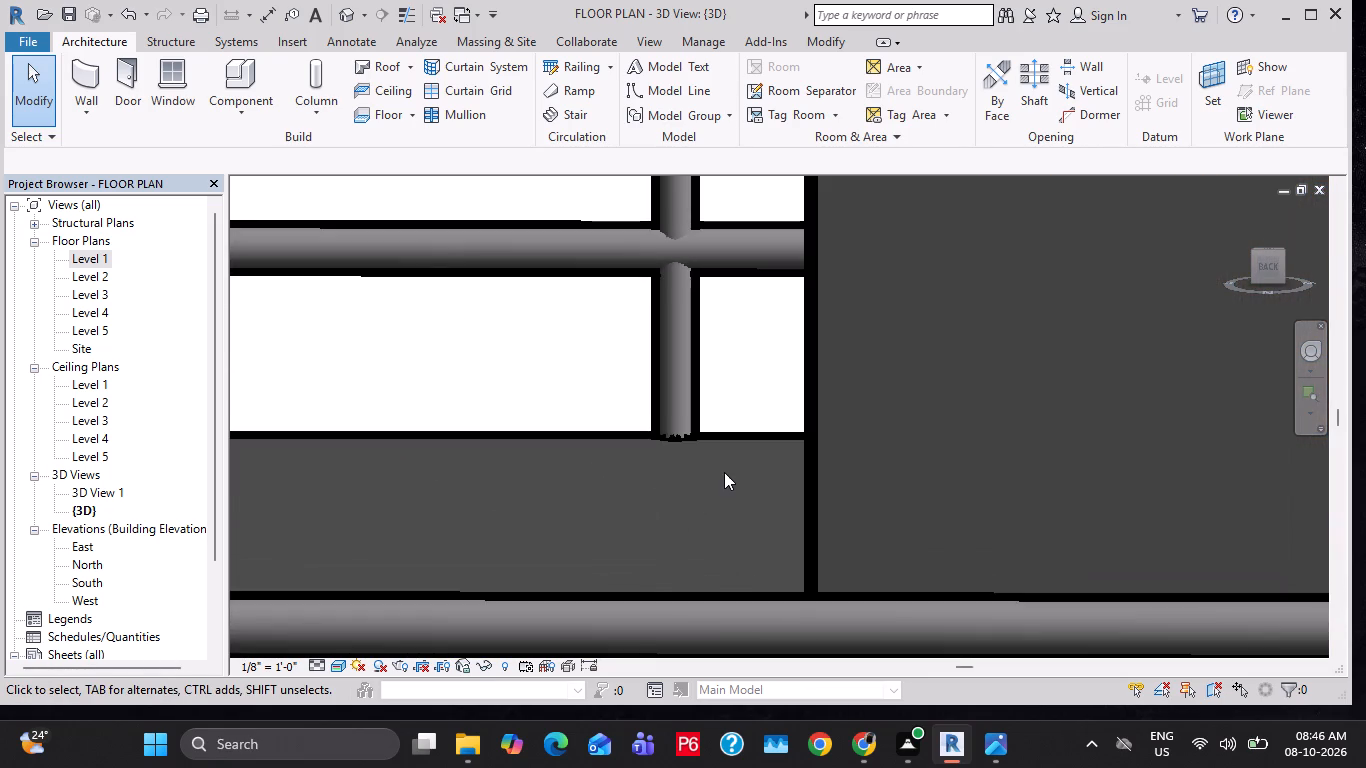
{"action": "scroll", "coordinate": [722, 465], "scroll_direction": "down", "scroll_amount": 10}
{"action": "middle_click_drag", "start_coordinate": [1155, 511], "coordinate": [842, 435], "text": "shift"}
{"action": "scroll", "coordinate": [842, 435], "scroll_direction": "down", "scroll_amount": 9}
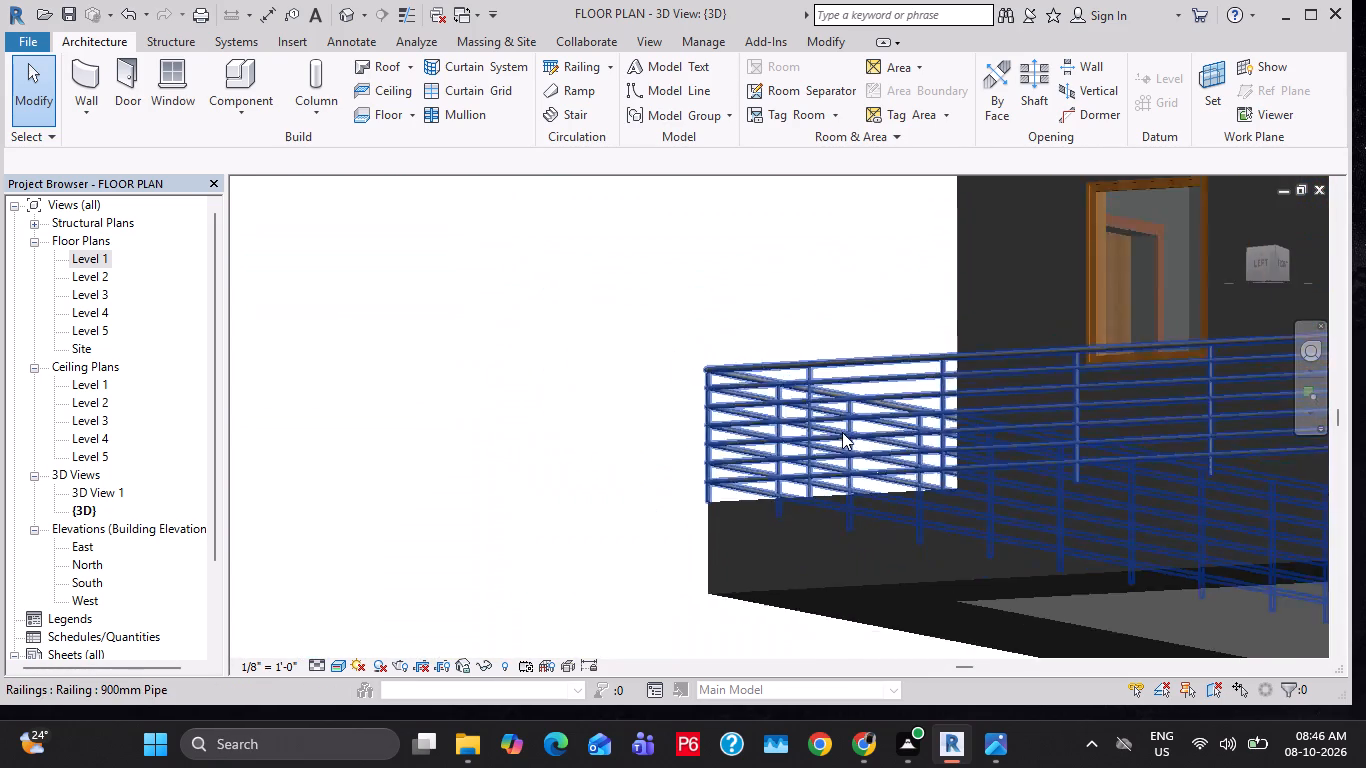
{"action": "middle_click_drag", "start_coordinate": [989, 468], "coordinate": [1106, 529], "text": "shift"}
{"action": "scroll", "coordinate": [1089, 359], "scroll_direction": "up", "scroll_amount": 11}
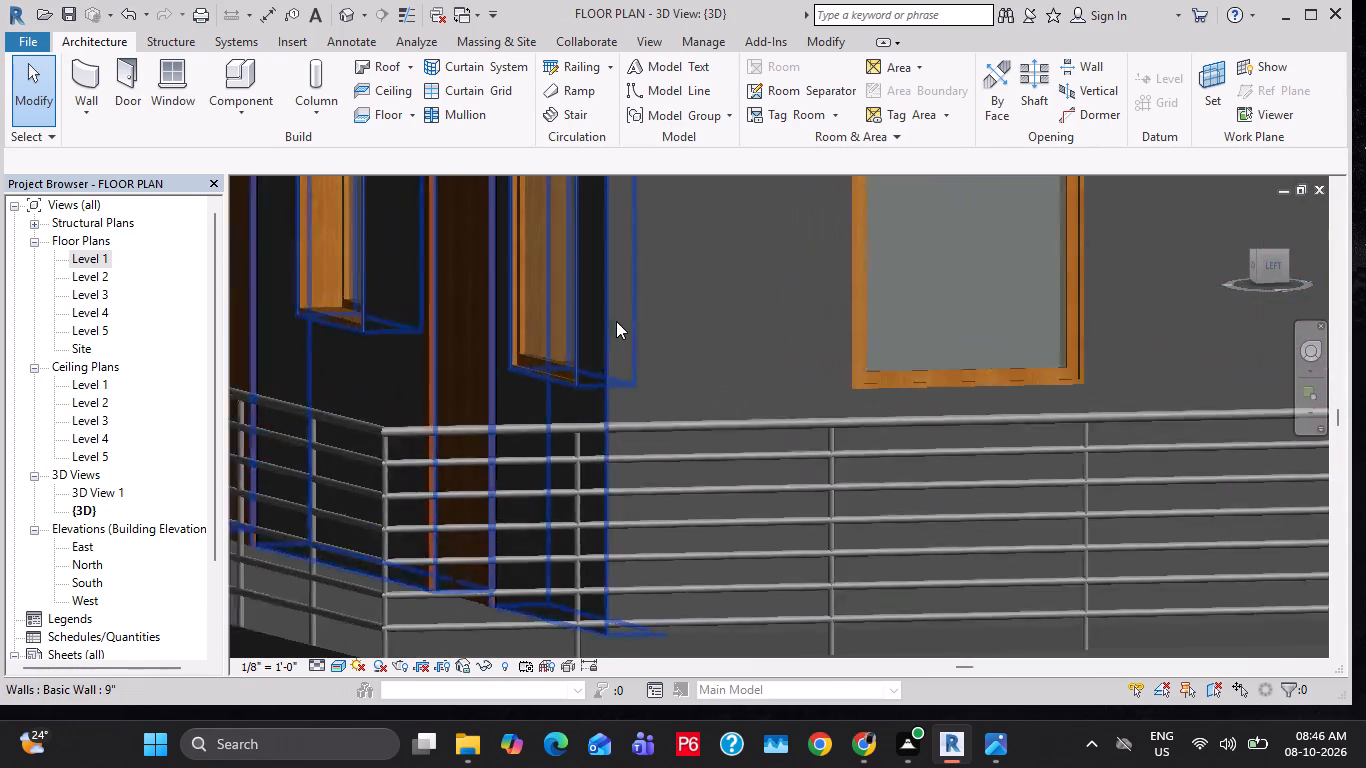
{"action": "scroll", "coordinate": [616, 321], "scroll_direction": "up", "scroll_amount": 20}
{"action": "scroll", "coordinate": [616, 321], "scroll_direction": "up", "scroll_amount": 16}
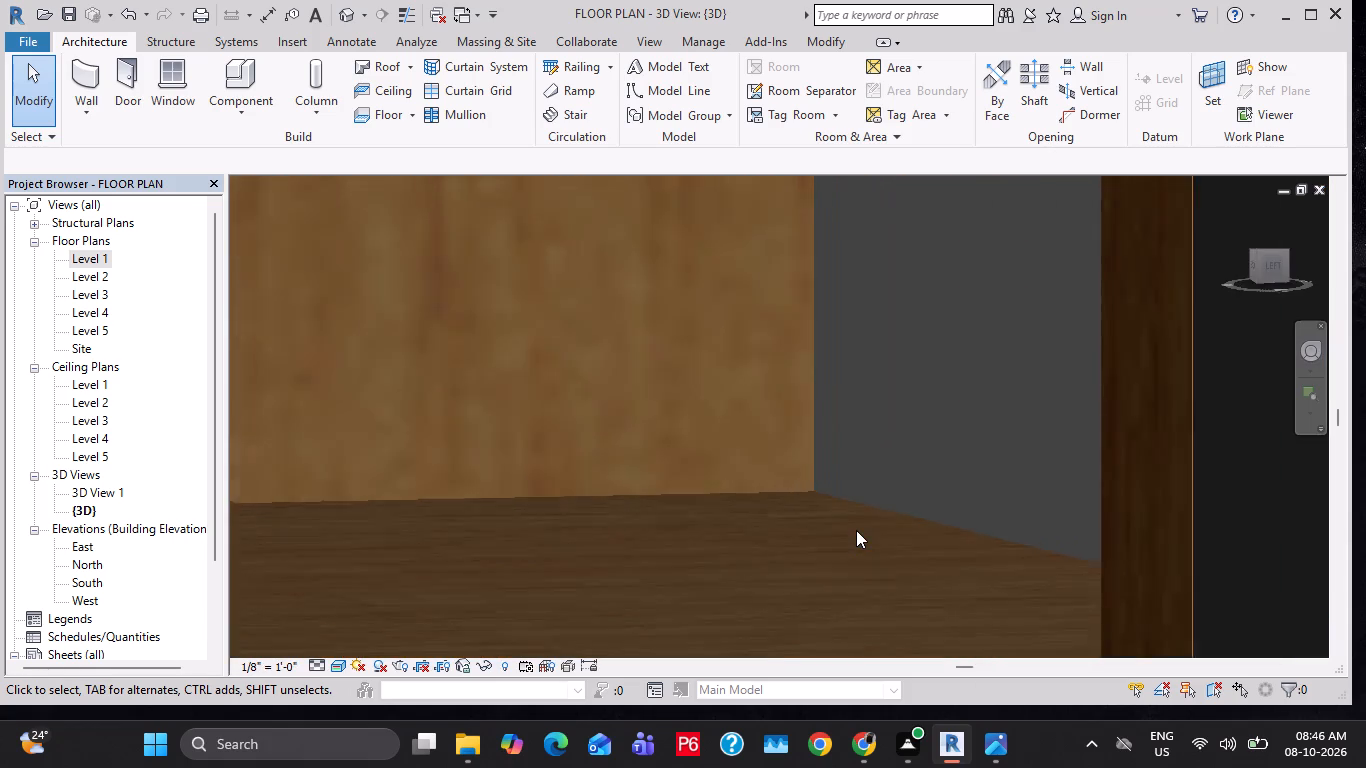
{"action": "scroll", "coordinate": [856, 530], "scroll_direction": "up", "scroll_amount": 20}
{"action": "scroll", "coordinate": [856, 530], "scroll_direction": "up", "scroll_amount": 16}
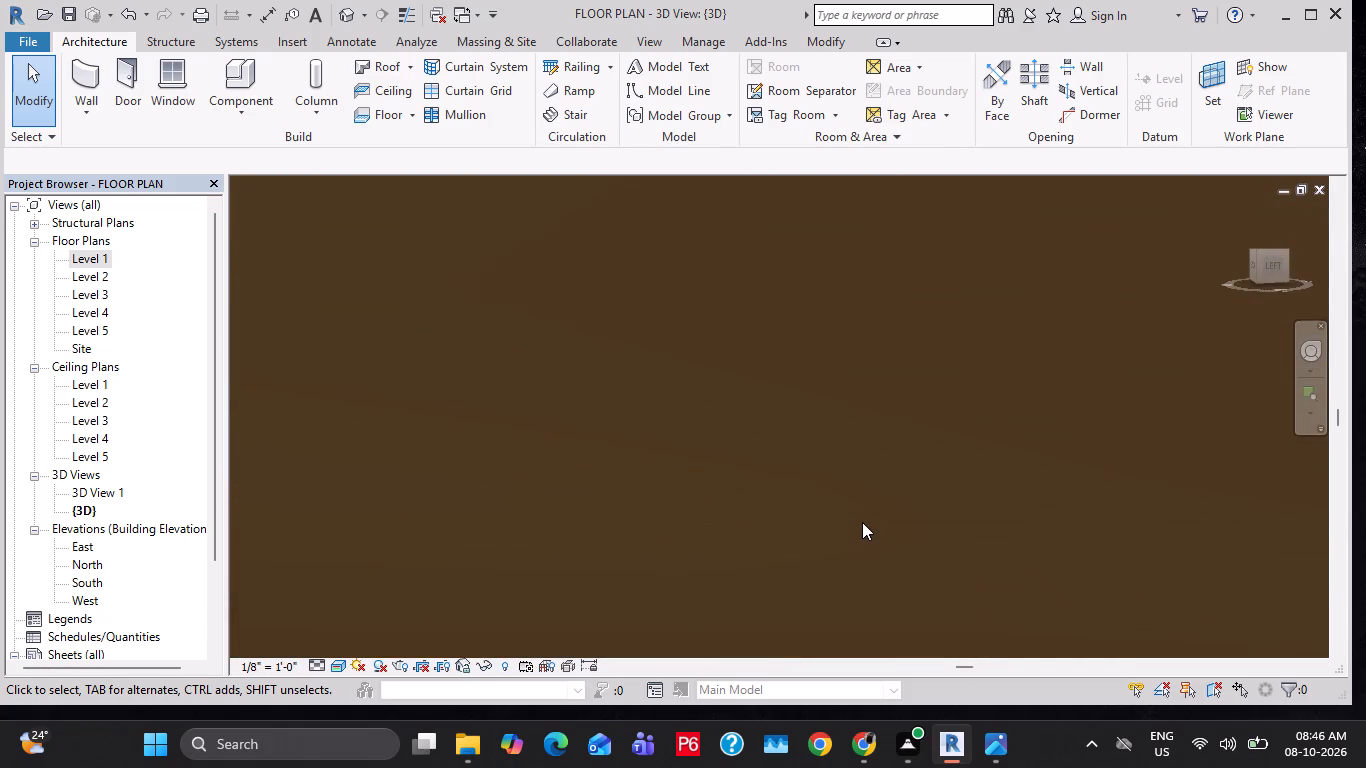
{"action": "scroll", "coordinate": [862, 522], "scroll_direction": "up", "scroll_amount": 20}
{"action": "scroll", "coordinate": [862, 522], "scroll_direction": "up", "scroll_amount": 16}
{"action": "middle_click", "coordinate": [862, 522]}
{"action": "scroll", "coordinate": [862, 512], "scroll_direction": "up", "scroll_amount": 20}
{"action": "scroll", "coordinate": [862, 512], "scroll_direction": "up", "scroll_amount": 6}
{"action": "scroll", "coordinate": [873, 401], "scroll_direction": "down", "scroll_amount": 11}
{"action": "scroll", "coordinate": [889, 442], "scroll_direction": "down", "scroll_amount": 20}
{"action": "scroll", "coordinate": [889, 442], "scroll_direction": "down", "scroll_amount": 20}
{"action": "scroll", "coordinate": [889, 442], "scroll_direction": "down", "scroll_amount": 16}
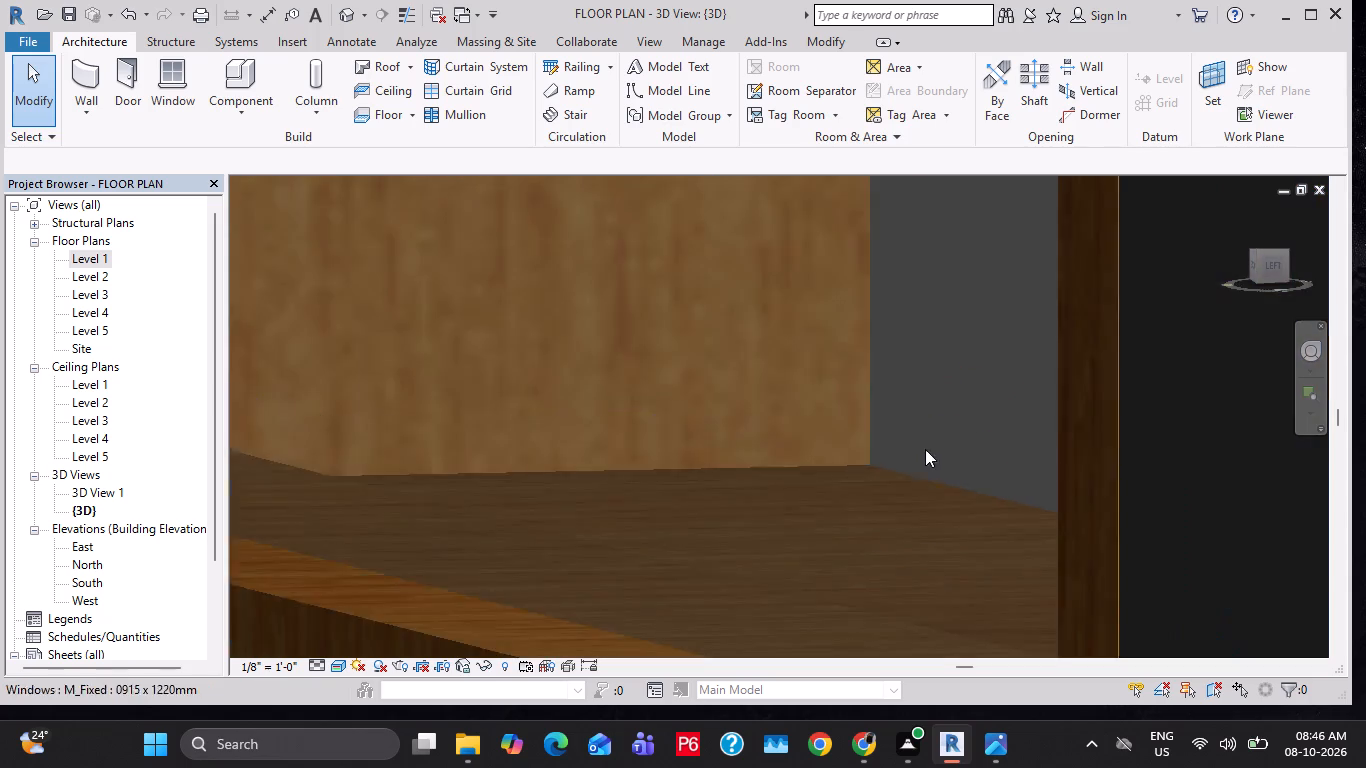
{"action": "scroll", "coordinate": [925, 449], "scroll_direction": "down", "scroll_amount": 20}
{"action": "middle_click_drag", "start_coordinate": [864, 473], "coordinate": [912, 498]}
{"action": "middle_click_drag", "start_coordinate": [874, 496], "coordinate": [910, 516], "text": "shift"}
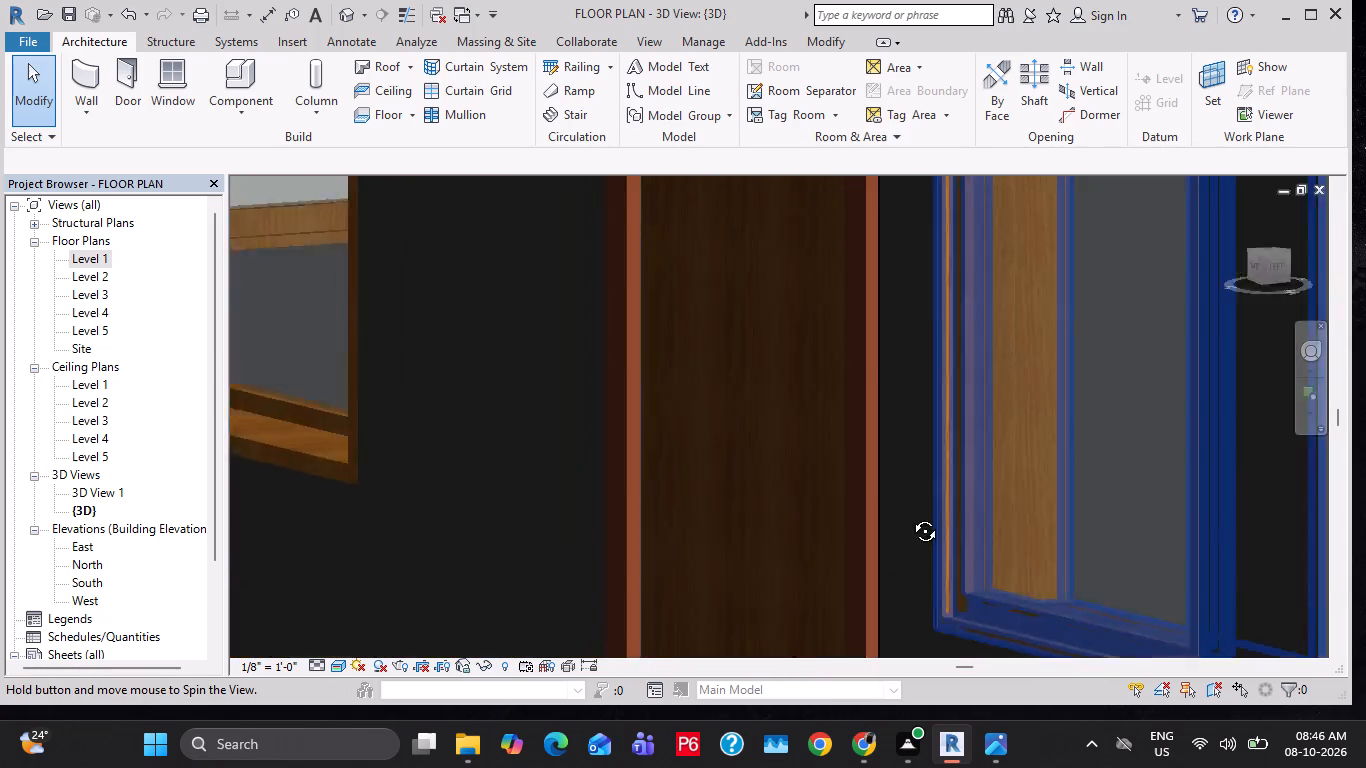
{"action": "middle_click_drag", "start_coordinate": [910, 516], "coordinate": [1048, 535], "text": "shift"}
{"action": "scroll", "coordinate": [604, 373], "scroll_direction": "down", "scroll_amount": 11}
{"action": "middle_click_drag", "start_coordinate": [851, 449], "coordinate": [763, 442], "text": "shift"}
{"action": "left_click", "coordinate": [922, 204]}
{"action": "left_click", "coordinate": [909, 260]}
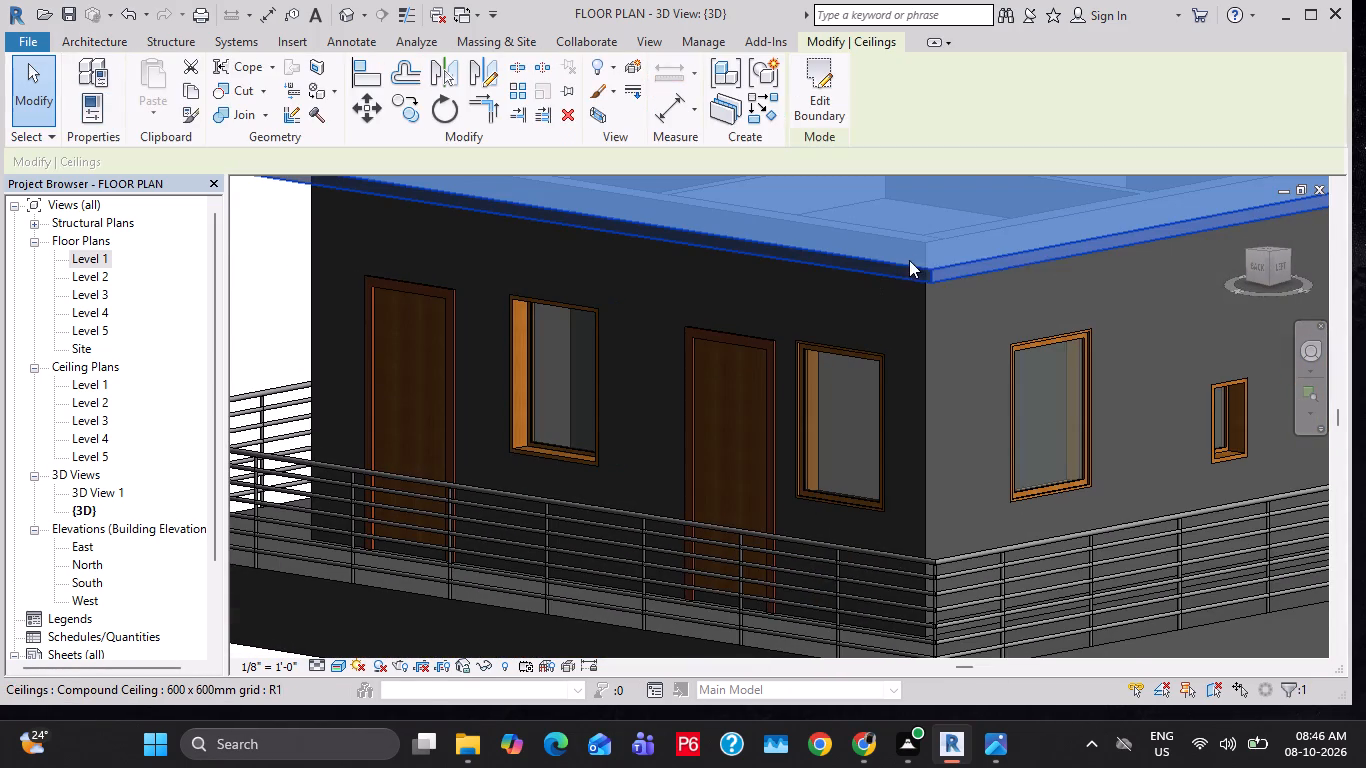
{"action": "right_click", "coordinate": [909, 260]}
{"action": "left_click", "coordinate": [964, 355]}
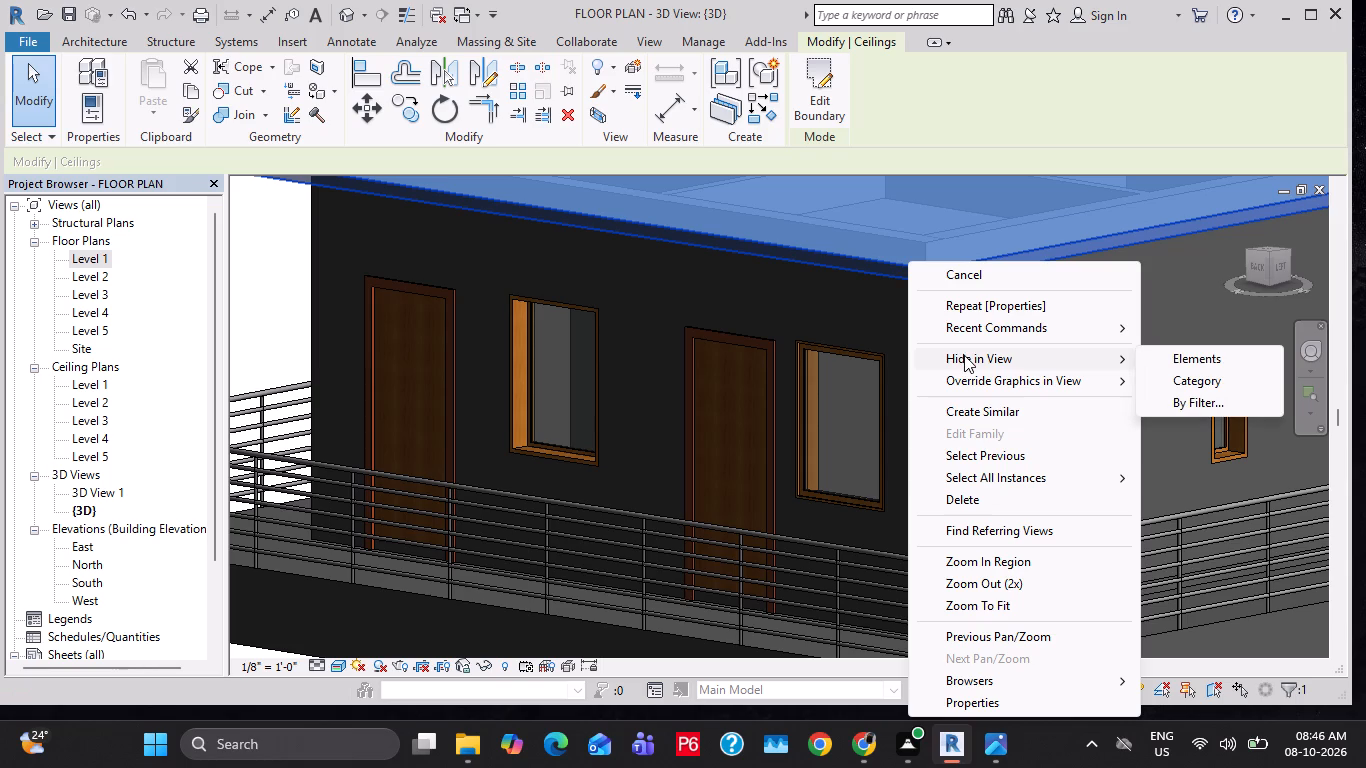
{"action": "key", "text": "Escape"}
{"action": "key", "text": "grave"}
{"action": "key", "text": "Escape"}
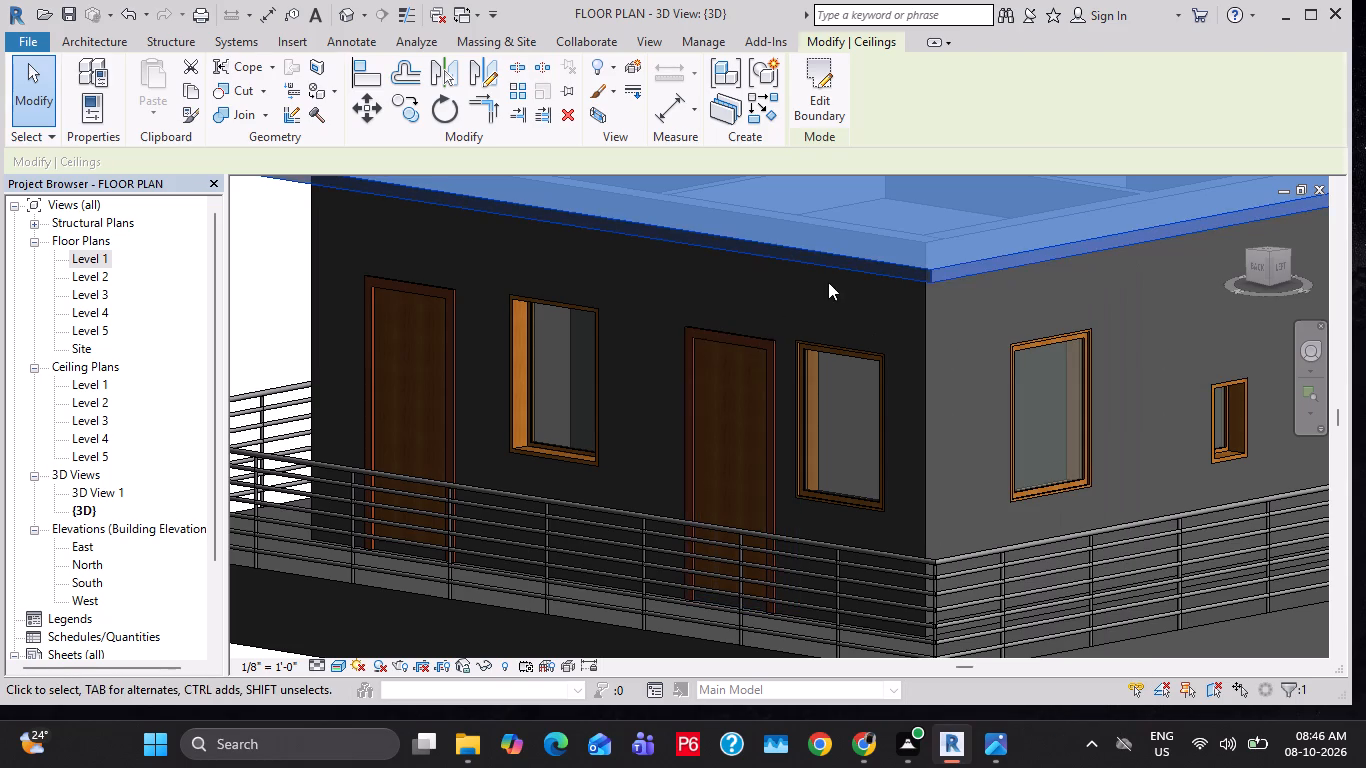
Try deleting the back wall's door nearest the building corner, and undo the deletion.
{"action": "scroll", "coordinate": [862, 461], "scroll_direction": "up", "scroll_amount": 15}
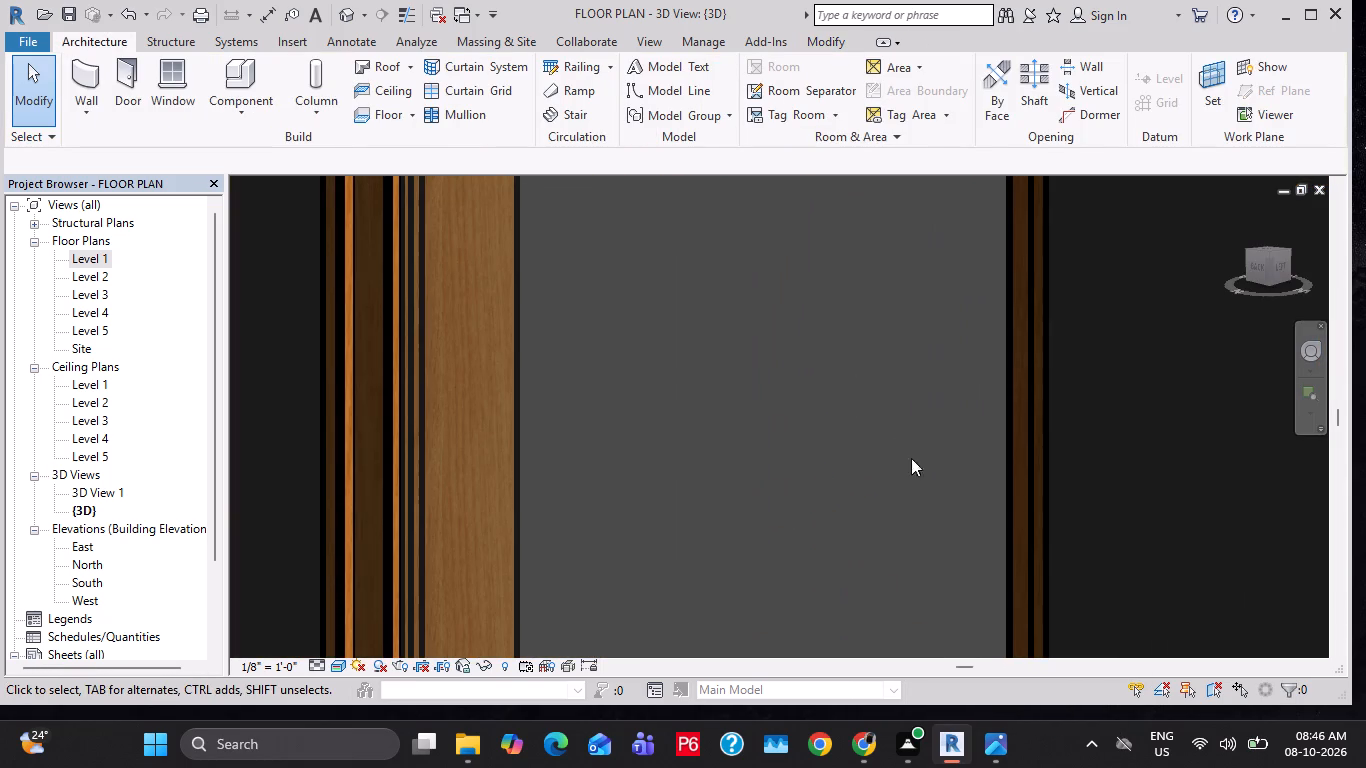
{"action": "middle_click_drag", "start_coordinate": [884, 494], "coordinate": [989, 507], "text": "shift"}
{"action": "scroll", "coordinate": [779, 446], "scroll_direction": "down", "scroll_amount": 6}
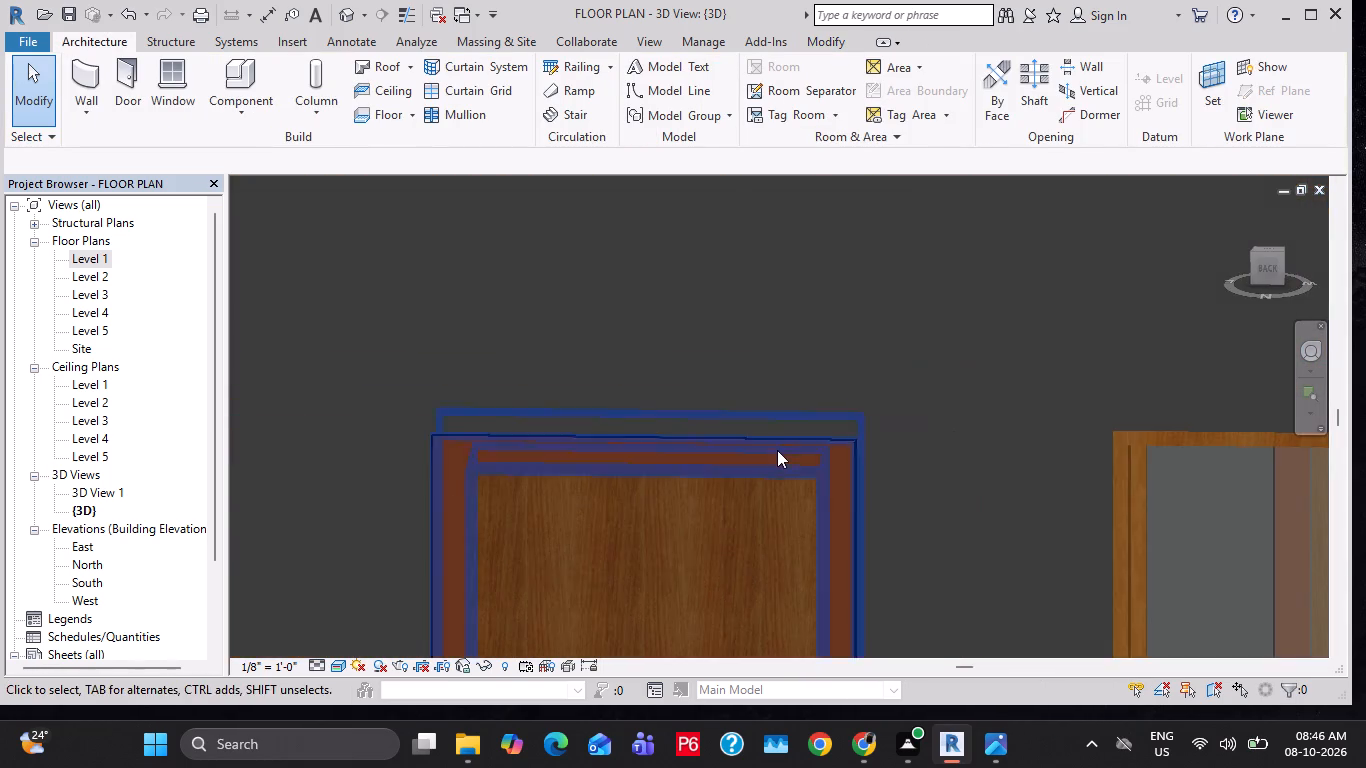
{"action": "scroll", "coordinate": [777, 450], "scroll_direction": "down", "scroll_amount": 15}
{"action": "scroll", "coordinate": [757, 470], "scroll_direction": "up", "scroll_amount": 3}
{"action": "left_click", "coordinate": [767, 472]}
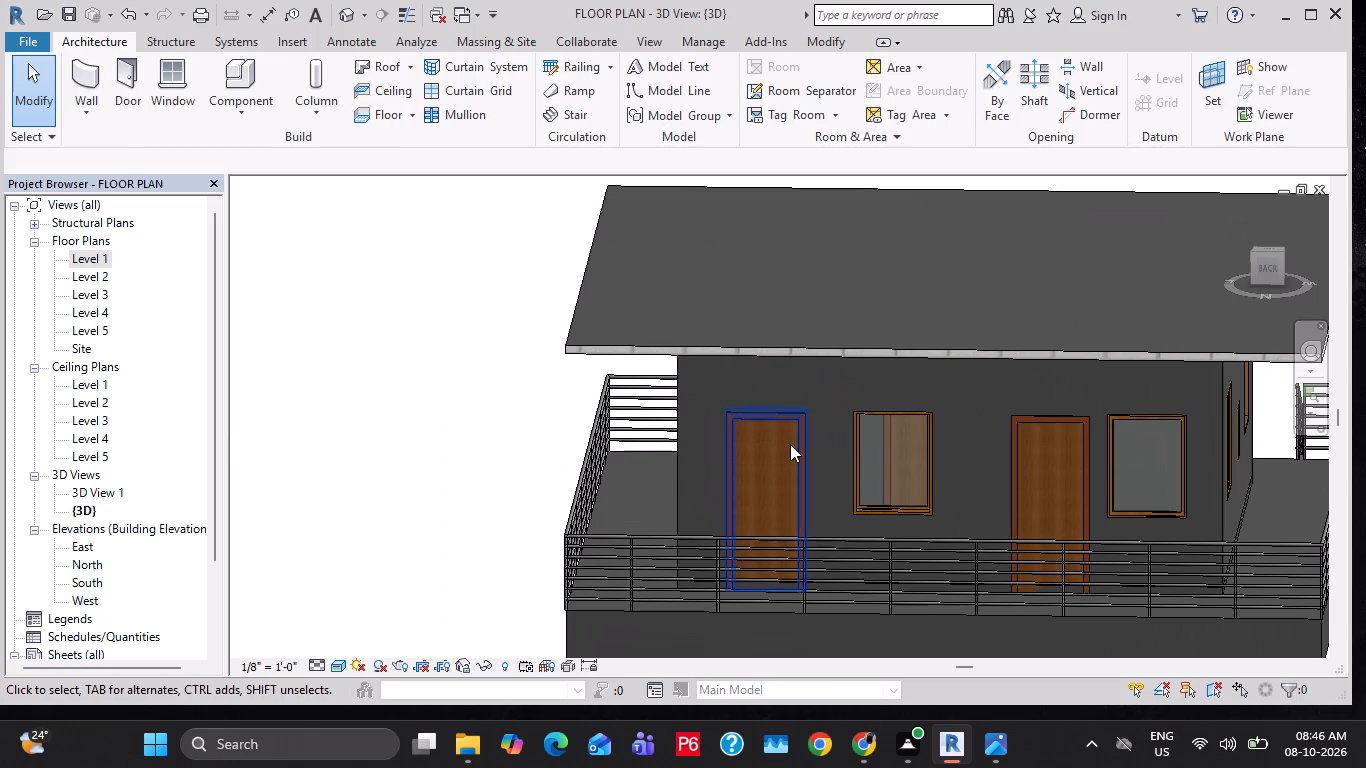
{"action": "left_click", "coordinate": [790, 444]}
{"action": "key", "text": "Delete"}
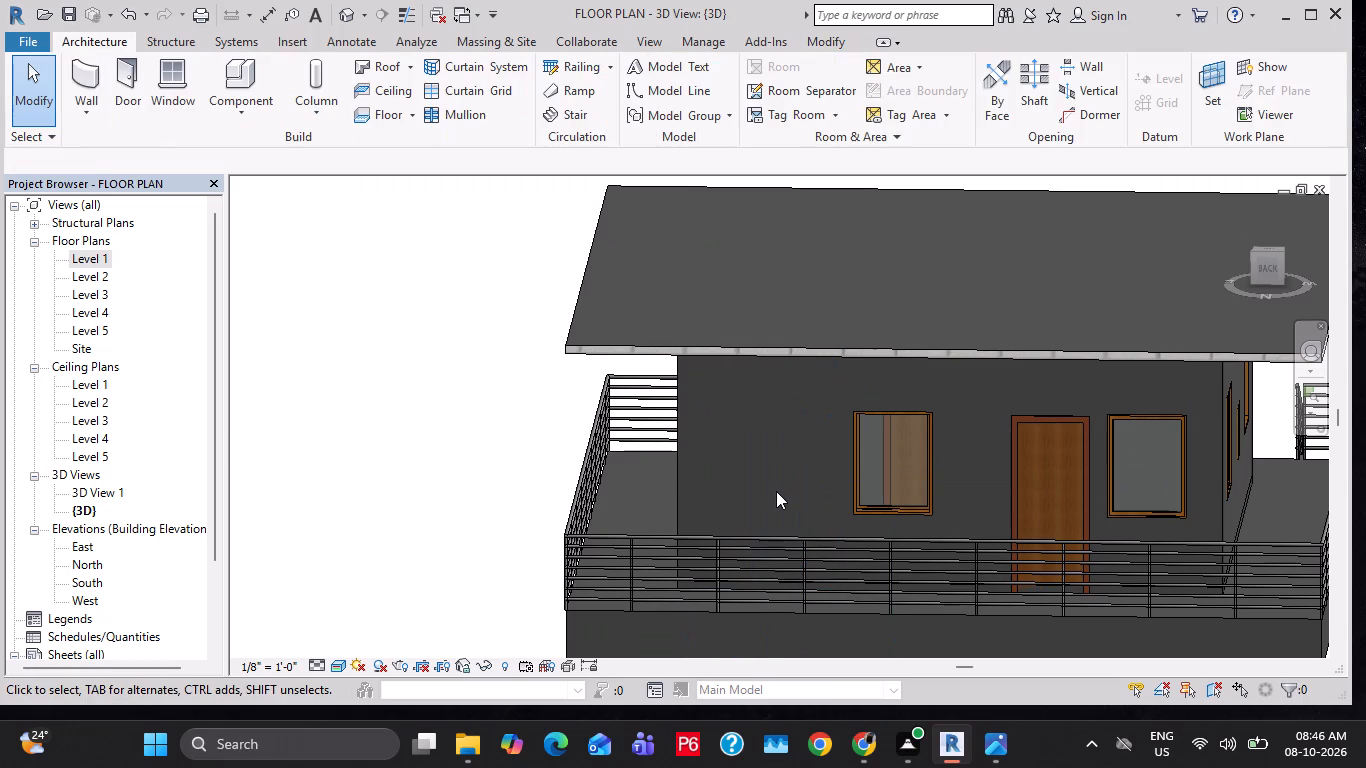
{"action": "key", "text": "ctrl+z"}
Examine the house from the back and from below, checking the plinth's underside and the bases of the walls.
{"action": "scroll", "coordinate": [898, 500], "scroll_direction": "up", "scroll_amount": 20}
{"action": "scroll", "coordinate": [898, 500], "scroll_direction": "up", "scroll_amount": 4}
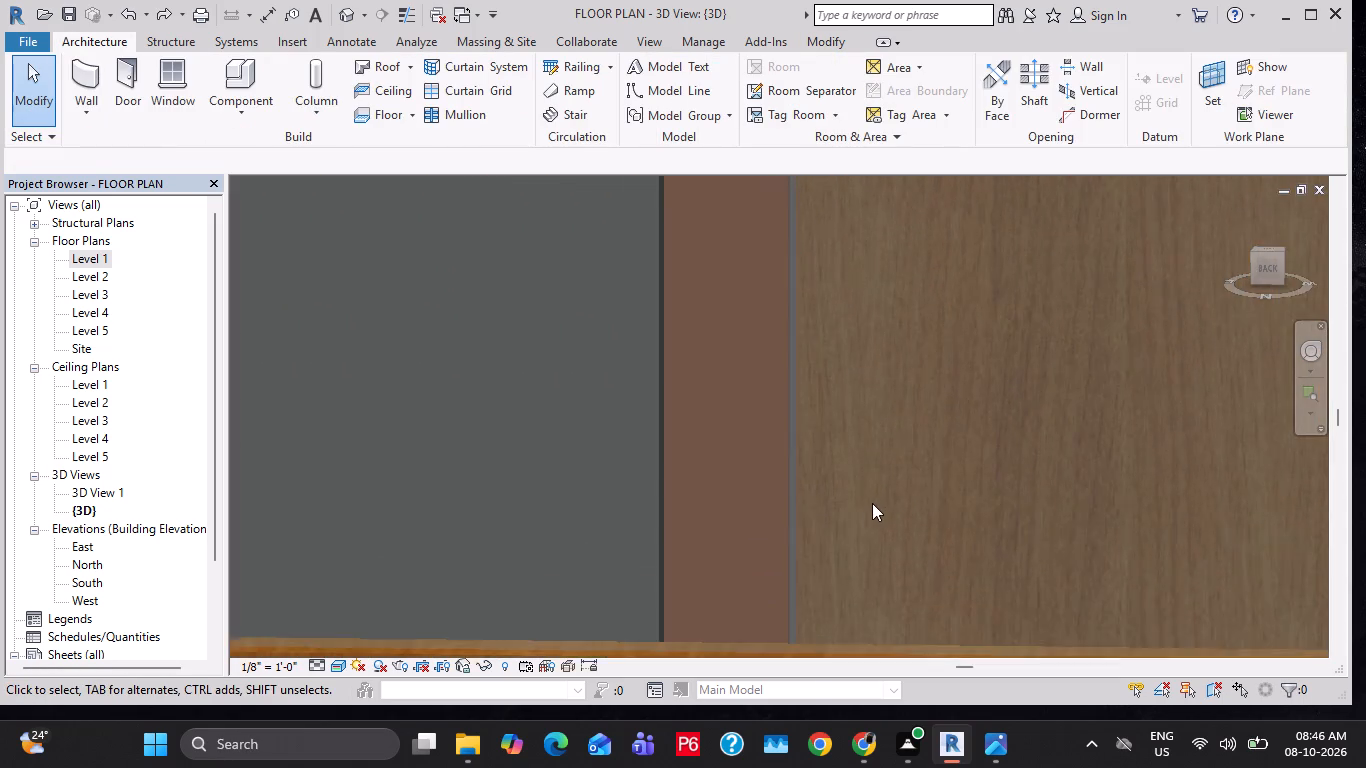
{"action": "scroll", "coordinate": [872, 503], "scroll_direction": "up", "scroll_amount": 20}
{"action": "scroll", "coordinate": [872, 503], "scroll_direction": "up", "scroll_amount": 17}
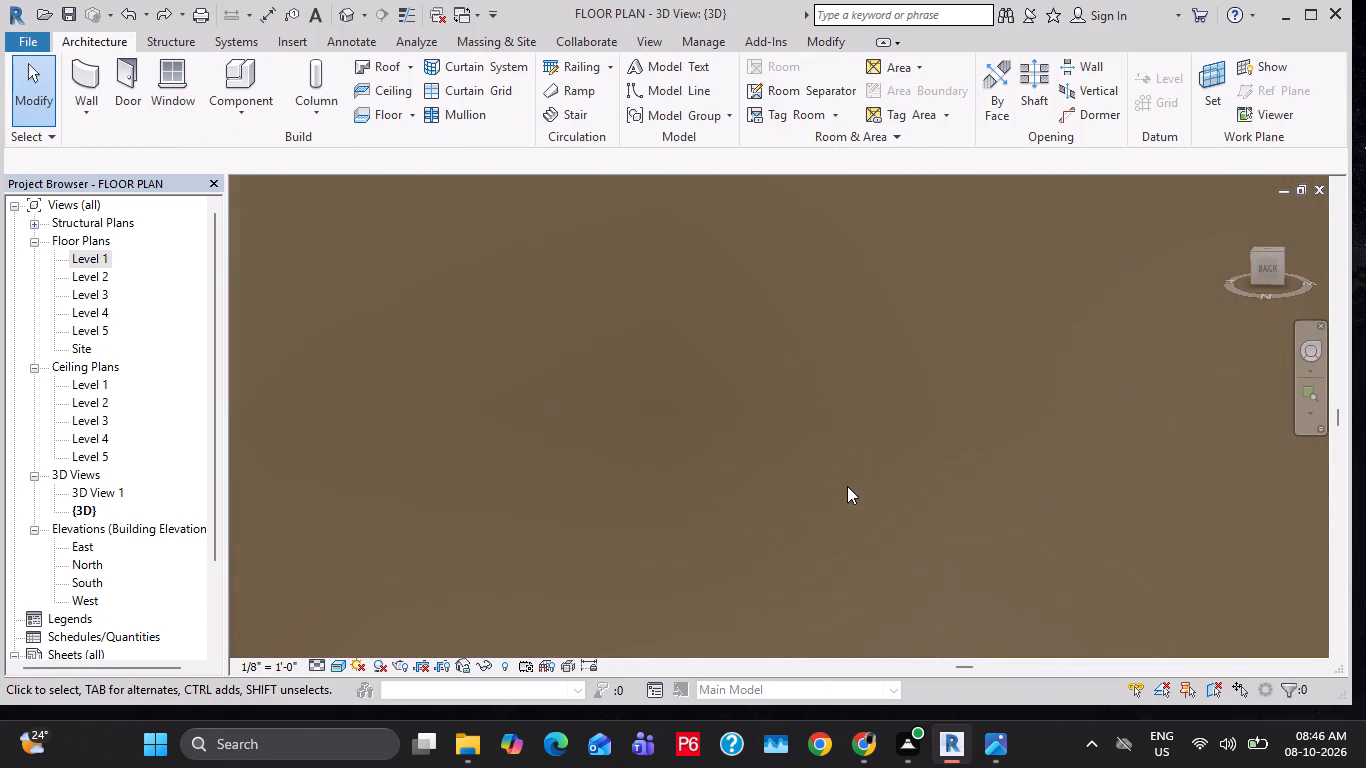
{"action": "scroll", "coordinate": [847, 486], "scroll_direction": "up", "scroll_amount": 20}
{"action": "scroll", "coordinate": [847, 486], "scroll_direction": "up", "scroll_amount": 16}
{"action": "middle_click", "coordinate": [848, 466]}
{"action": "middle_click", "coordinate": [844, 416]}
{"action": "middle_click", "coordinate": [844, 414]}
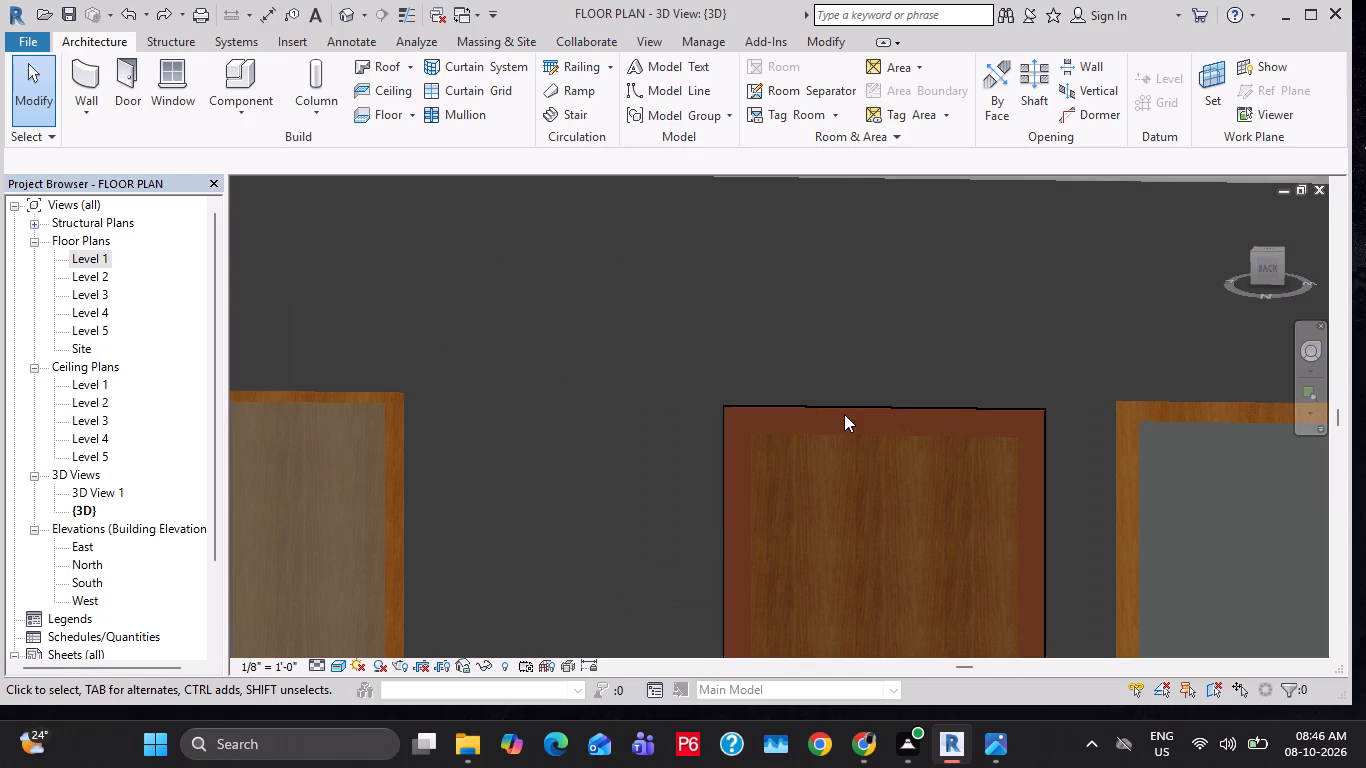
{"action": "middle_click", "coordinate": [844, 417]}
{"action": "scroll", "coordinate": [844, 417], "scroll_direction": "up", "scroll_amount": 6}
{"action": "scroll", "coordinate": [844, 417], "scroll_direction": "down", "scroll_amount": 20}
{"action": "scroll", "coordinate": [844, 417], "scroll_direction": "down", "scroll_amount": 6}
{"action": "middle_click_drag", "start_coordinate": [853, 438], "coordinate": [852, 467]}
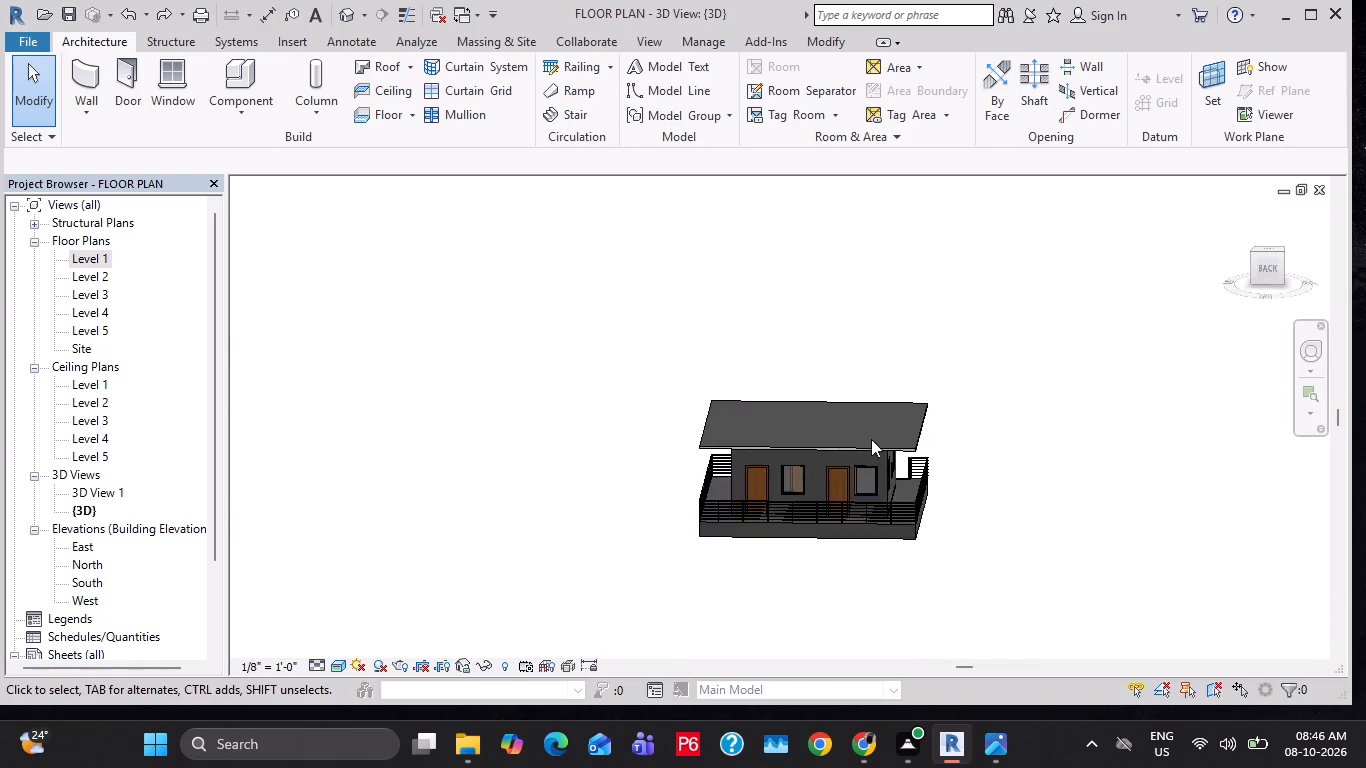
{"action": "scroll", "coordinate": [871, 439], "scroll_direction": "up", "scroll_amount": 11}
{"action": "scroll", "coordinate": [911, 431], "scroll_direction": "down", "scroll_amount": 6}
{"action": "scroll", "coordinate": [953, 548], "scroll_direction": "up", "scroll_amount": 6}
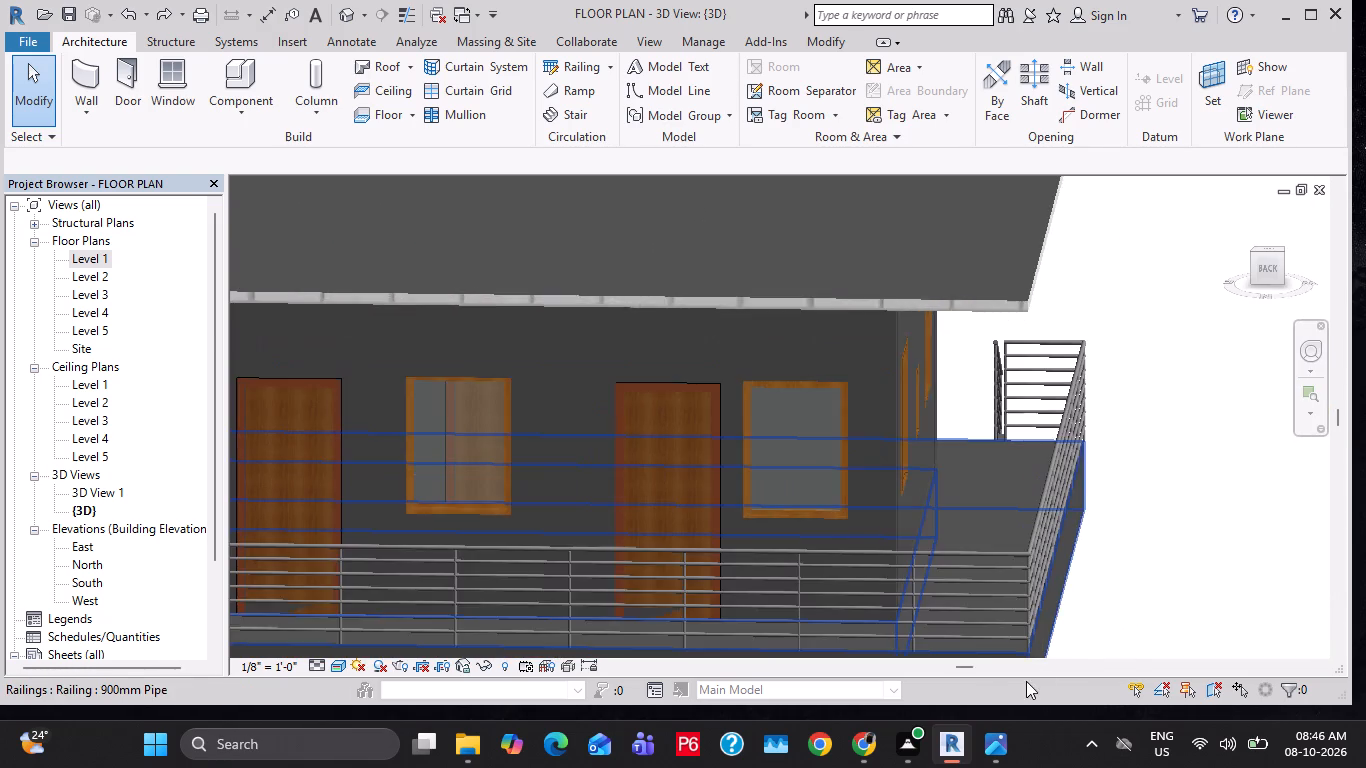
{"action": "middle_click_drag", "start_coordinate": [1058, 595], "coordinate": [1045, 503]}
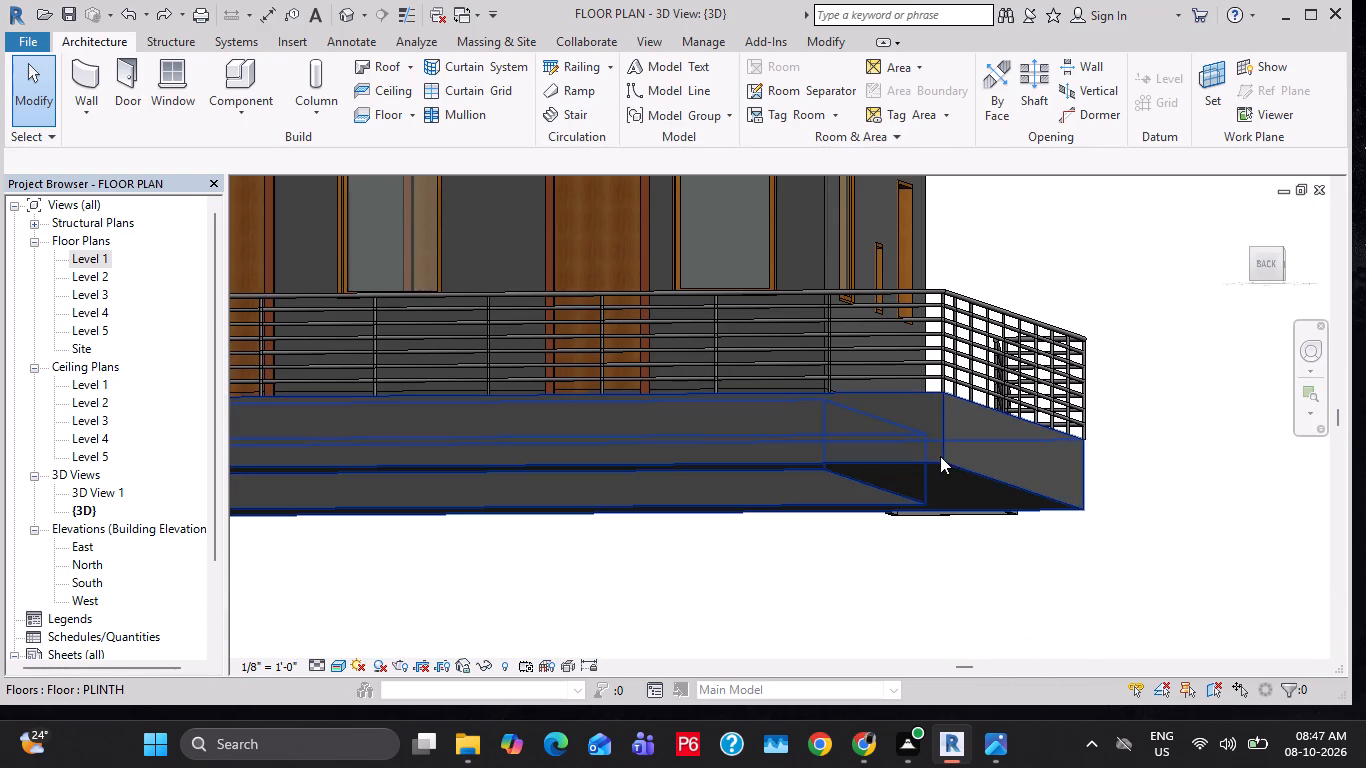
{"action": "middle_click_drag", "start_coordinate": [843, 480], "coordinate": [847, 443]}
{"action": "middle_click_drag", "start_coordinate": [847, 431], "coordinate": [859, 350], "text": "shift"}
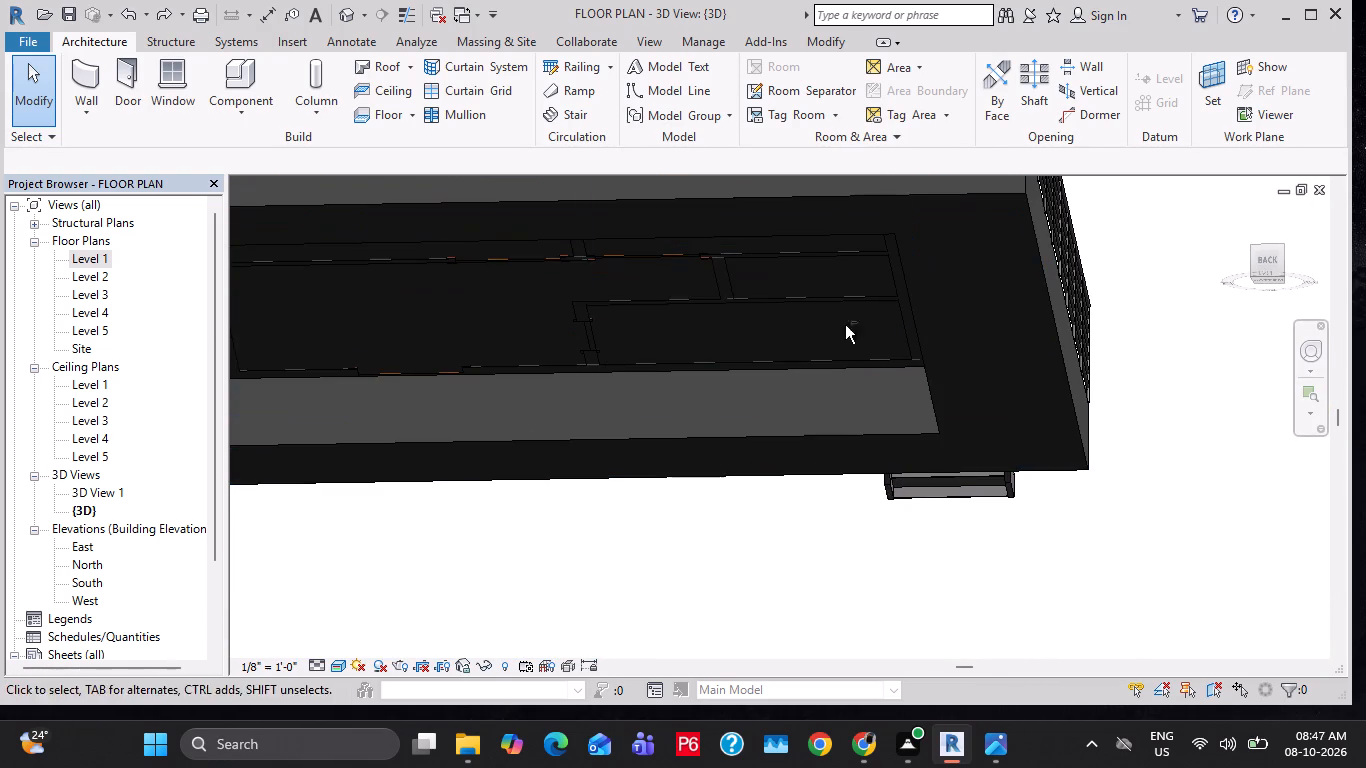
{"action": "left_click", "coordinate": [641, 331]}
{"action": "scroll", "coordinate": [589, 335], "scroll_direction": "up", "scroll_amount": 6}
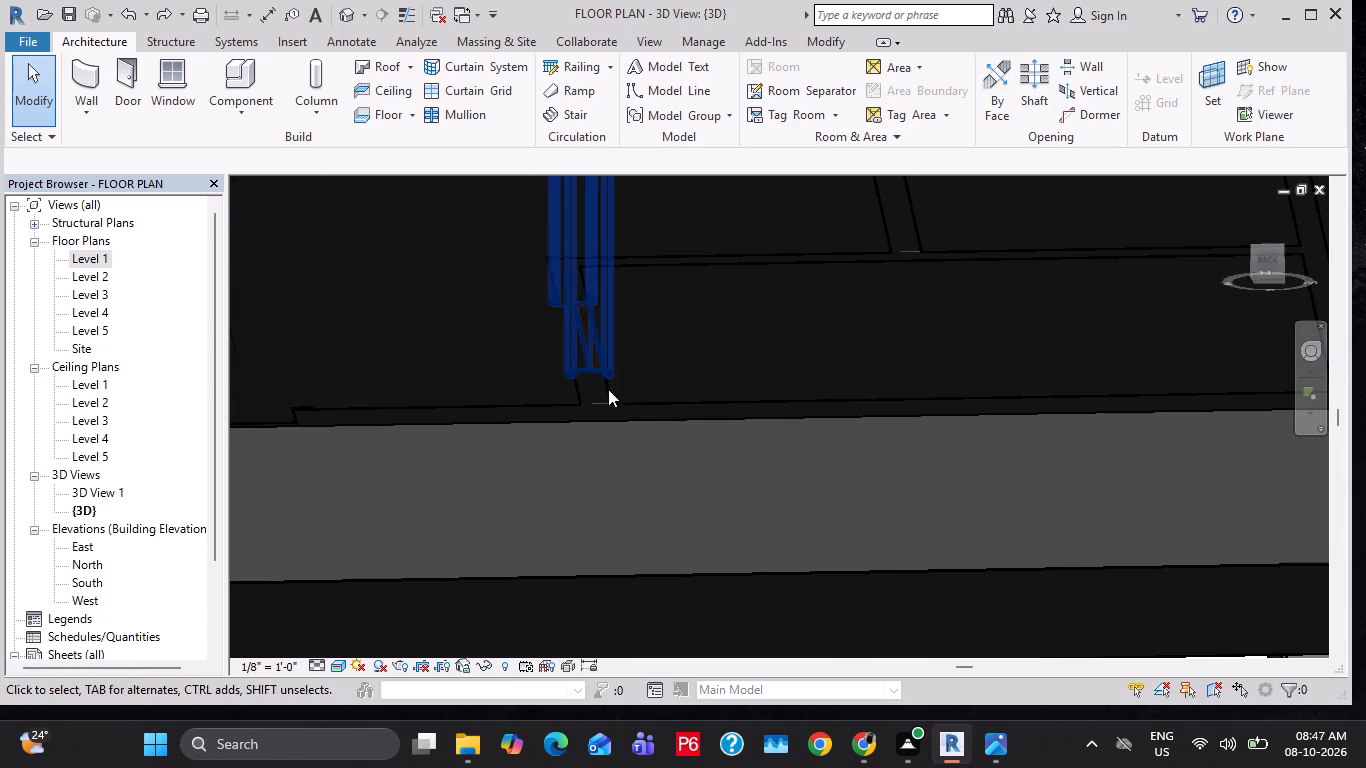
{"action": "left_click", "coordinate": [606, 411]}
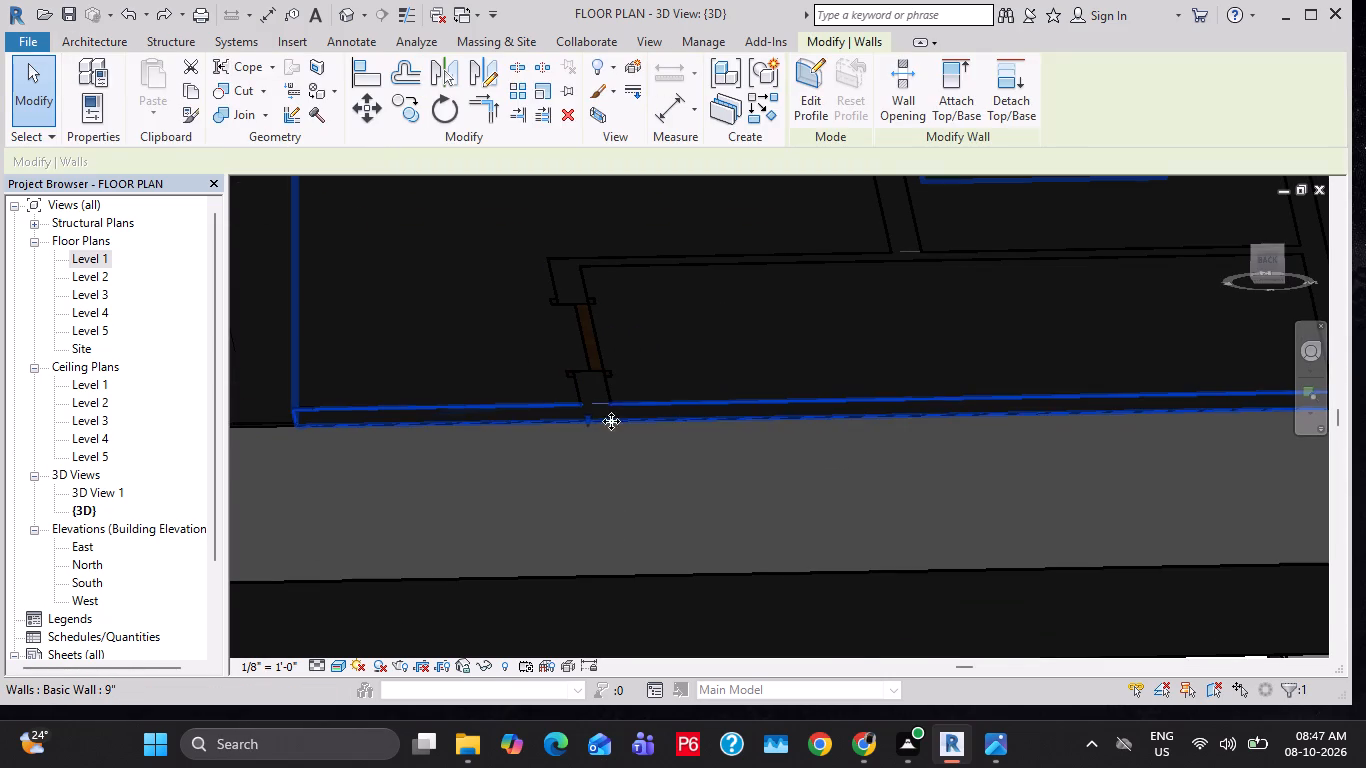
{"action": "scroll", "coordinate": [614, 455], "scroll_direction": "down", "scroll_amount": 5}
{"action": "left_click", "coordinate": [801, 379]}
{"action": "left_click", "coordinate": [801, 379]}
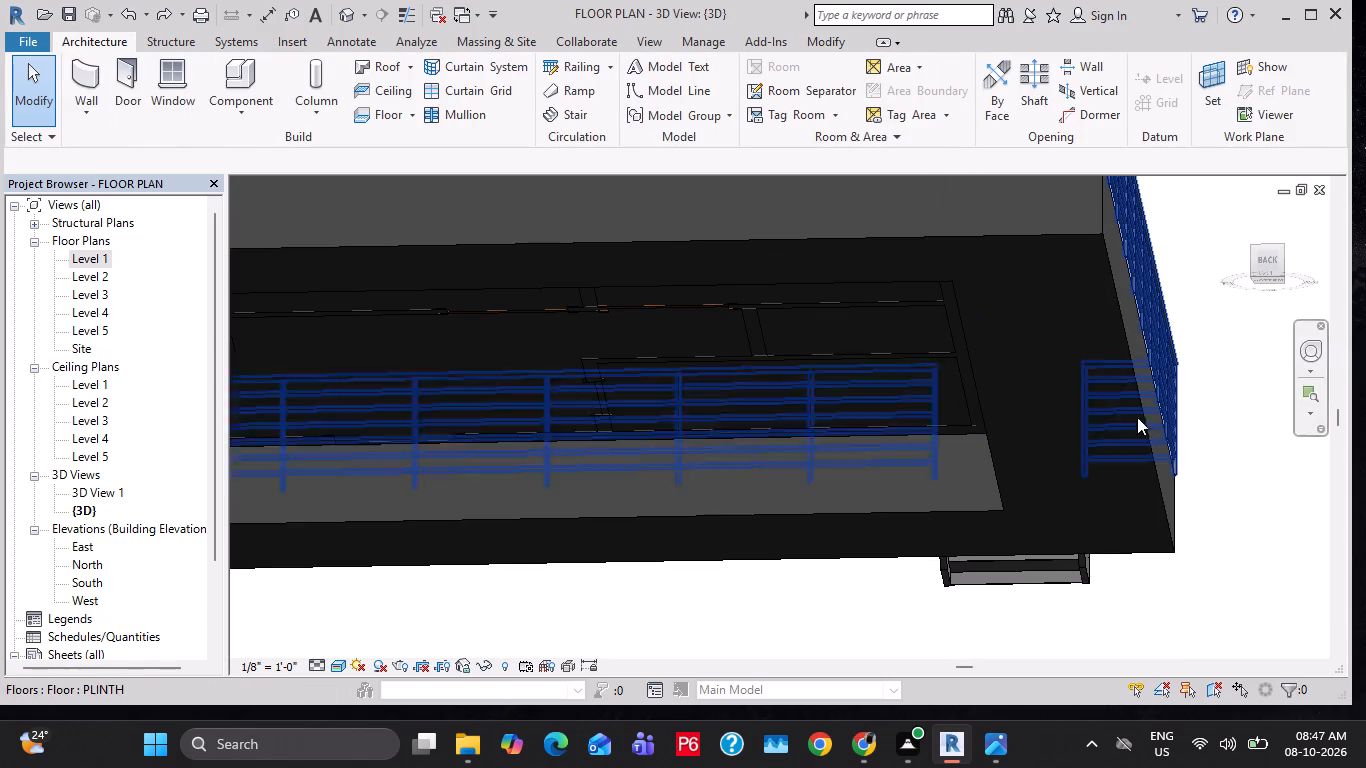
Set the PLINTH floor type's coarse scale fill colour to light yellow, RGB 255-255-128, adding it to the custom colours.
{"action": "left_click", "coordinate": [985, 399]}
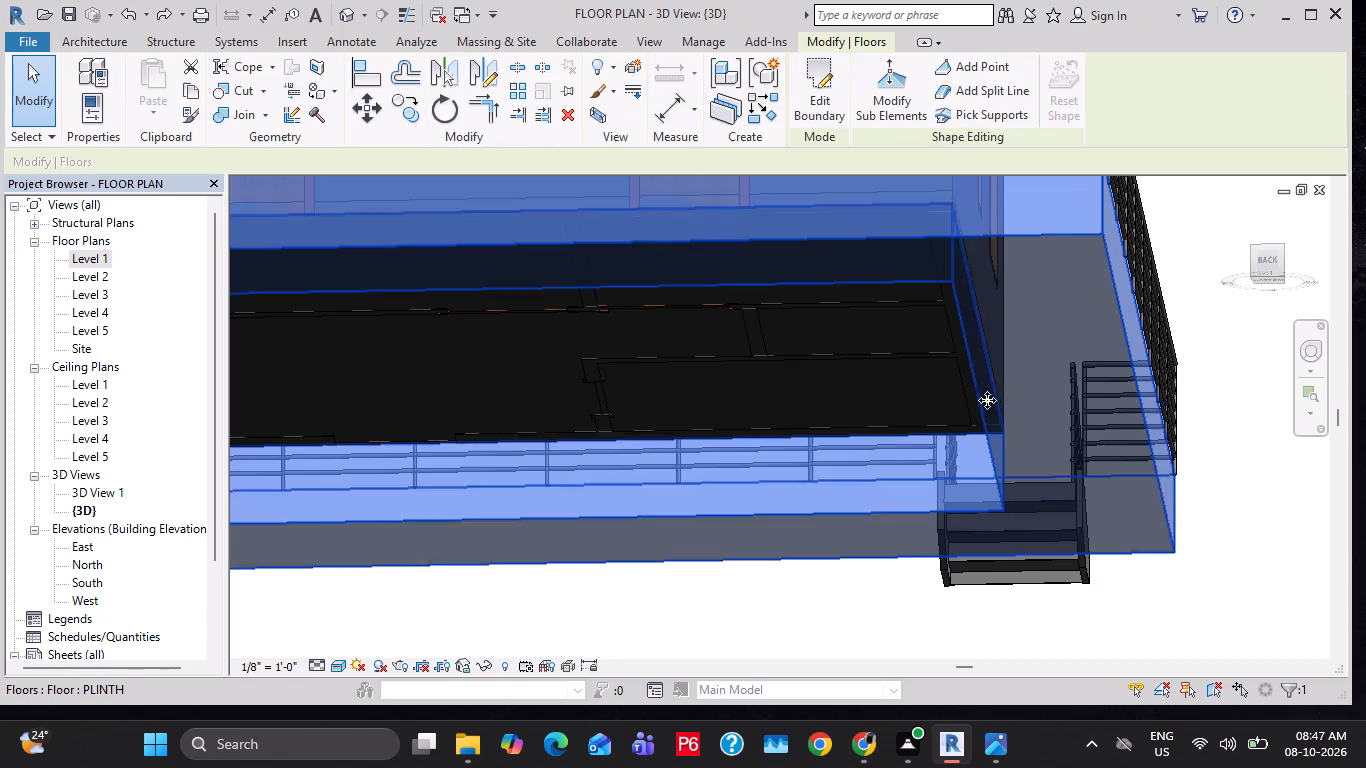
{"action": "scroll", "coordinate": [155, 244], "scroll_direction": "up", "scroll_amount": 6}
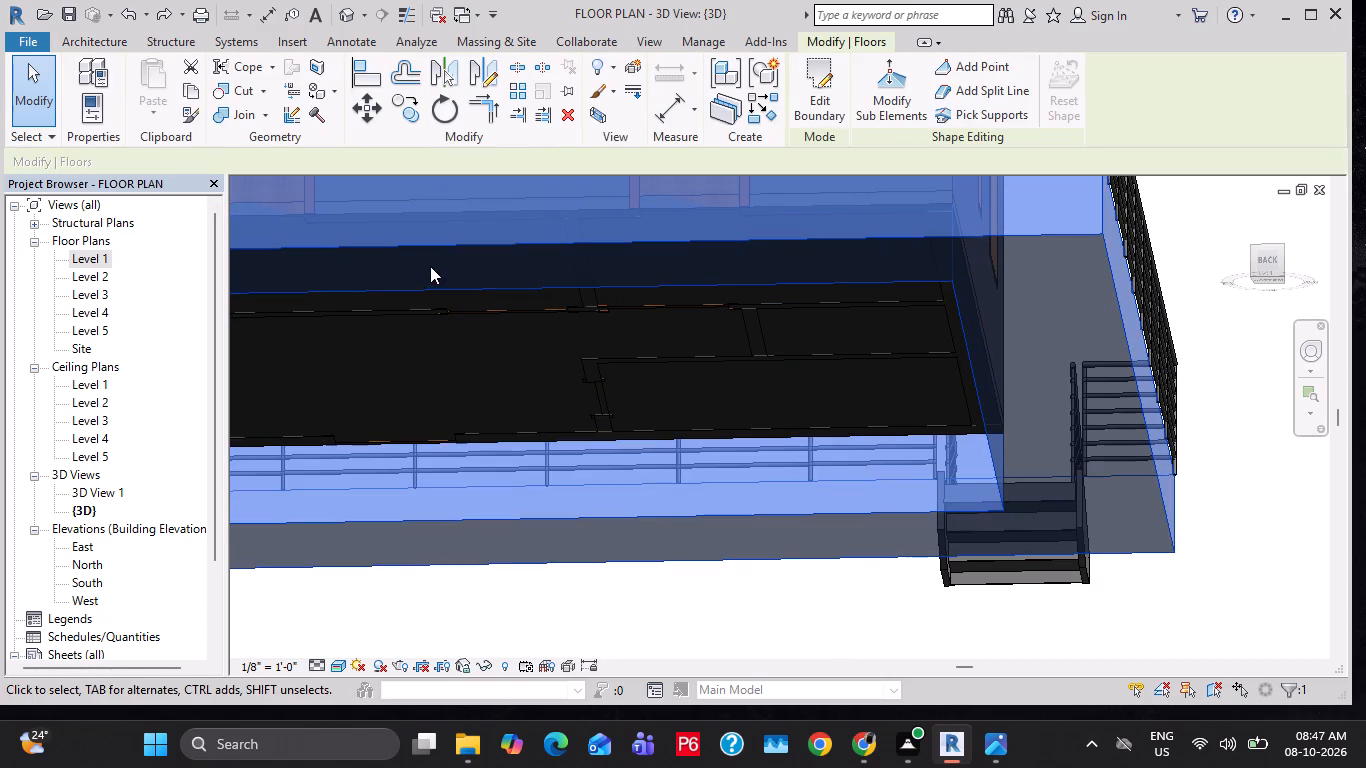
{"action": "right_click", "coordinate": [430, 266]}
{"action": "left_click", "coordinate": [481, 712]}
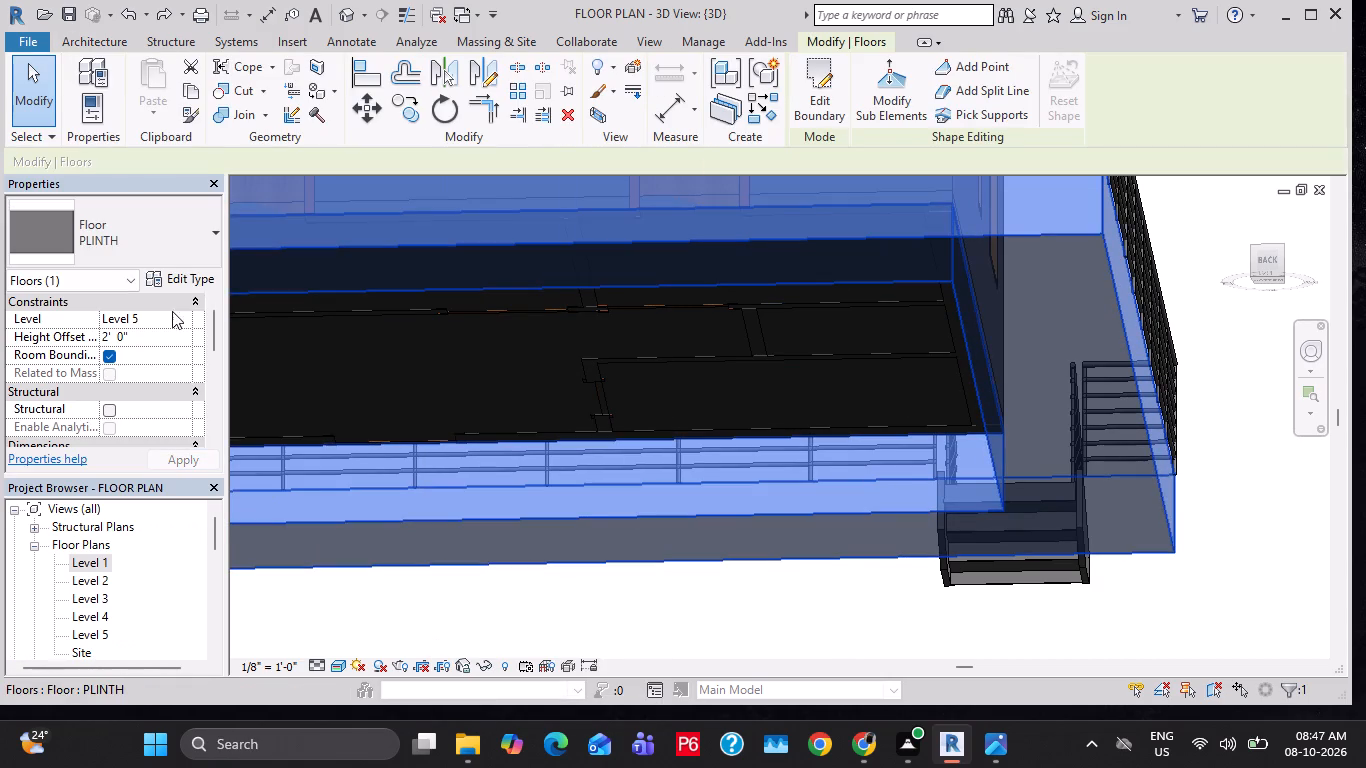
{"action": "left_click", "coordinate": [196, 282]}
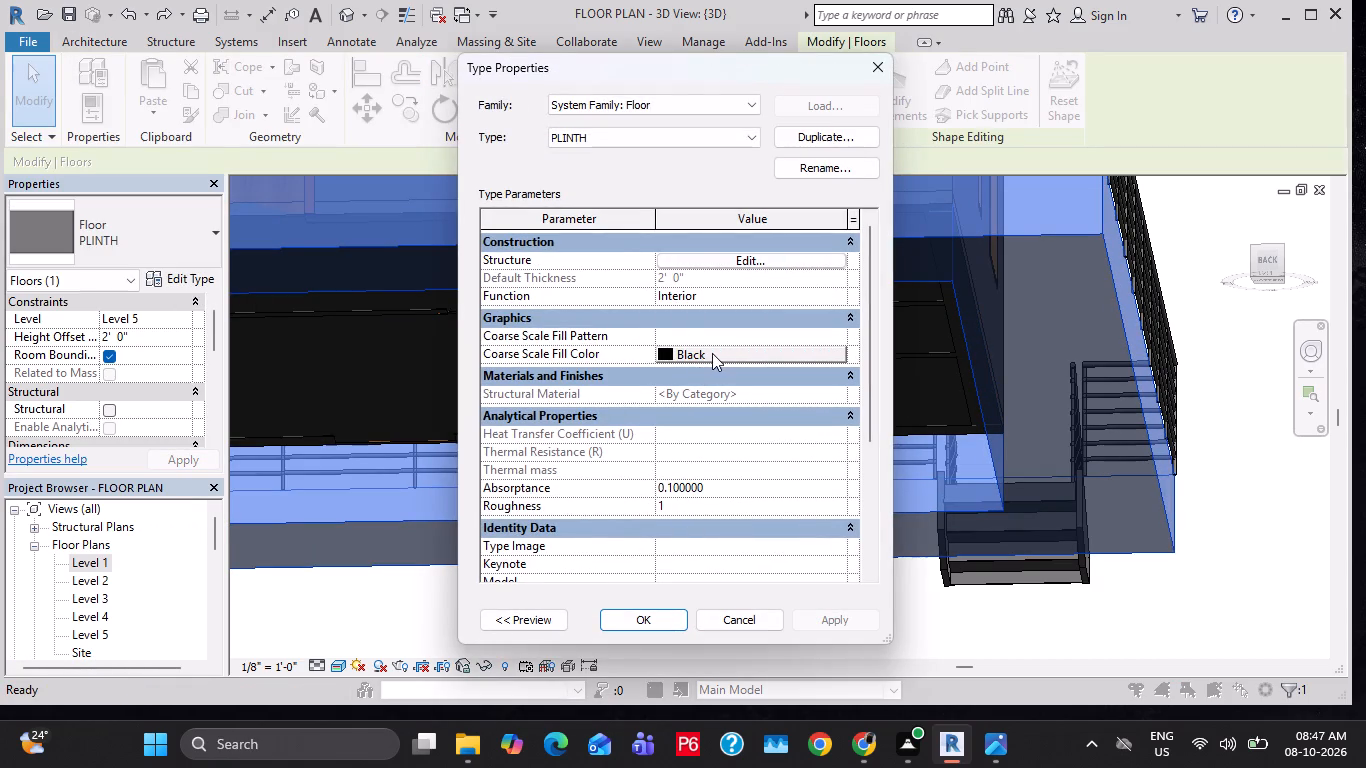
{"action": "left_click", "coordinate": [712, 350]}
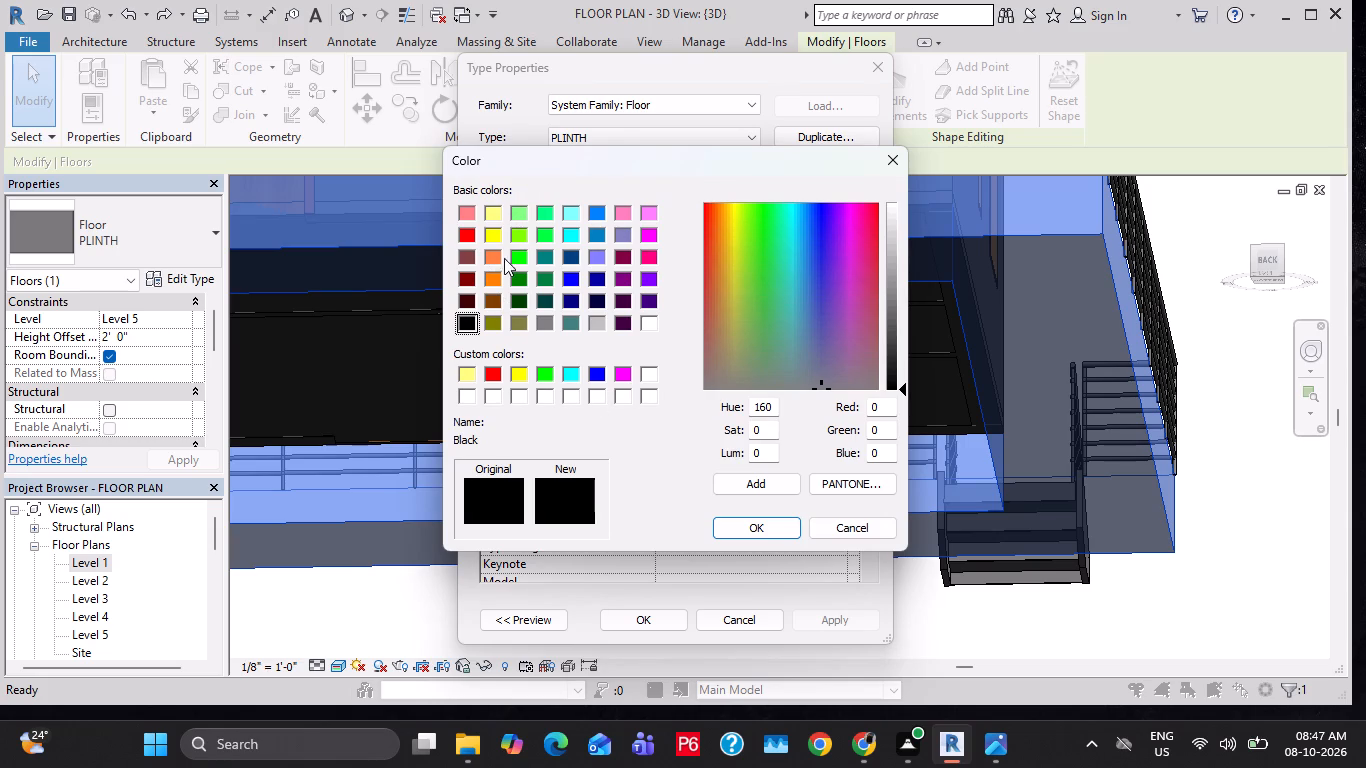
{"action": "left_click", "coordinate": [503, 218]}
{"action": "left_click", "coordinate": [494, 211]}
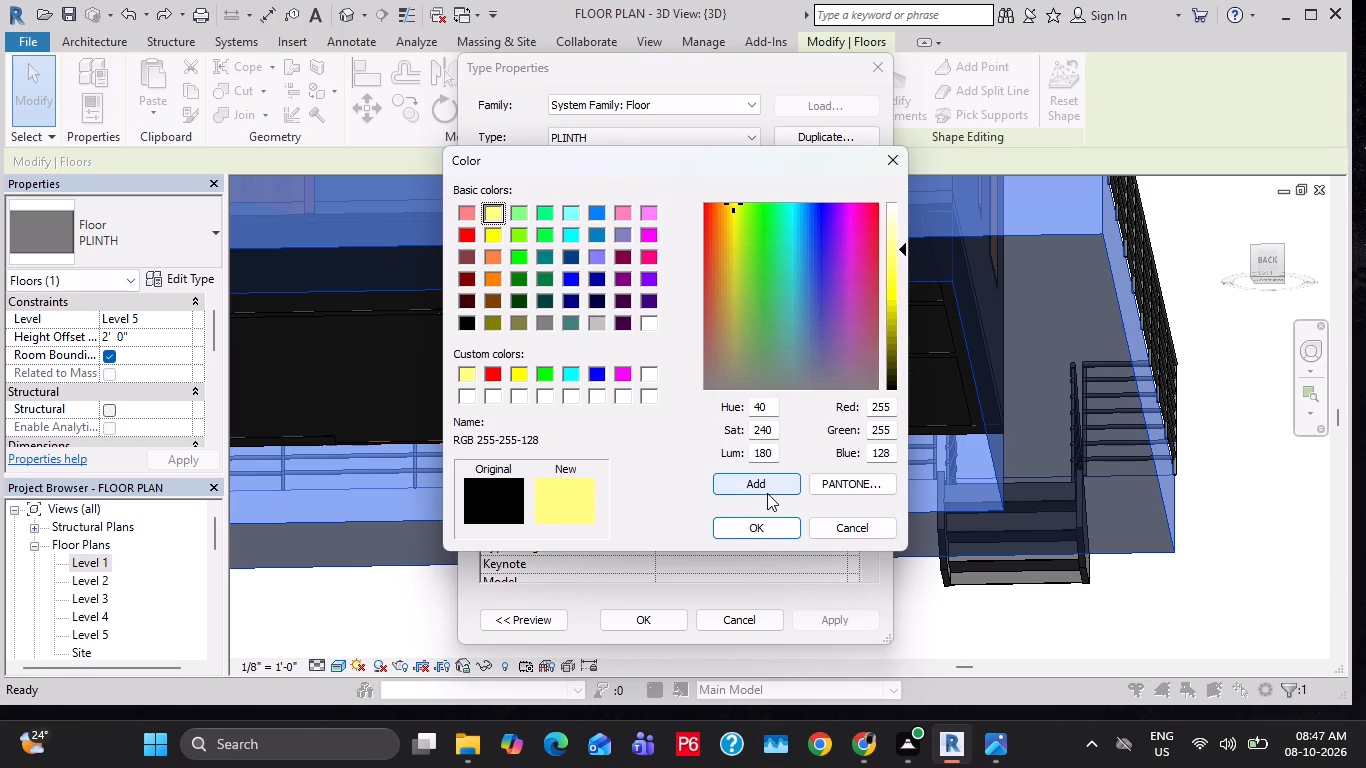
{"action": "left_click", "coordinate": [767, 493]}
{"action": "double_click", "coordinate": [767, 490]}
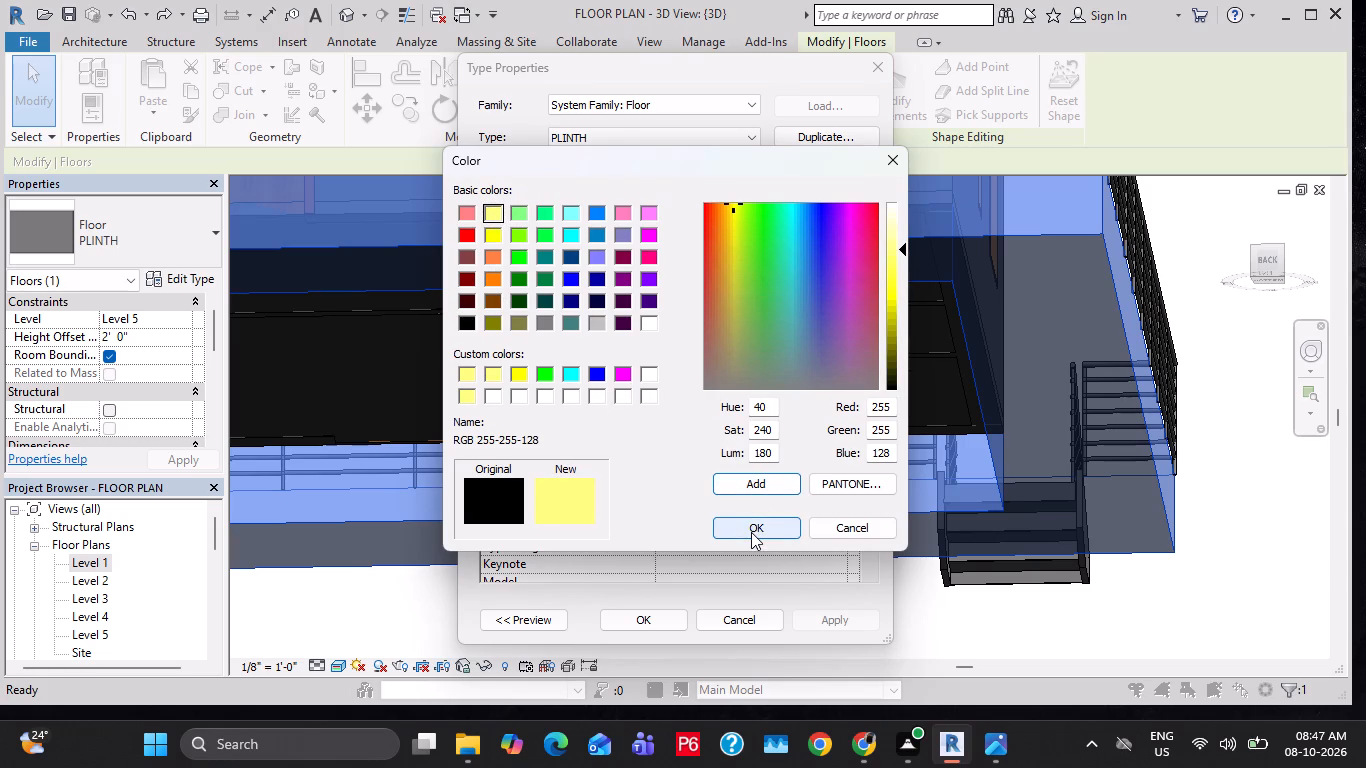
{"action": "left_click", "coordinate": [751, 532]}
{"action": "double_click", "coordinate": [822, 622]}
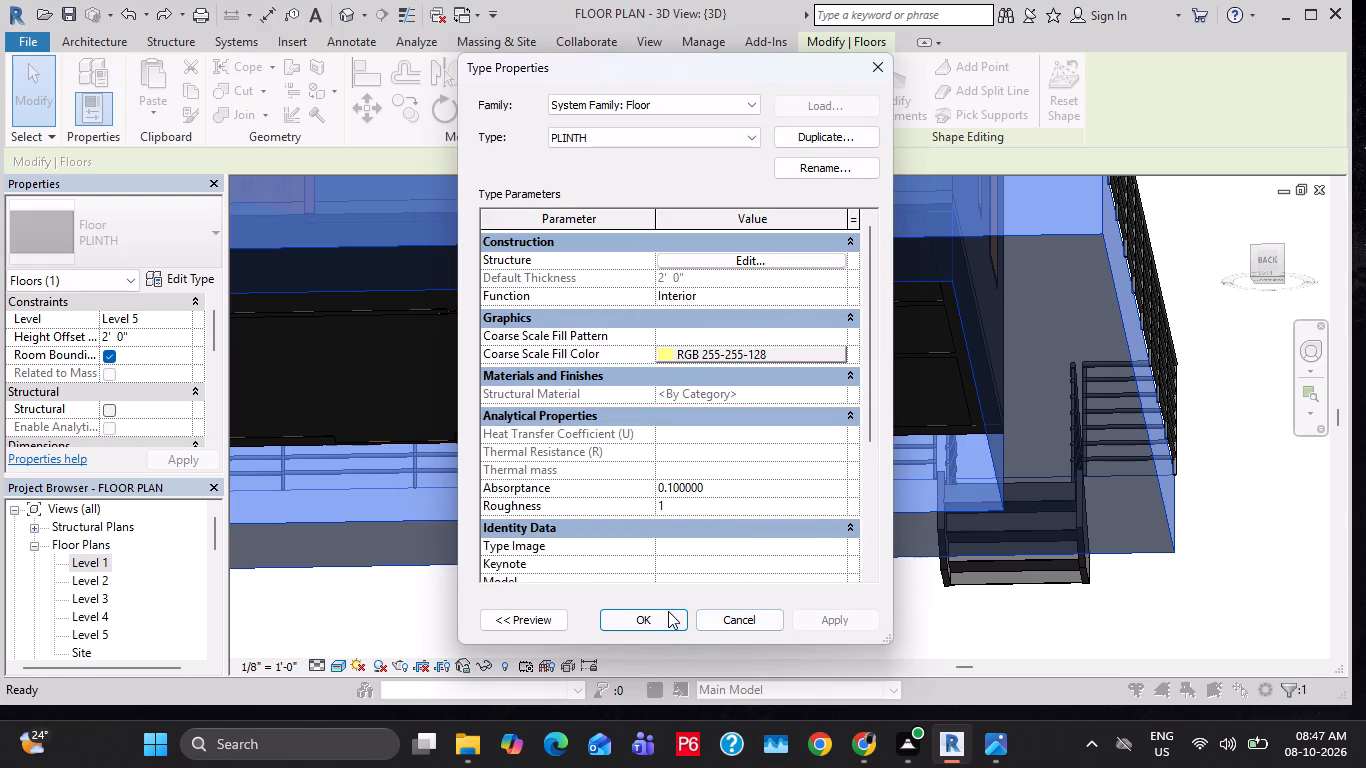
{"action": "left_click", "coordinate": [668, 611]}
{"action": "left_click", "coordinate": [798, 613]}
{"action": "scroll", "coordinate": [753, 546], "scroll_direction": "down", "scroll_amount": 4}
{"action": "key", "text": "Escape"}
{"action": "middle_click_drag", "start_coordinate": [819, 460], "coordinate": [819, 475]}
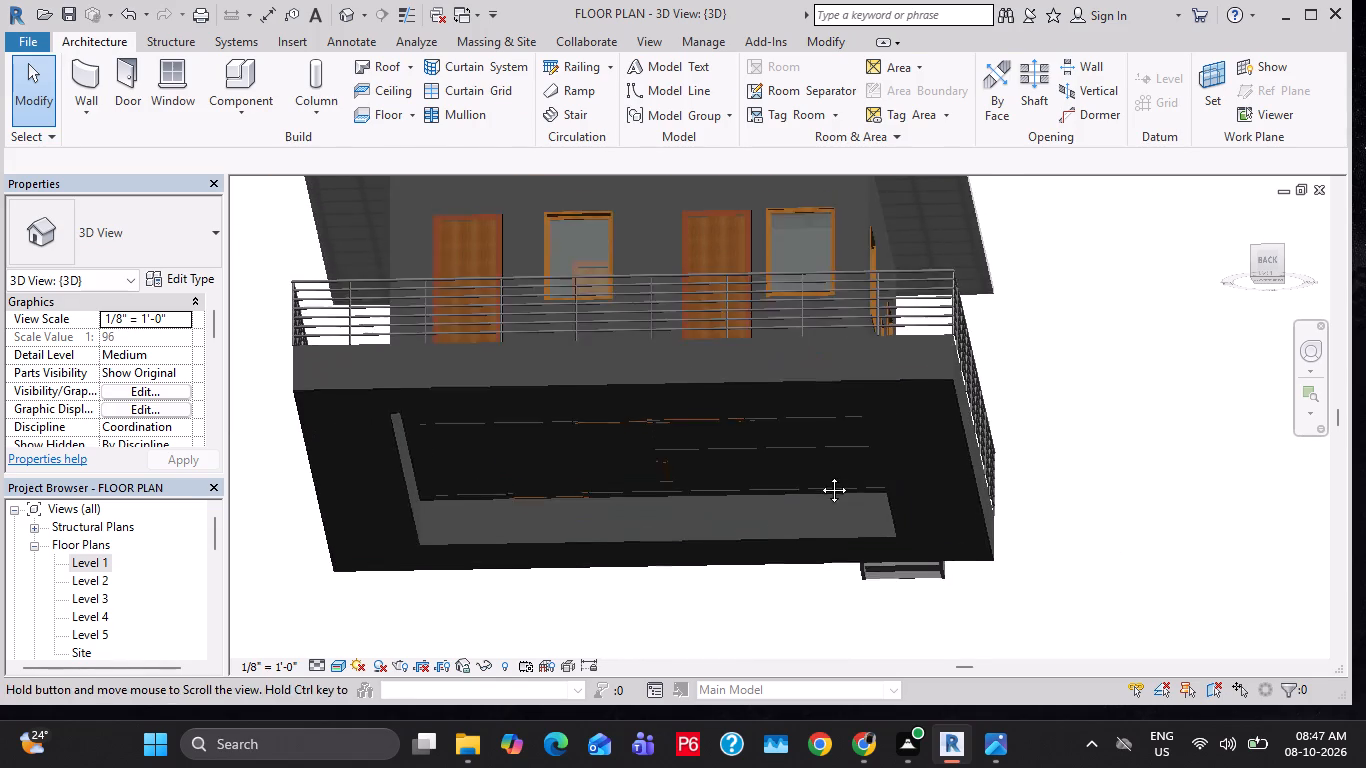
{"action": "middle_click_drag", "start_coordinate": [819, 475], "coordinate": [819, 478]}
Open the Level 1 floor plan and examine its rooms, doors, windows and surrounding plinth.
{"action": "double_click", "coordinate": [89, 566]}
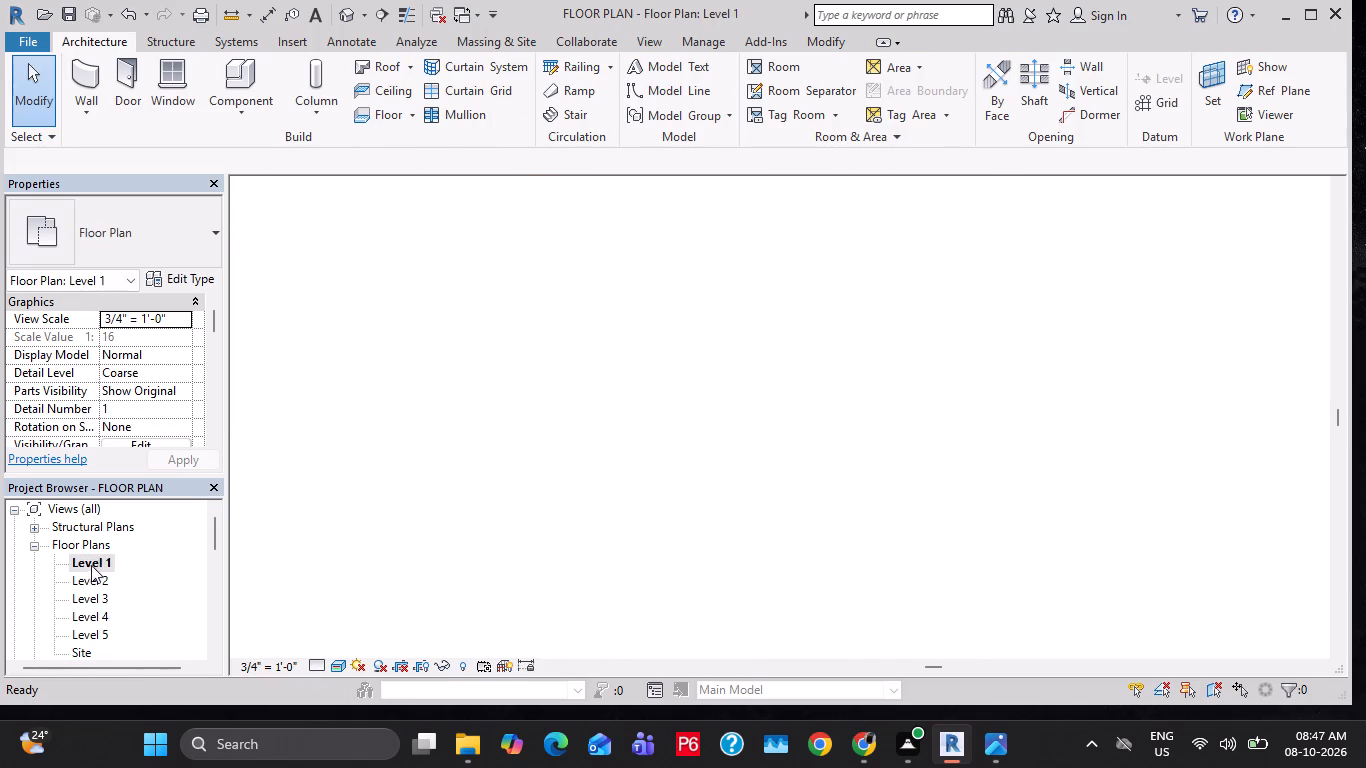
{"action": "scroll", "coordinate": [489, 524], "scroll_direction": "down", "scroll_amount": 1}
{"action": "left_click", "coordinate": [451, 573]}
{"action": "key", "text": "Escape"}
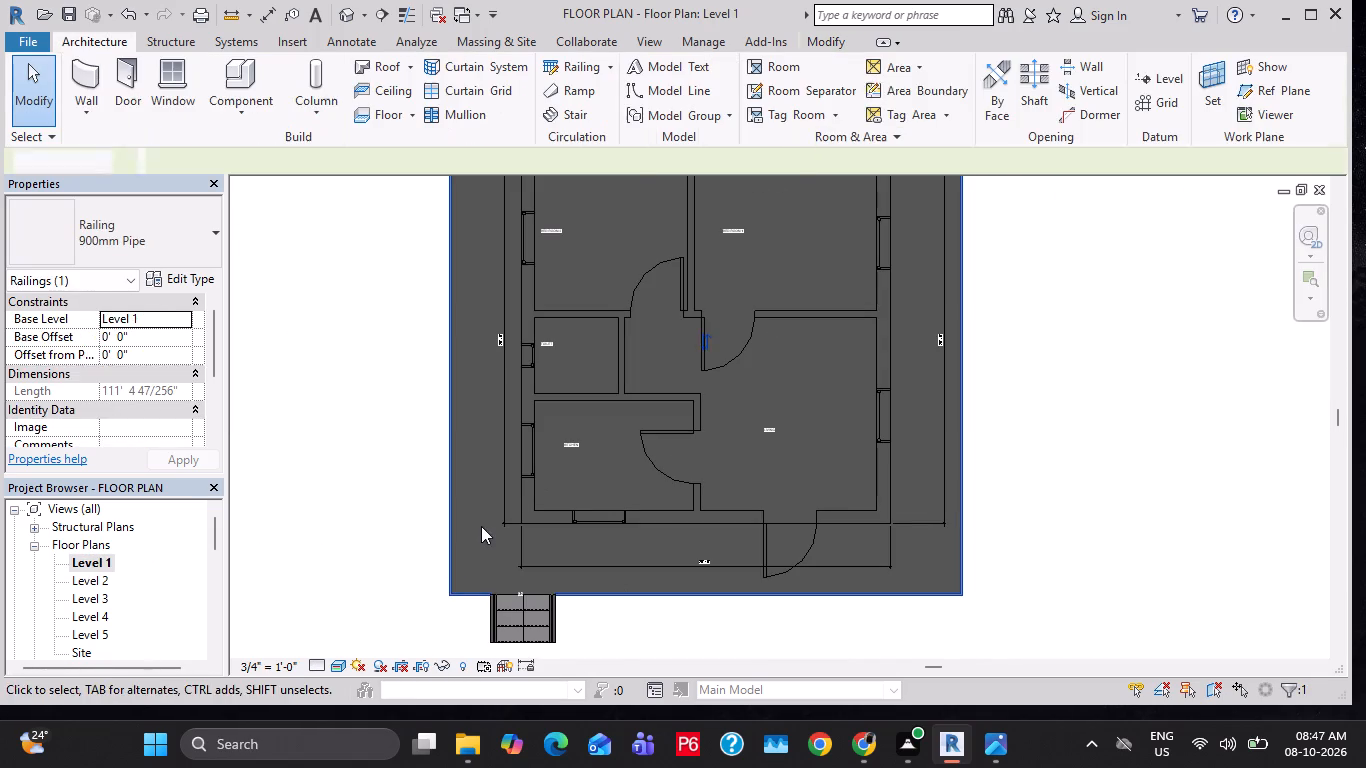
{"action": "key", "text": "Escape"}
{"action": "key", "text": "Escape"}
{"action": "middle_click_drag", "start_coordinate": [702, 354], "coordinate": [628, 506]}
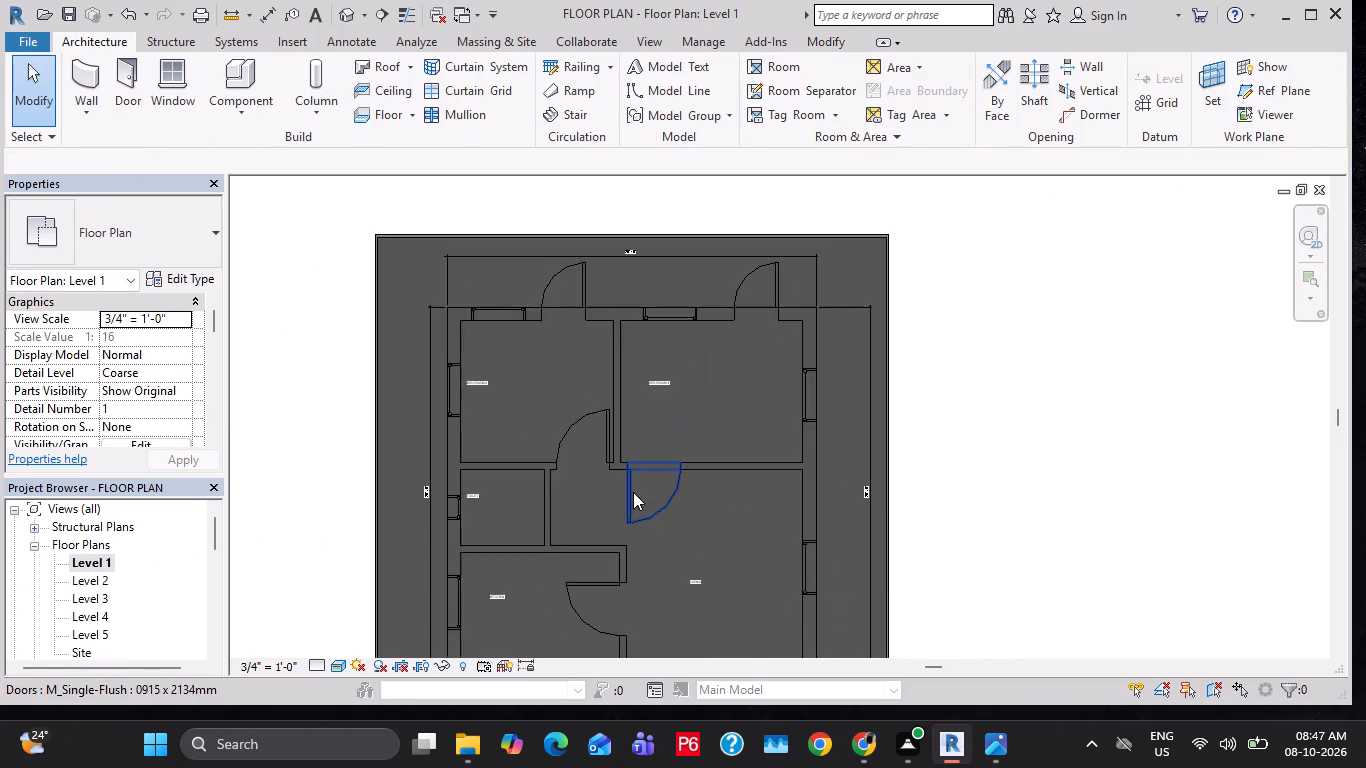
{"action": "middle_click_drag", "start_coordinate": [634, 490], "coordinate": [649, 448]}
{"action": "scroll", "coordinate": [673, 390], "scroll_direction": "up", "scroll_amount": 2}
{"action": "left_click", "coordinate": [696, 376]}
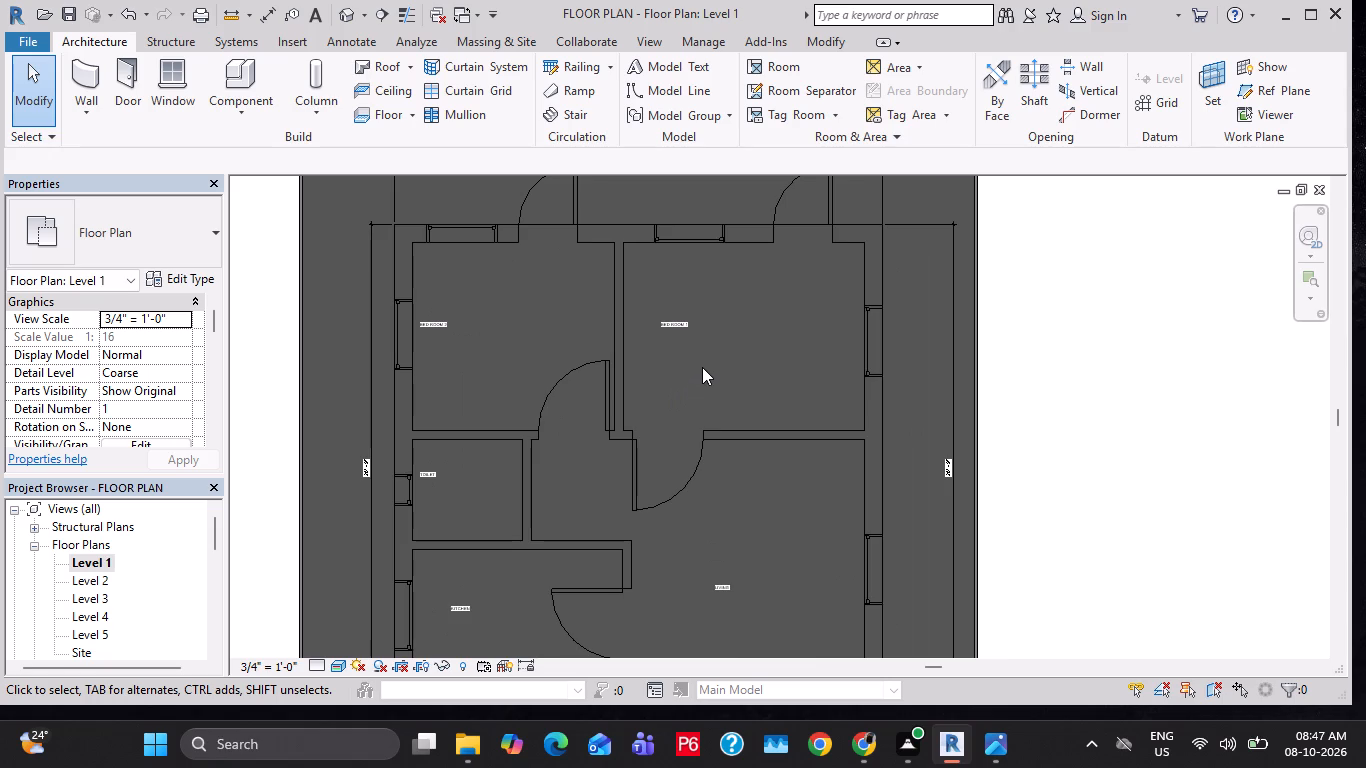
{"action": "middle_click_drag", "start_coordinate": [710, 358], "coordinate": [675, 522]}
{"action": "double_click", "coordinate": [920, 352]}
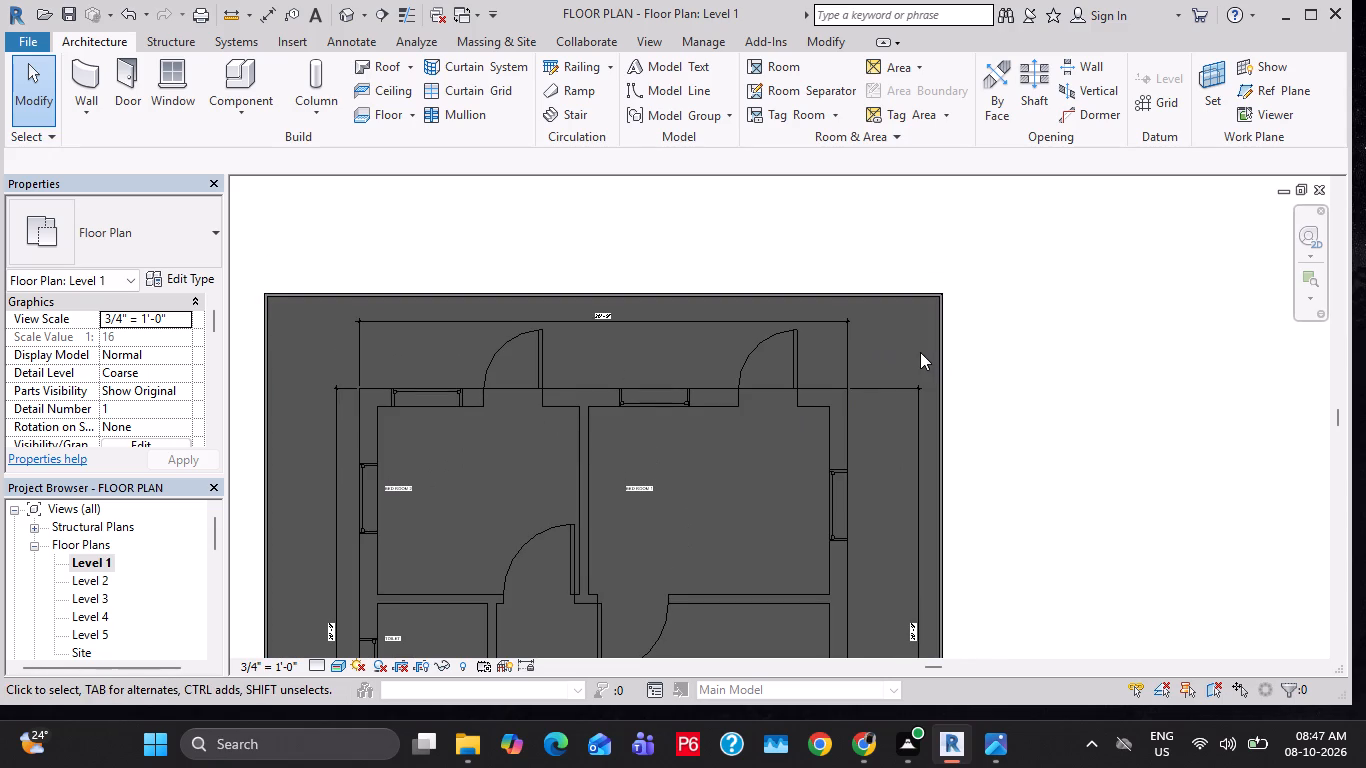
{"action": "left_click", "coordinate": [920, 352]}
{"action": "middle_click_drag", "start_coordinate": [789, 352], "coordinate": [835, 305]}
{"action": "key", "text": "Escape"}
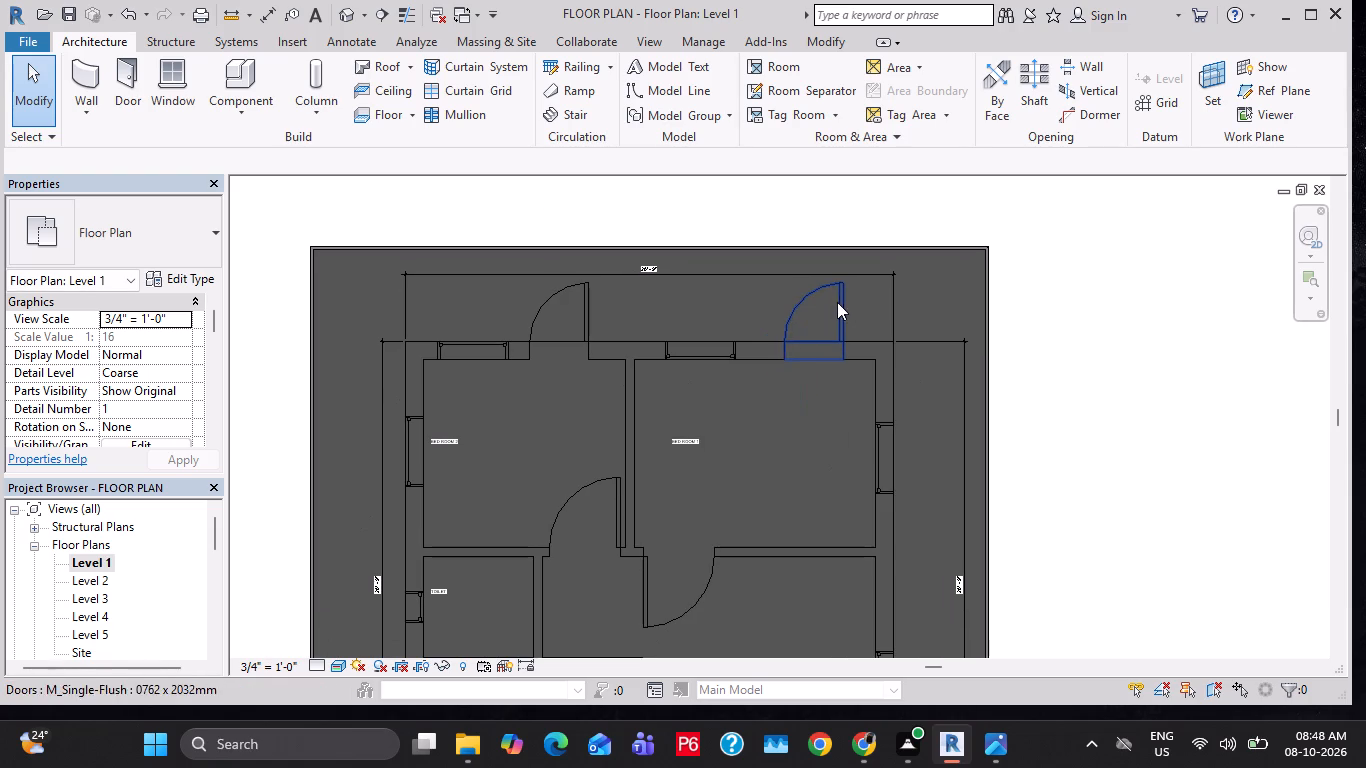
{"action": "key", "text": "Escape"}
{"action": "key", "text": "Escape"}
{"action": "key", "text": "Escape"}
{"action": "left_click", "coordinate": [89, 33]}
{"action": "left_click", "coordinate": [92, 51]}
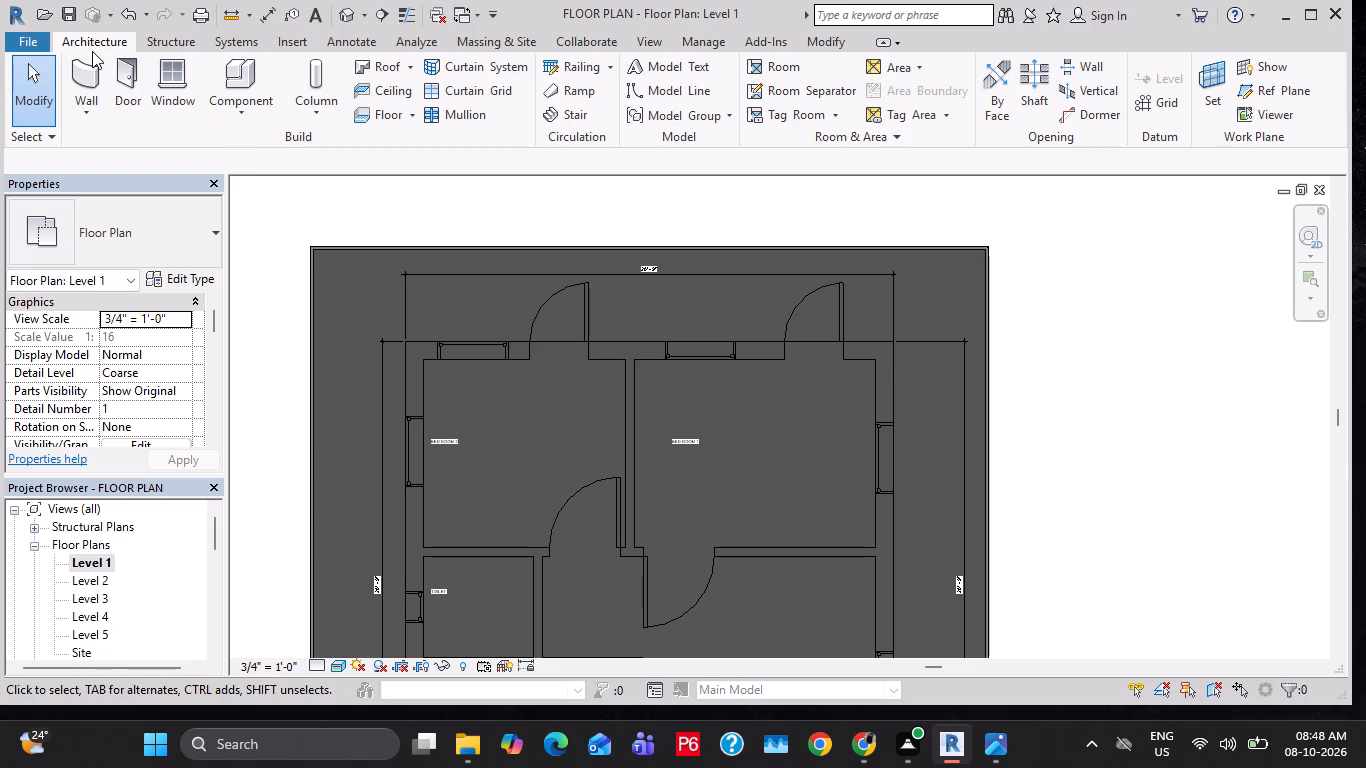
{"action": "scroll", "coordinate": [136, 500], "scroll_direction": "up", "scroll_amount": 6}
Change the Level 1 floor plan's visual style to an unshaded, lines-only display, dismissing the save reminder without saving.
{"action": "double_click", "coordinate": [89, 563]}
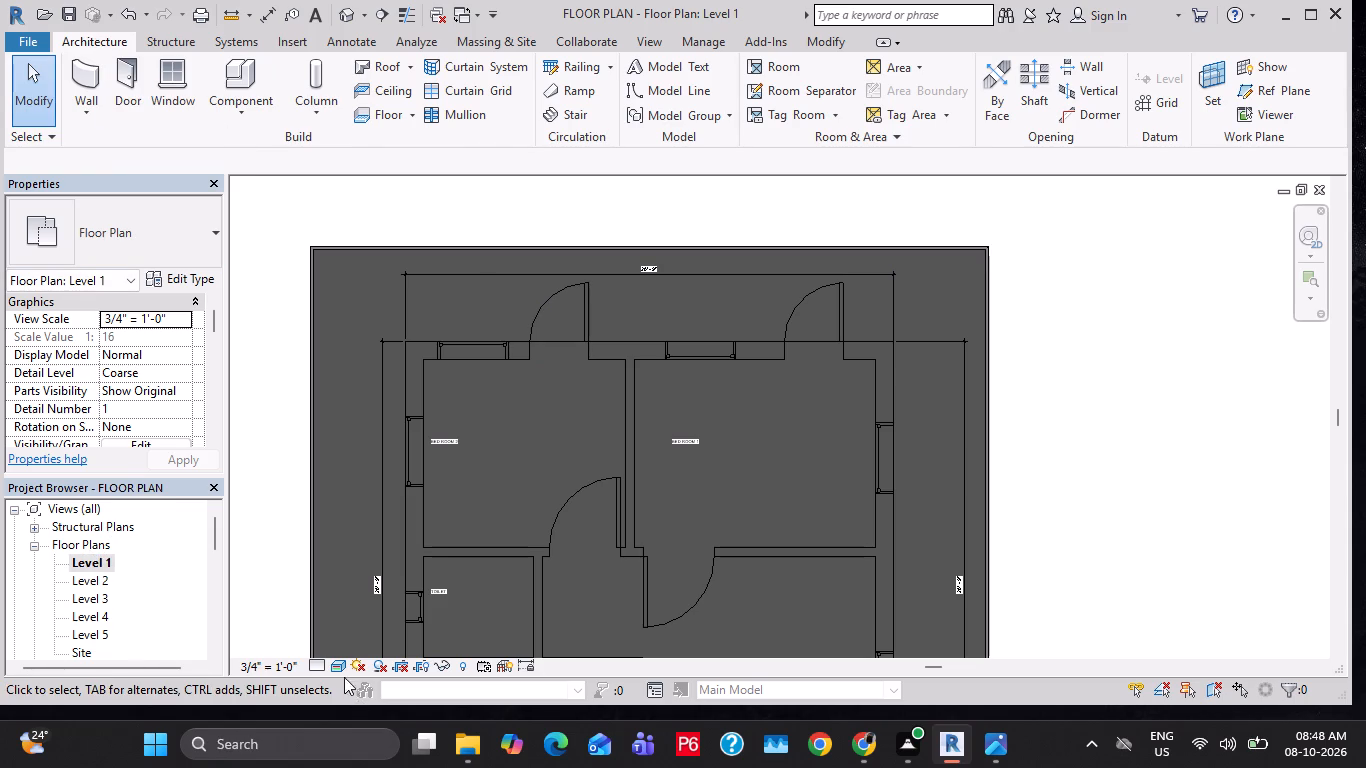
{"action": "left_click", "coordinate": [340, 662]}
{"action": "left_click", "coordinate": [406, 548]}
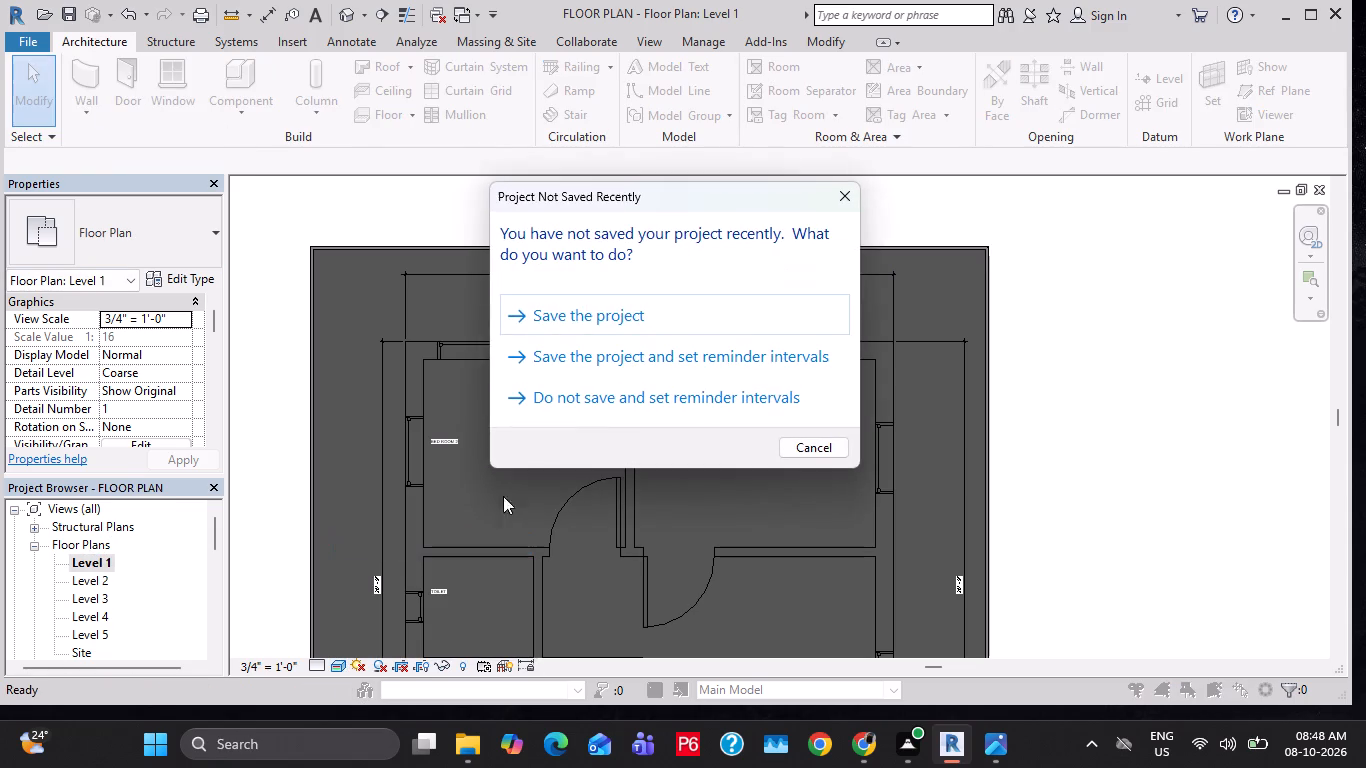
{"action": "key", "text": "Escape"}
{"action": "key", "text": "Escape"}
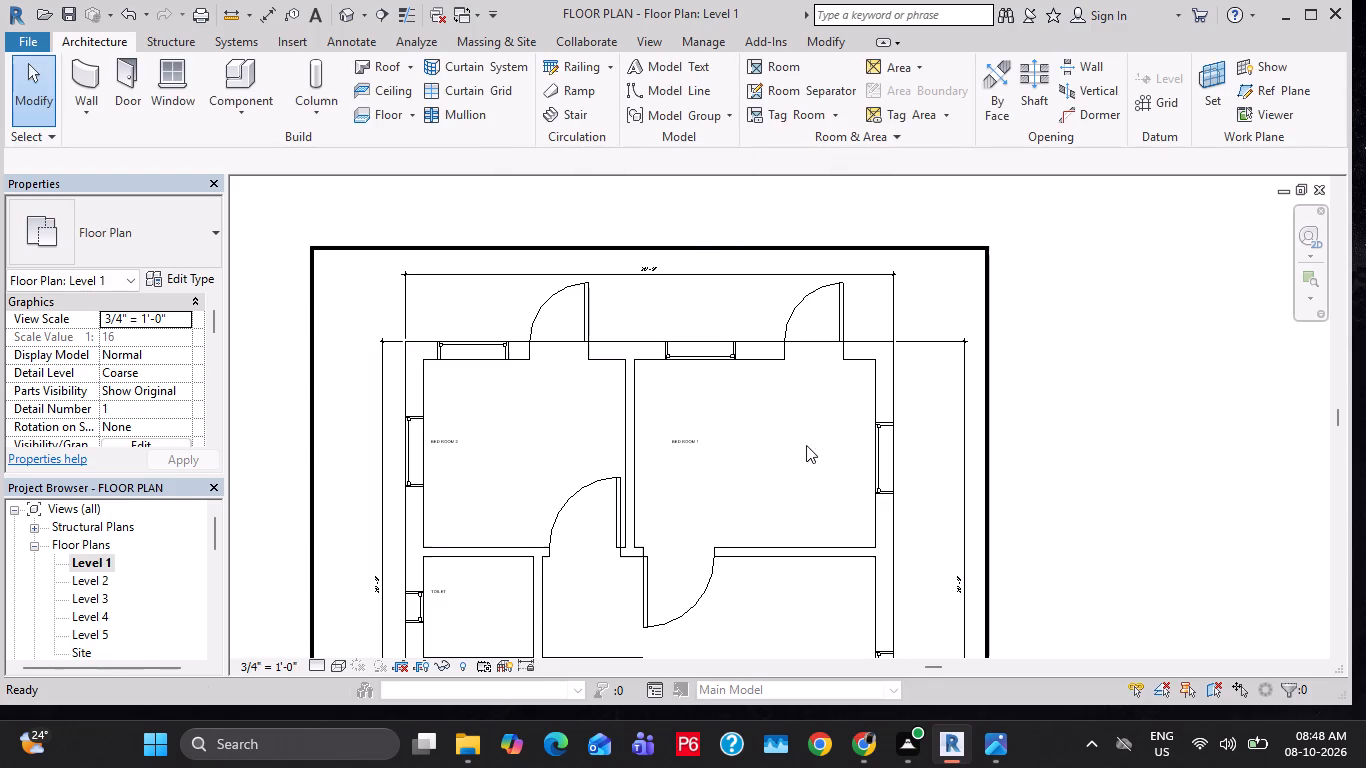
{"action": "key", "text": "Escape"}
{"action": "key", "text": "Escape"}
{"action": "scroll", "coordinate": [564, 375], "scroll_direction": "down", "scroll_amount": 2}
{"action": "middle_click_drag", "start_coordinate": [641, 455], "coordinate": [664, 319]}
{"action": "key", "text": "Escape"}
{"action": "scroll", "coordinate": [665, 332], "scroll_direction": "down", "scroll_amount": 2}
{"action": "key", "text": "Escape"}
{"action": "key", "text": "Escape"}
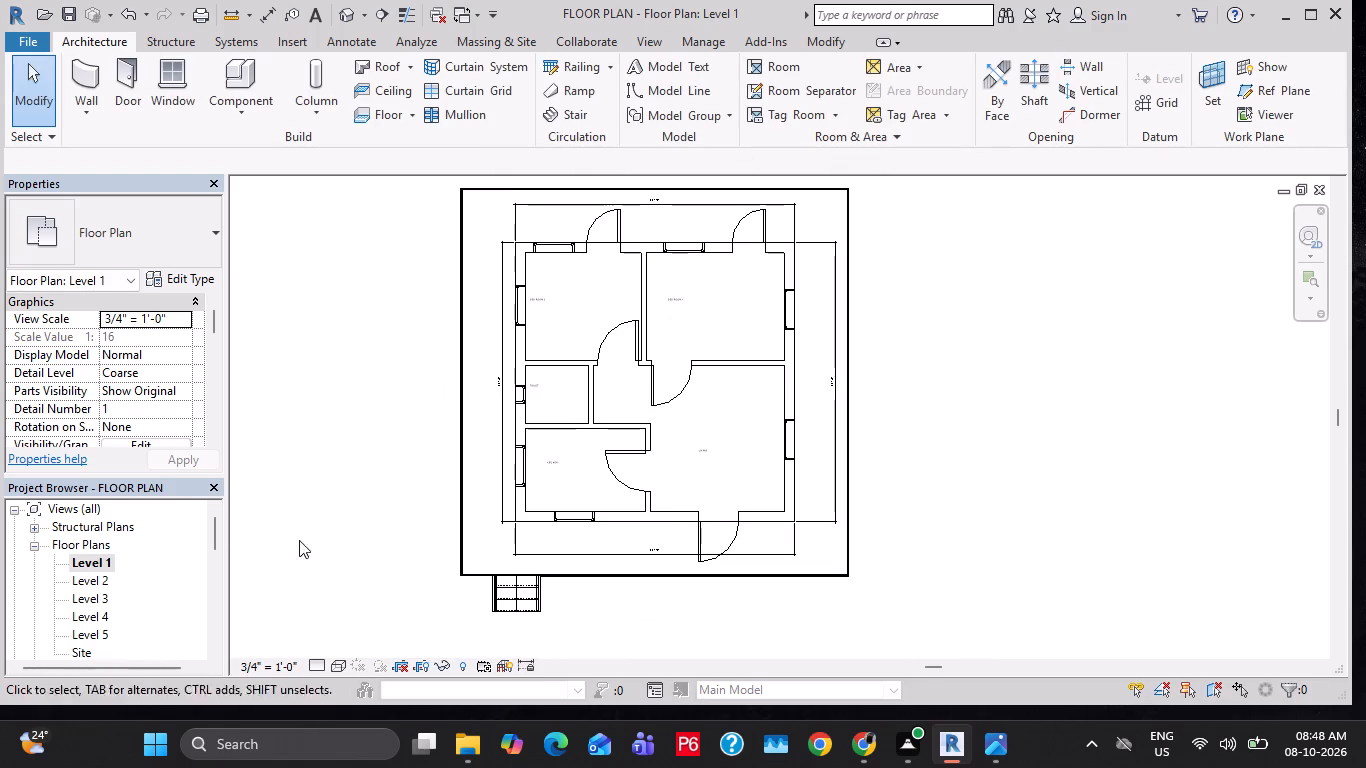
{"action": "key", "text": "Escape"}
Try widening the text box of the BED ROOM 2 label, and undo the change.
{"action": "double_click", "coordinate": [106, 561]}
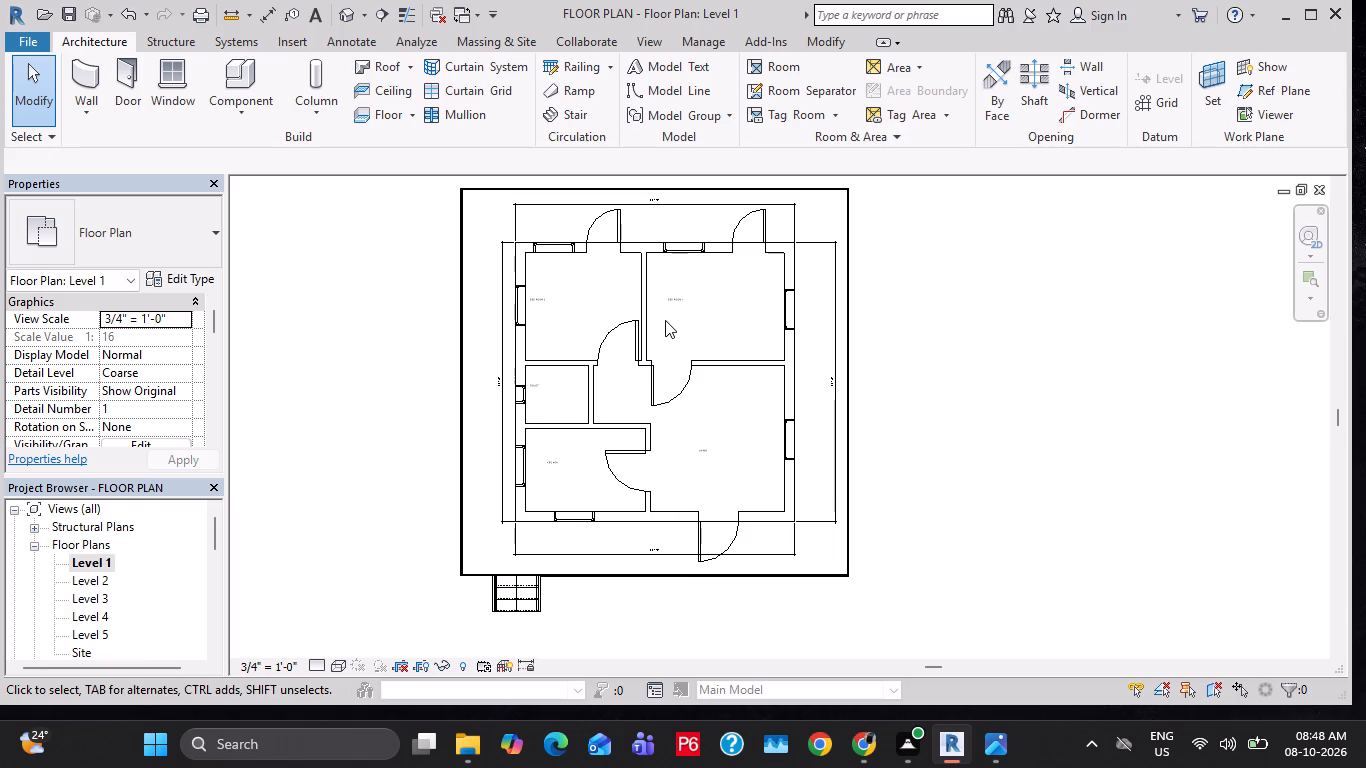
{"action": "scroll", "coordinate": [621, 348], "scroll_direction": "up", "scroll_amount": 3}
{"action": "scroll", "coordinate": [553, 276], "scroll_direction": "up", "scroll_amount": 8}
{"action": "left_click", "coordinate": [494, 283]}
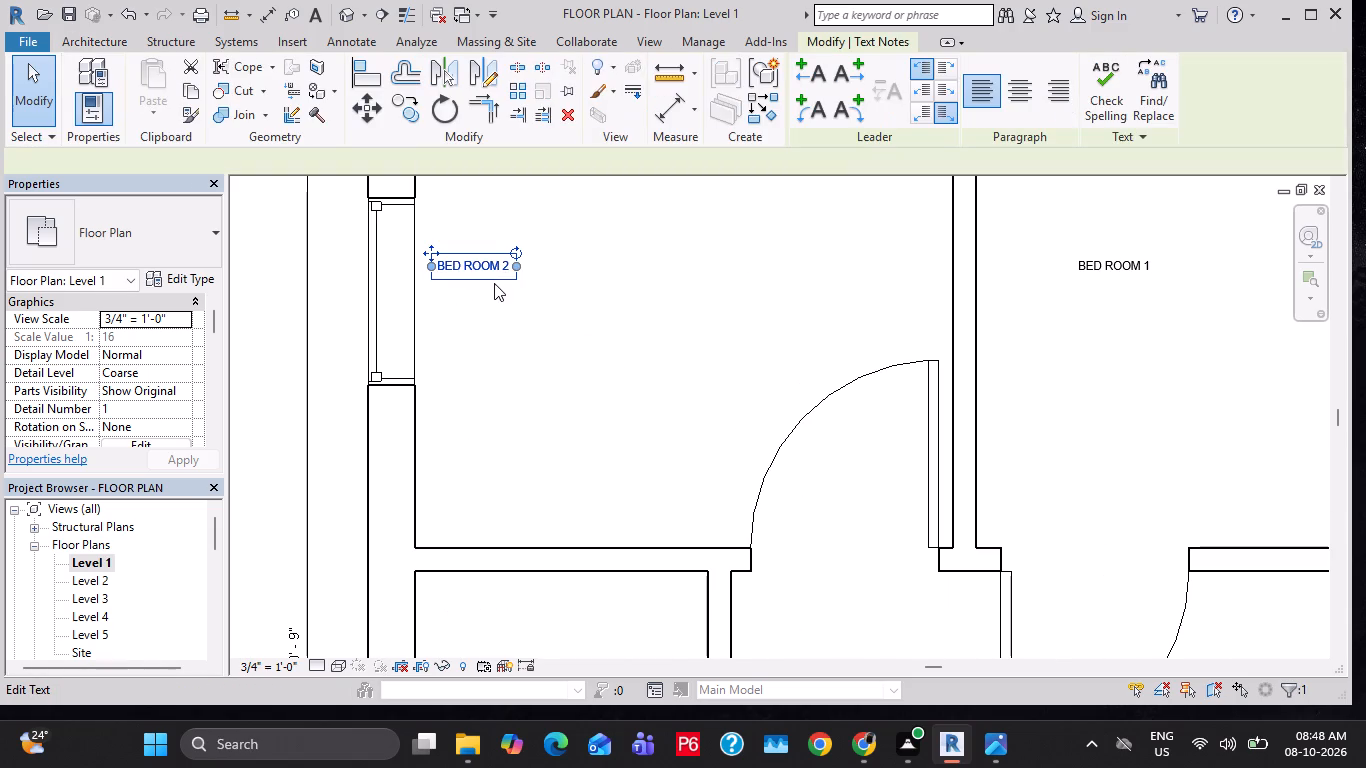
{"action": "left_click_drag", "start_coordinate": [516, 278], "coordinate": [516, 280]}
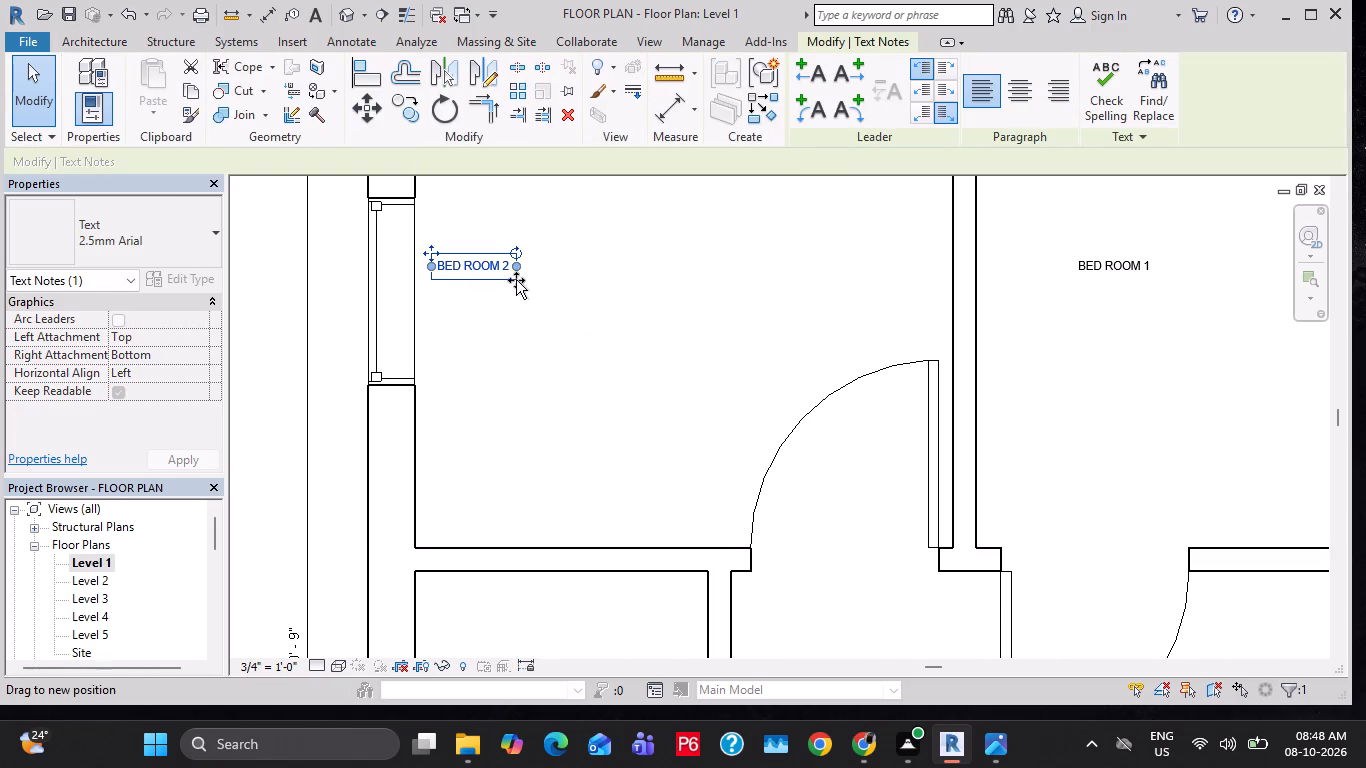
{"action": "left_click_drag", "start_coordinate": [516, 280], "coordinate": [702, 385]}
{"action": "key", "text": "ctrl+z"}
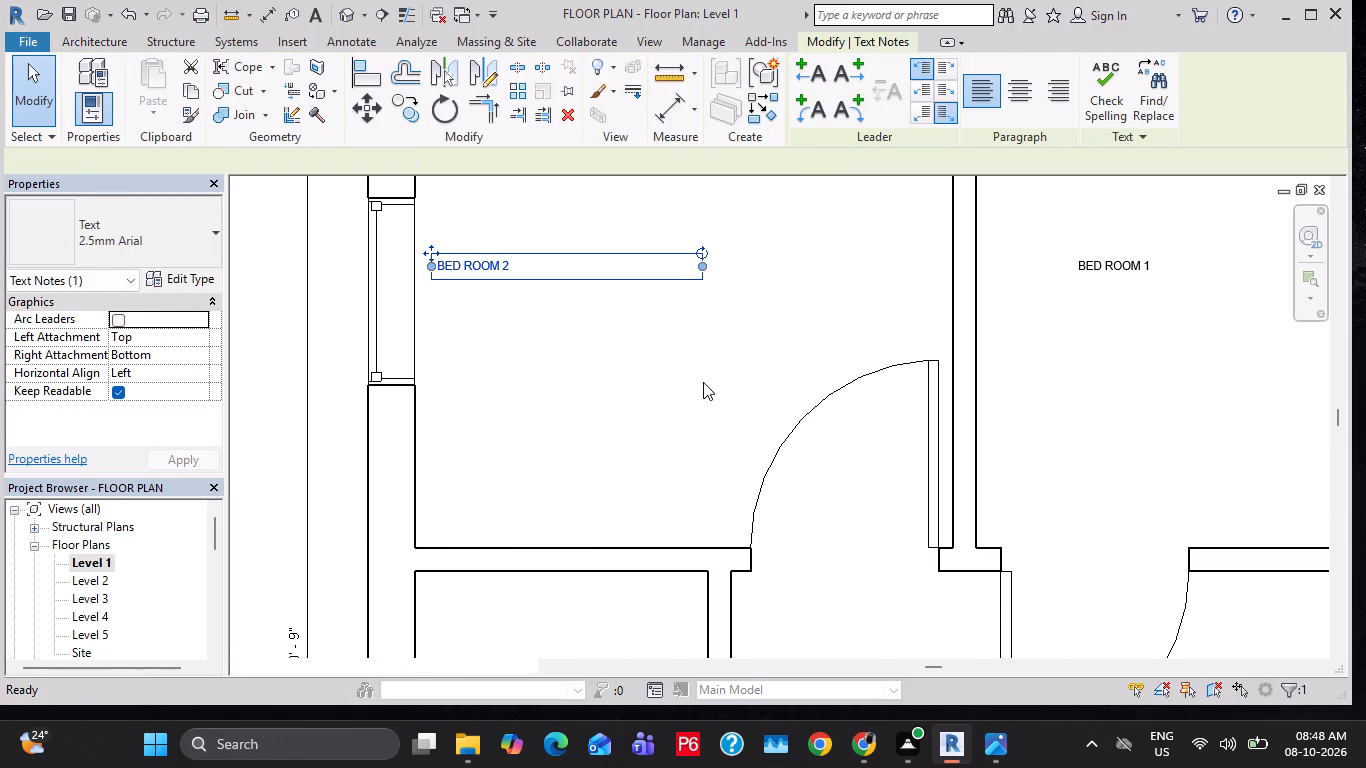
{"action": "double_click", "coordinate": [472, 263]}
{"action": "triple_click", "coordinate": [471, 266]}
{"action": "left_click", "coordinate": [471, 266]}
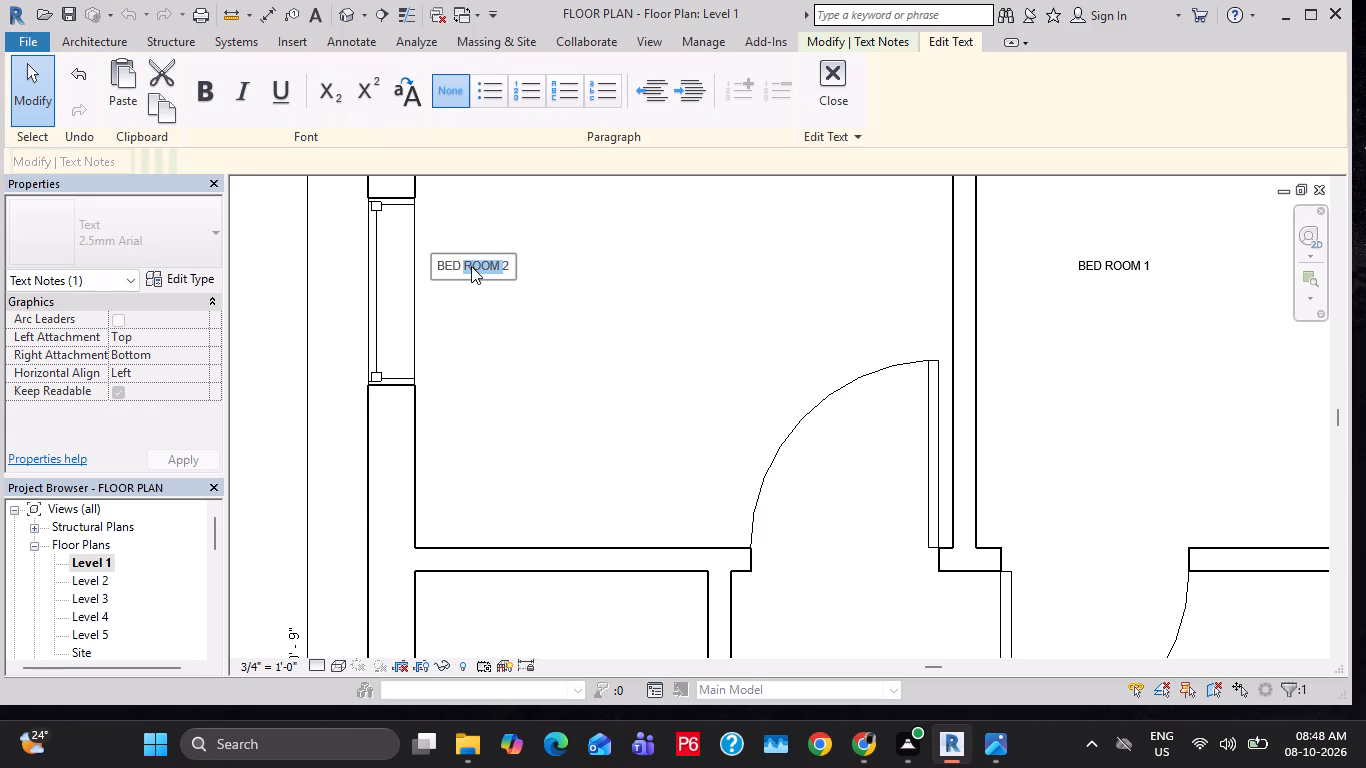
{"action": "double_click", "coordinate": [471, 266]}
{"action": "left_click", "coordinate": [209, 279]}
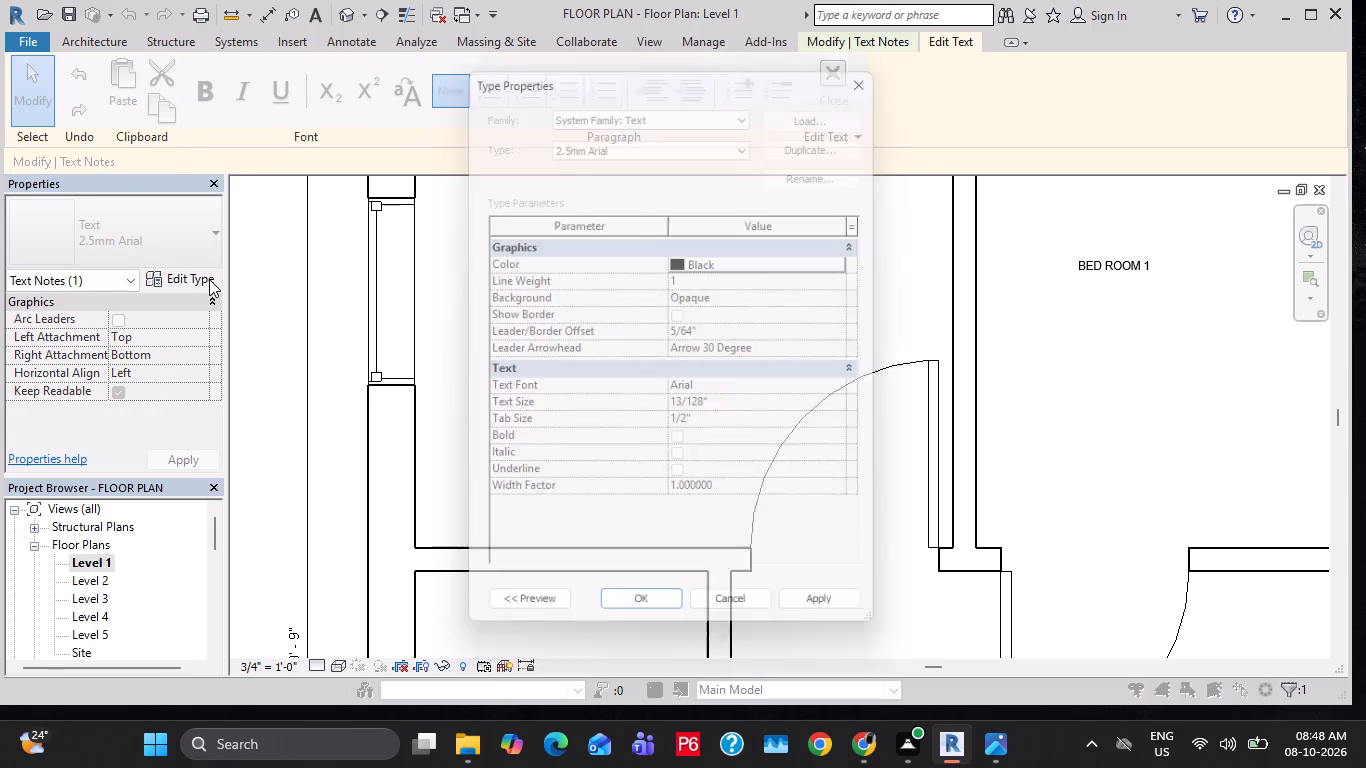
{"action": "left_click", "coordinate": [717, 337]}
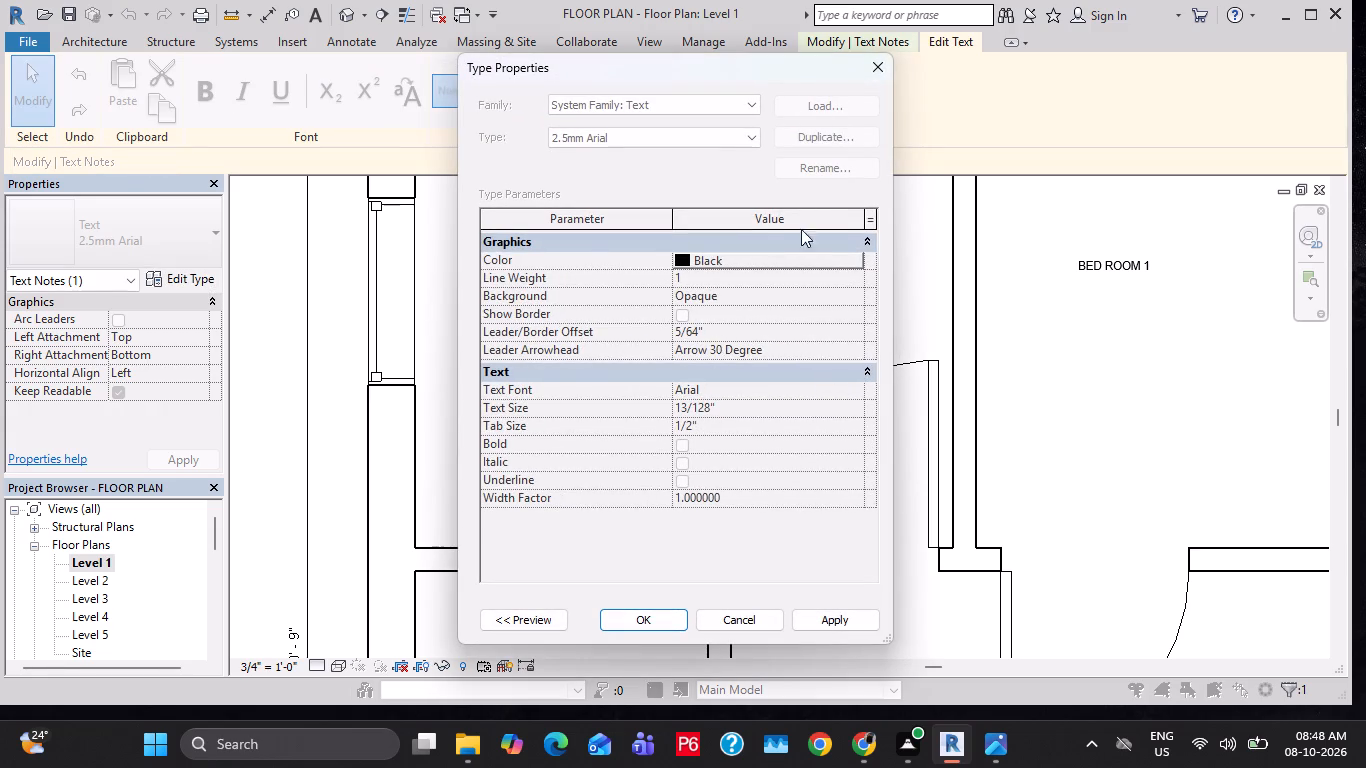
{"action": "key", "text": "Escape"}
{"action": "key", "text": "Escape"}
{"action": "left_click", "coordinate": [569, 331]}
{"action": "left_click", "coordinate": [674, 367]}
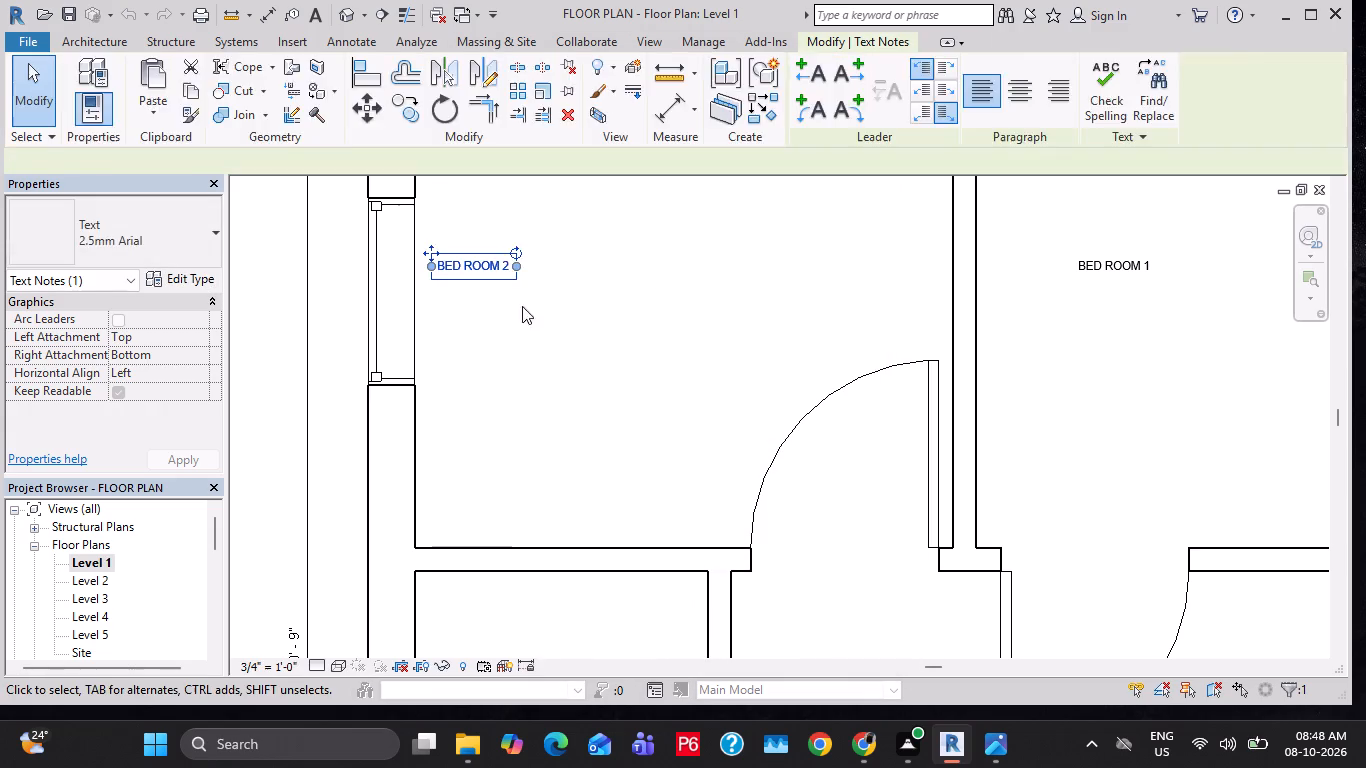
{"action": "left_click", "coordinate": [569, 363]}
Set the text size of the BED ROOM 2 label's 2.5mm Arial text type to 1".
{"action": "left_click", "coordinate": [494, 270]}
{"action": "left_click", "coordinate": [207, 285]}
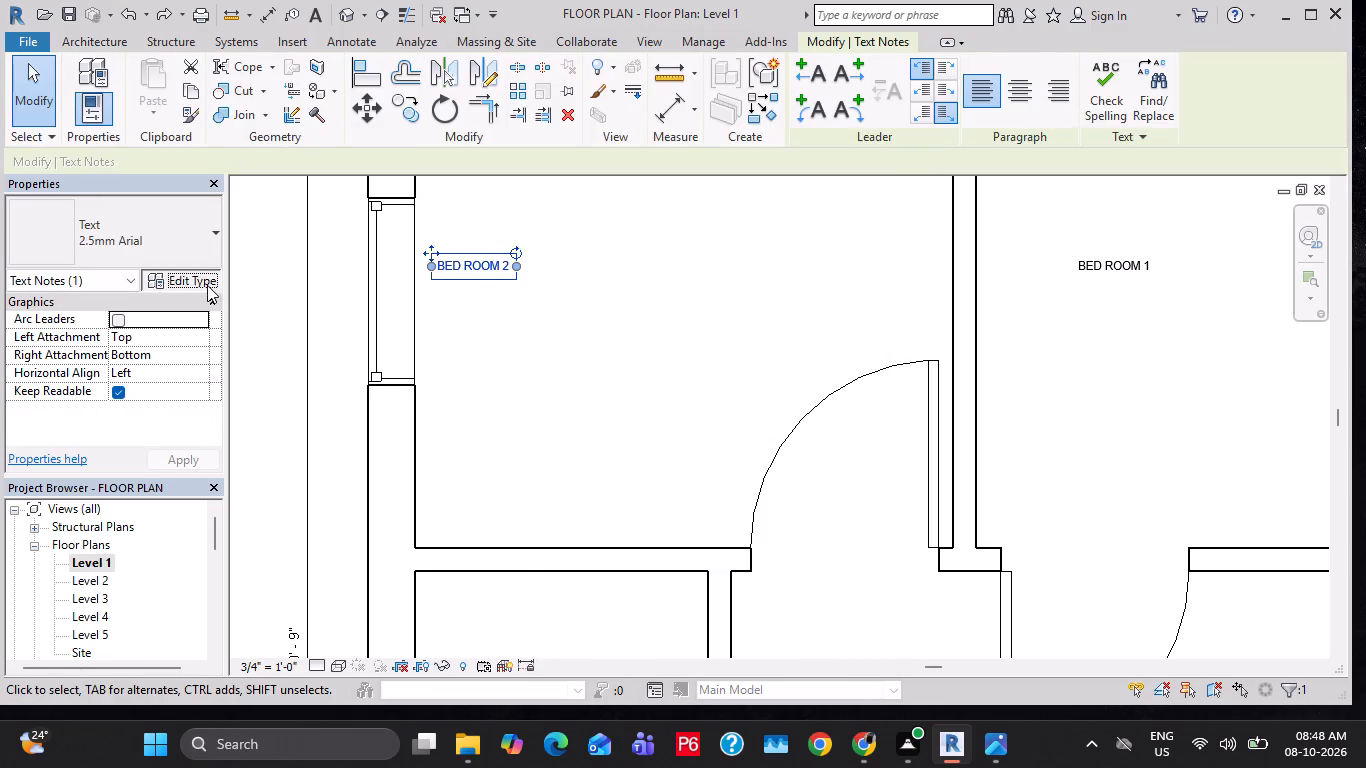
{"action": "left_click", "coordinate": [710, 327]}
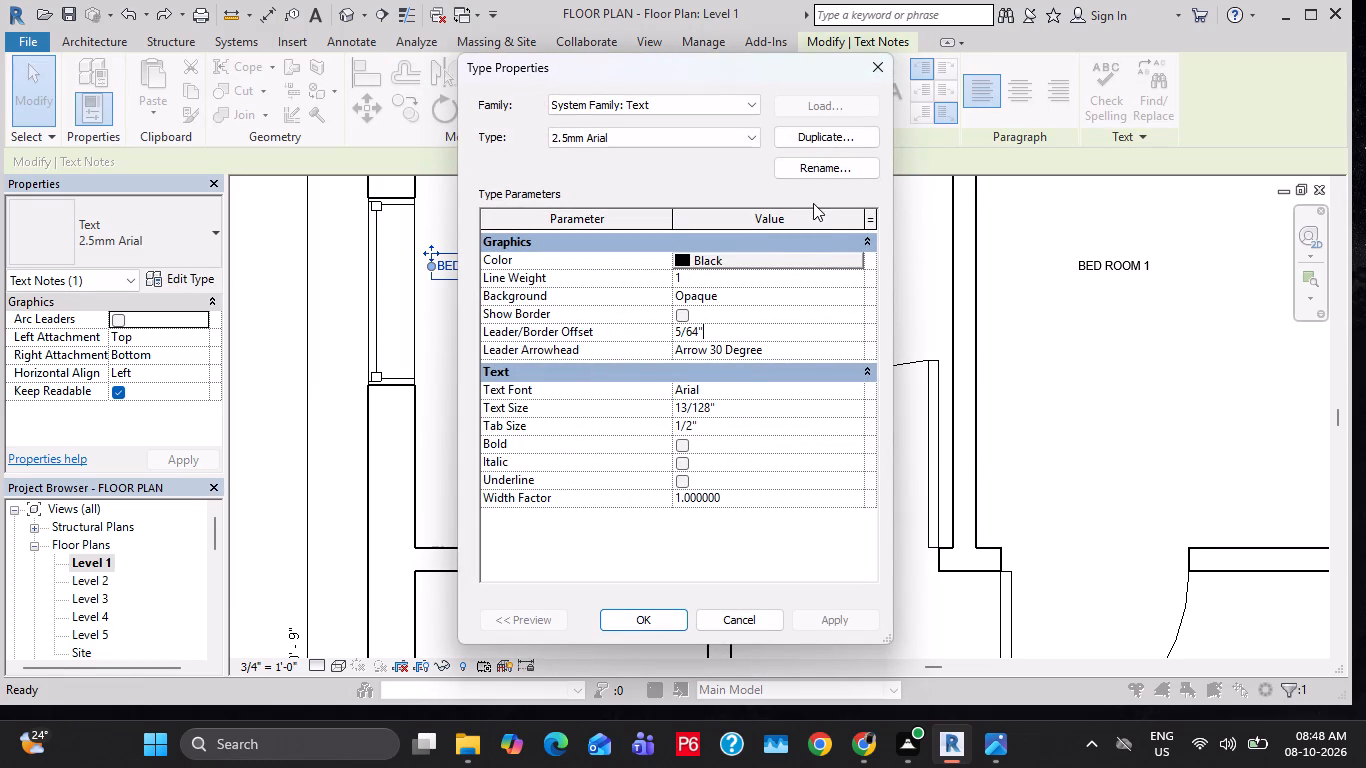
{"action": "left_click", "coordinate": [720, 407]}
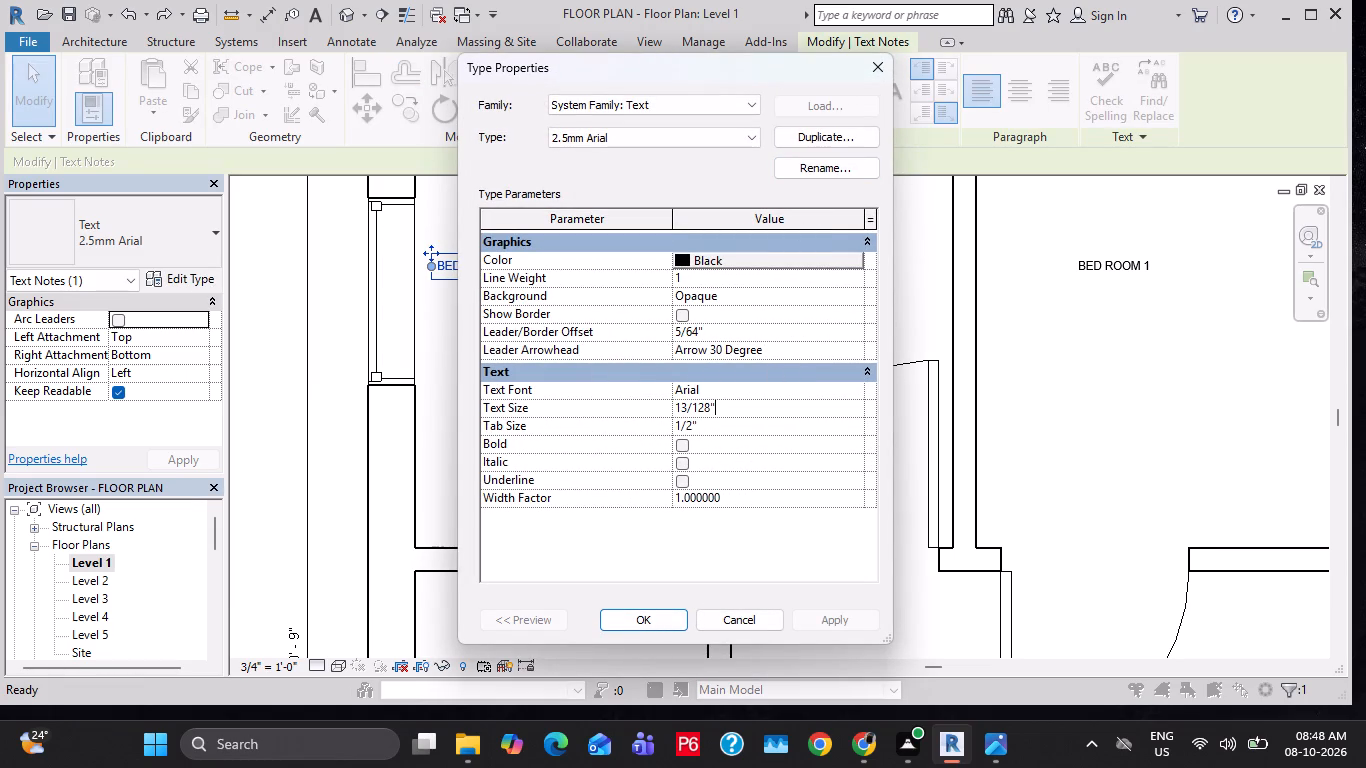
{"action": "double_click", "coordinate": [720, 407]}
{"action": "type", "text": "1\""}
{"action": "key", "text": "Return"}
{"action": "left_click", "coordinate": [827, 628]}
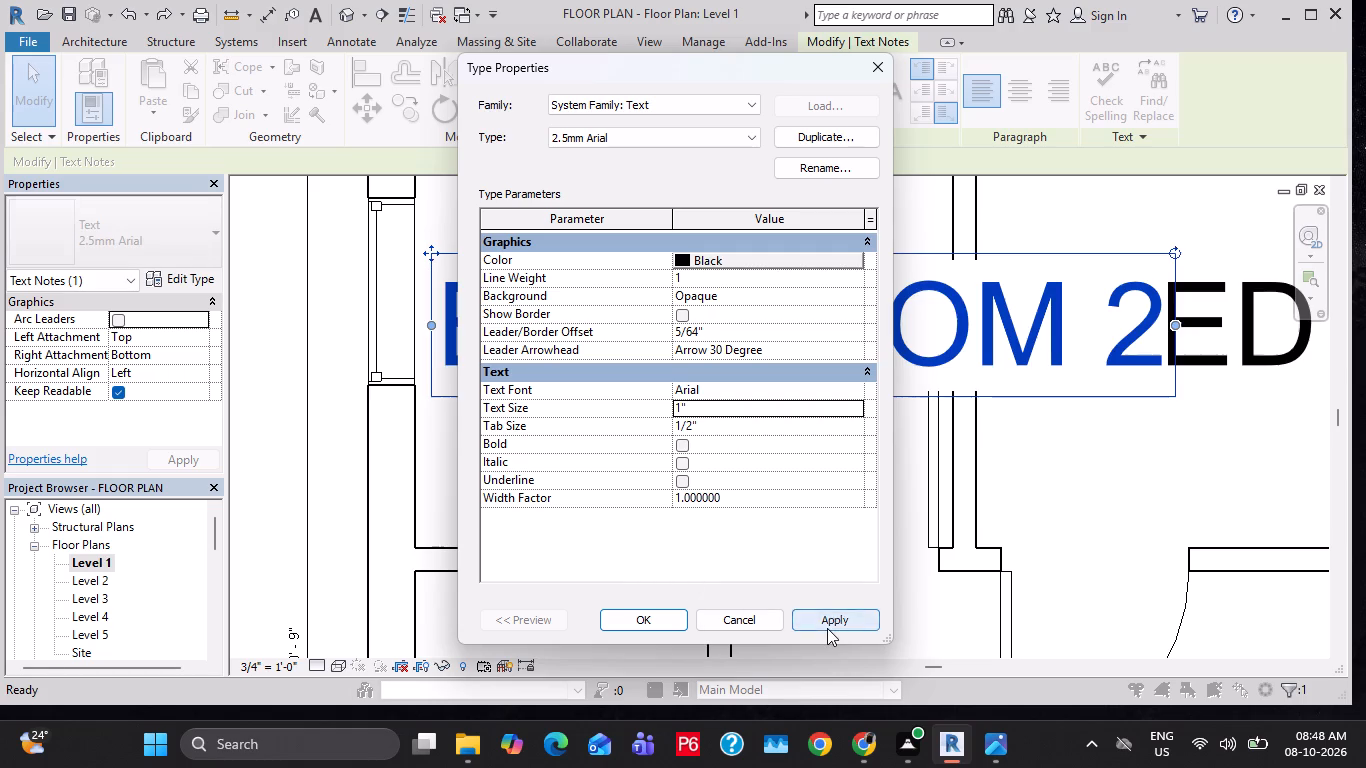
Set the text size of the BED ROOM 2 label's 2.5mm Arial text type to 0.3".
{"action": "double_click", "coordinate": [708, 406]}
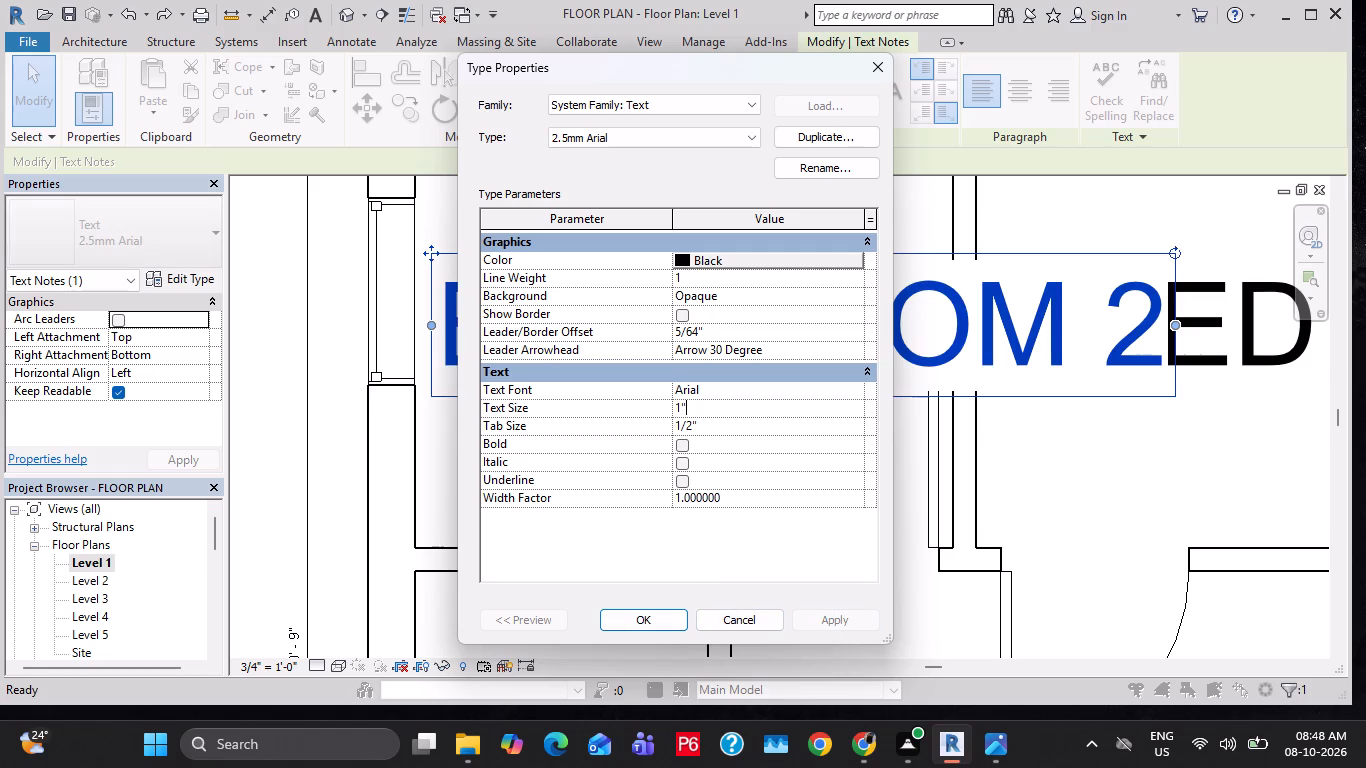
{"action": "key", "text": "BackSpace"}
{"action": "key", "text": "BackSpace"}
{"action": "key", "text": "BackSpace"}
{"action": "type", "text": "0.43"}
{"action": "key", "text": "BackSpace"}
{"action": "key", "text": "BackSpace"}
{"action": "type", "text": "3\""}
{"action": "key", "text": "Return"}
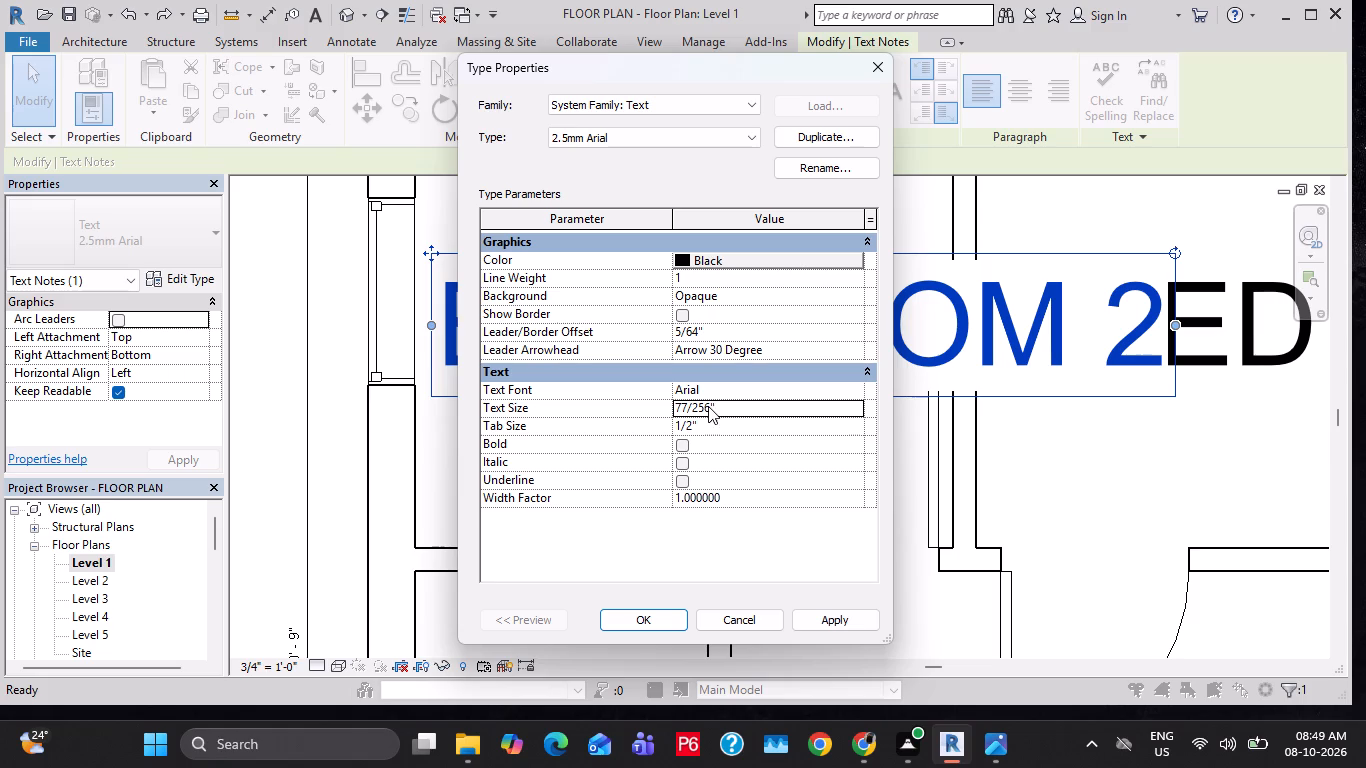
{"action": "left_click", "coordinate": [829, 611]}
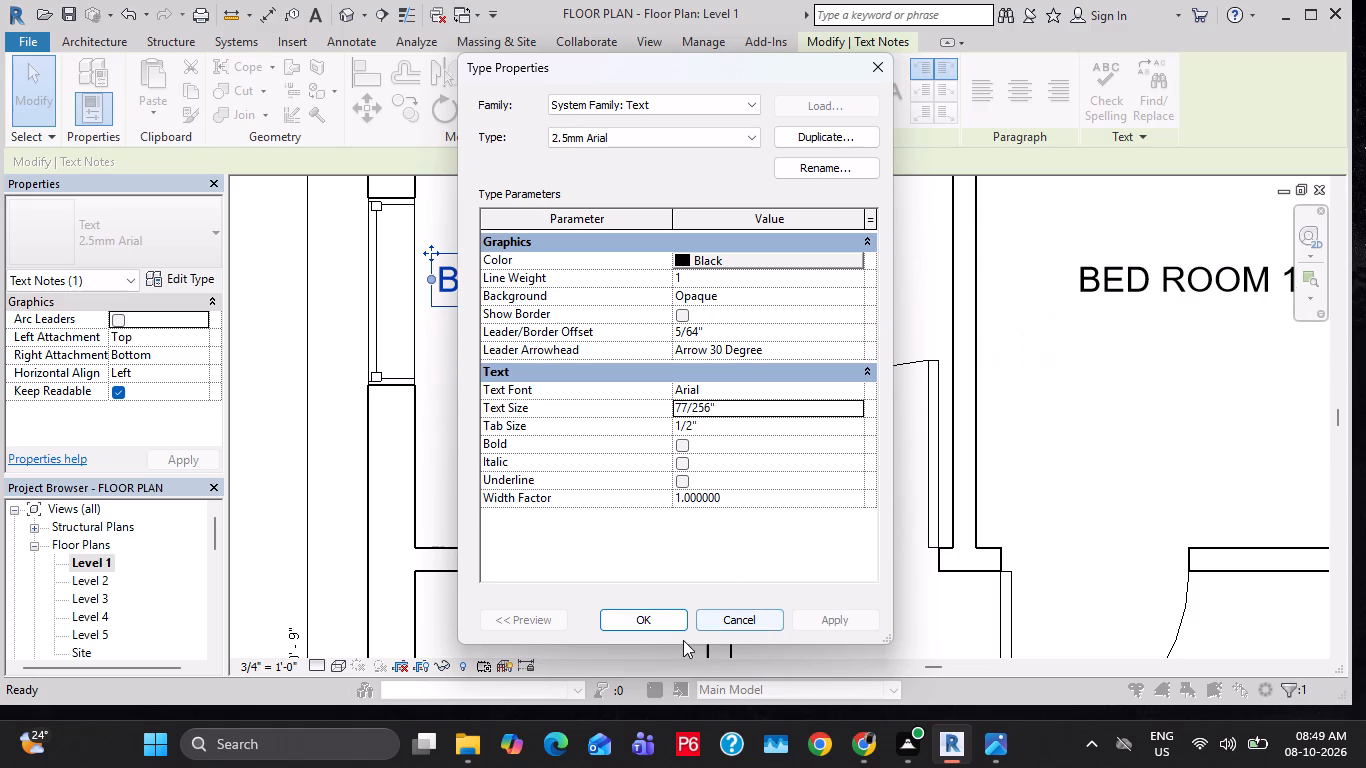
{"action": "left_click", "coordinate": [661, 625]}
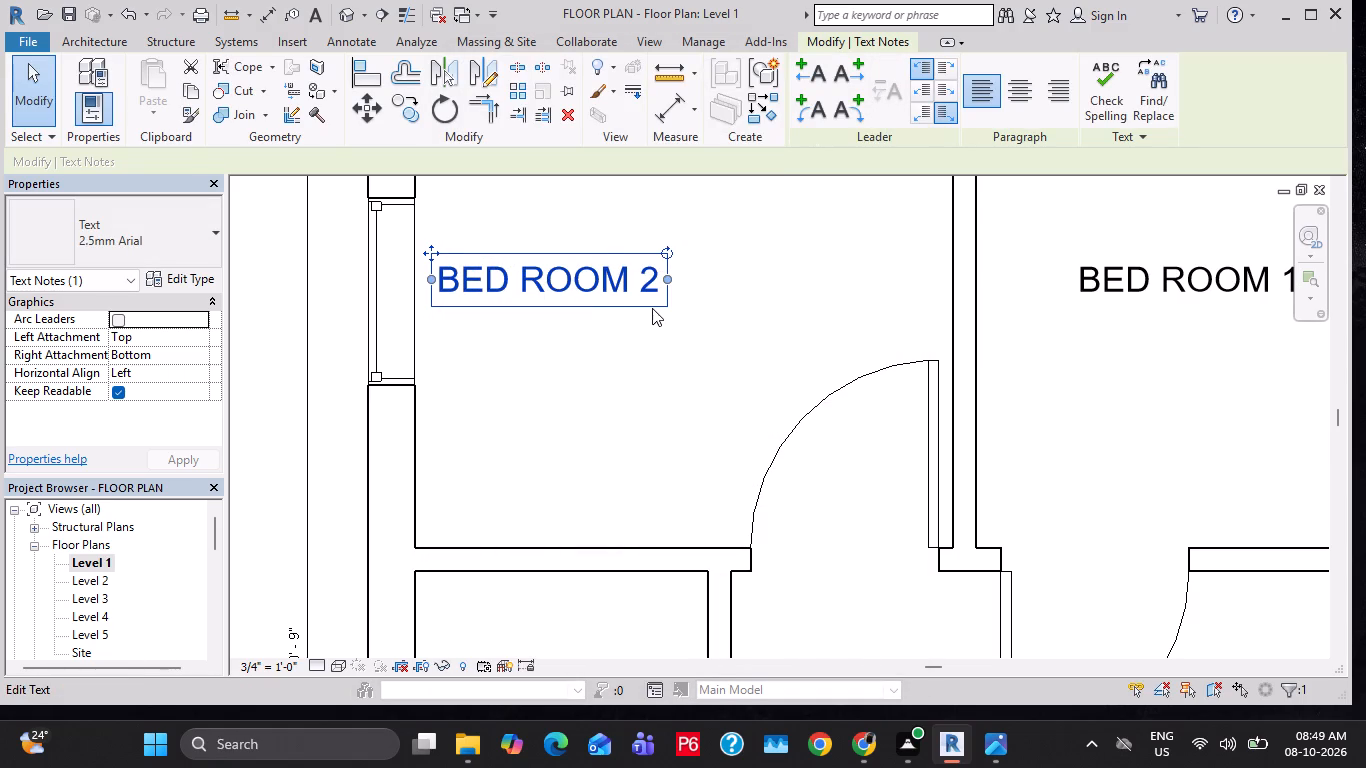
{"action": "left_click_drag", "start_coordinate": [652, 308], "coordinate": [757, 319]}
{"action": "scroll", "coordinate": [720, 355], "scroll_direction": "down", "scroll_amount": 2}
{"action": "left_click", "coordinate": [662, 376]}
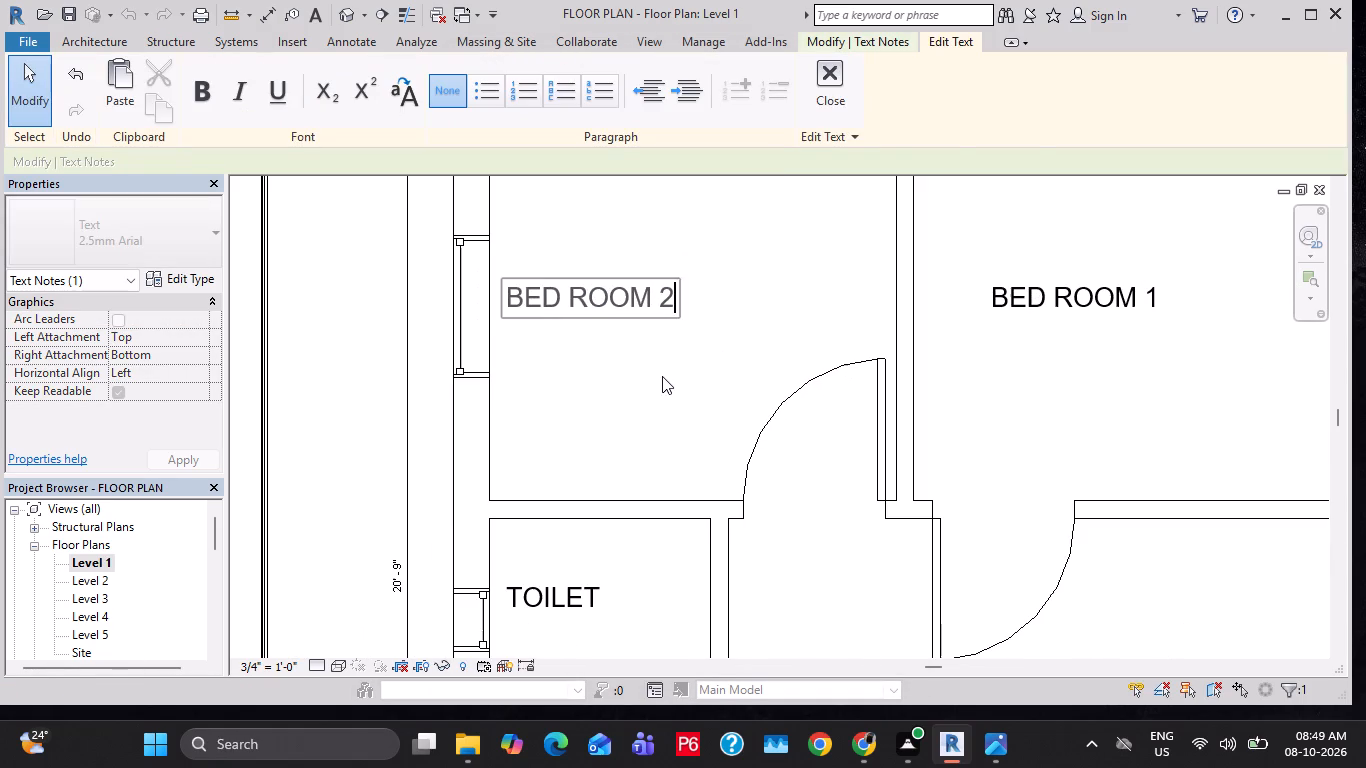
Place a room with a room tag inside BED ROOM 2, cancelling any duplicate placement.
{"action": "left_click", "coordinate": [117, 36]}
{"action": "left_click", "coordinate": [794, 66]}
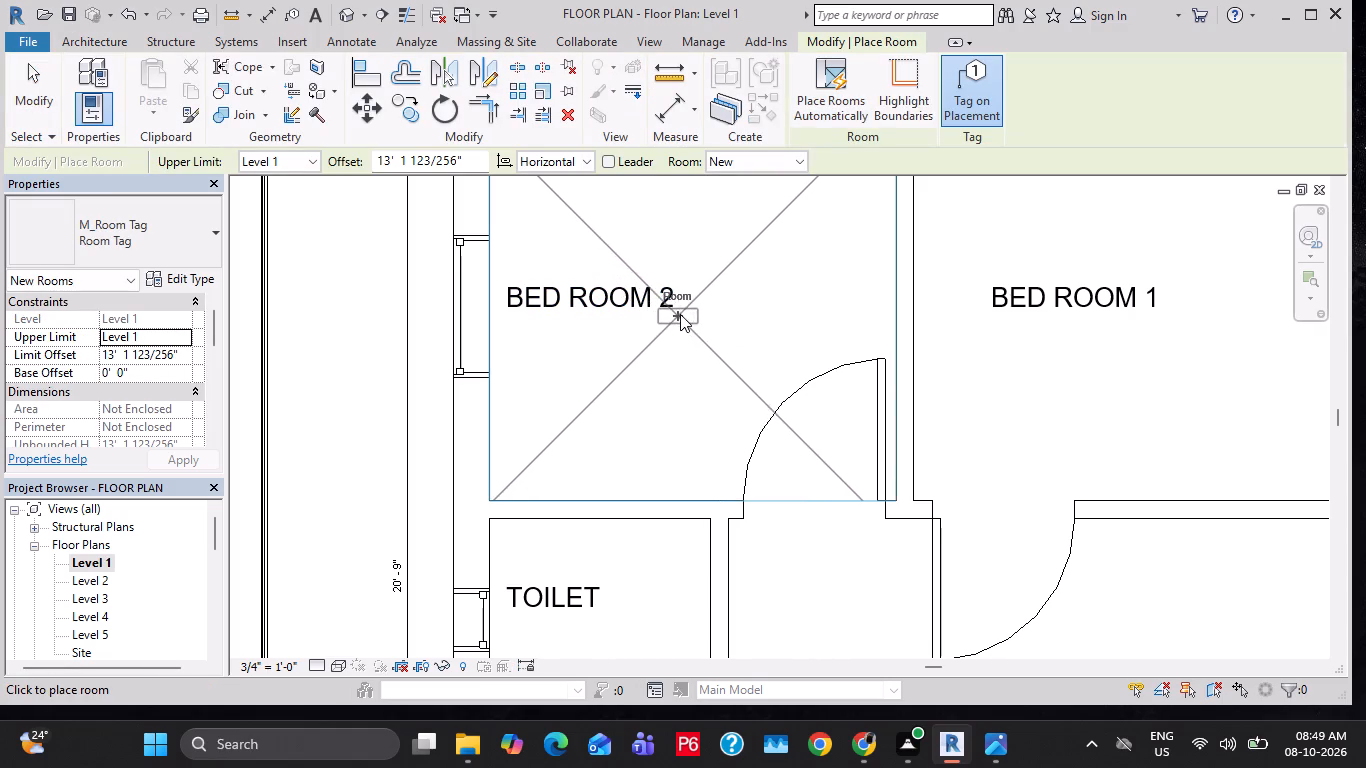
{"action": "middle_click_drag", "start_coordinate": [689, 377], "coordinate": [687, 433]}
{"action": "scroll", "coordinate": [687, 433], "scroll_direction": "down", "scroll_amount": 2}
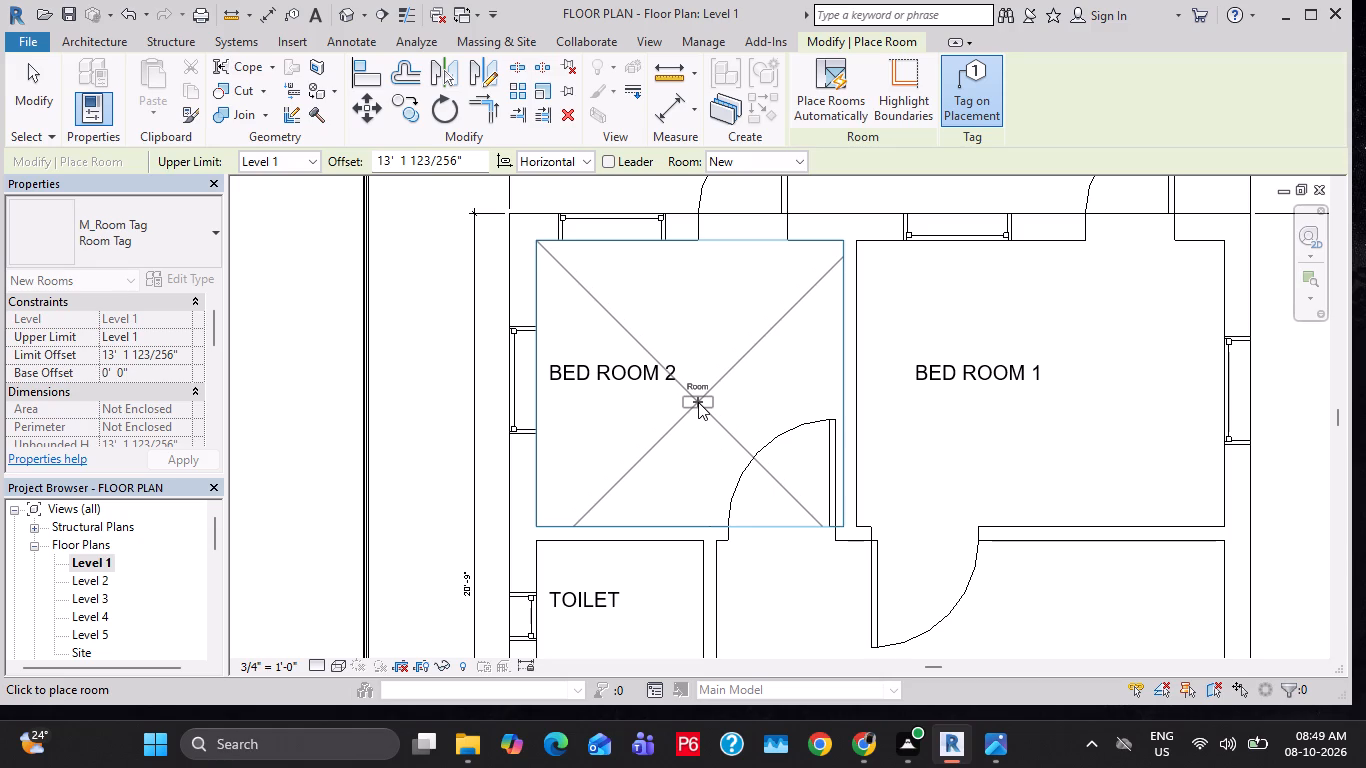
{"action": "left_click", "coordinate": [697, 403]}
{"action": "scroll", "coordinate": [697, 403], "scroll_direction": "up", "scroll_amount": 7}
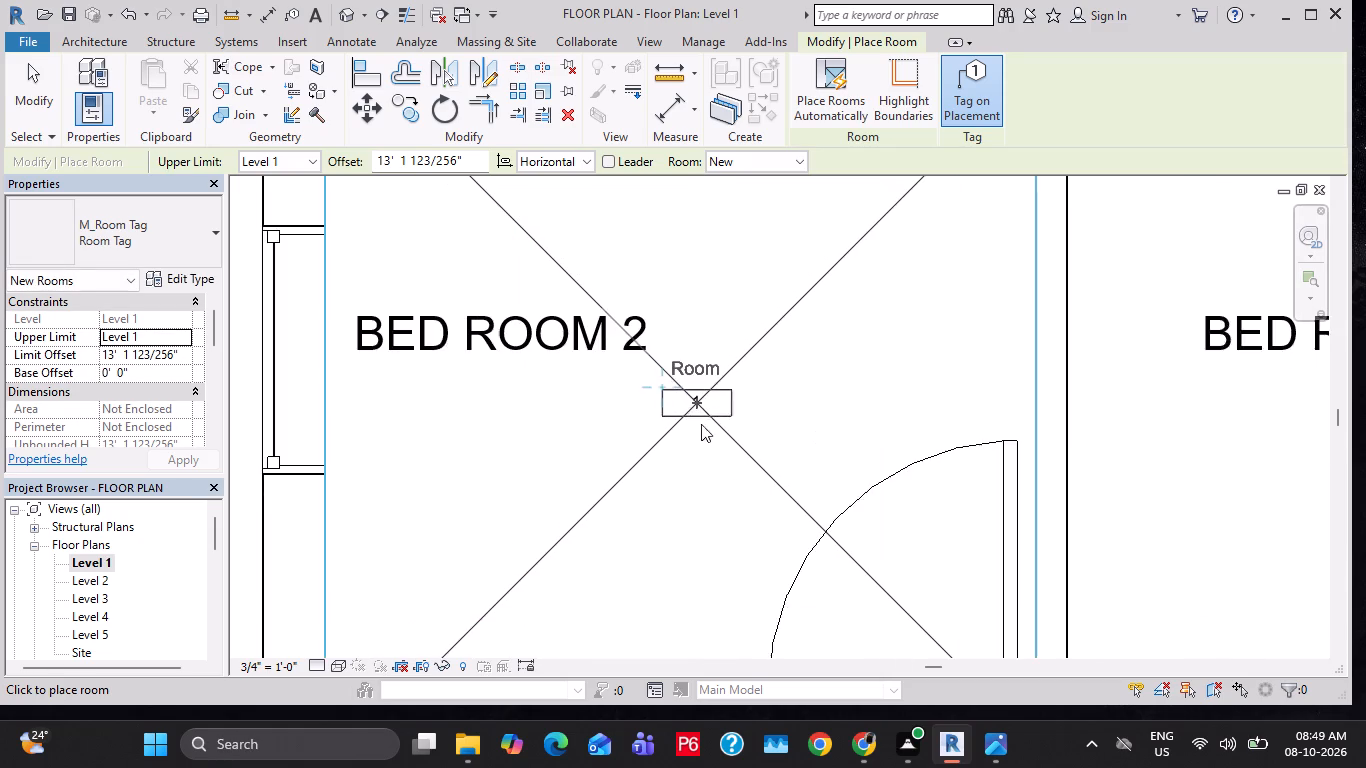
{"action": "left_click", "coordinate": [700, 405]}
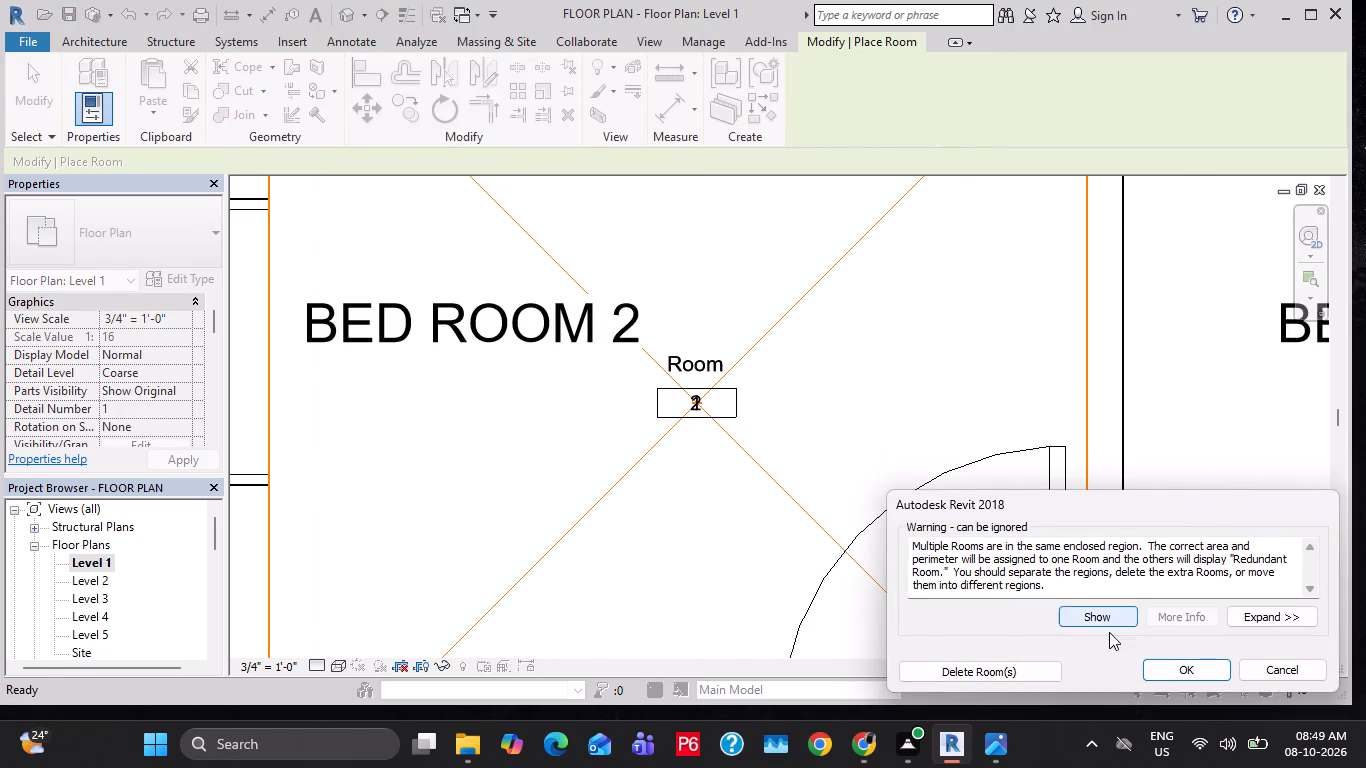
{"action": "key", "text": "Escape"}
{"action": "scroll", "coordinate": [713, 406], "scroll_direction": "down", "scroll_amount": 1}
{"action": "key", "text": "Escape"}
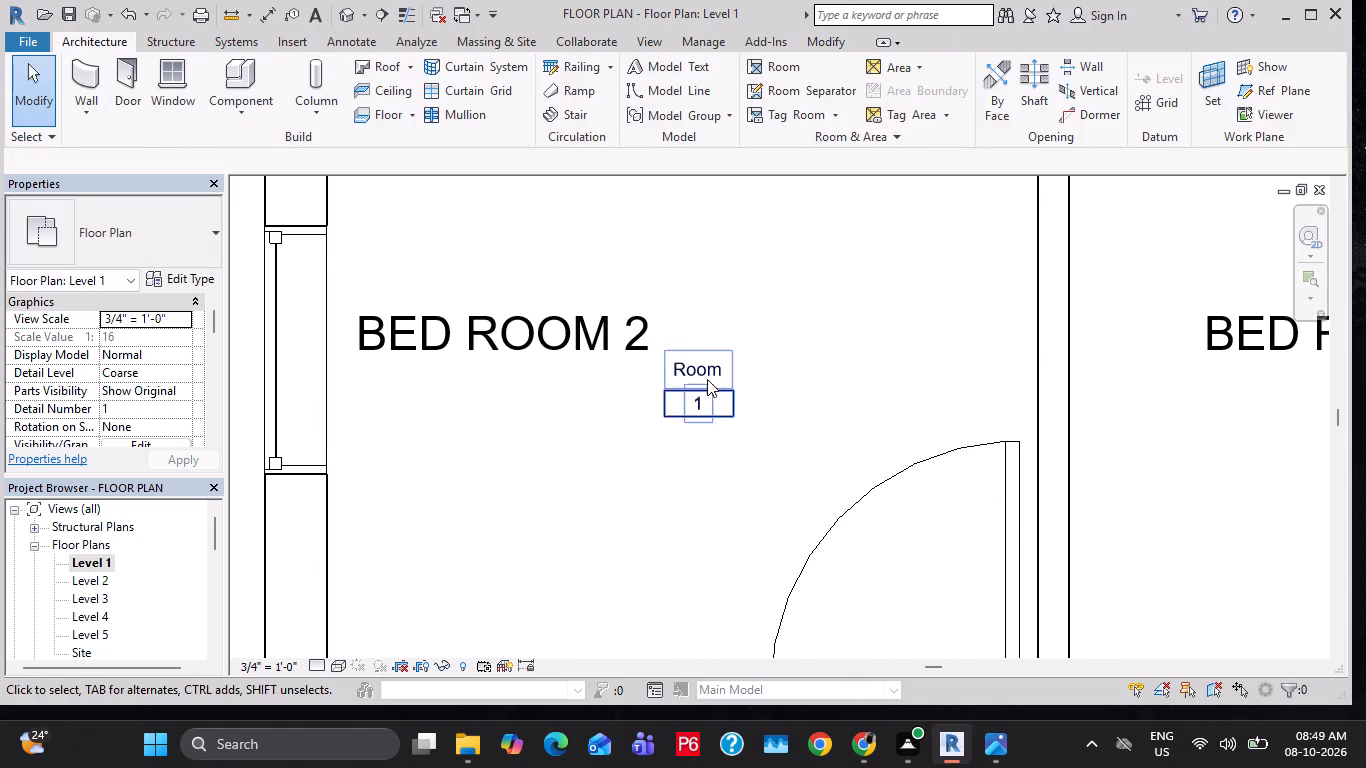
Place tagged rooms in BED ROOM 1, LIVING, KITCHEN and TOILET, and end the Room command.
{"action": "scroll", "coordinate": [706, 379], "scroll_direction": "down", "scroll_amount": 6}
{"action": "middle_click_drag", "start_coordinate": [820, 395], "coordinate": [807, 398]}
{"action": "middle_click_drag", "start_coordinate": [777, 390], "coordinate": [674, 397], "text": "shift"}
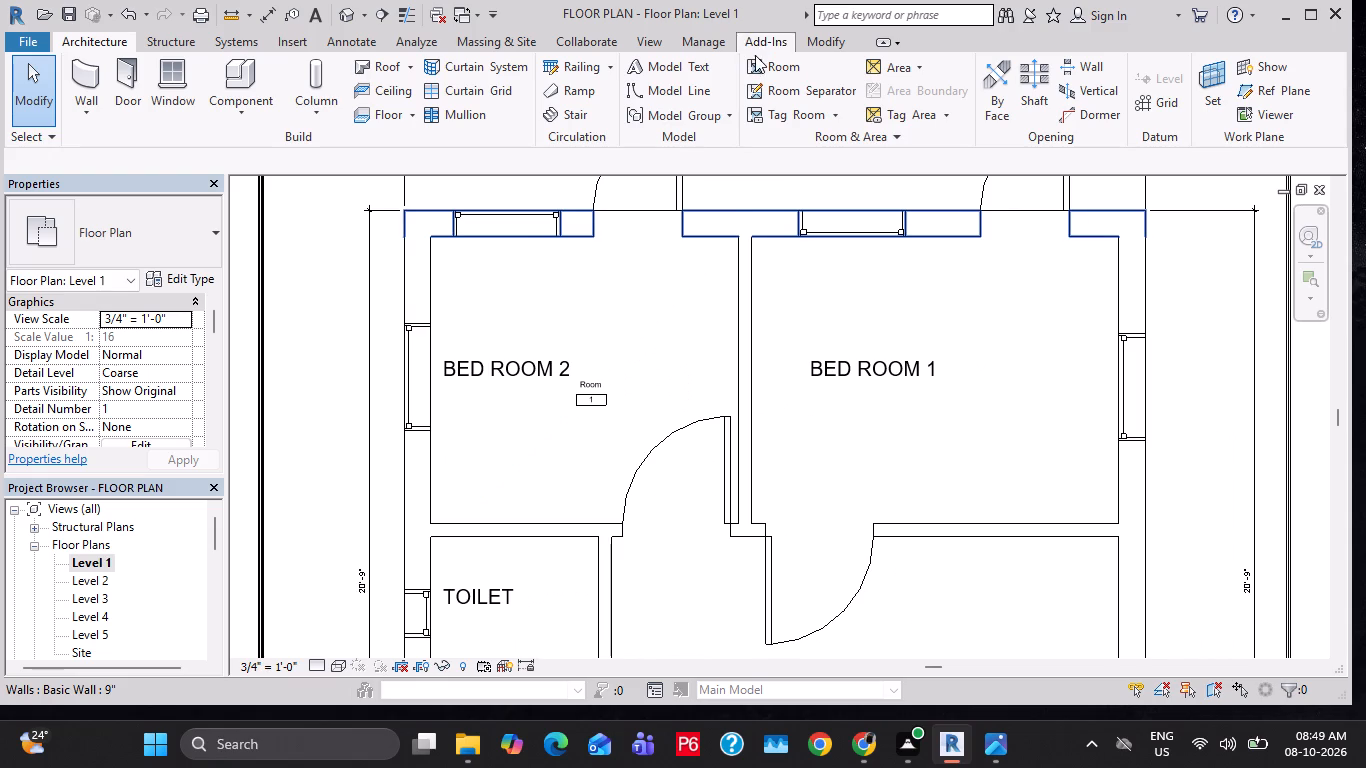
{"action": "left_click", "coordinate": [755, 55]}
{"action": "left_click", "coordinate": [755, 58]}
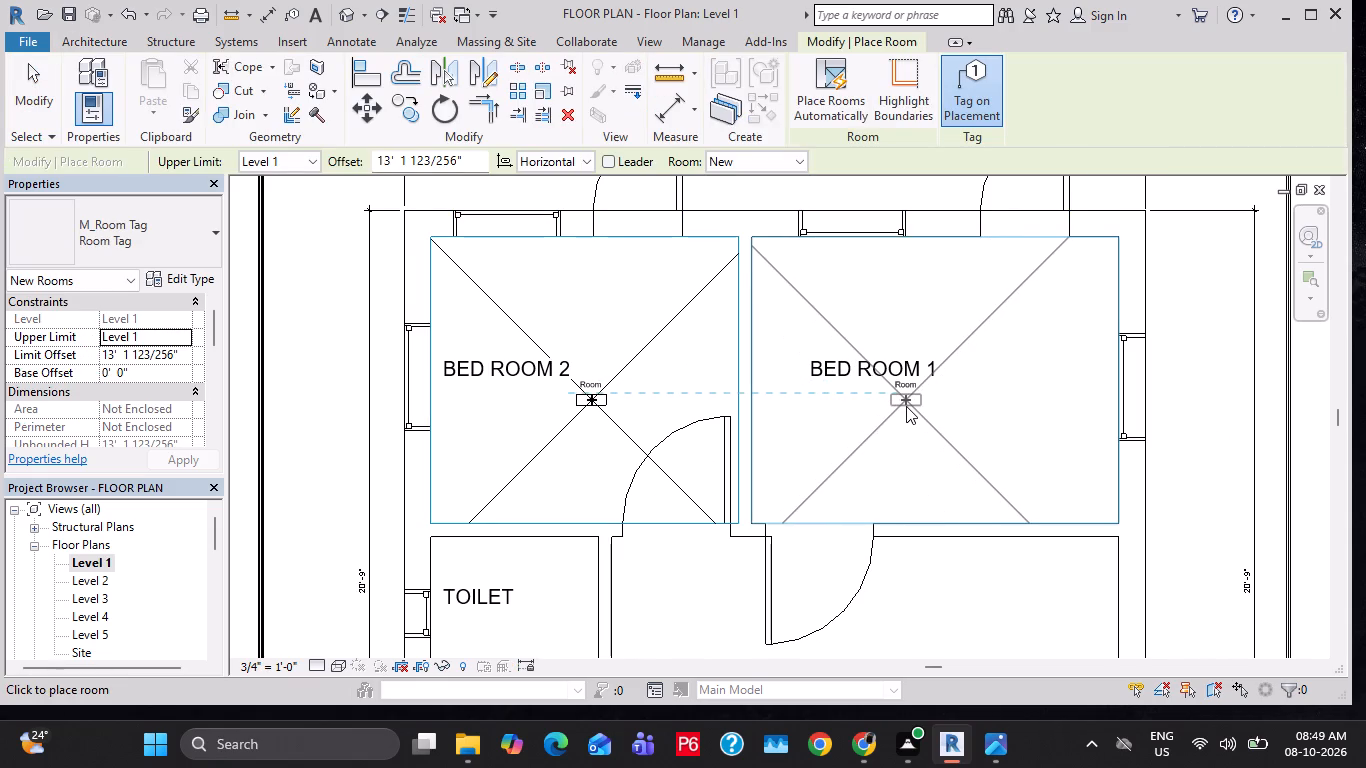
{"action": "left_click", "coordinate": [908, 406]}
{"action": "middle_click_drag", "start_coordinate": [913, 453], "coordinate": [915, 382]}
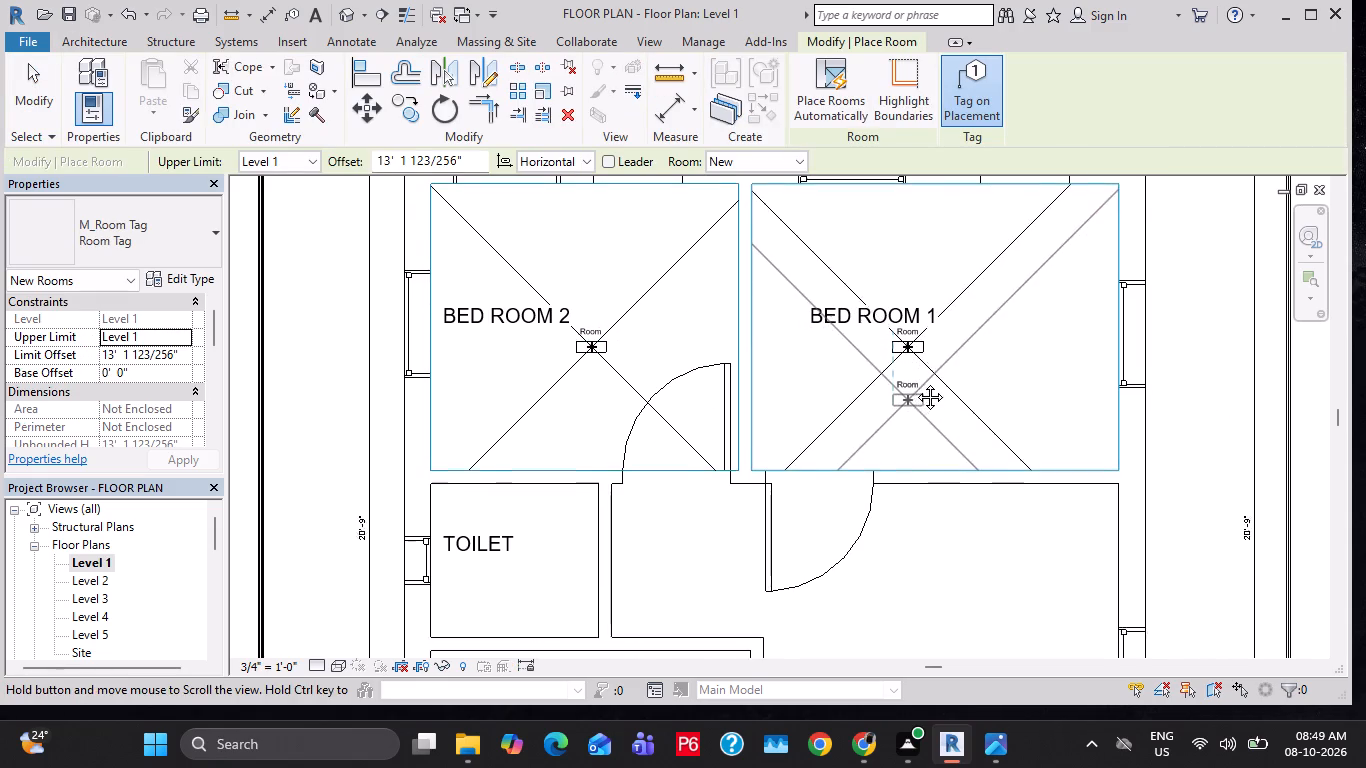
{"action": "middle_click_drag", "start_coordinate": [915, 382], "coordinate": [923, 288]}
{"action": "middle_click_drag", "start_coordinate": [920, 481], "coordinate": [915, 377]}
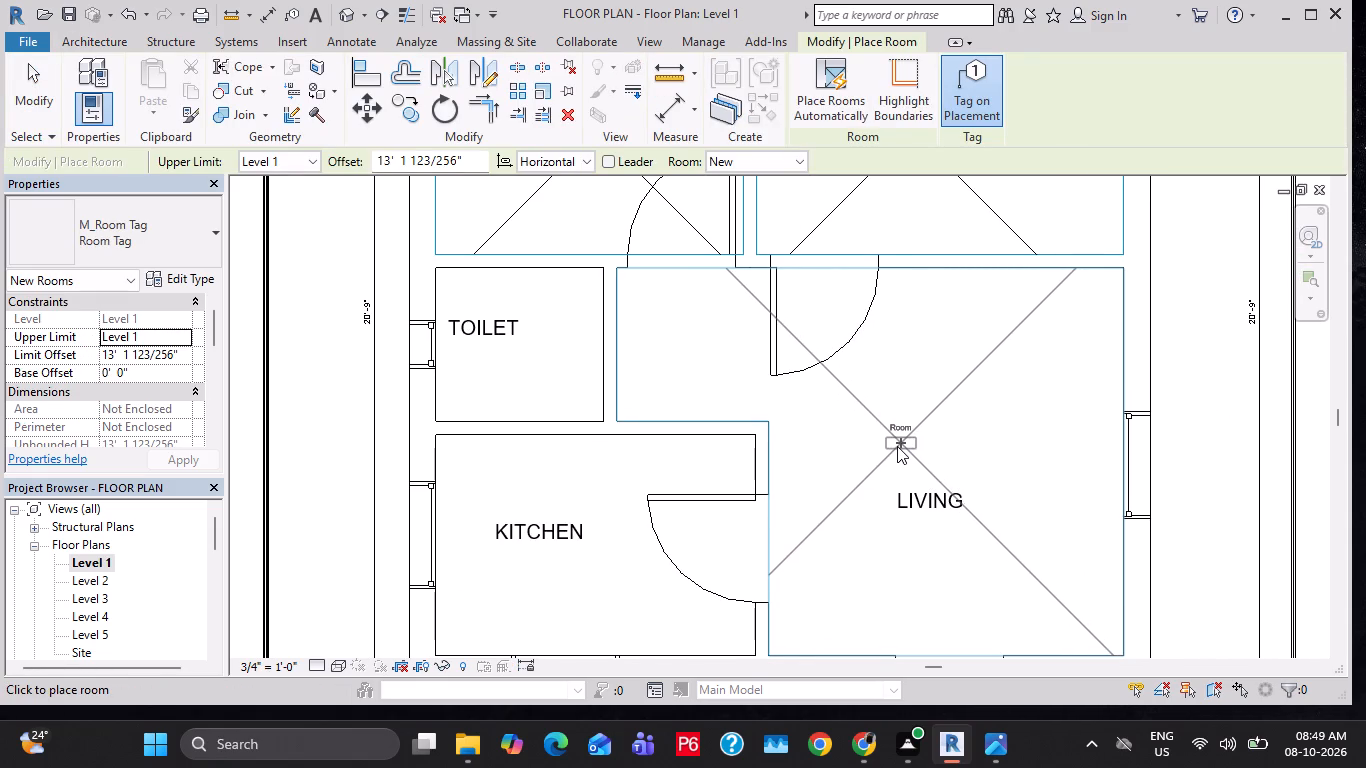
{"action": "left_click", "coordinate": [897, 446]}
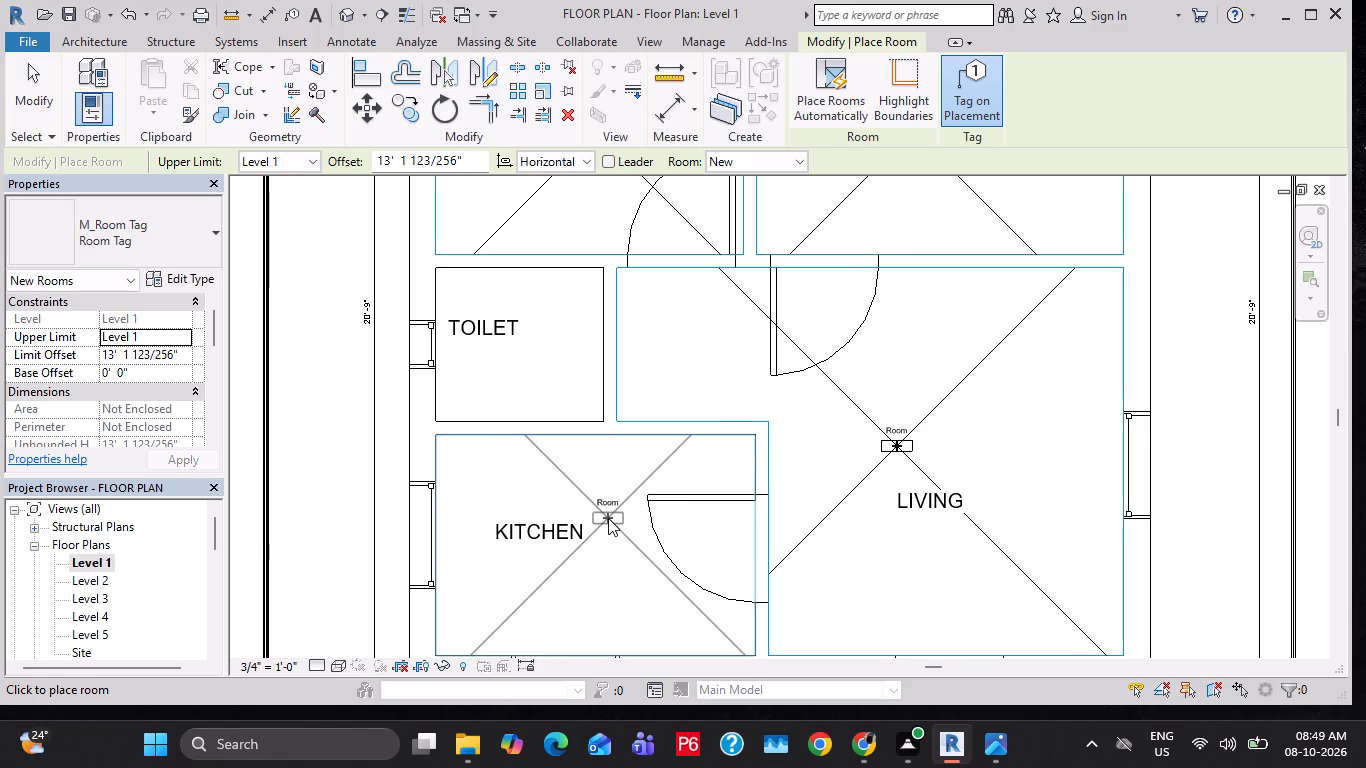
{"action": "left_click", "coordinate": [608, 518]}
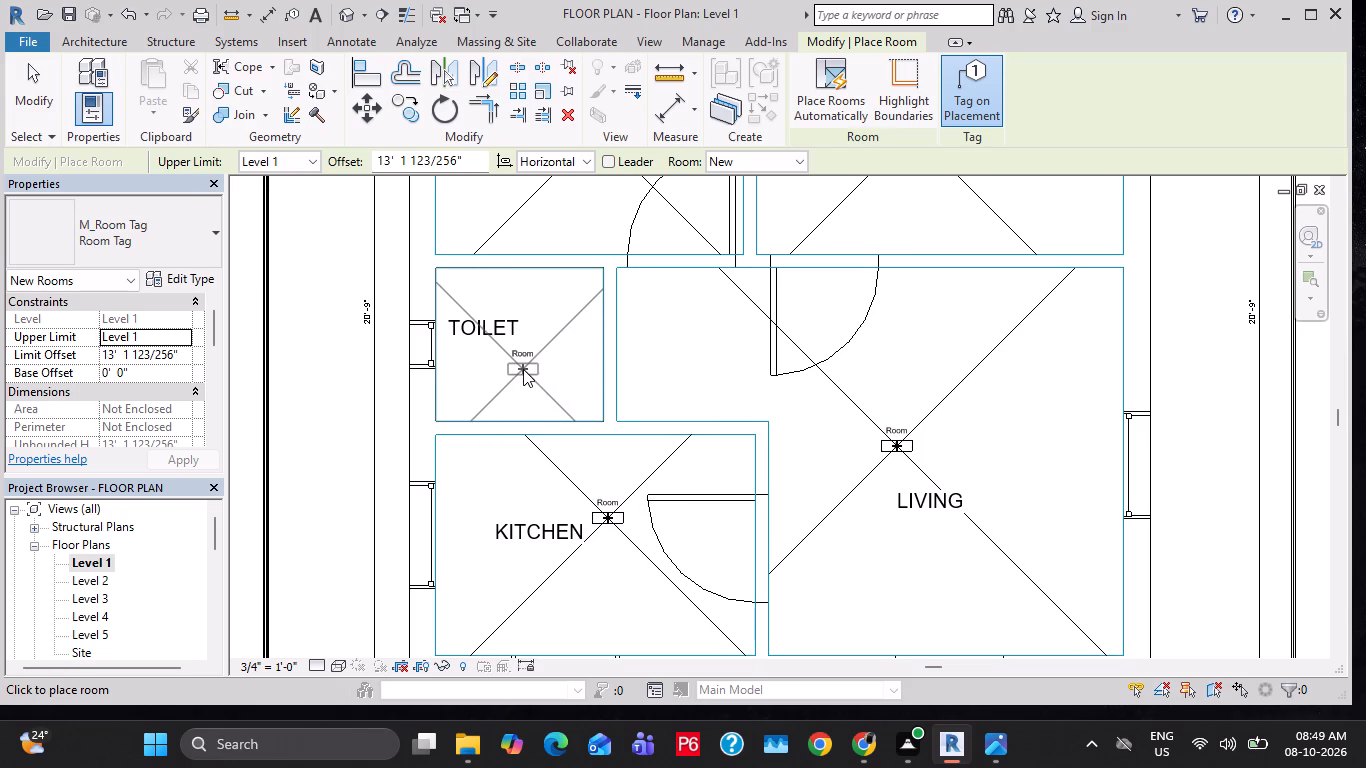
{"action": "left_click", "coordinate": [518, 354]}
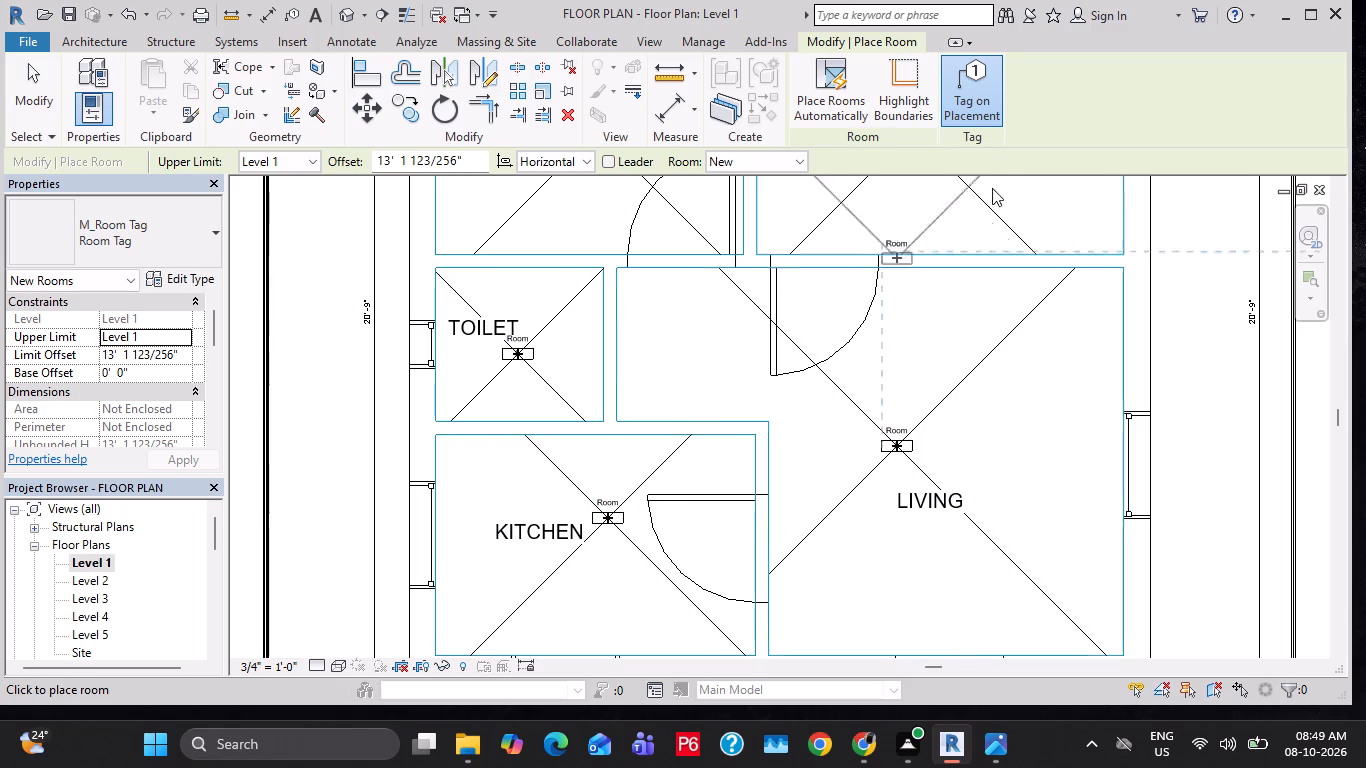
{"action": "left_click", "coordinate": [952, 115]}
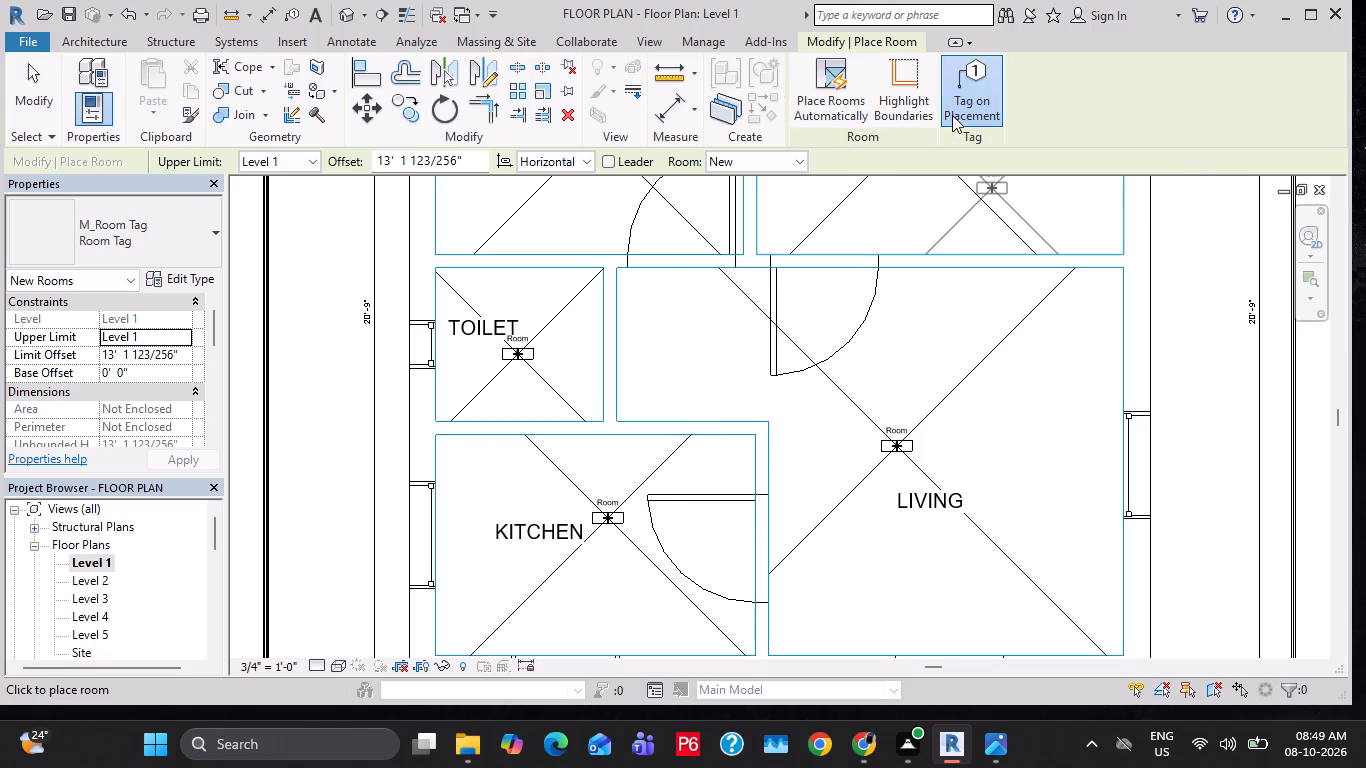
{"action": "key", "text": "Escape"}
{"action": "key", "text": "Escape"}
{"action": "key", "text": "Escape"}
{"action": "key", "text": "Escape"}
{"action": "key", "text": "Escape"}
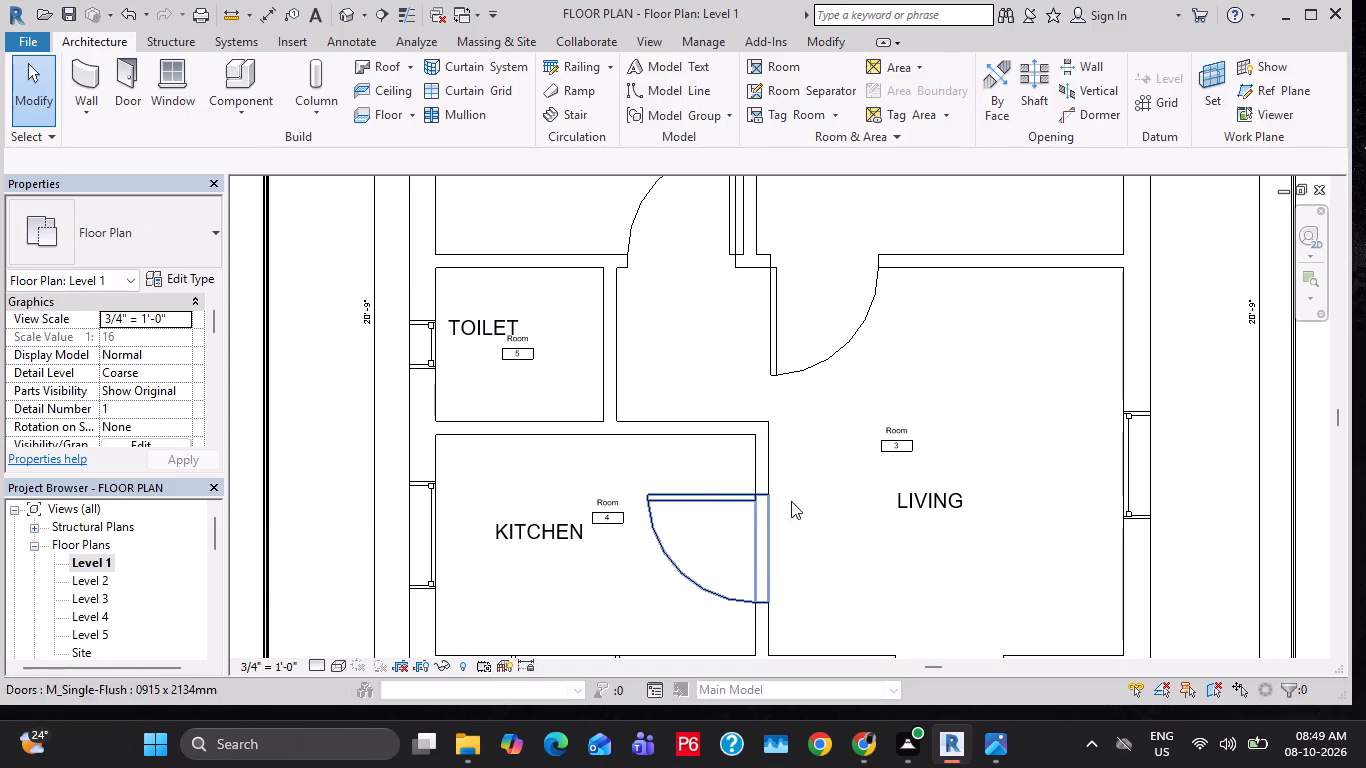
{"action": "key", "text": "Escape"}
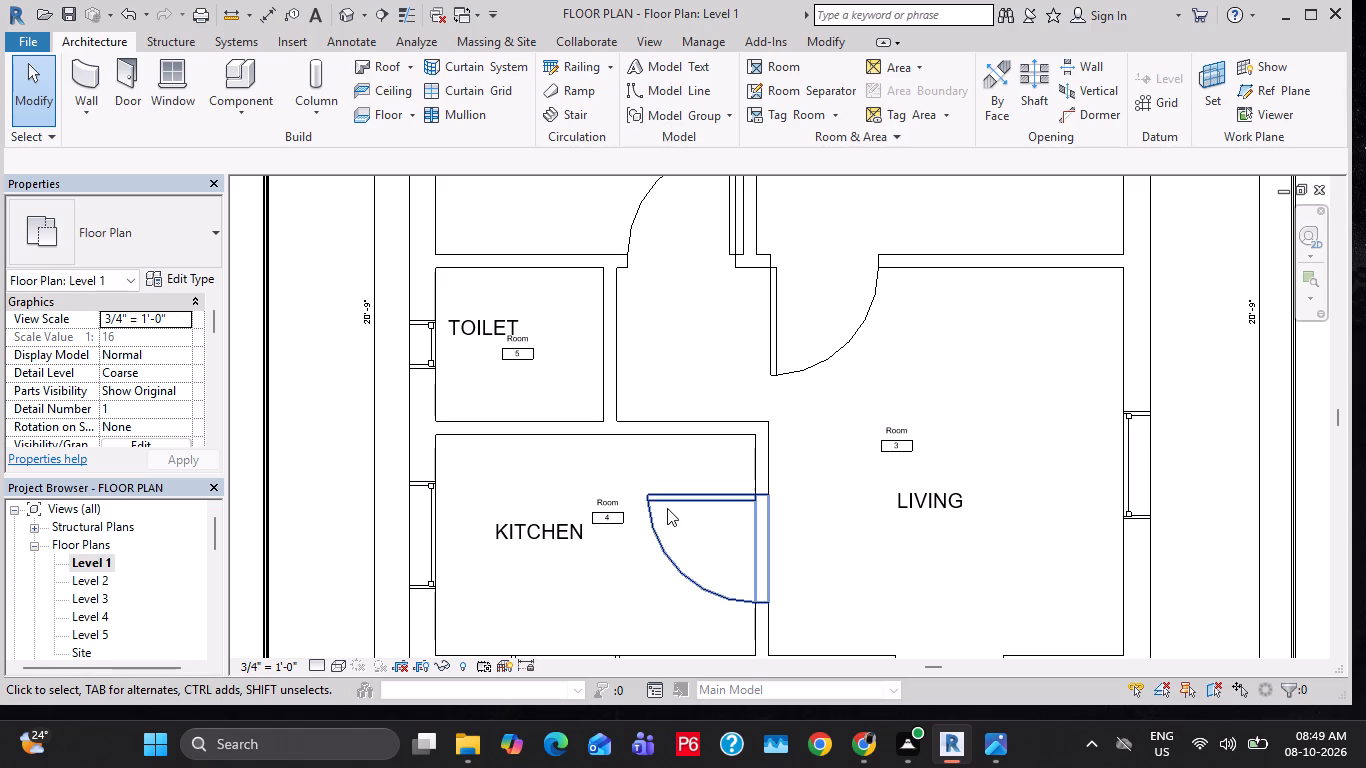
Rename the room tag in the BED ROOM 2 space from the default name to BEDRROOM1.
{"action": "scroll", "coordinate": [646, 475], "scroll_direction": "down", "scroll_amount": 2}
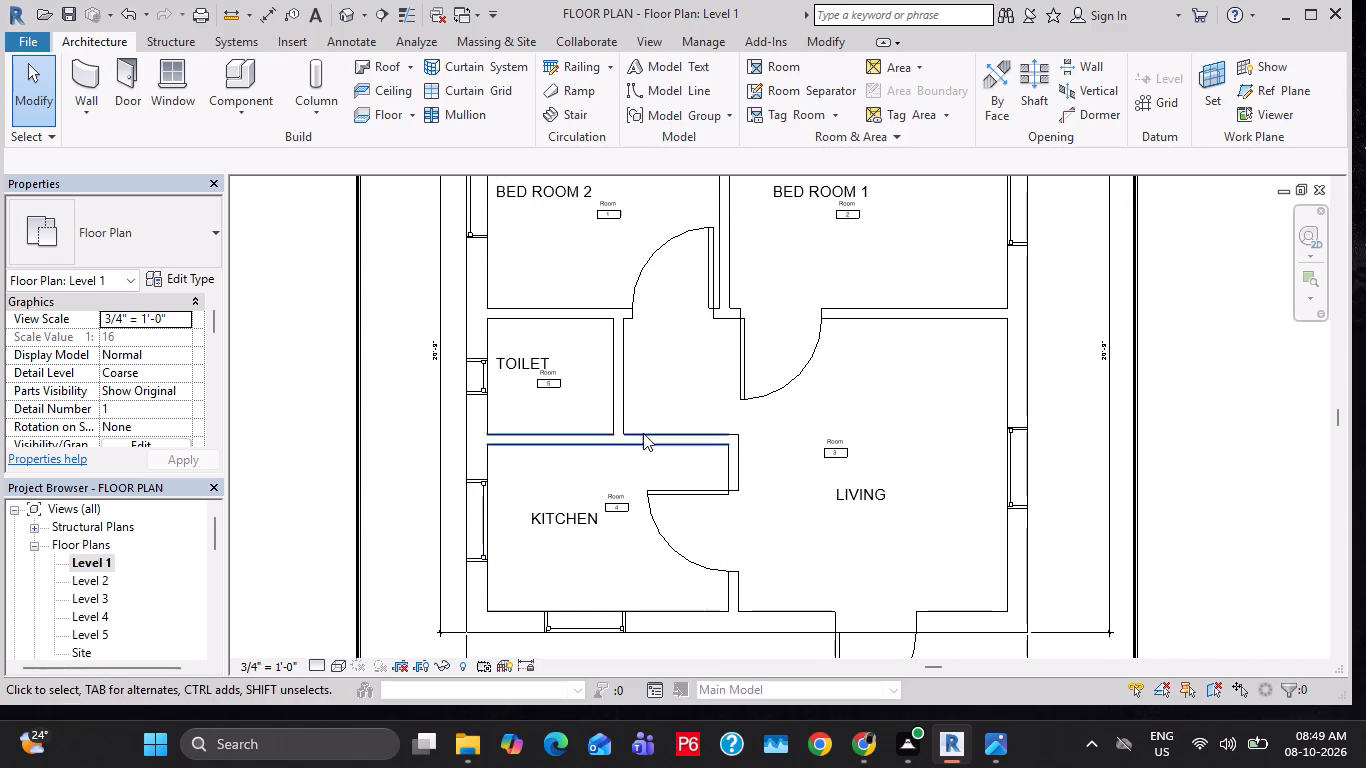
{"action": "middle_click_drag", "start_coordinate": [688, 370], "coordinate": [673, 503]}
{"action": "scroll", "coordinate": [629, 321], "scroll_direction": "up", "scroll_amount": 3}
{"action": "left_click", "coordinate": [588, 360]}
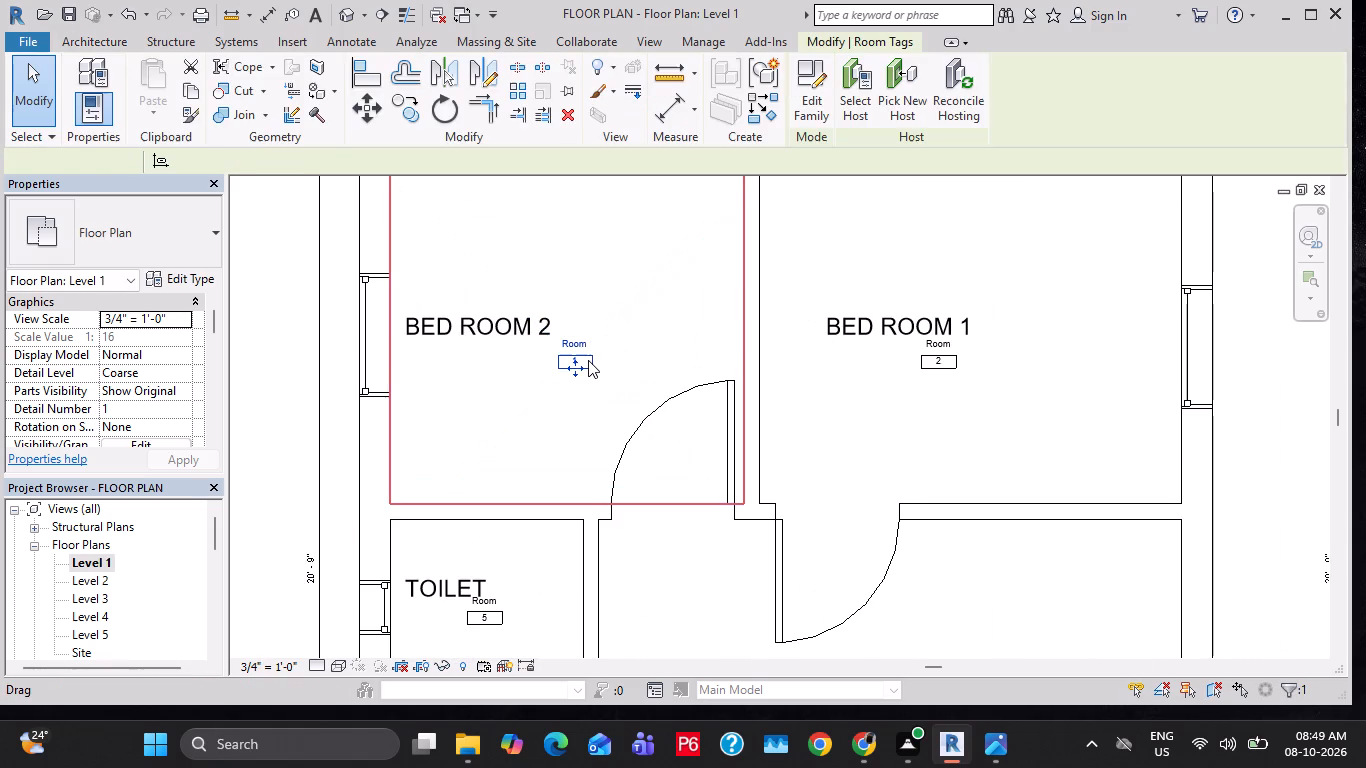
{"action": "left_click", "coordinate": [95, 32]}
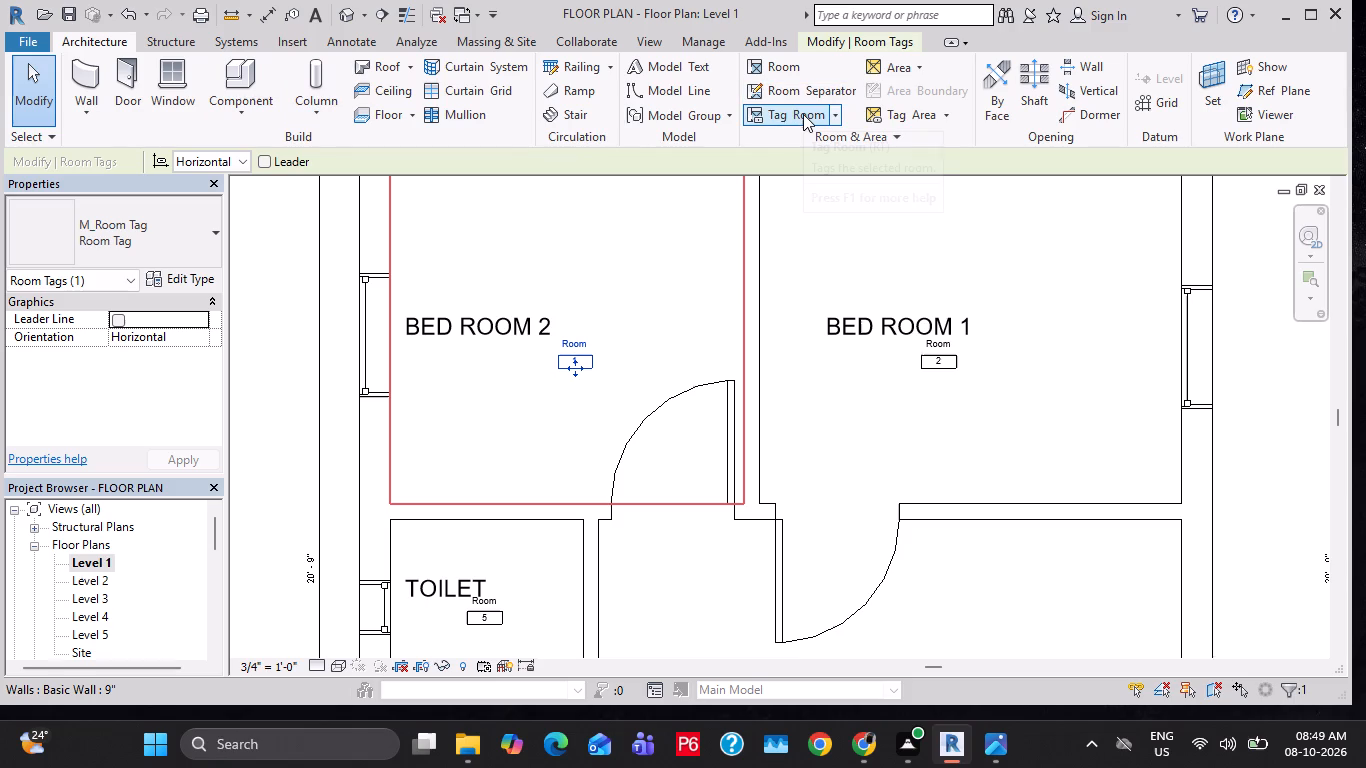
{"action": "scroll", "coordinate": [591, 366], "scroll_direction": "up", "scroll_amount": 1}
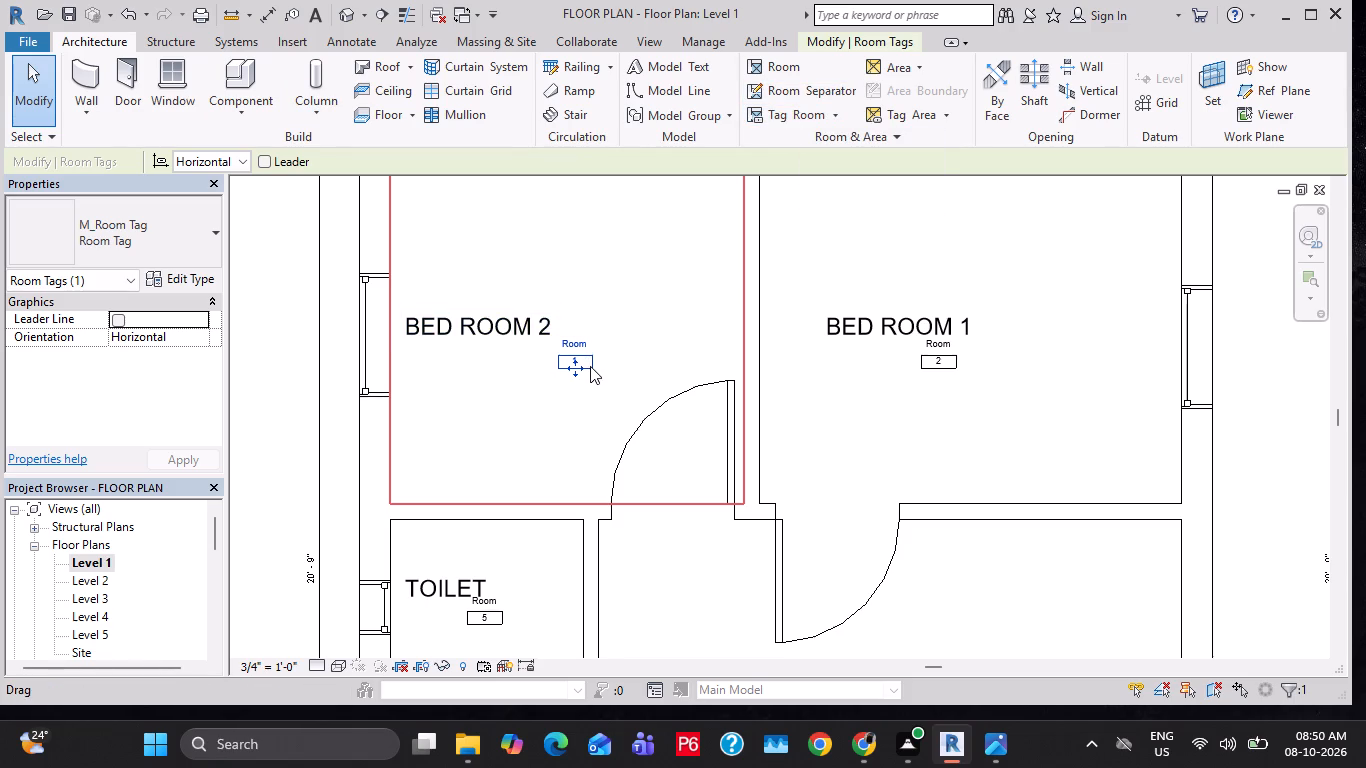
{"action": "scroll", "coordinate": [590, 366], "scroll_direction": "up", "scroll_amount": 3}
{"action": "double_click", "coordinate": [572, 339]}
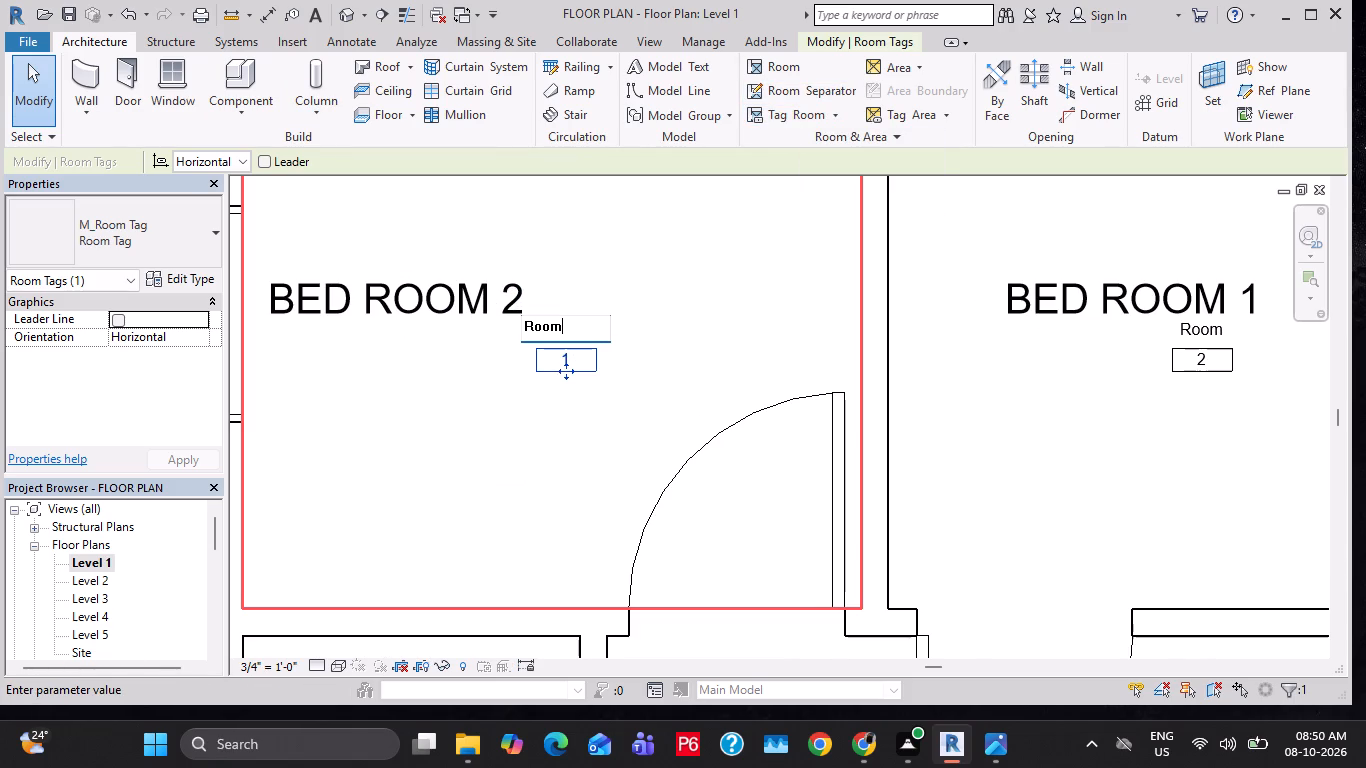
{"action": "key", "text": "BackSpace"}
{"action": "key", "text": "BackSpace"}
{"action": "key", "text": "BackSpace"}
{"action": "key", "text": "BackSpace"}
{"action": "key", "text": "BackSpace"}
{"action": "key", "text": "BackSpace"}
{"action": "key", "text": "BackSpace"}
{"action": "key", "text": "BackSpace"}
{"action": "key", "text": "BackSpace"}
{"action": "key", "text": "BackSpace"}
{"action": "type", "text": "BED"}
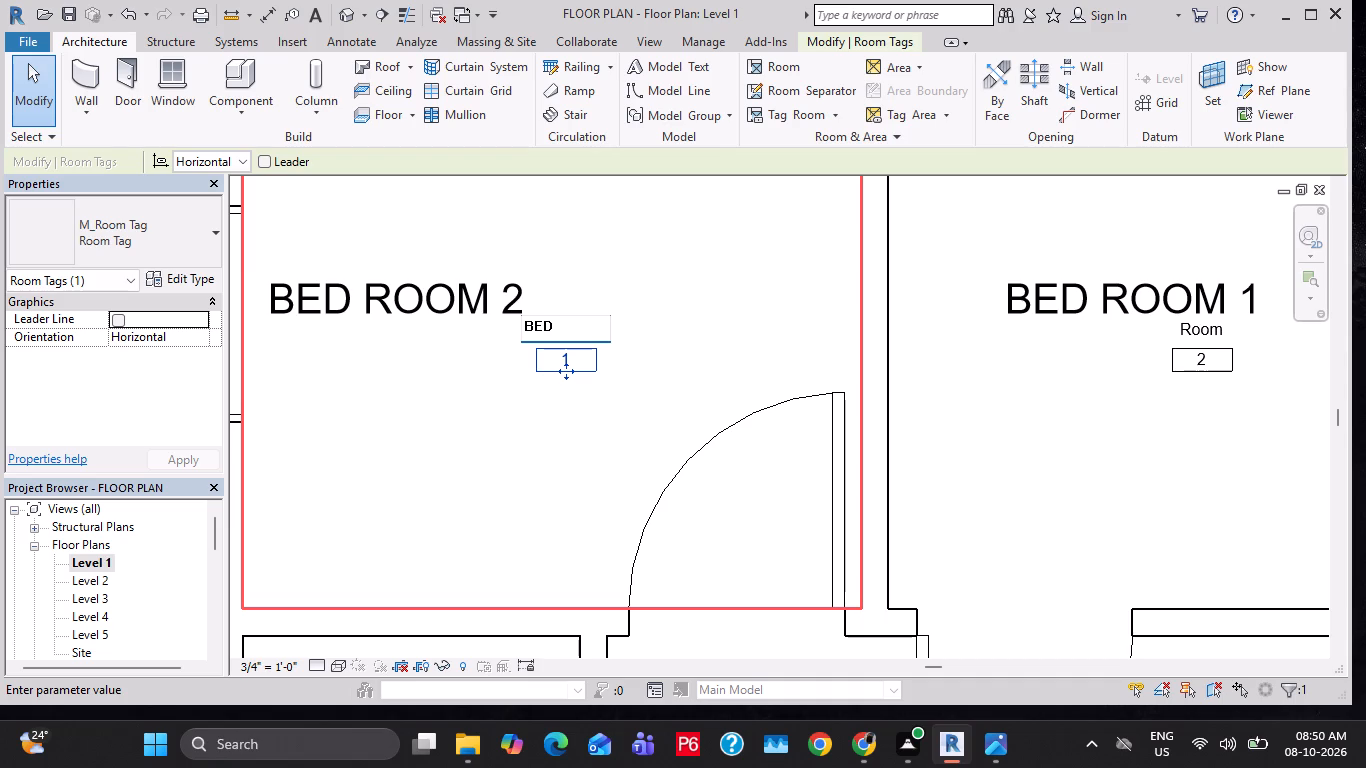
{"action": "type", "text": "RRO"}
{"action": "key", "text": "space"}
{"action": "key", "text": "BackSpace"}
{"action": "type", "text": "OM1"}
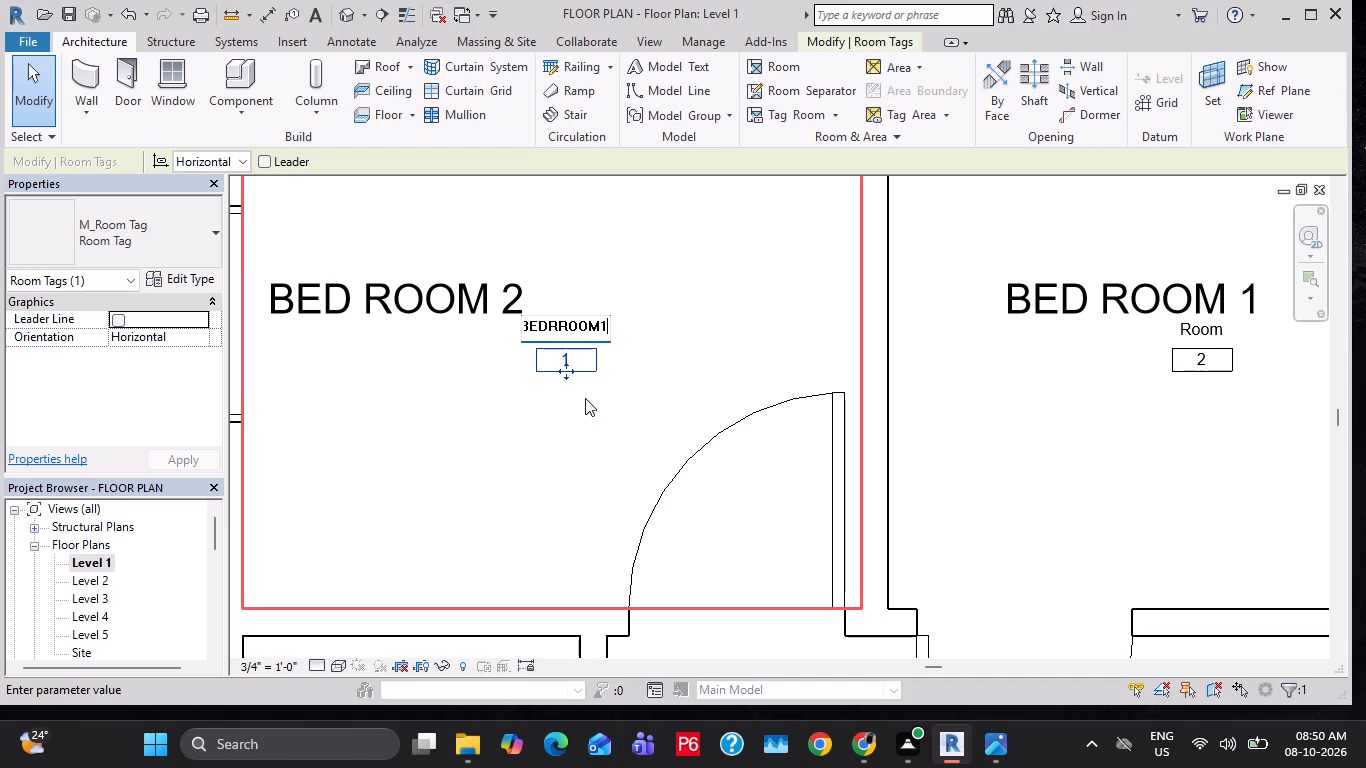
{"action": "left_click", "coordinate": [585, 411]}
{"action": "scroll", "coordinate": [698, 328], "scroll_direction": "down", "scroll_amount": 3}
{"action": "key", "text": "Escape"}
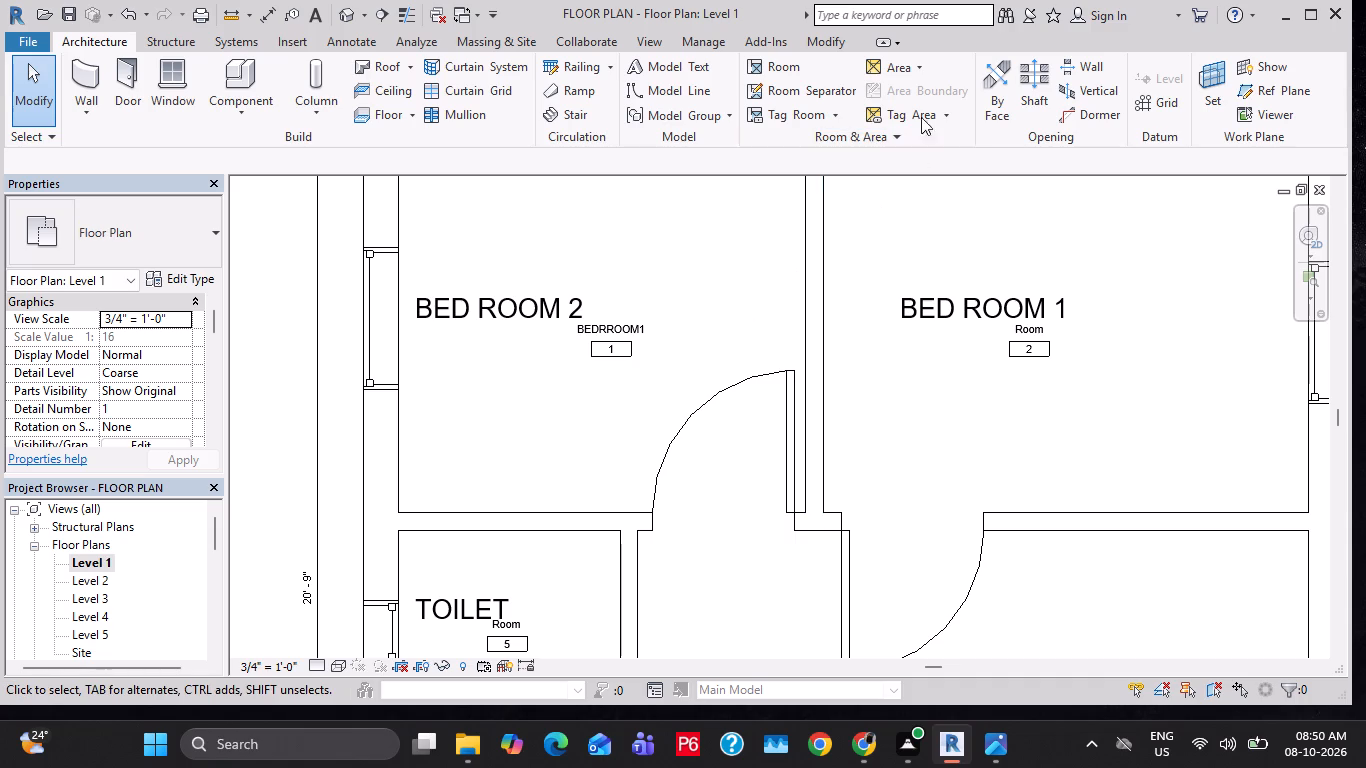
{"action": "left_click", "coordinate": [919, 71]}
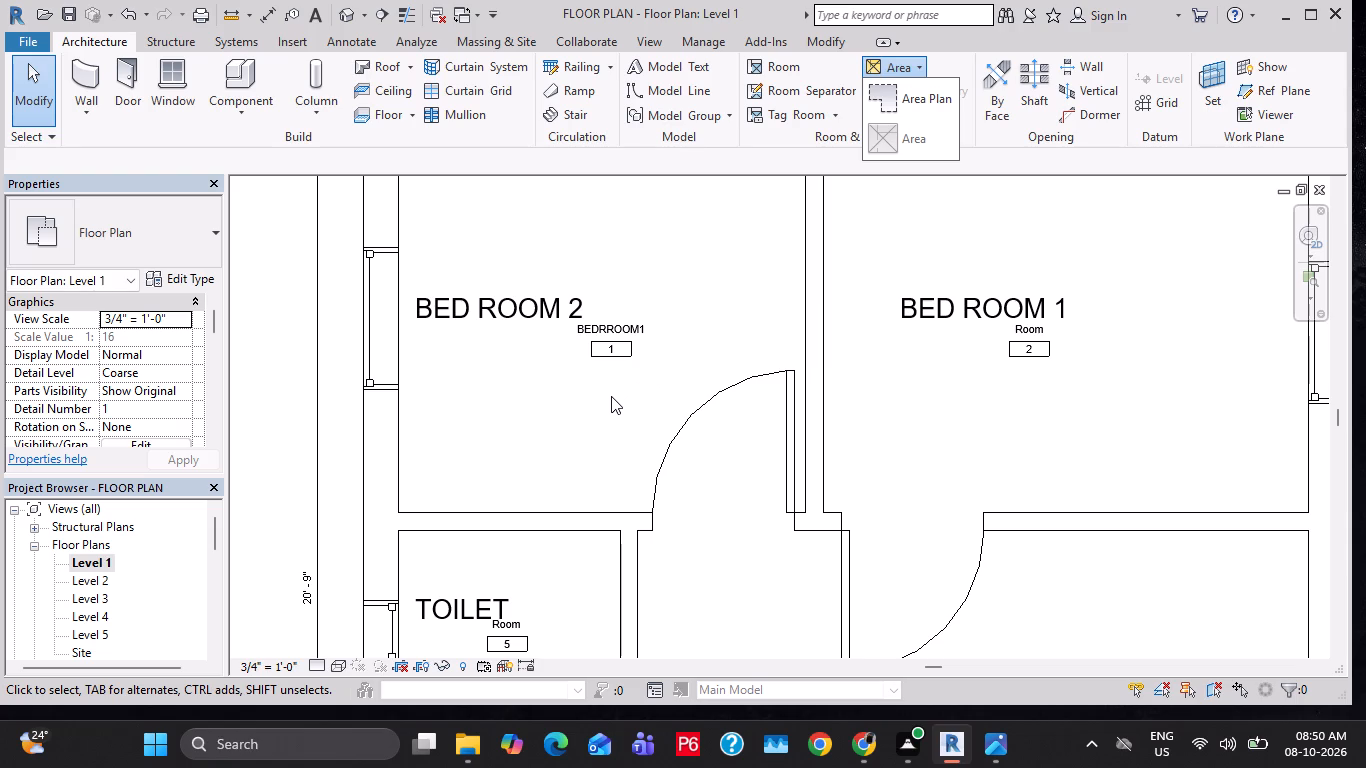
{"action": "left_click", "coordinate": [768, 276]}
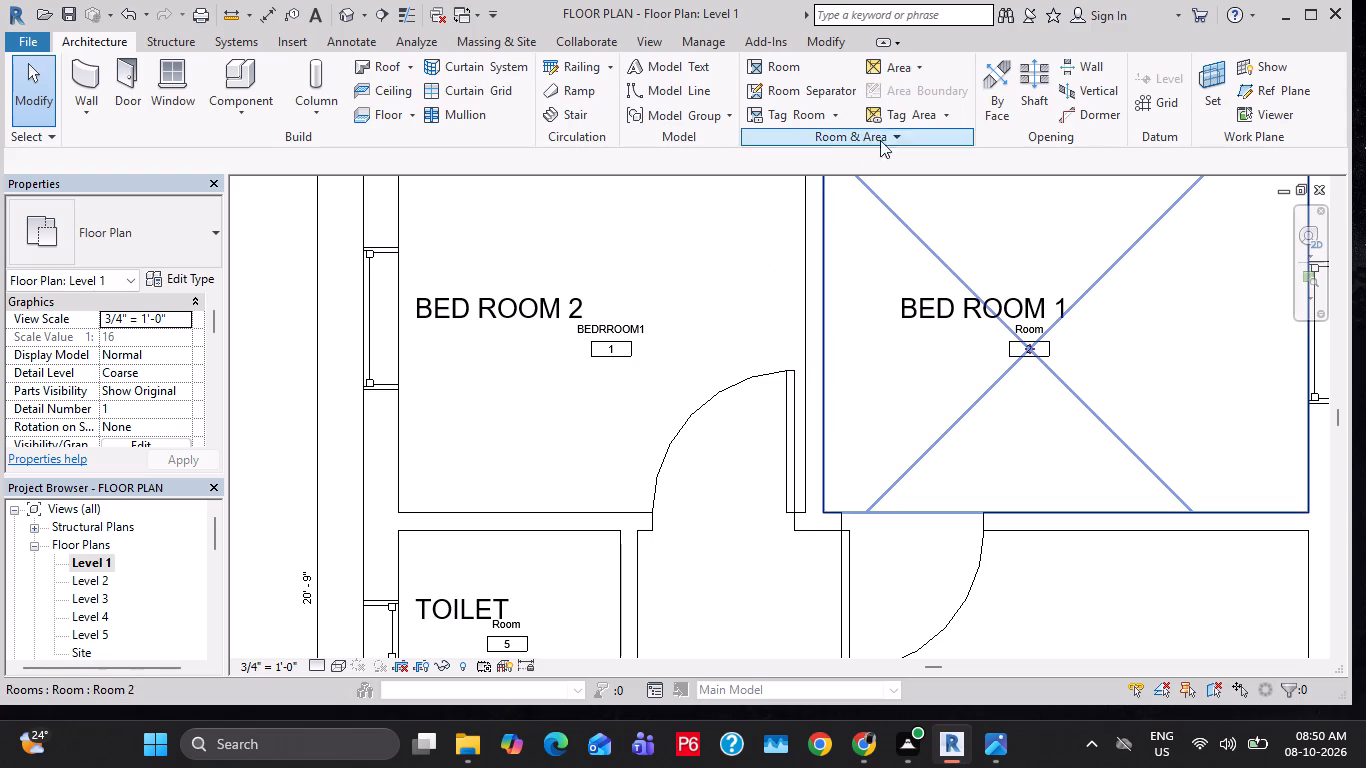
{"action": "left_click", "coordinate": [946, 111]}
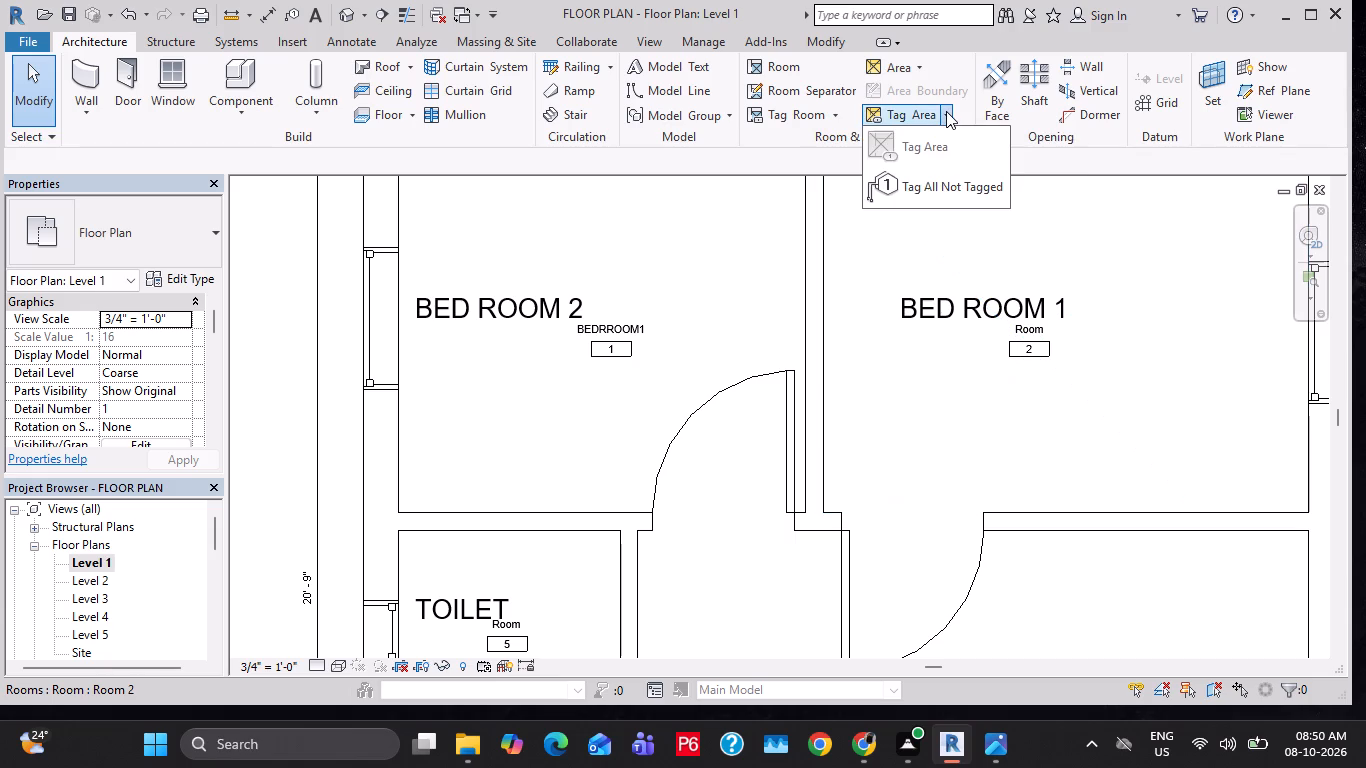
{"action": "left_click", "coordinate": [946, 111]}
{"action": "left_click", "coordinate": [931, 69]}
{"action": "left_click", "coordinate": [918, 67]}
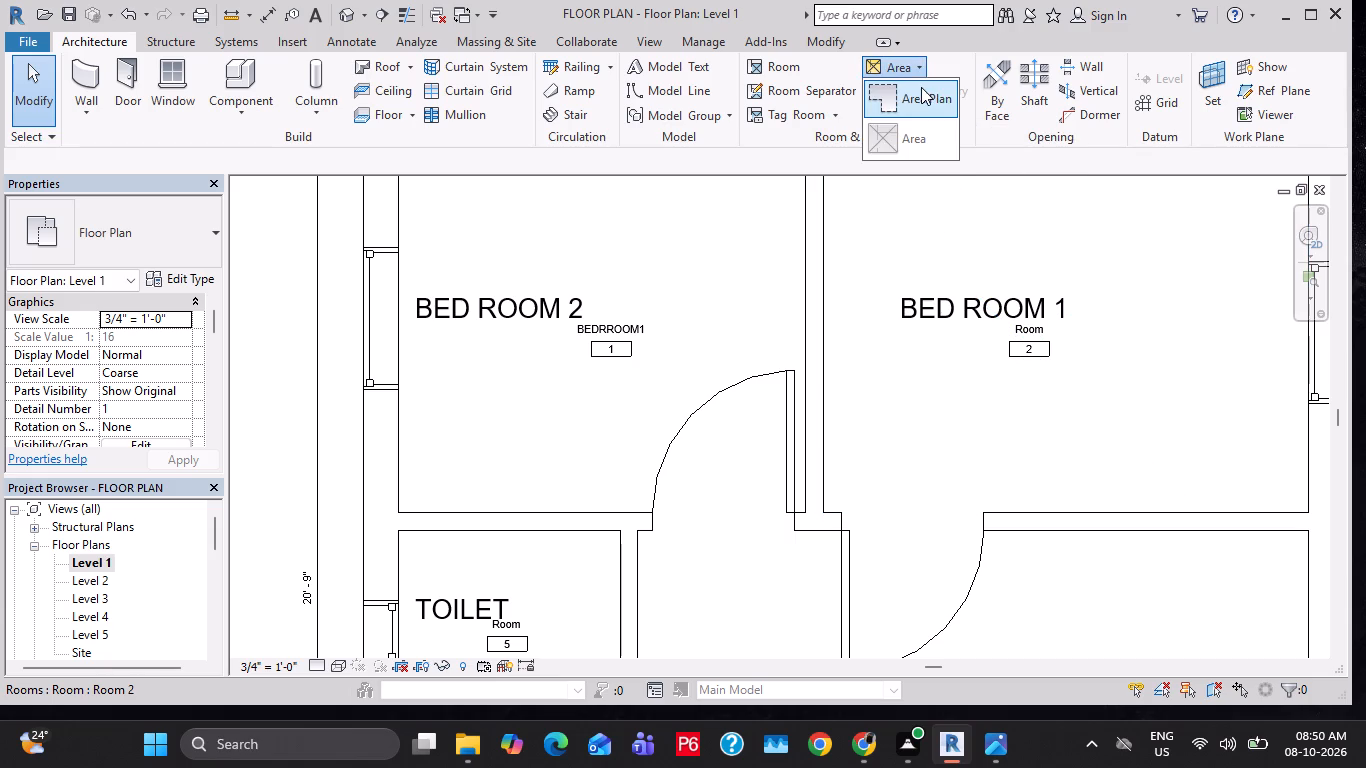
Open the color scheme editor and switch its category to Rooms, discarding a new scheme entry.
{"action": "left_click", "coordinate": [883, 291]}
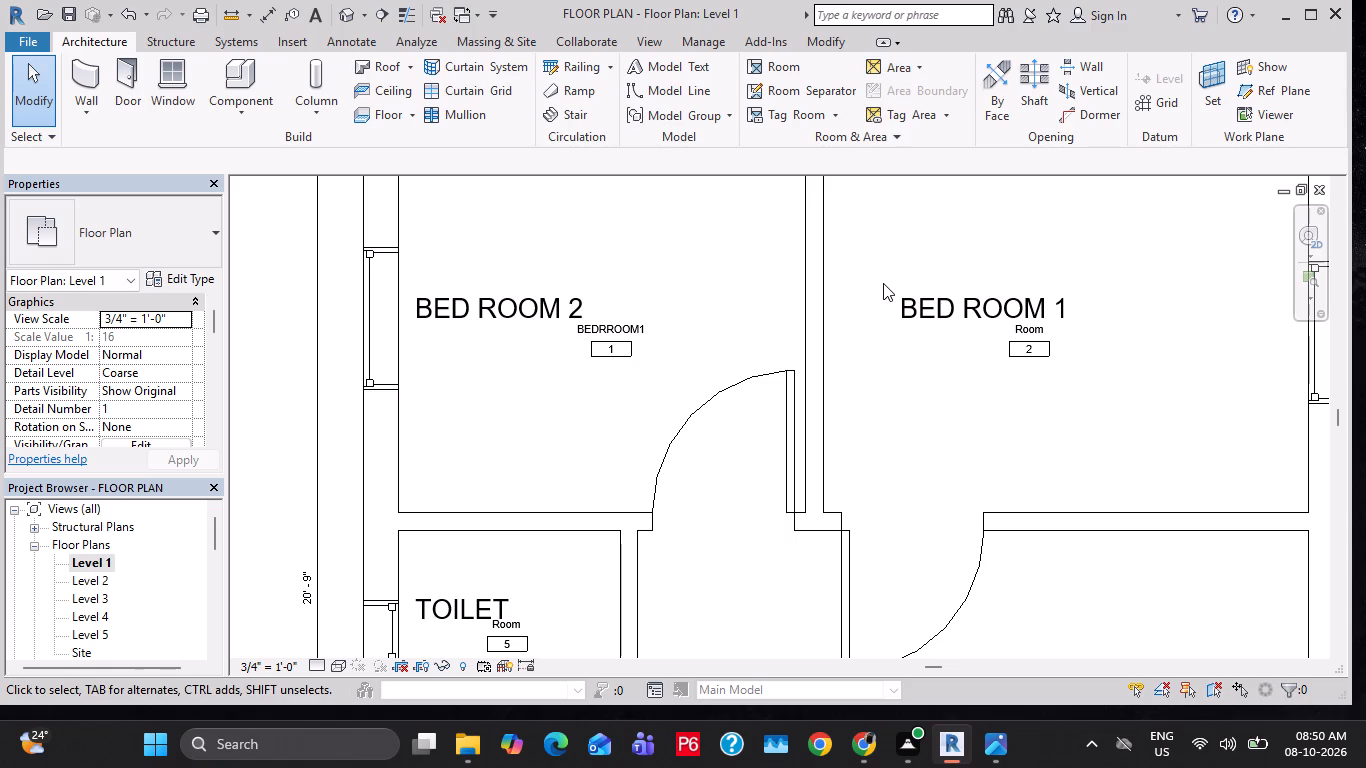
{"action": "left_click", "coordinate": [870, 140]}
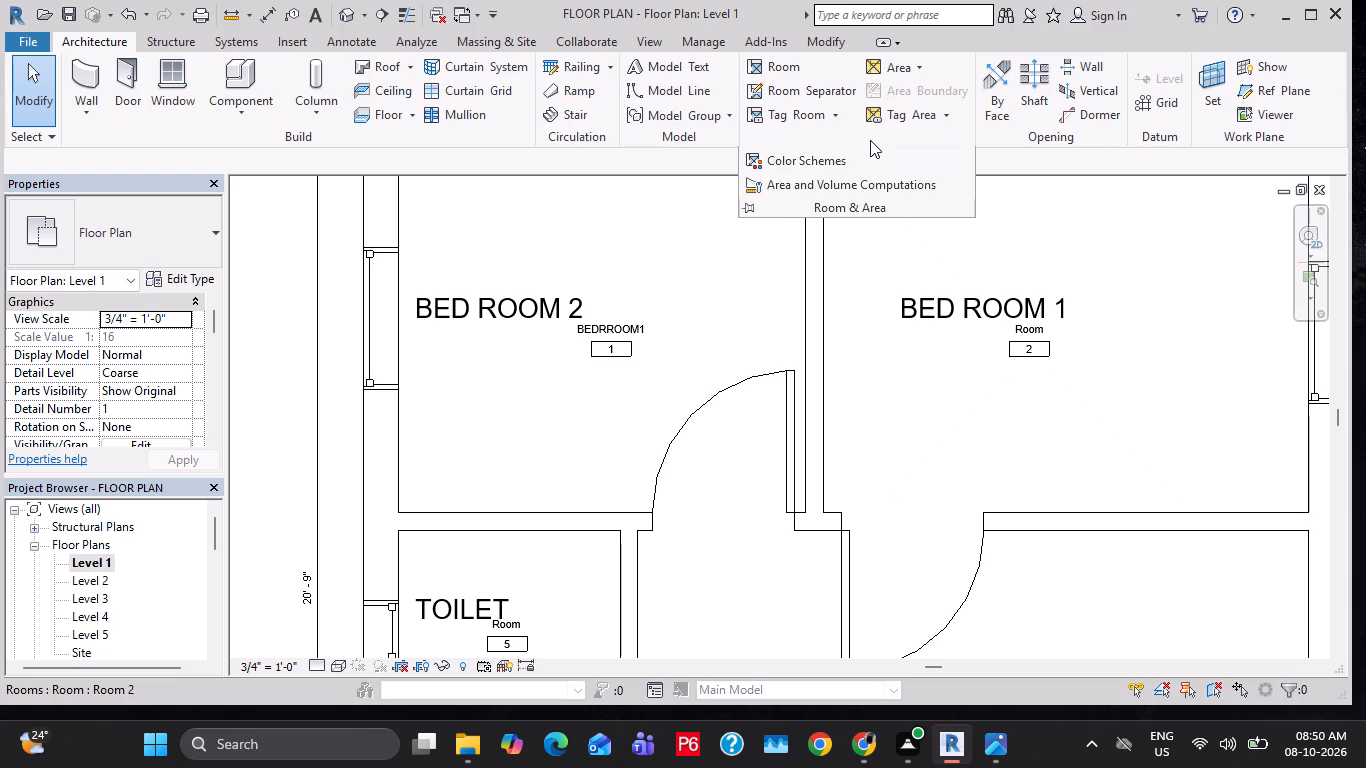
{"action": "left_click", "coordinate": [821, 165]}
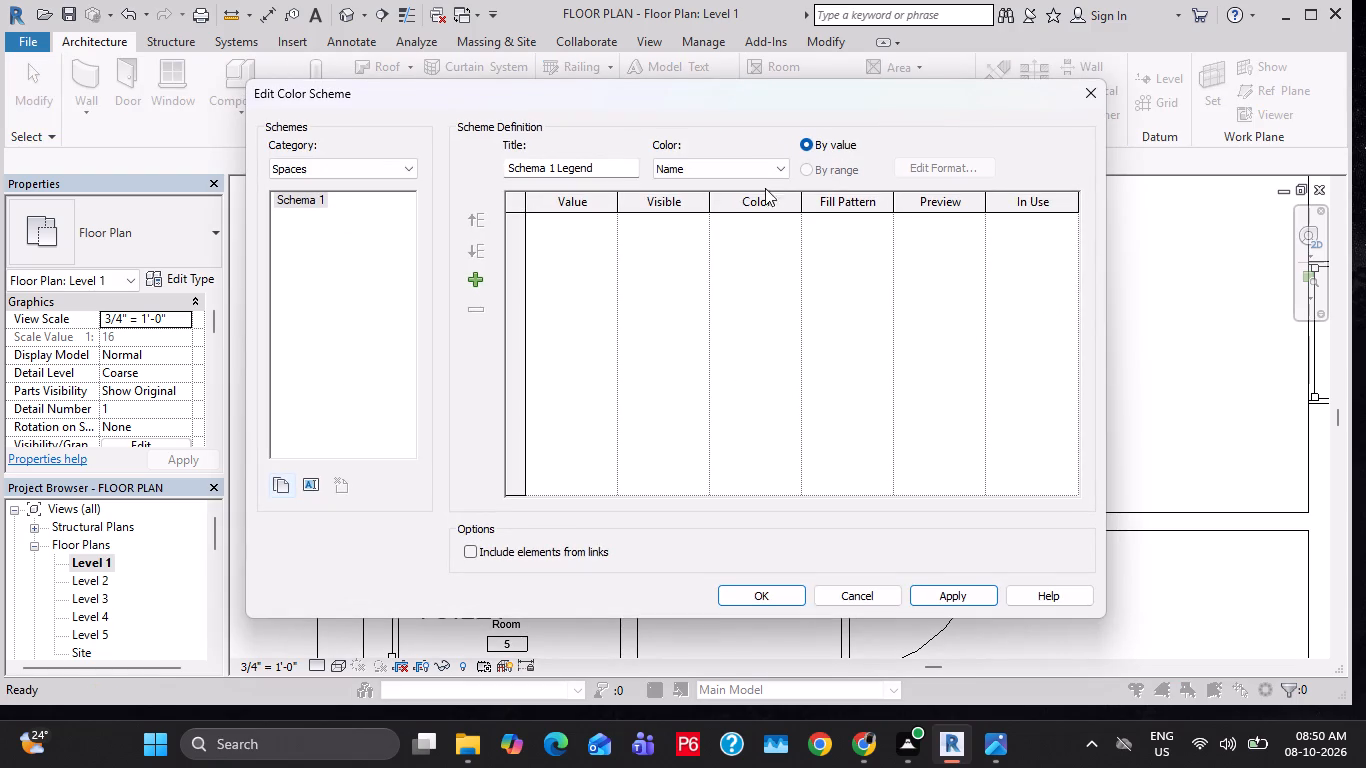
{"action": "left_click", "coordinate": [321, 198]}
{"action": "left_click", "coordinate": [377, 173]}
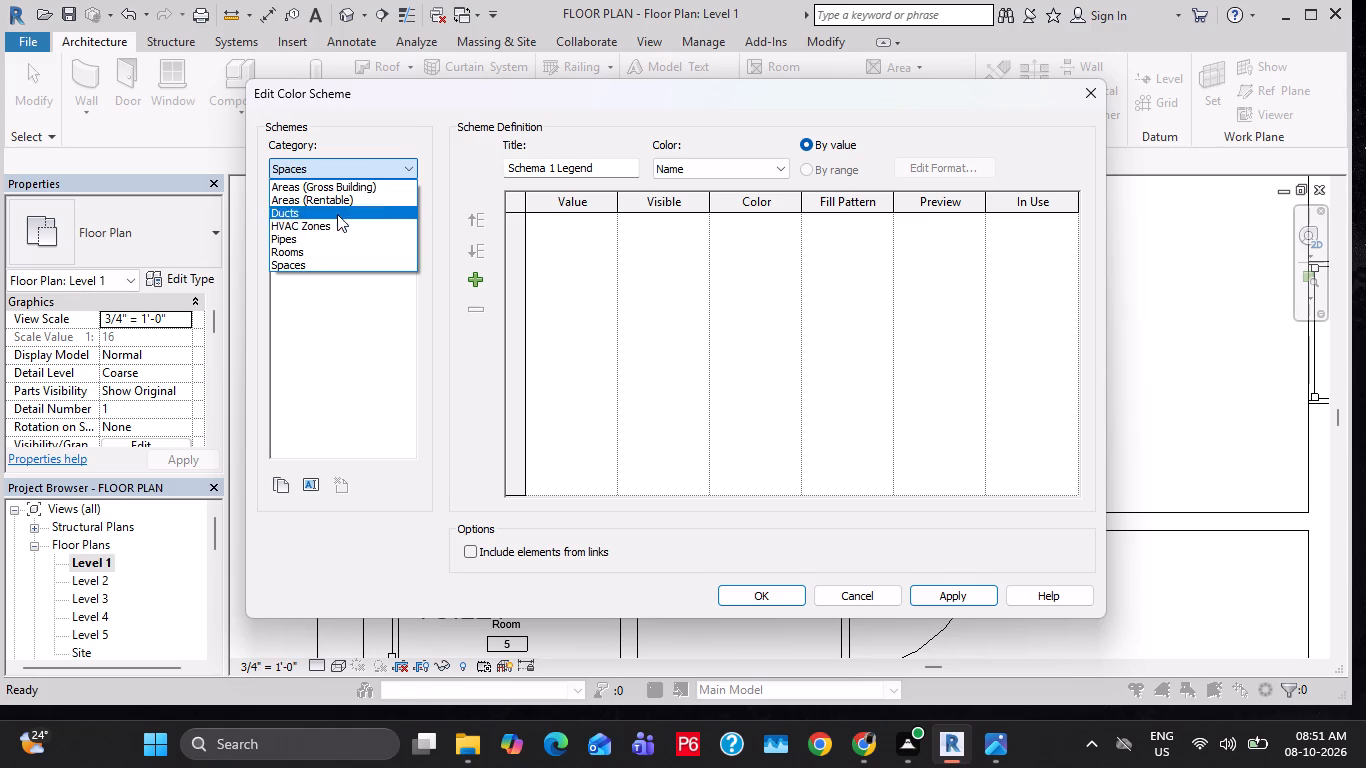
{"action": "double_click", "coordinate": [365, 162]}
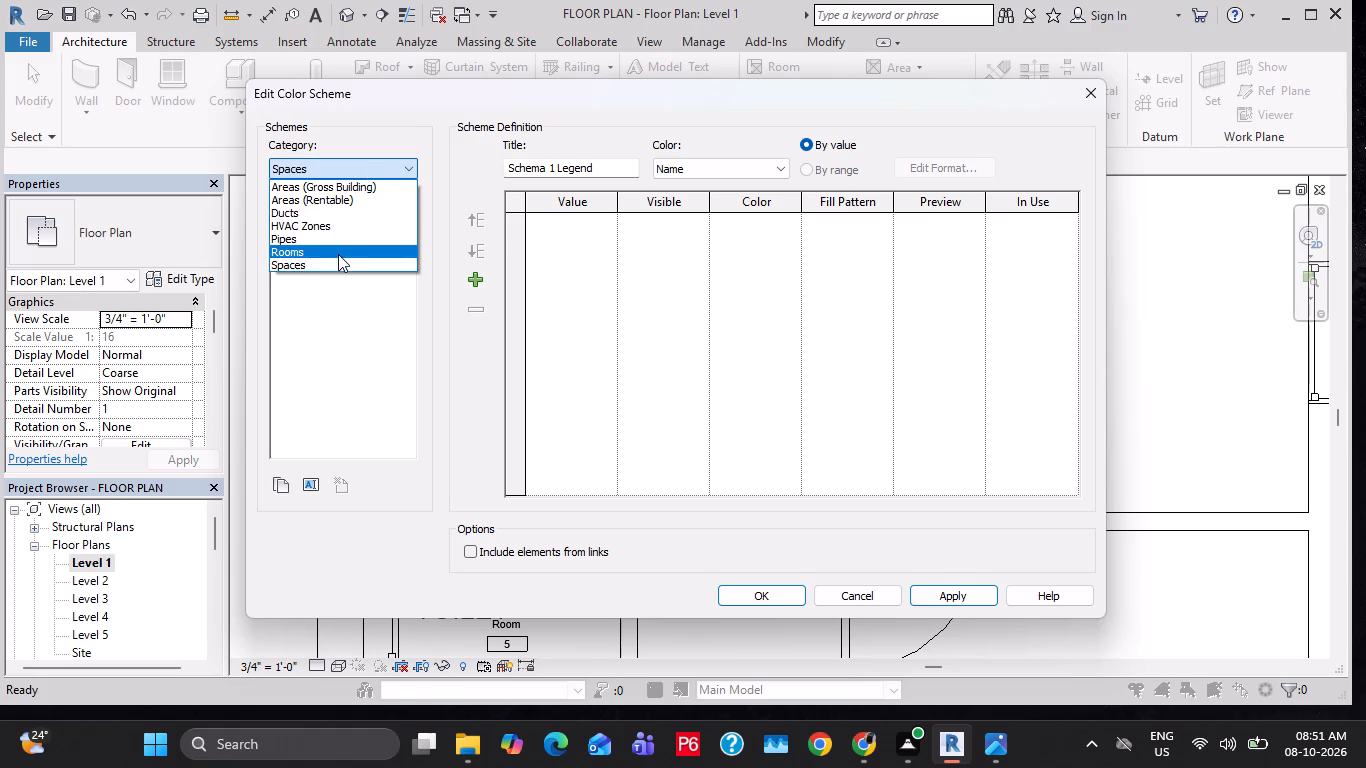
{"action": "left_click", "coordinate": [338, 254]}
{"action": "left_click", "coordinate": [341, 212]}
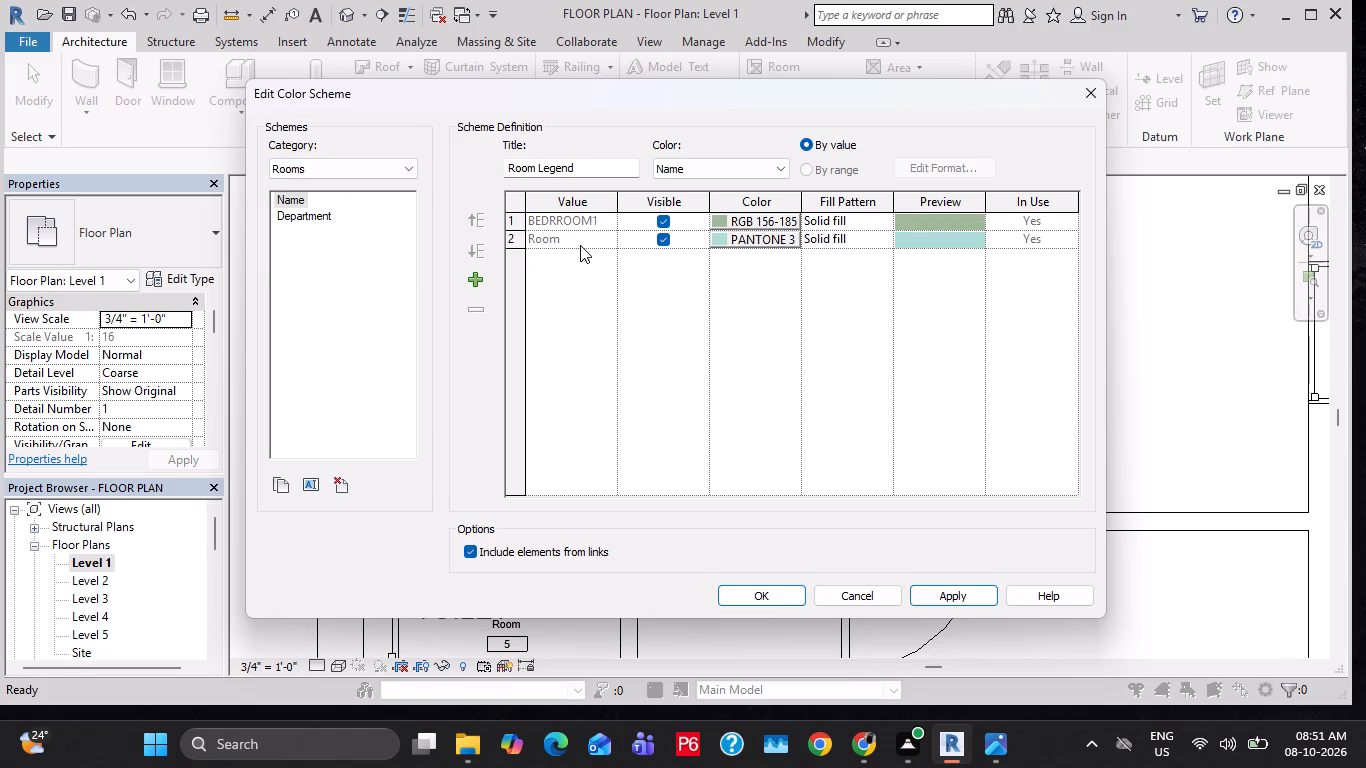
{"action": "left_click", "coordinate": [476, 276]}
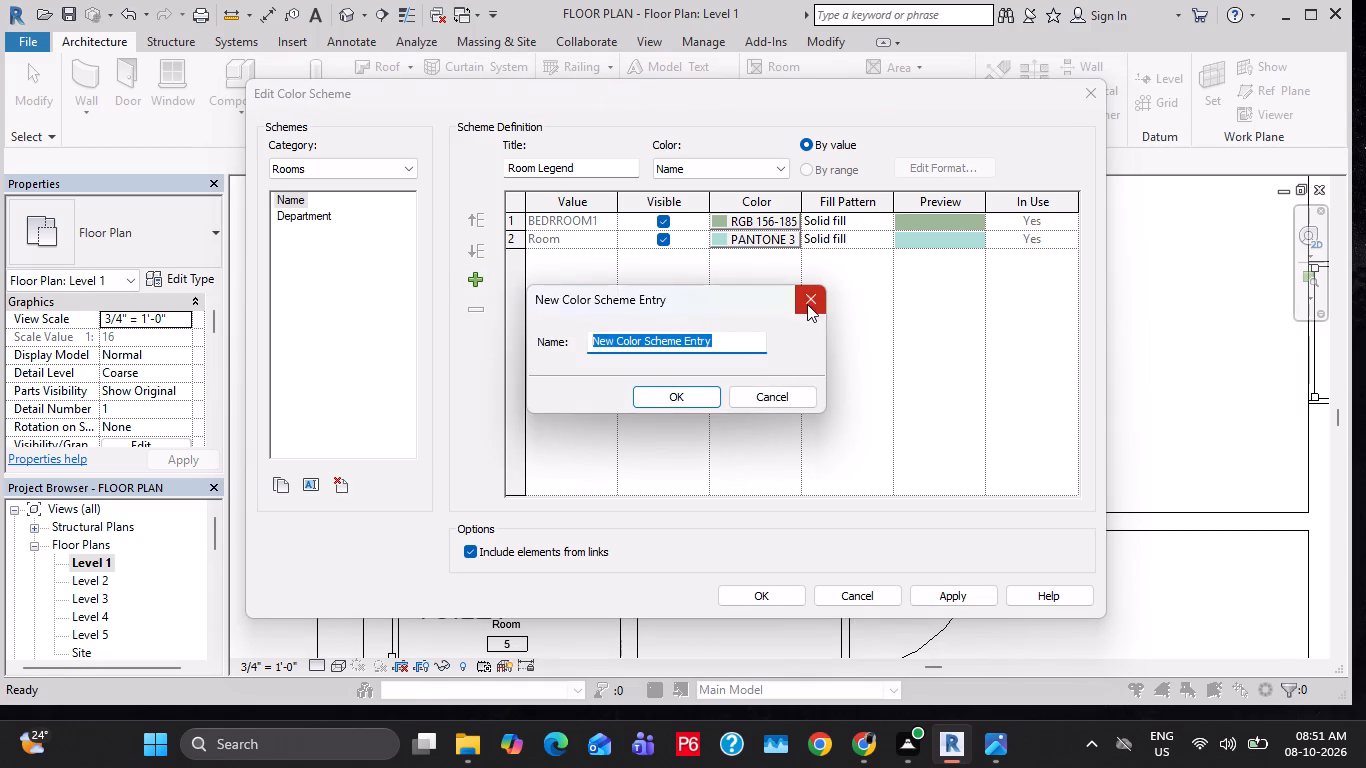
{"action": "left_click", "coordinate": [807, 304]}
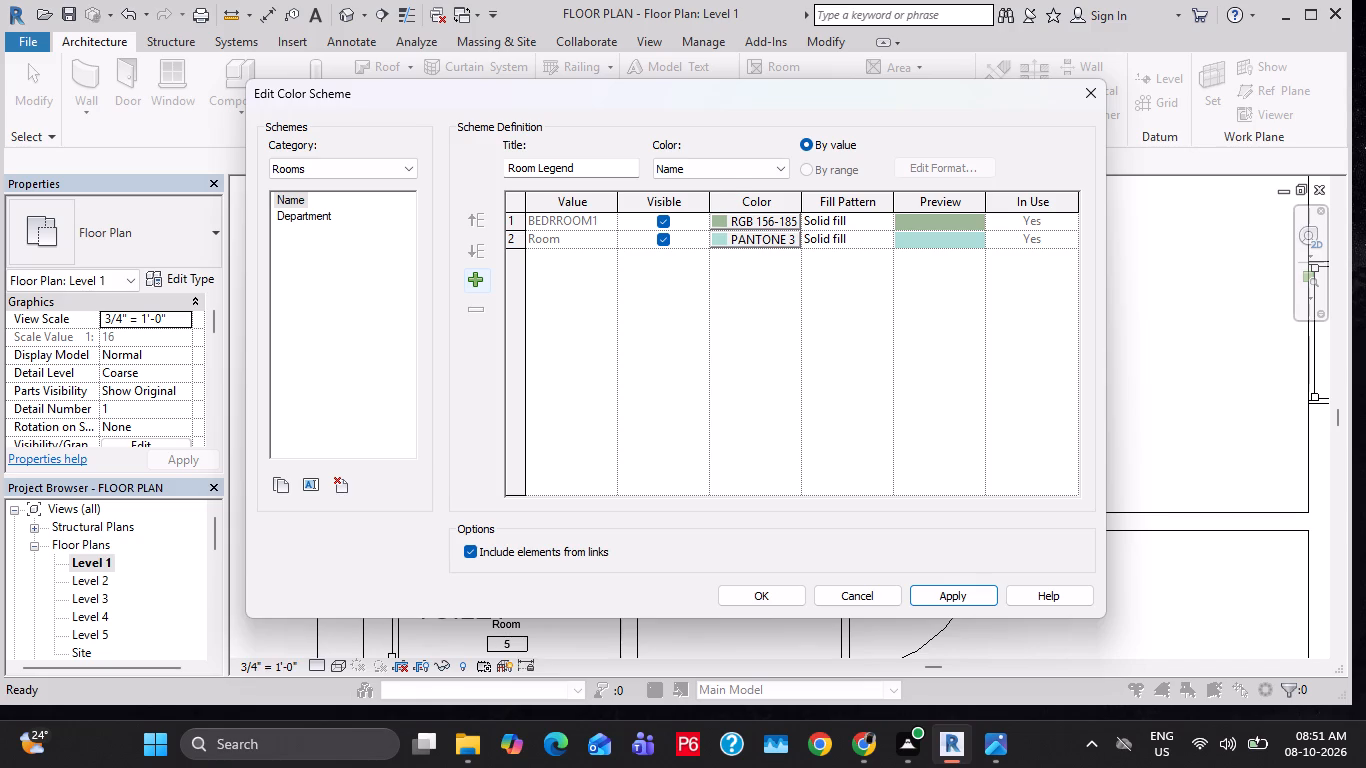
Color the Rooms category's Name scheme by Number, accept that colors are not preserved, and apply the scheme.
{"action": "left_click", "coordinate": [723, 170]}
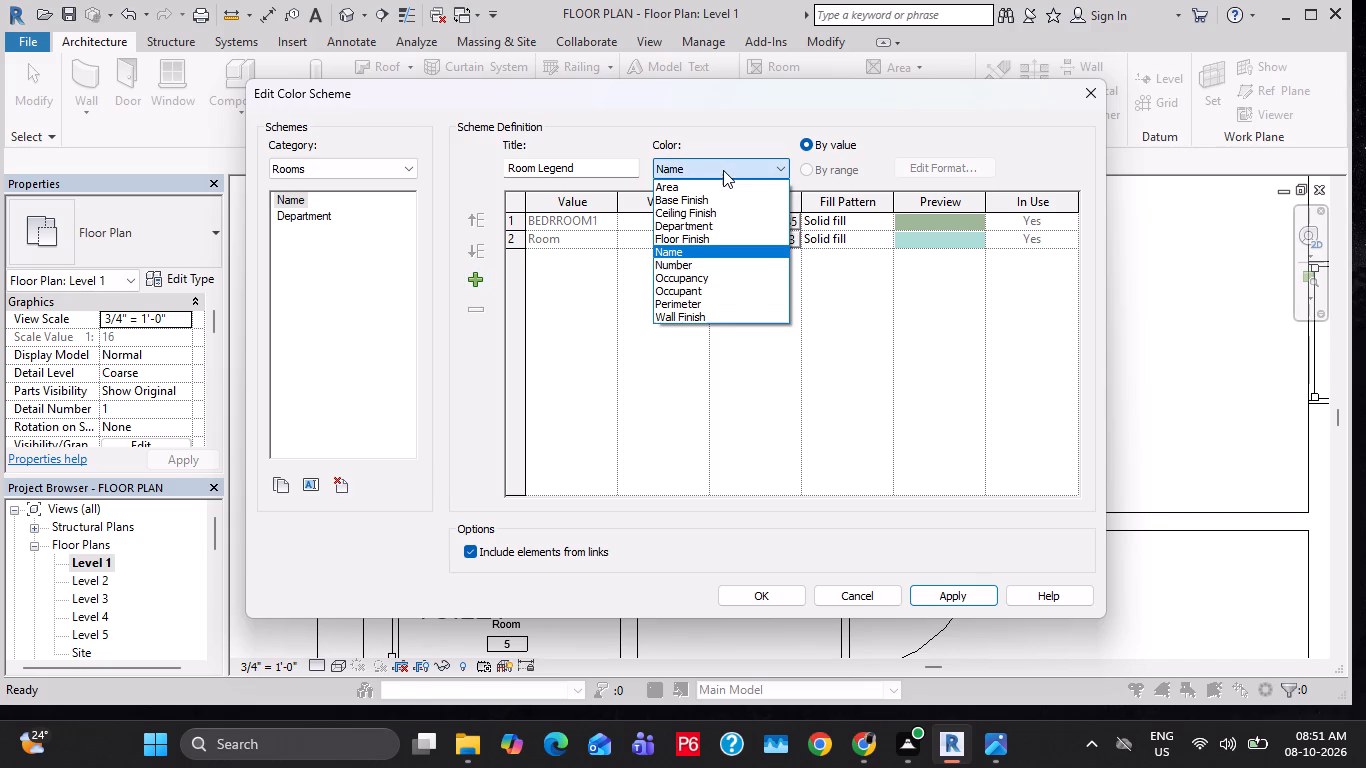
{"action": "left_click", "coordinate": [696, 254]}
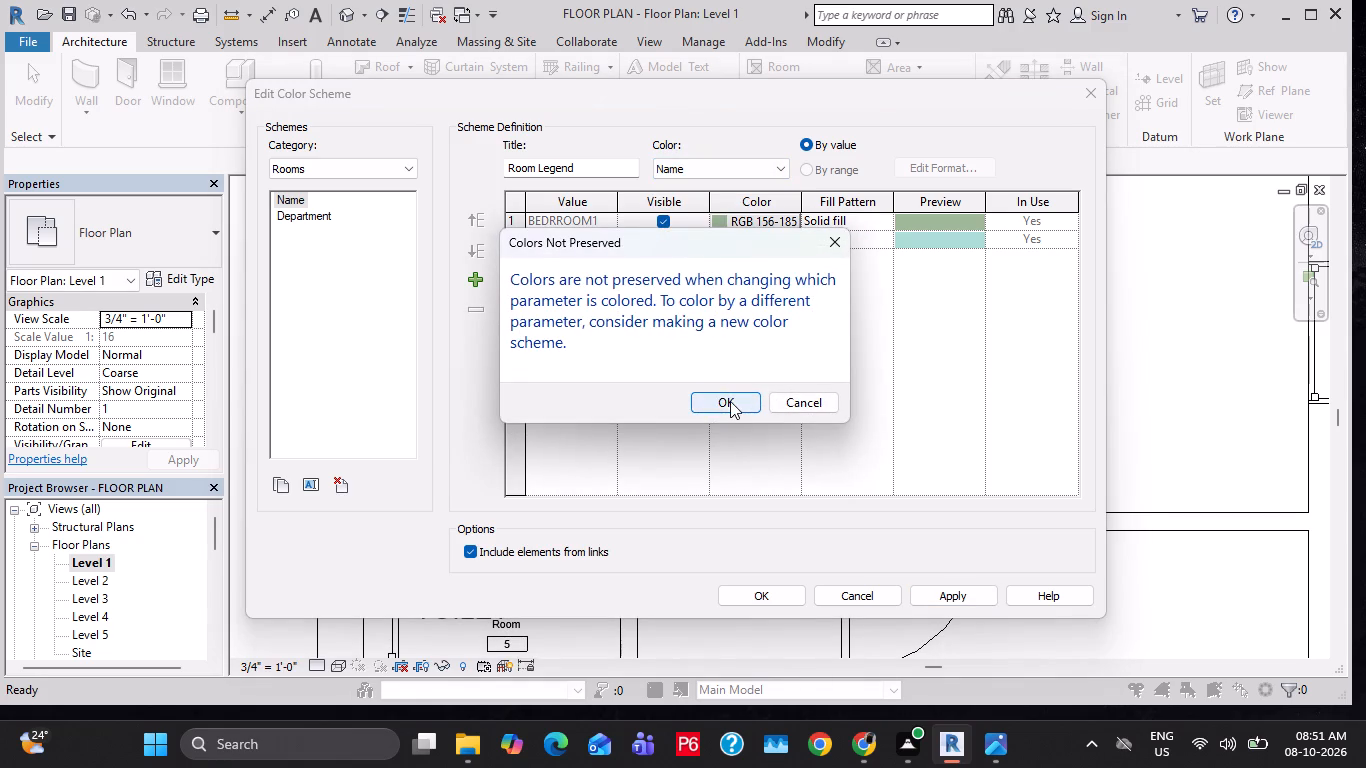
{"action": "left_click", "coordinate": [730, 401]}
{"action": "left_click", "coordinate": [763, 173]}
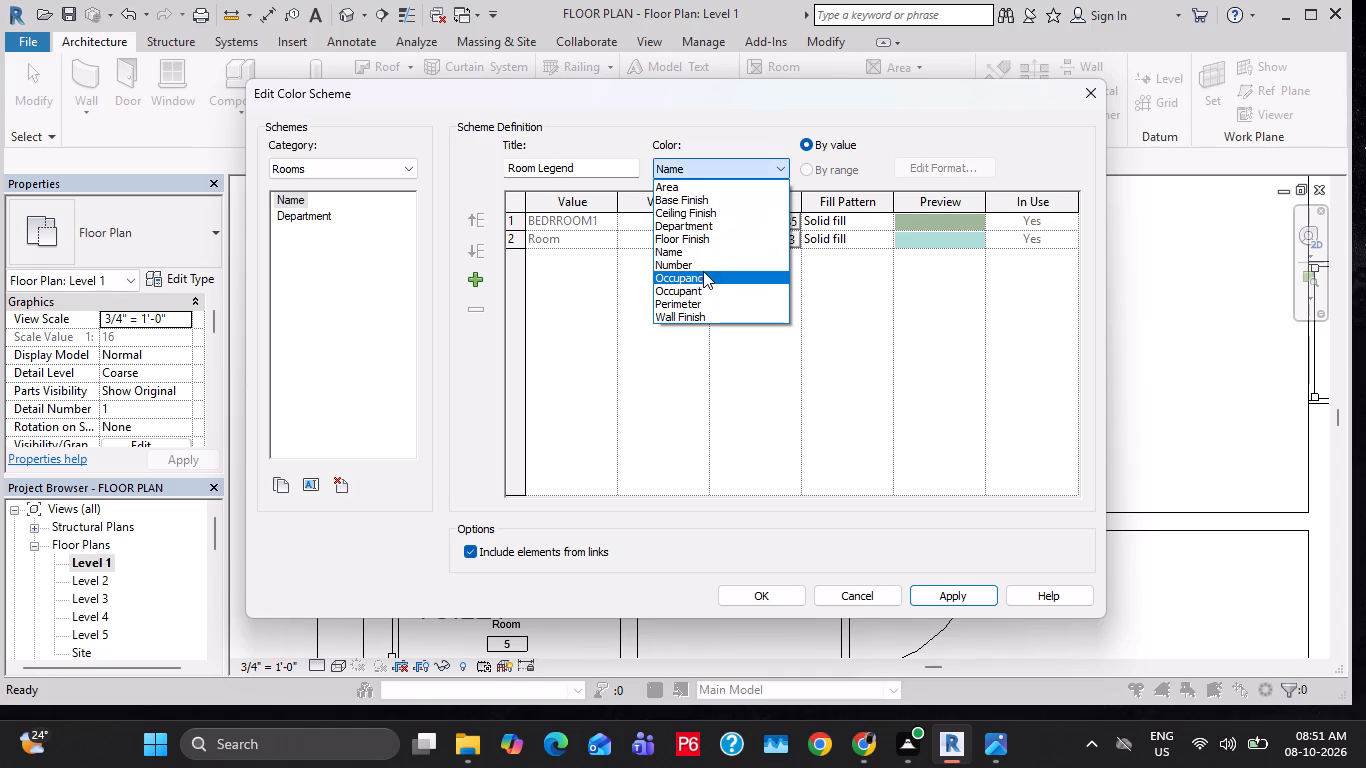
{"action": "left_click", "coordinate": [702, 261]}
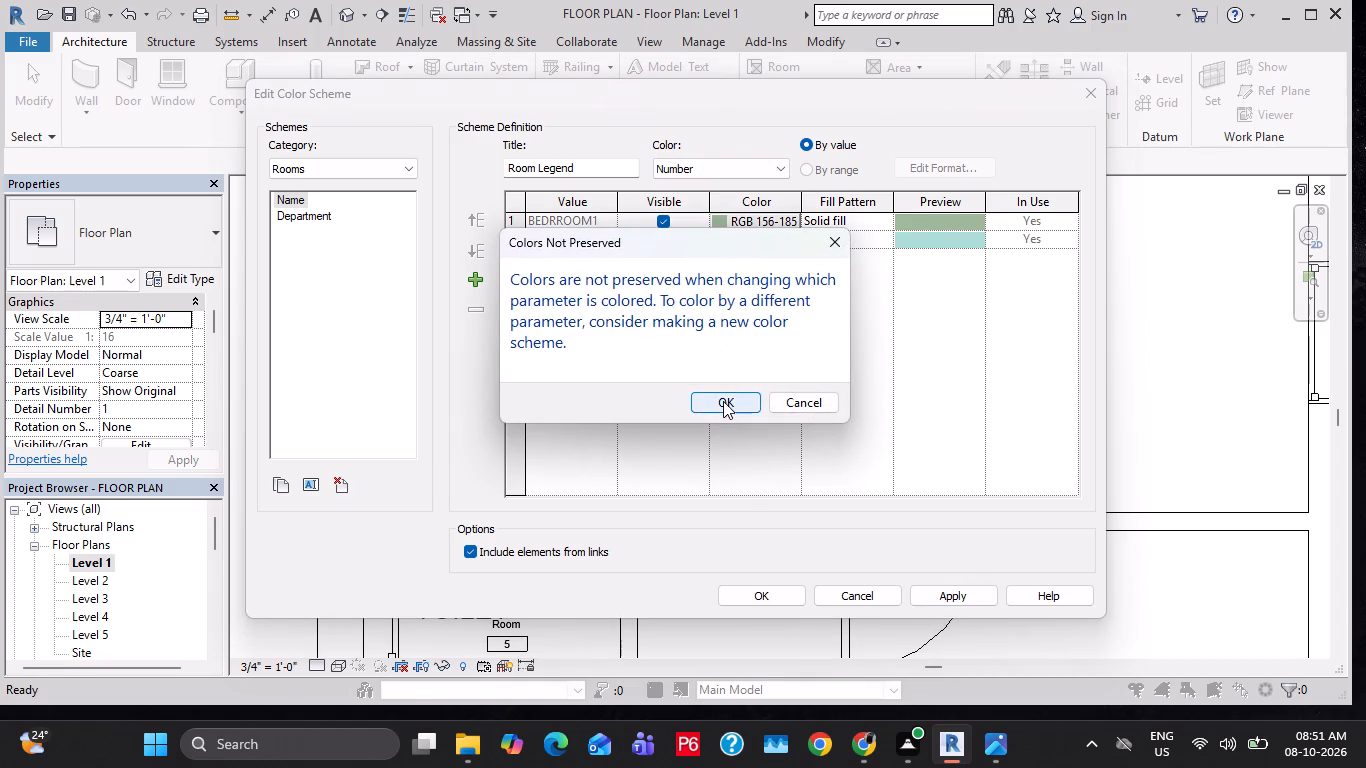
{"action": "left_click", "coordinate": [723, 401]}
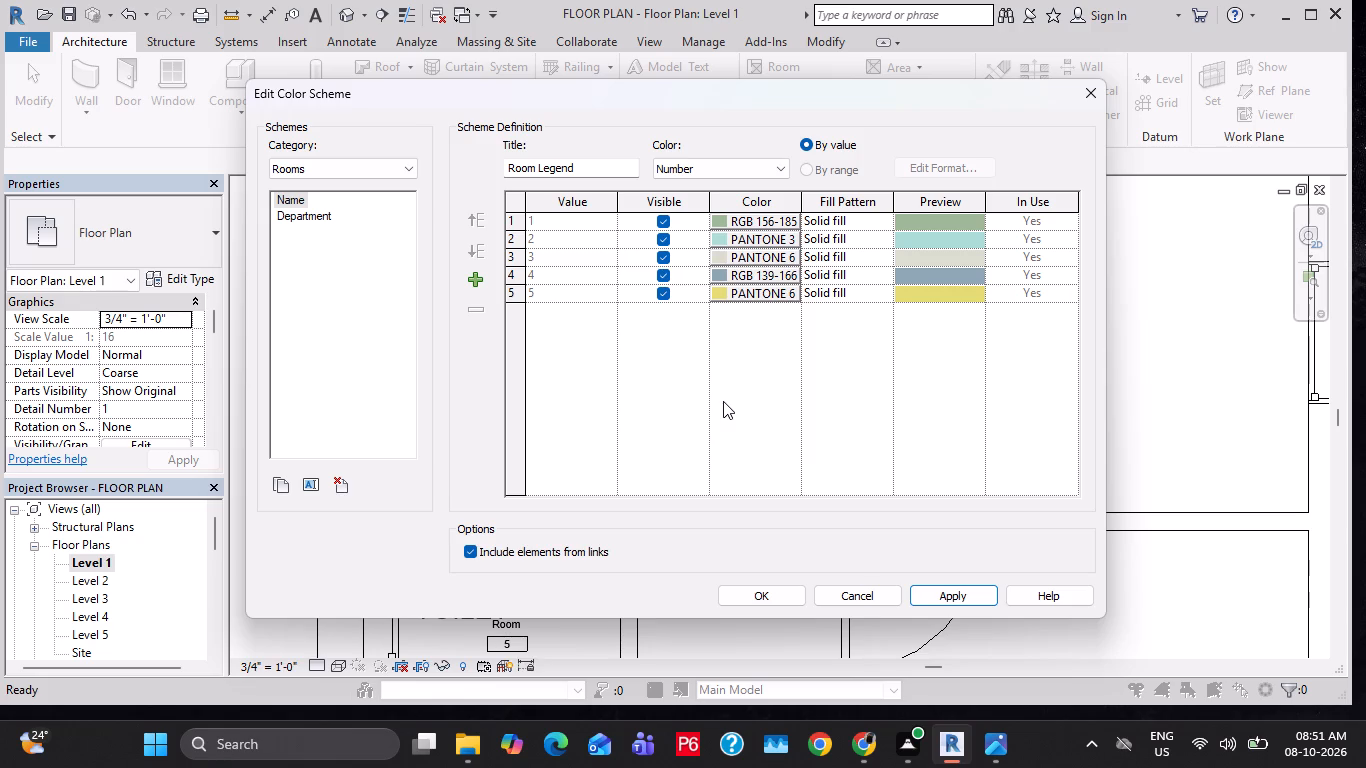
{"action": "left_click", "coordinate": [928, 591]}
{"action": "left_click", "coordinate": [774, 602]}
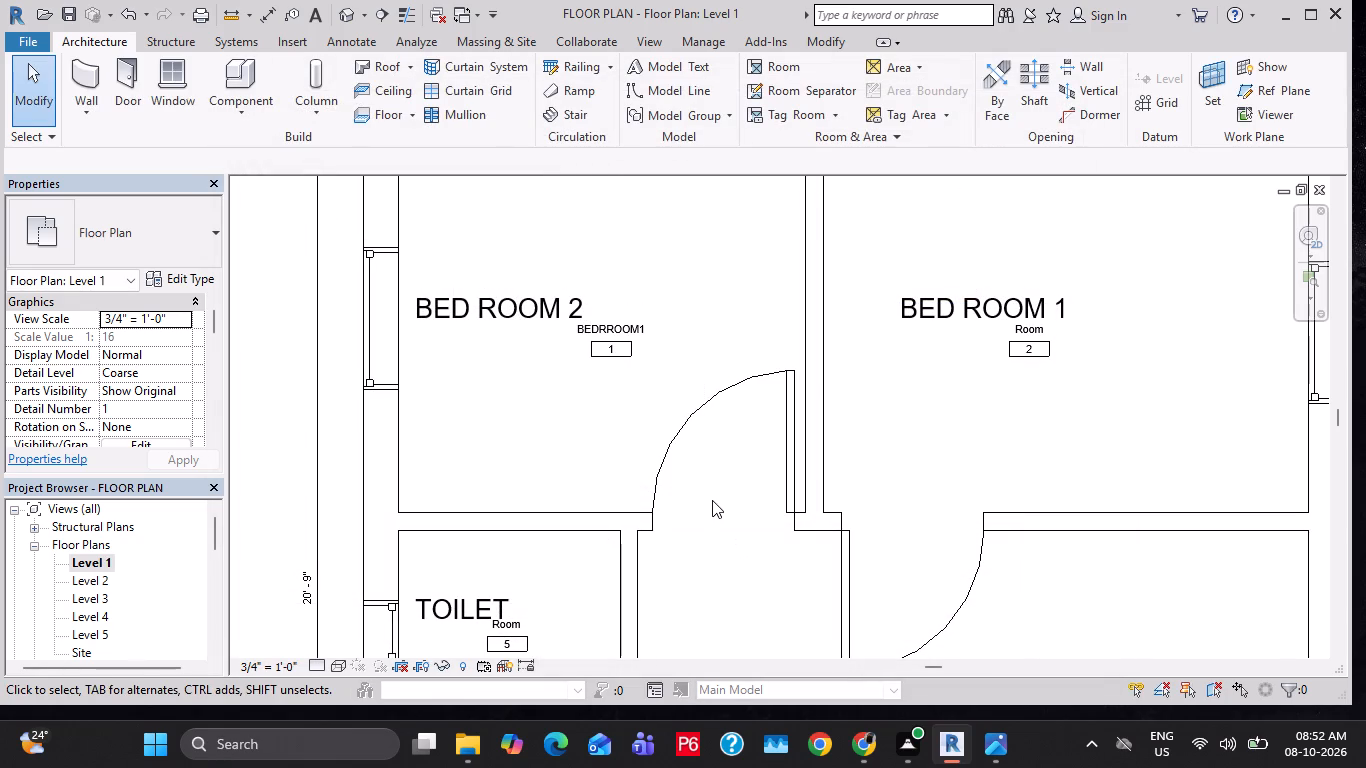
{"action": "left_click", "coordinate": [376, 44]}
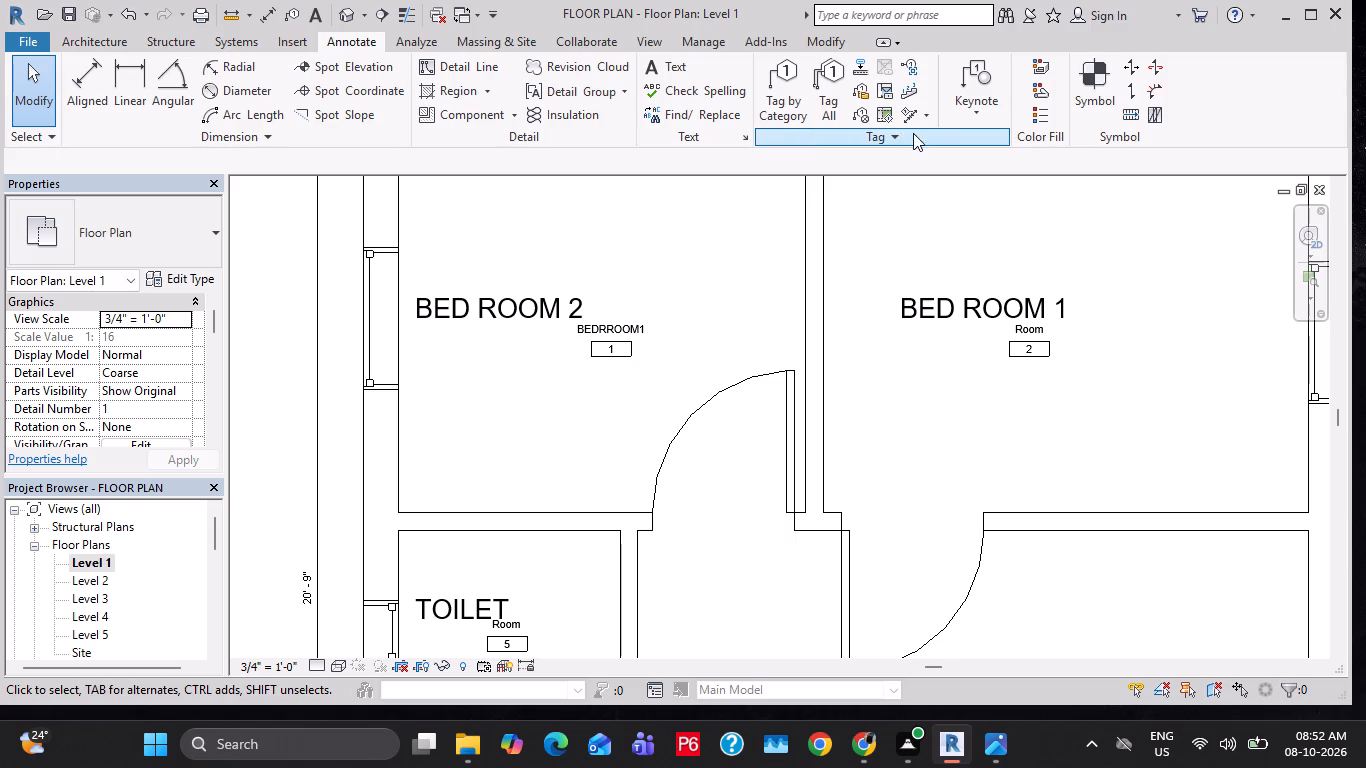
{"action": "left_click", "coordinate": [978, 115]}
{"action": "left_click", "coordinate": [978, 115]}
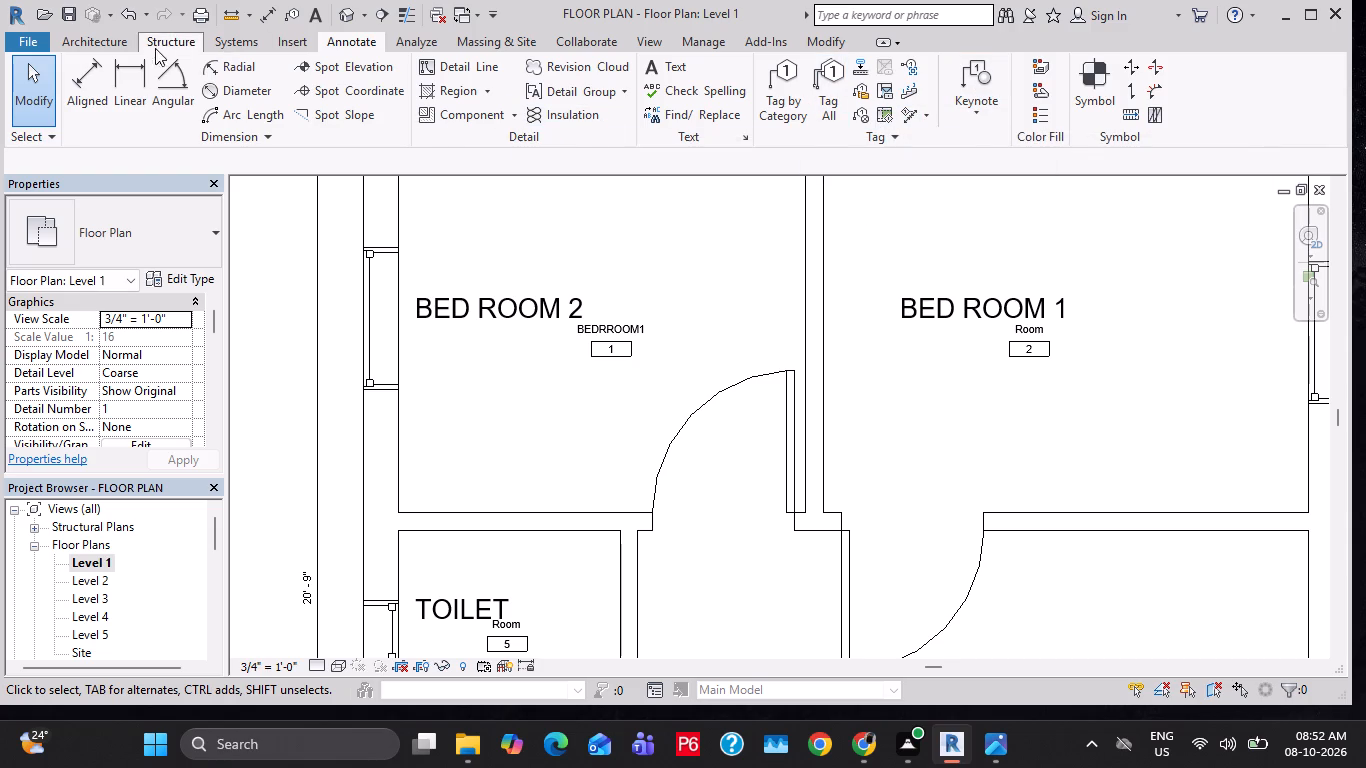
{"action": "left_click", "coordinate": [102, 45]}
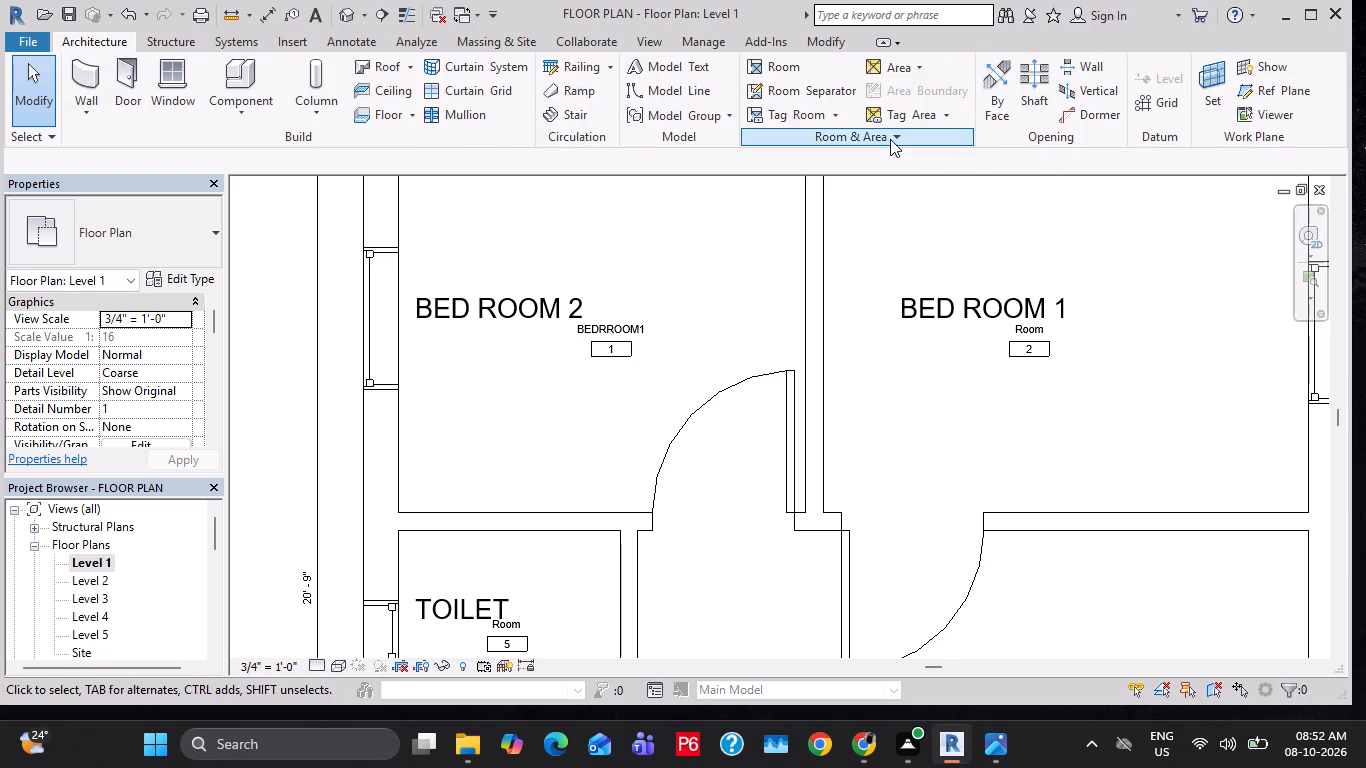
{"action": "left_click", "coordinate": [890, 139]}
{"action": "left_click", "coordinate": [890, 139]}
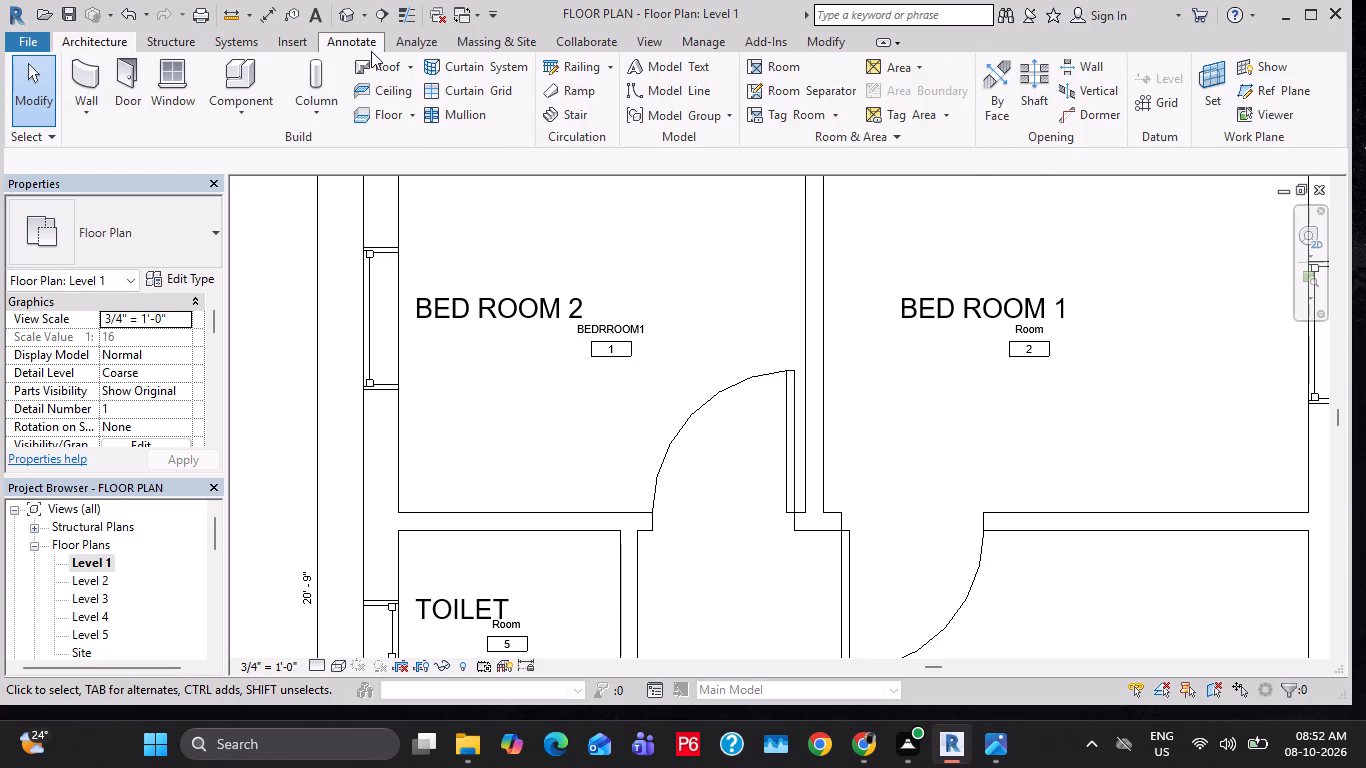
Place a color fill legend in the LIVING room, using the Rooms space type and the Department color scheme.
{"action": "left_click", "coordinate": [368, 51]}
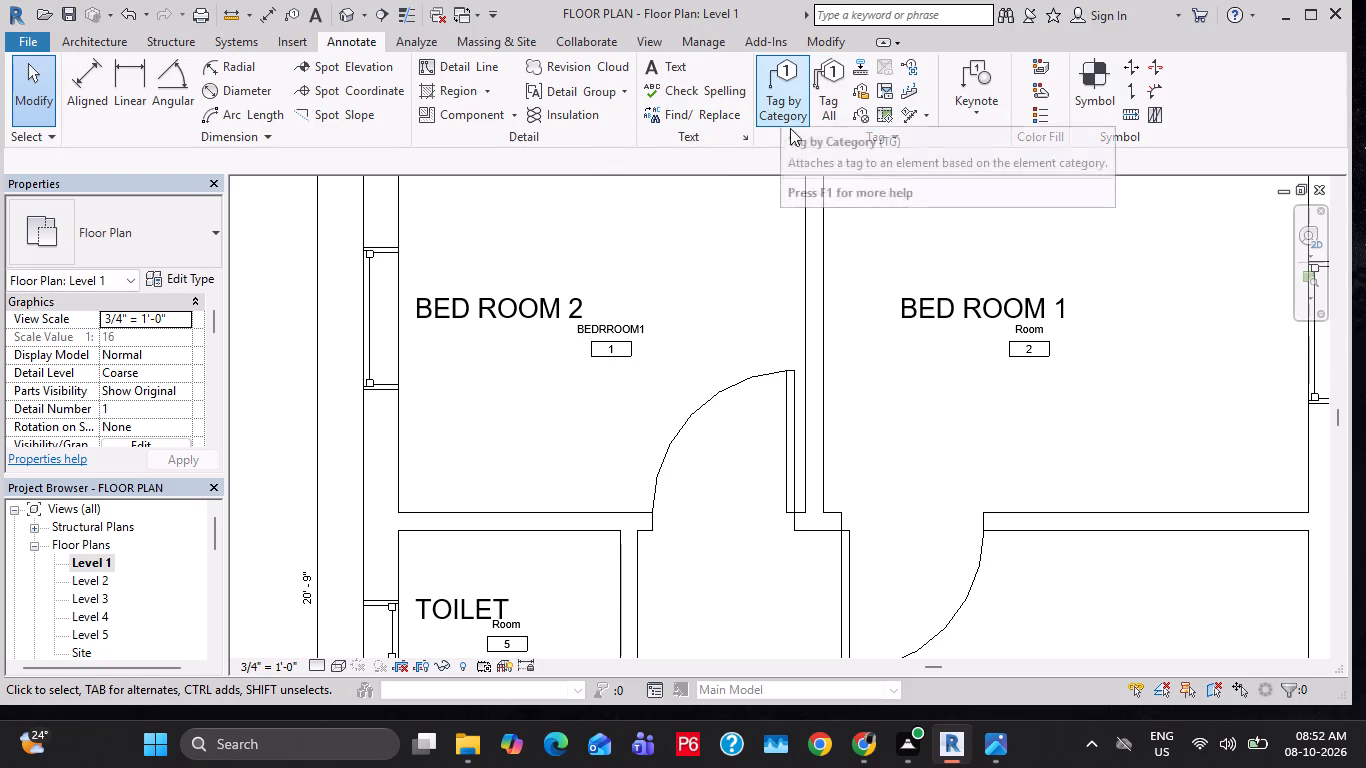
{"action": "left_click", "coordinate": [848, 141]}
{"action": "left_click", "coordinate": [848, 141]}
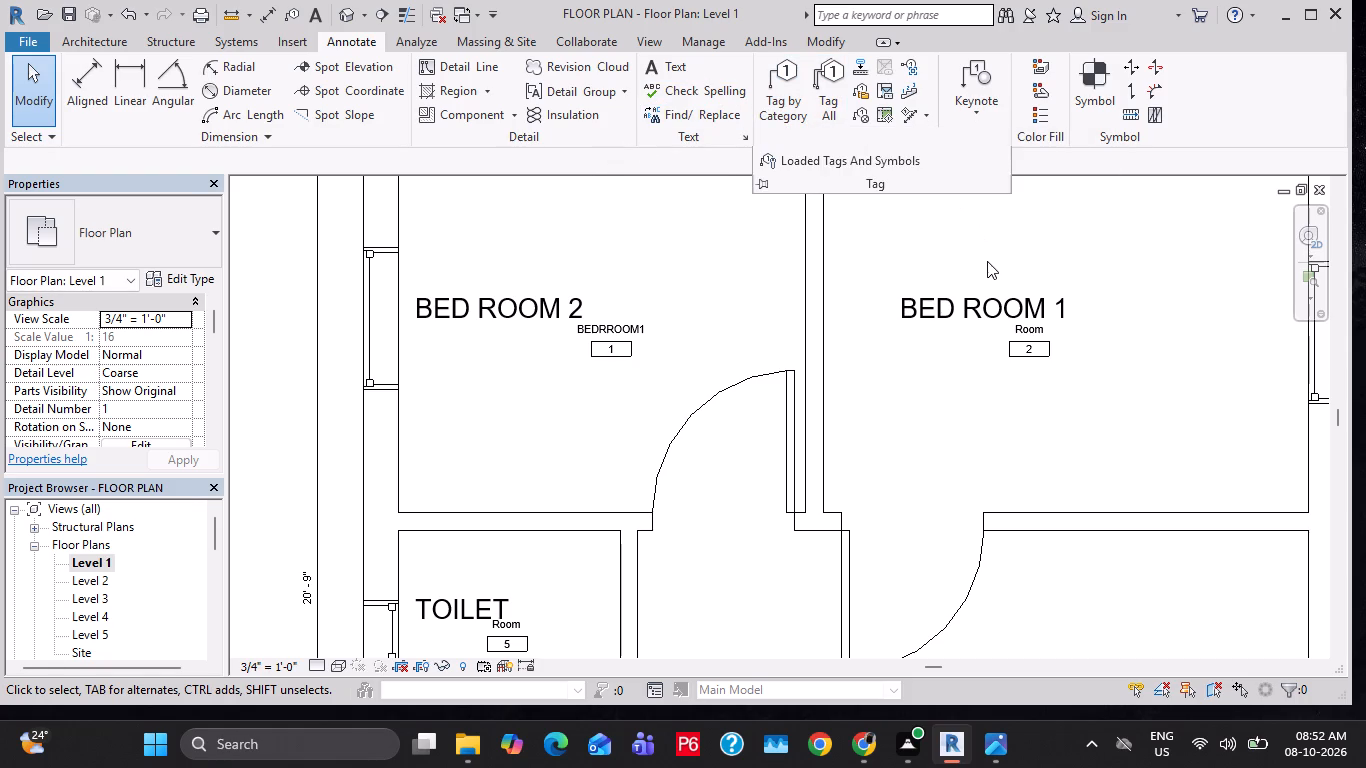
{"action": "left_click", "coordinate": [988, 264]}
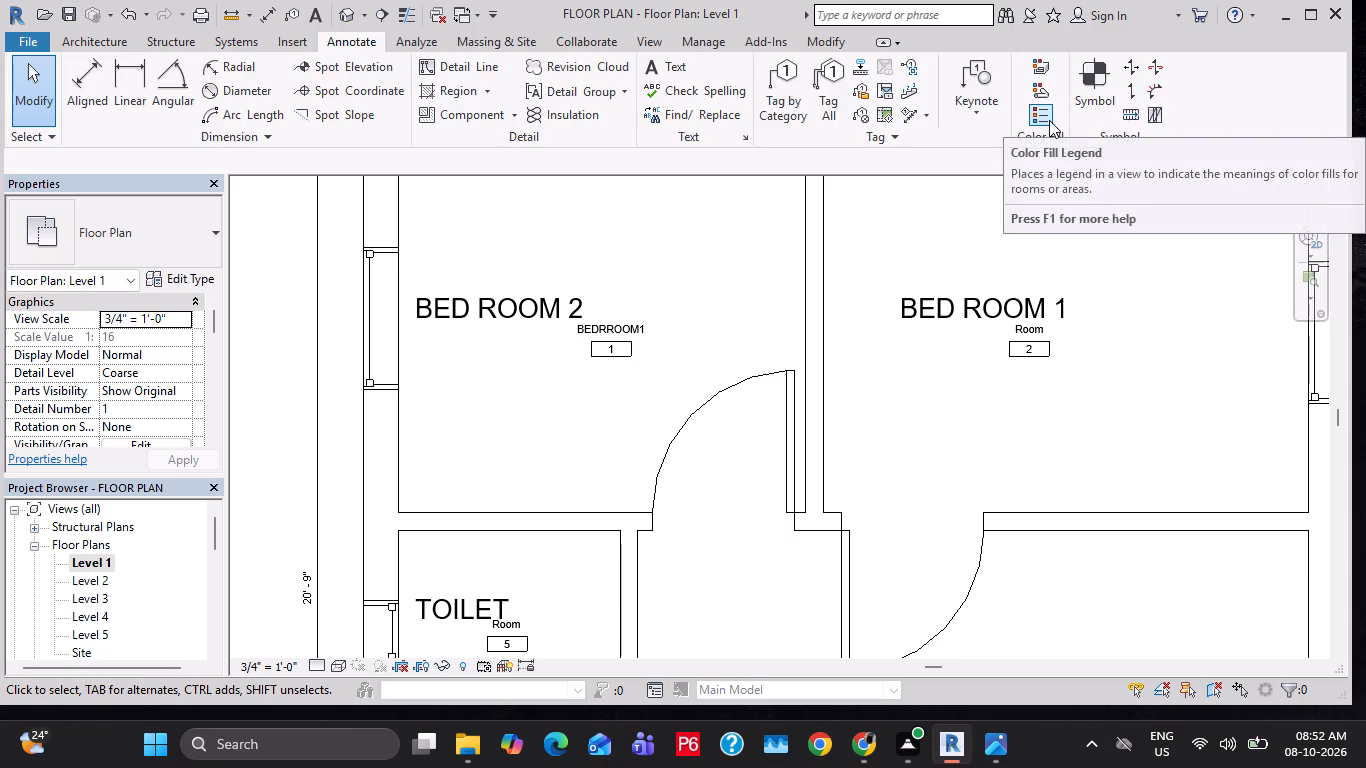
{"action": "left_click", "coordinate": [1049, 120]}
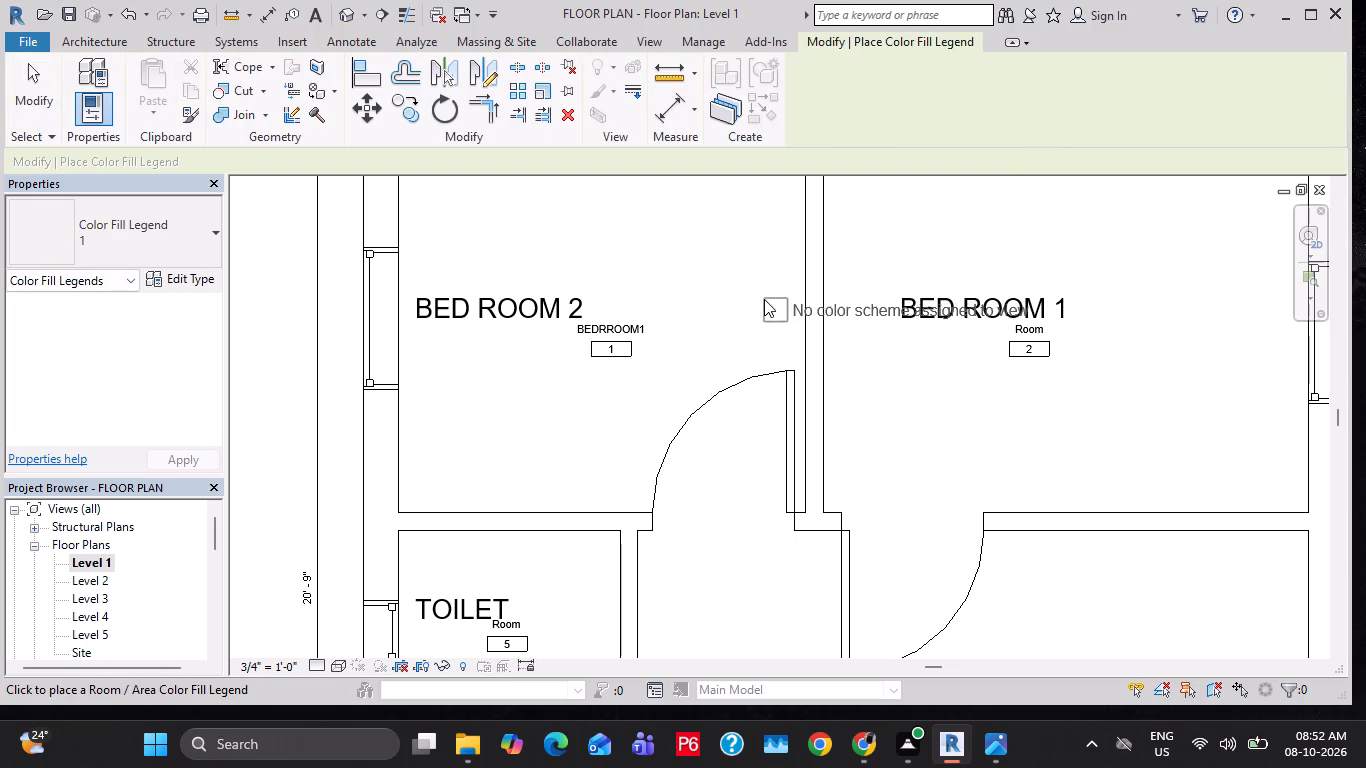
{"action": "scroll", "coordinate": [759, 320], "scroll_direction": "down", "scroll_amount": 4}
{"action": "scroll", "coordinate": [874, 520], "scroll_direction": "down", "scroll_amount": 2}
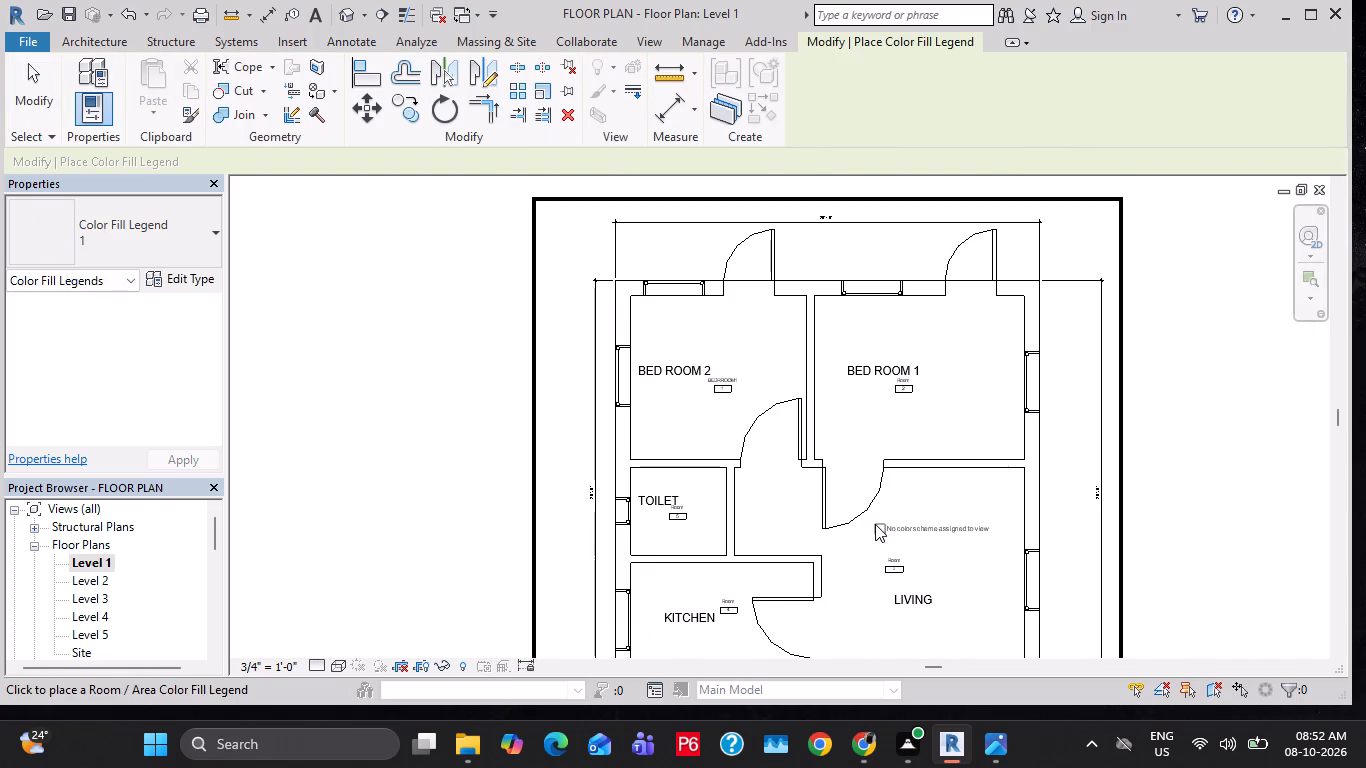
{"action": "scroll", "coordinate": [898, 515], "scroll_direction": "down", "scroll_amount": 3}
{"action": "left_click", "coordinate": [920, 540]}
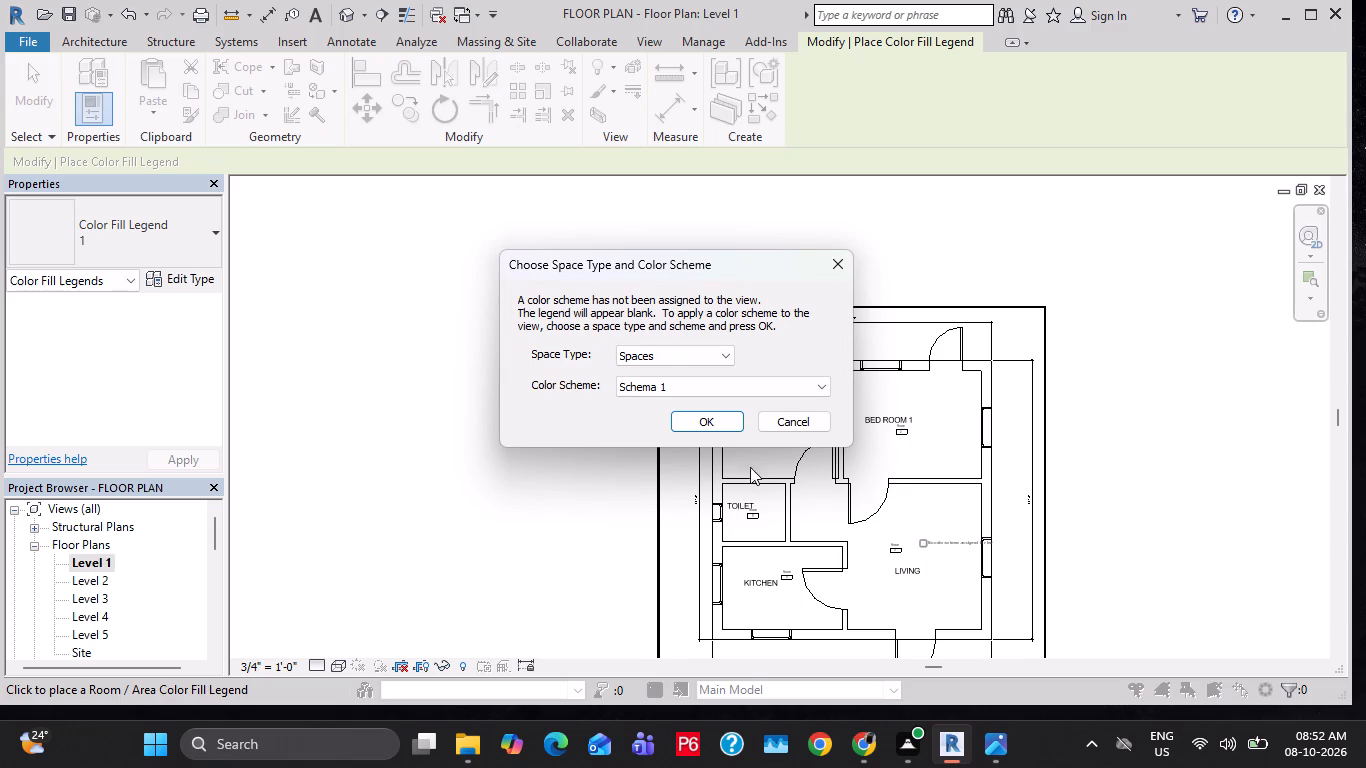
{"action": "left_click", "coordinate": [697, 376]}
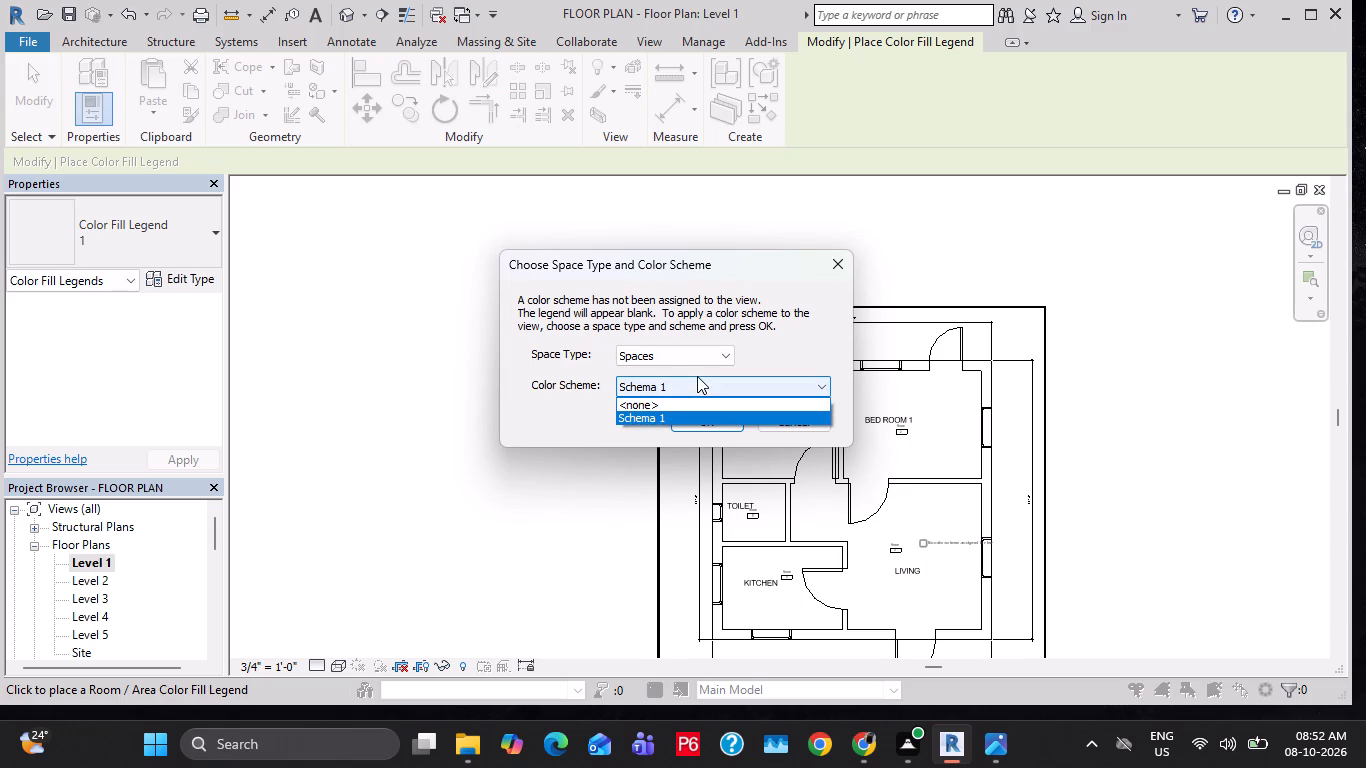
{"action": "double_click", "coordinate": [671, 360]}
{"action": "left_click", "coordinate": [646, 388]}
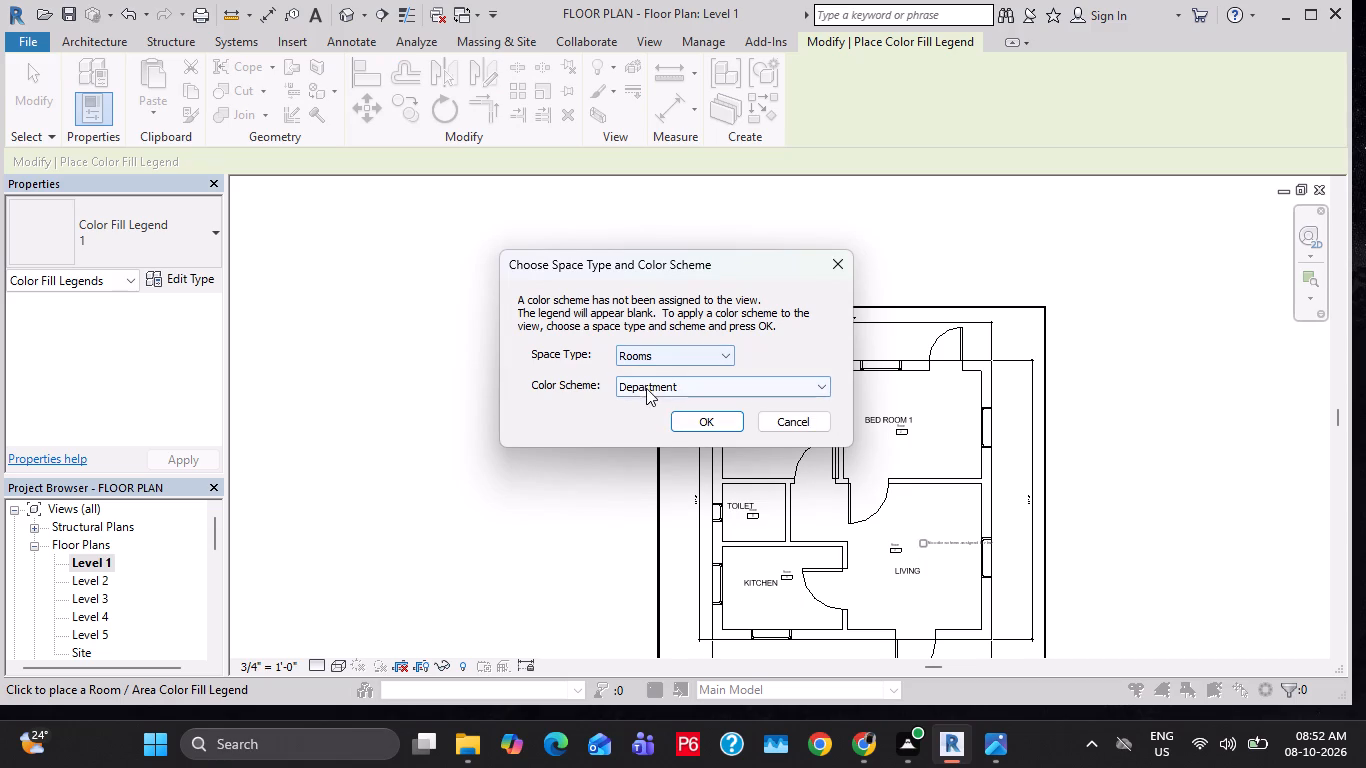
{"action": "left_click", "coordinate": [650, 386]}
{"action": "left_click", "coordinate": [650, 386]}
{"action": "left_click", "coordinate": [715, 423]}
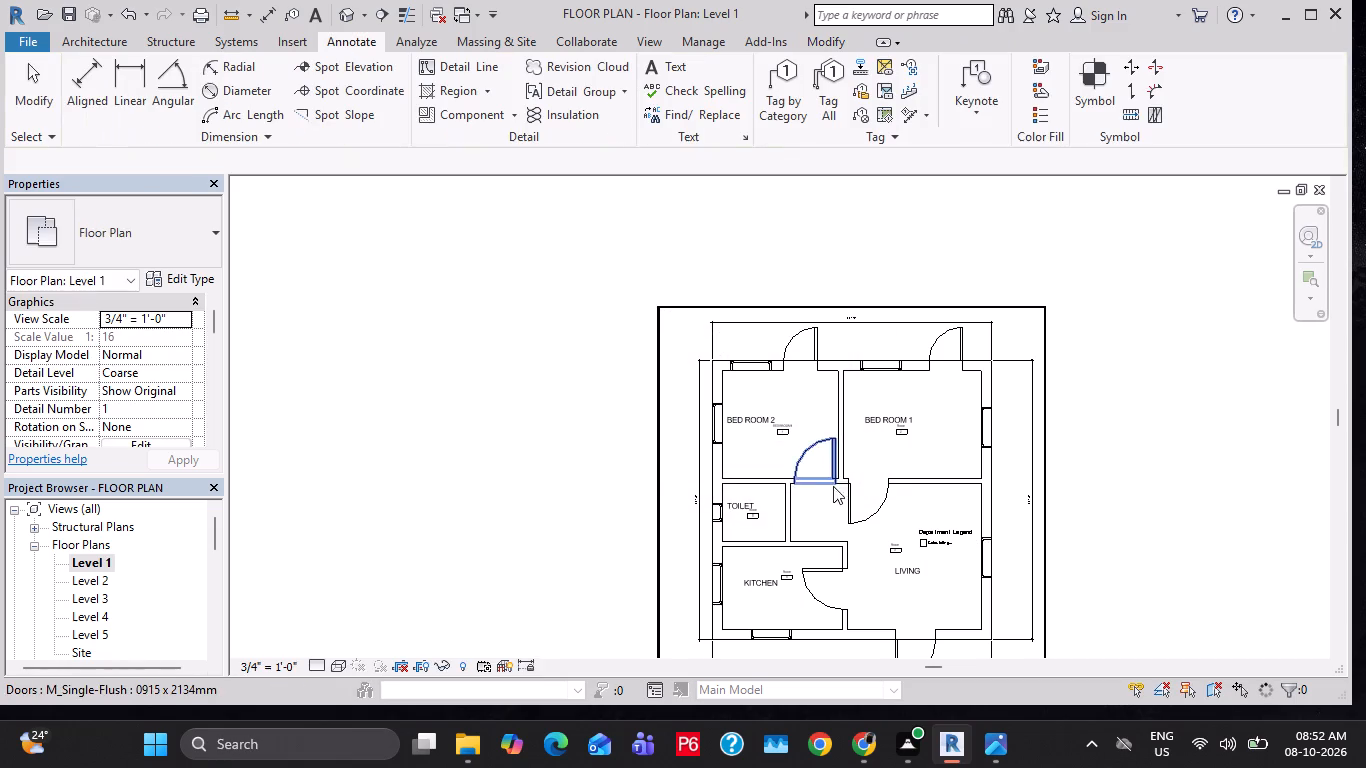
Move the Department Legend from inside the LIVING room across the wall with the window beside it.
{"action": "middle_click_drag", "start_coordinate": [894, 518], "coordinate": [845, 444]}
{"action": "scroll", "coordinate": [879, 477], "scroll_direction": "up", "scroll_amount": 11}
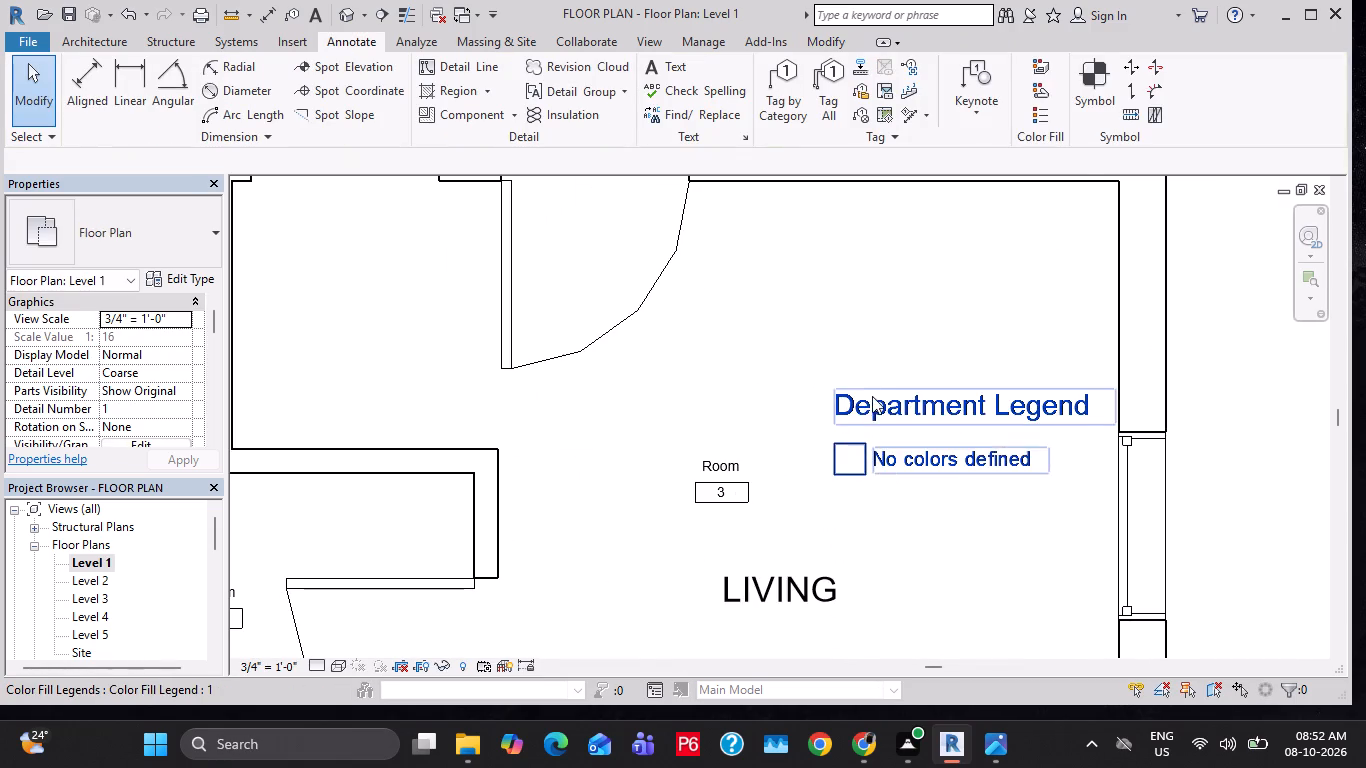
{"action": "scroll", "coordinate": [872, 389], "scroll_direction": "down", "scroll_amount": 1}
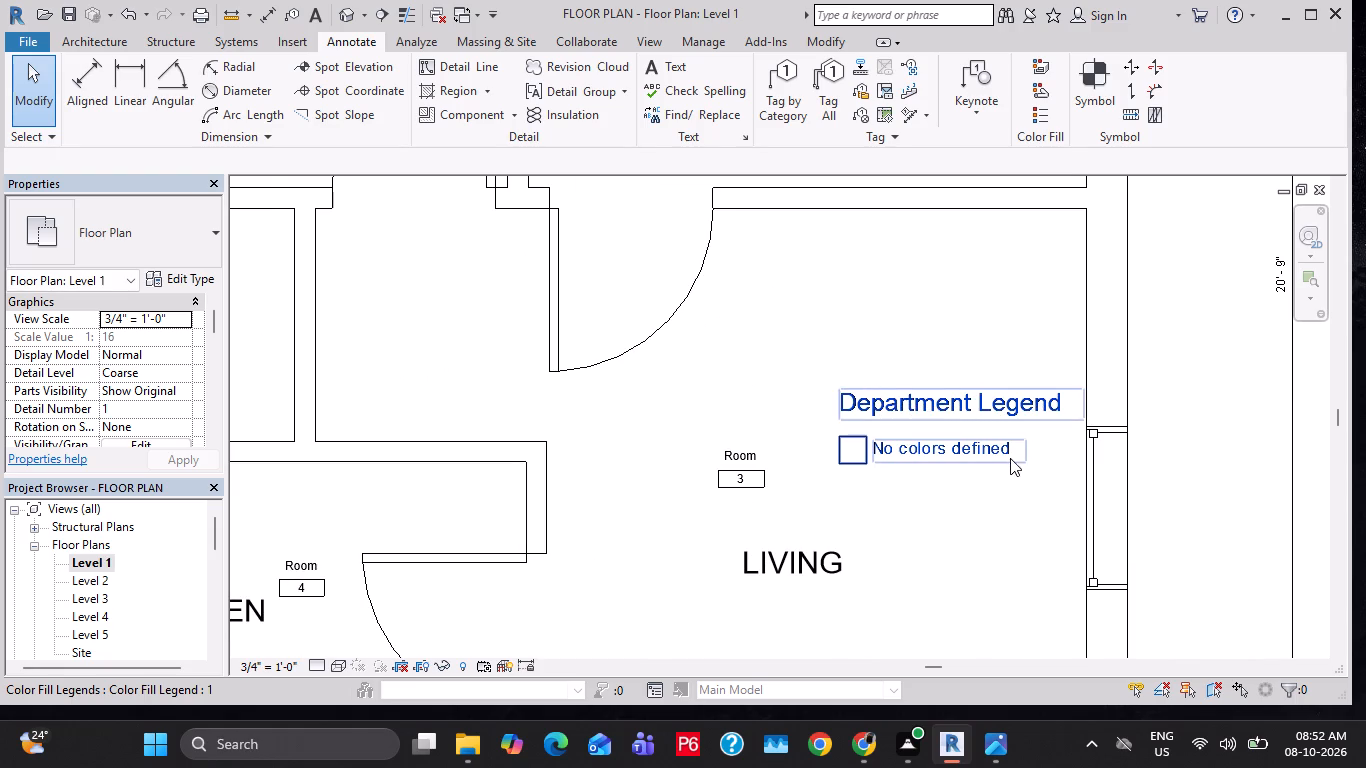
{"action": "middle_click_drag", "start_coordinate": [1007, 458], "coordinate": [768, 404]}
{"action": "left_click_drag", "start_coordinate": [726, 403], "coordinate": [956, 408]}
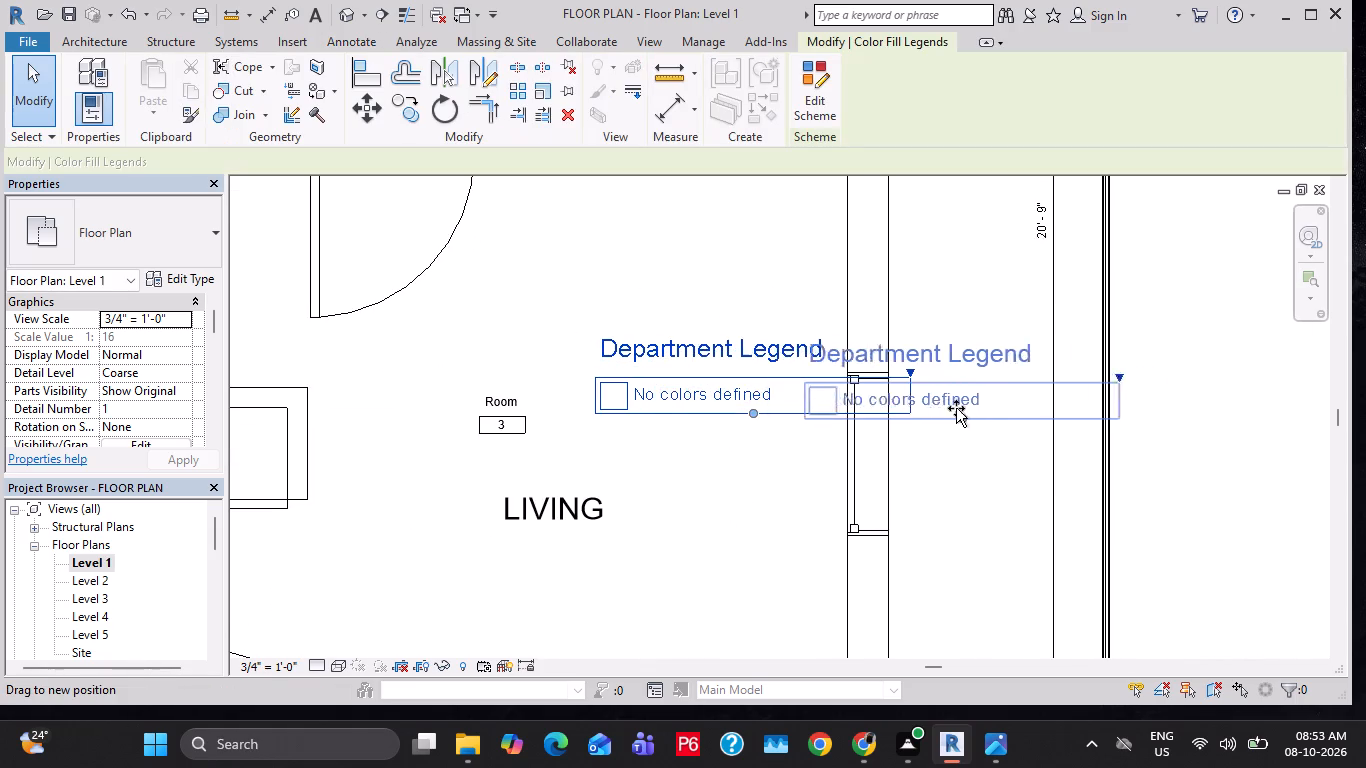
{"action": "left_click_drag", "start_coordinate": [956, 408], "coordinate": [977, 408]}
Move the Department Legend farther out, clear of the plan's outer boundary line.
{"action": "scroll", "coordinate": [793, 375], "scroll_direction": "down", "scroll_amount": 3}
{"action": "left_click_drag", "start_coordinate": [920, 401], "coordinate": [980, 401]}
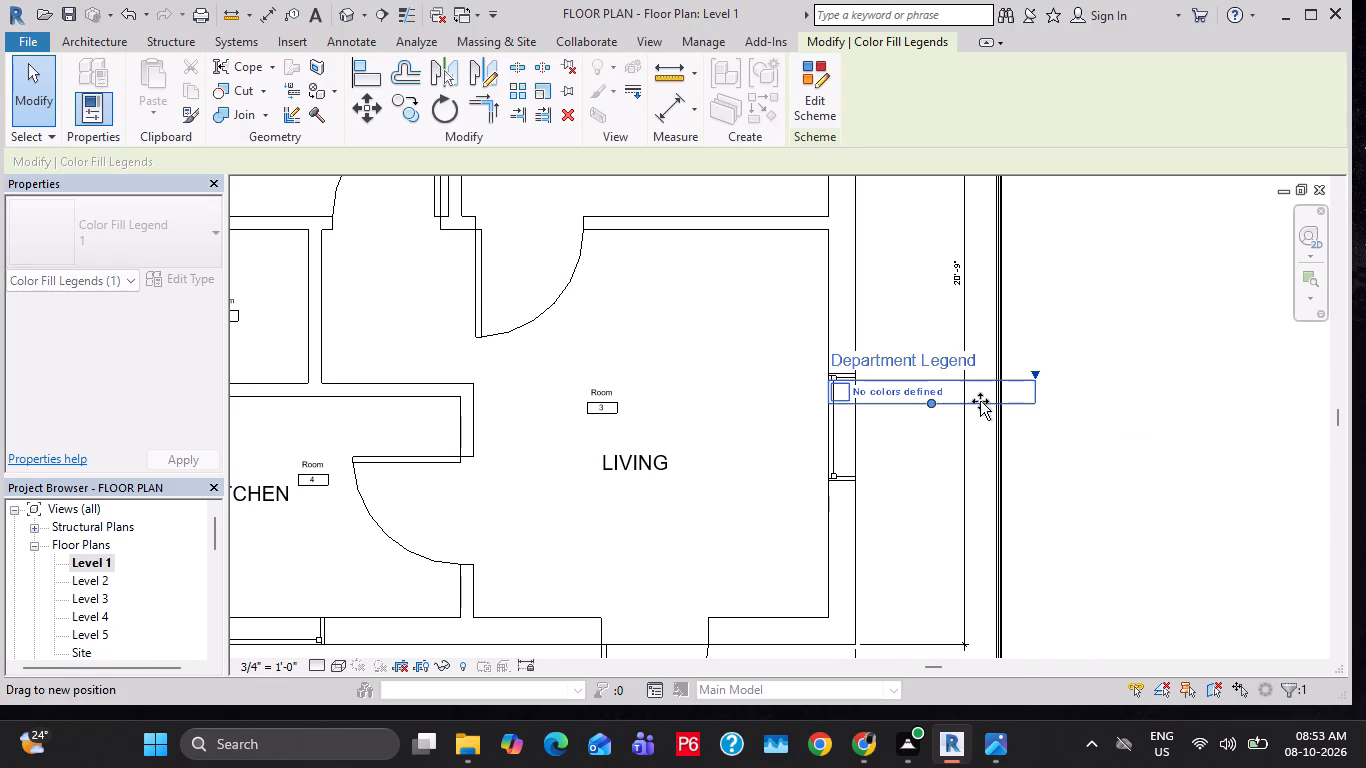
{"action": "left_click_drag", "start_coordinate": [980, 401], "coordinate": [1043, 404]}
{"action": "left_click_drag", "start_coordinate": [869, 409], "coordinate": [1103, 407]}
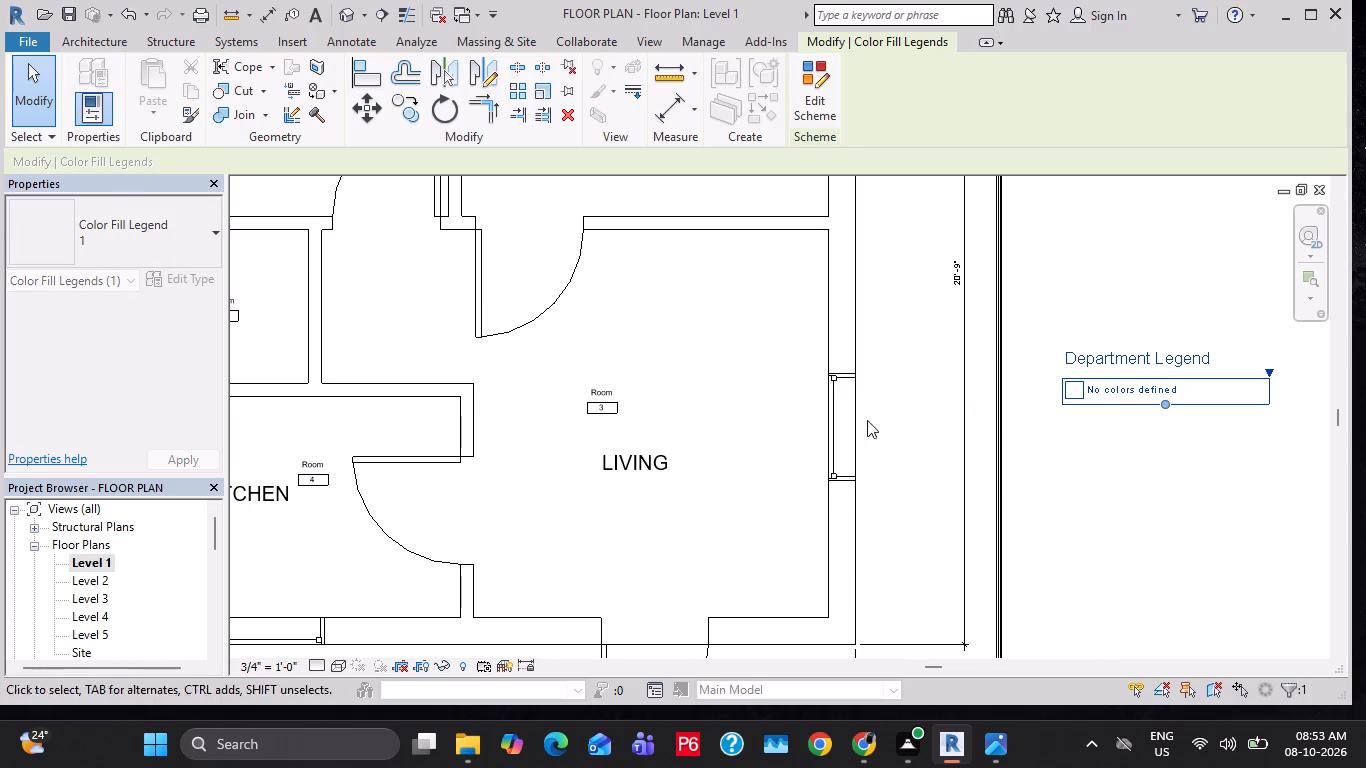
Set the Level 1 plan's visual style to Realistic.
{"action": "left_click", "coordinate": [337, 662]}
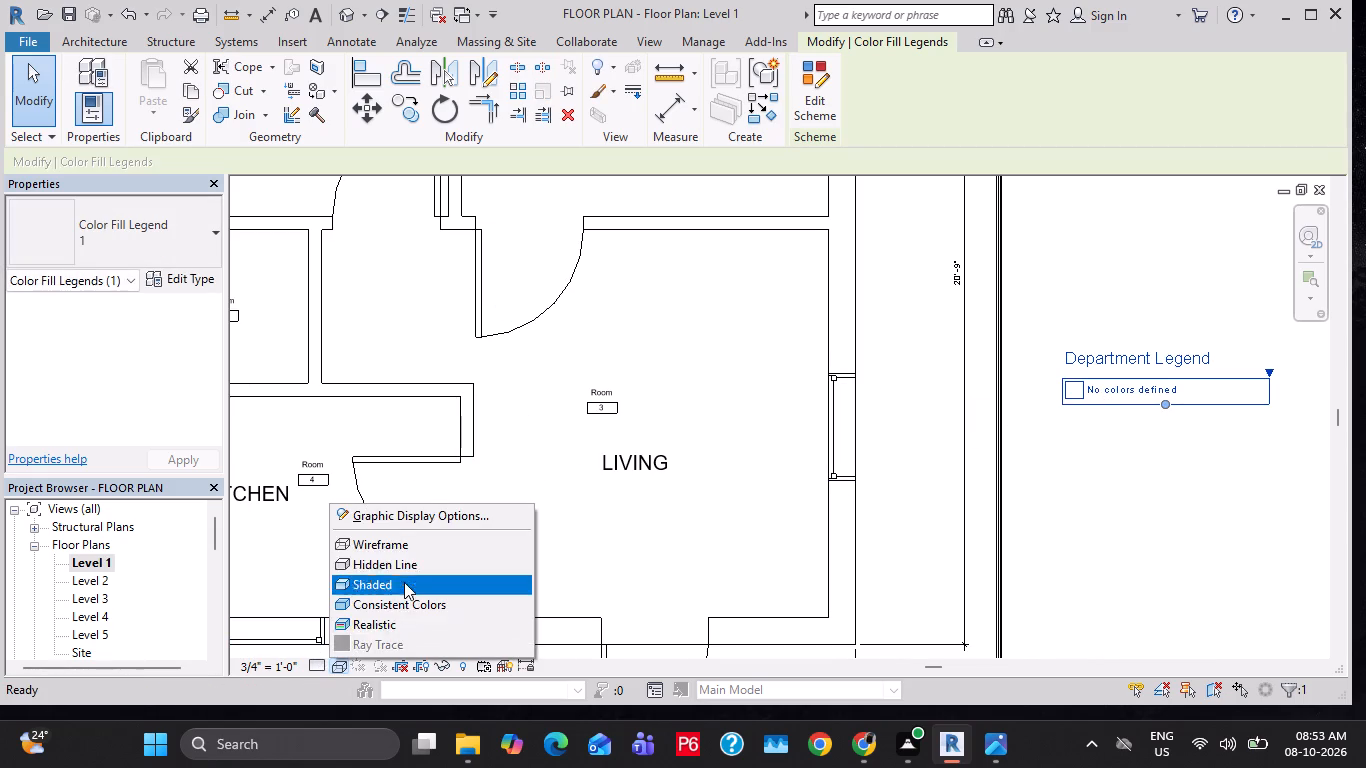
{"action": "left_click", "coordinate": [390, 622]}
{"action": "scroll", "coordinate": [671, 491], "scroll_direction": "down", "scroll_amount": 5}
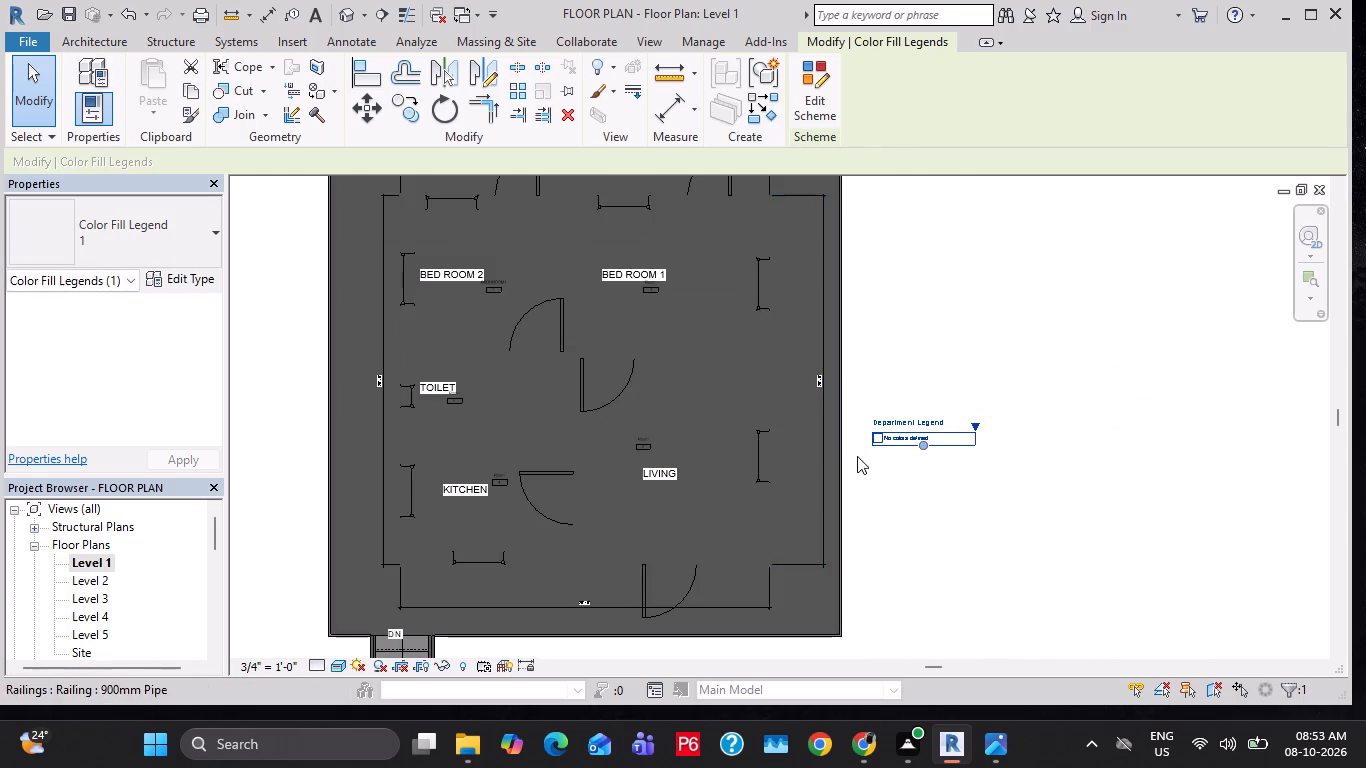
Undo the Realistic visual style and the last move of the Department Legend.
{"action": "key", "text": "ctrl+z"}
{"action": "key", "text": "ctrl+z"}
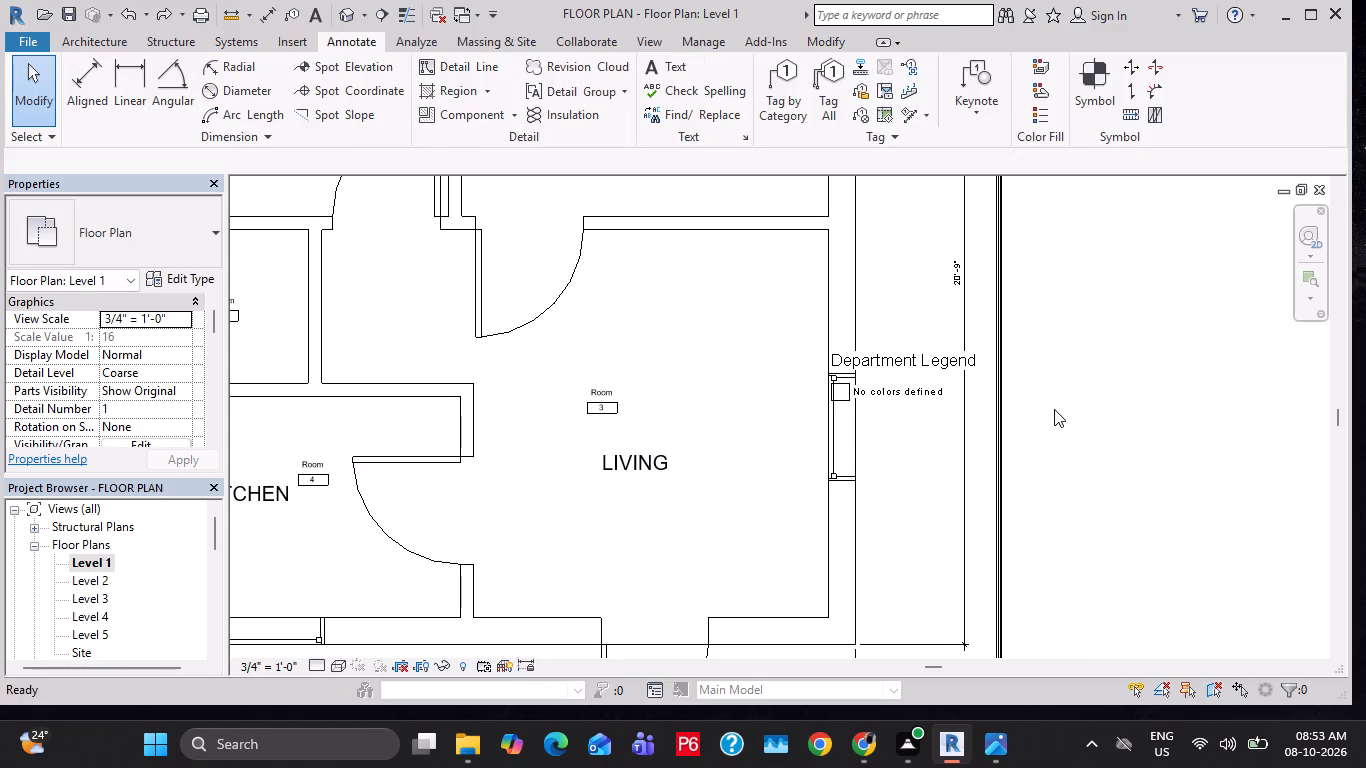
Delete the Department Legend beside the LIVING room's window.
{"action": "key", "text": "ctrl+z"}
{"action": "left_click", "coordinate": [901, 390]}
{"action": "key", "text": "Delete"}
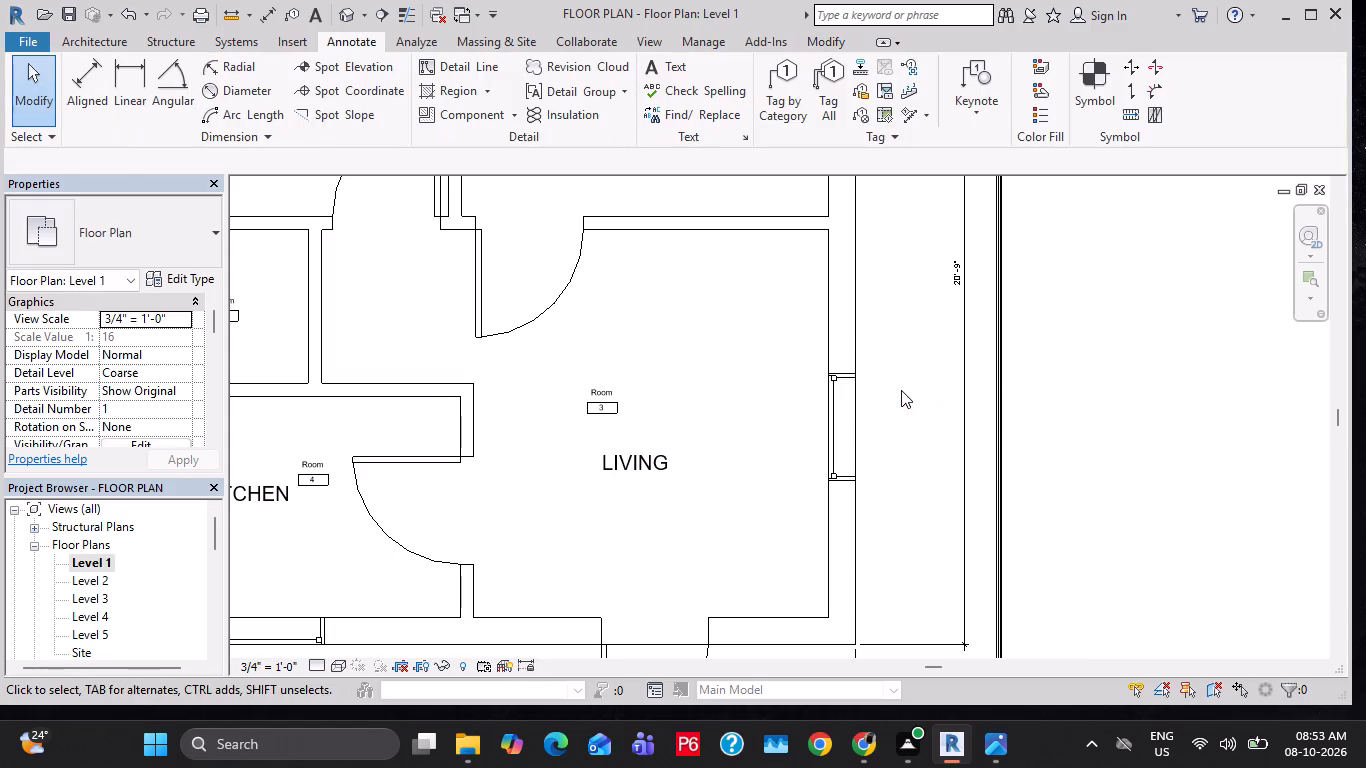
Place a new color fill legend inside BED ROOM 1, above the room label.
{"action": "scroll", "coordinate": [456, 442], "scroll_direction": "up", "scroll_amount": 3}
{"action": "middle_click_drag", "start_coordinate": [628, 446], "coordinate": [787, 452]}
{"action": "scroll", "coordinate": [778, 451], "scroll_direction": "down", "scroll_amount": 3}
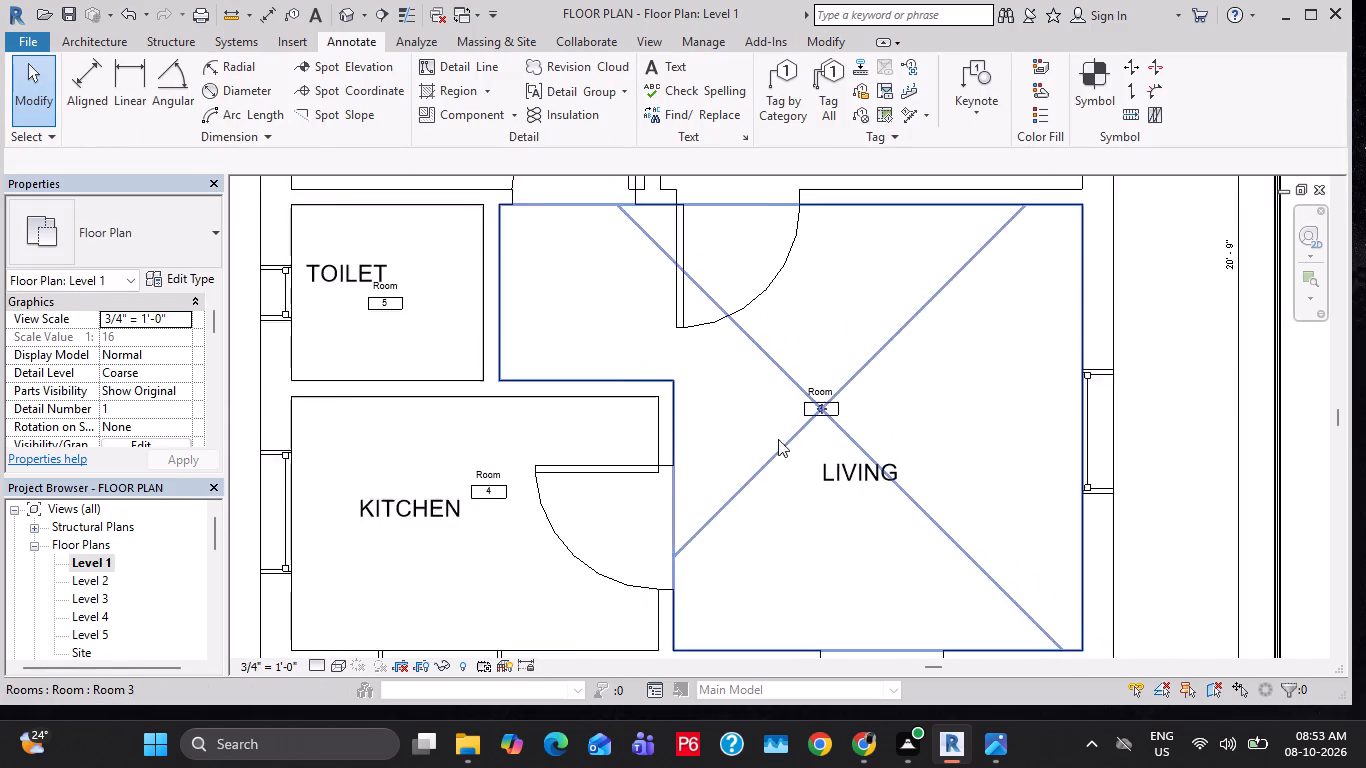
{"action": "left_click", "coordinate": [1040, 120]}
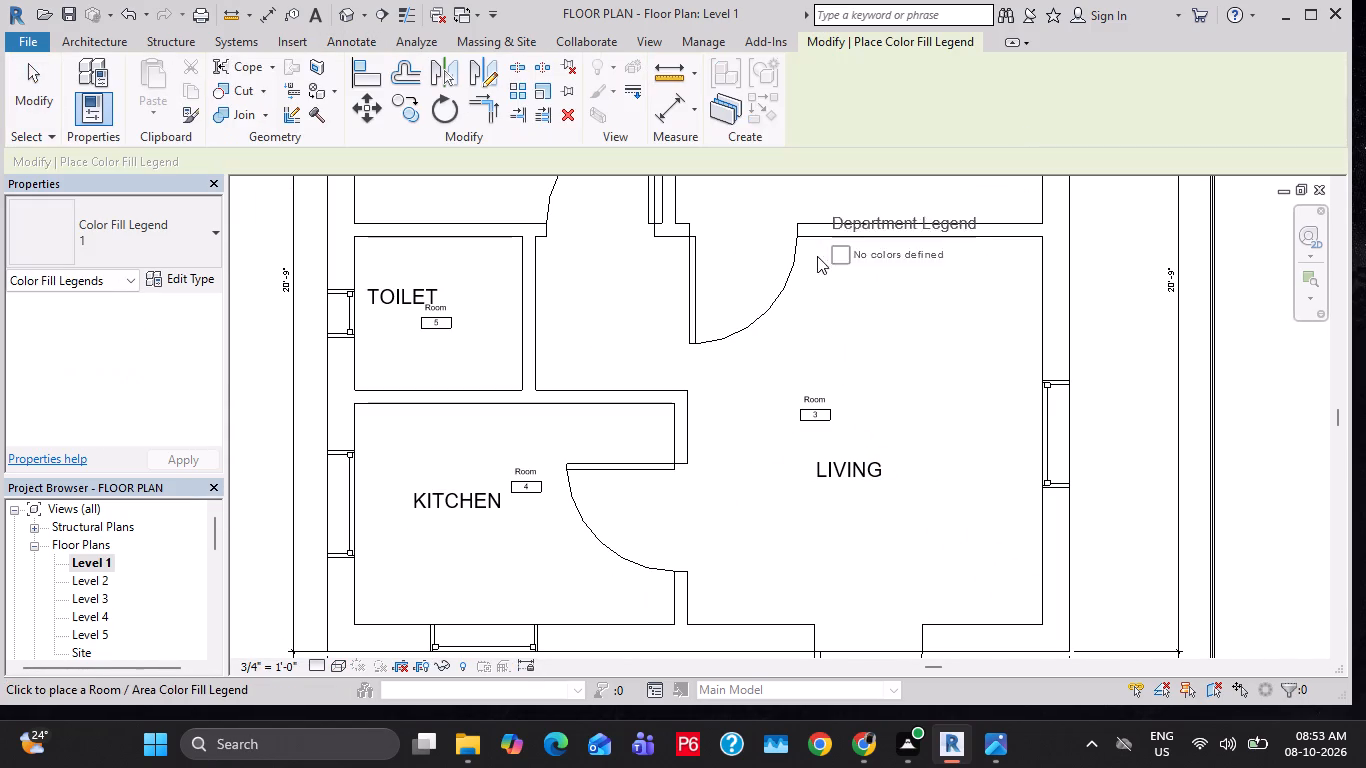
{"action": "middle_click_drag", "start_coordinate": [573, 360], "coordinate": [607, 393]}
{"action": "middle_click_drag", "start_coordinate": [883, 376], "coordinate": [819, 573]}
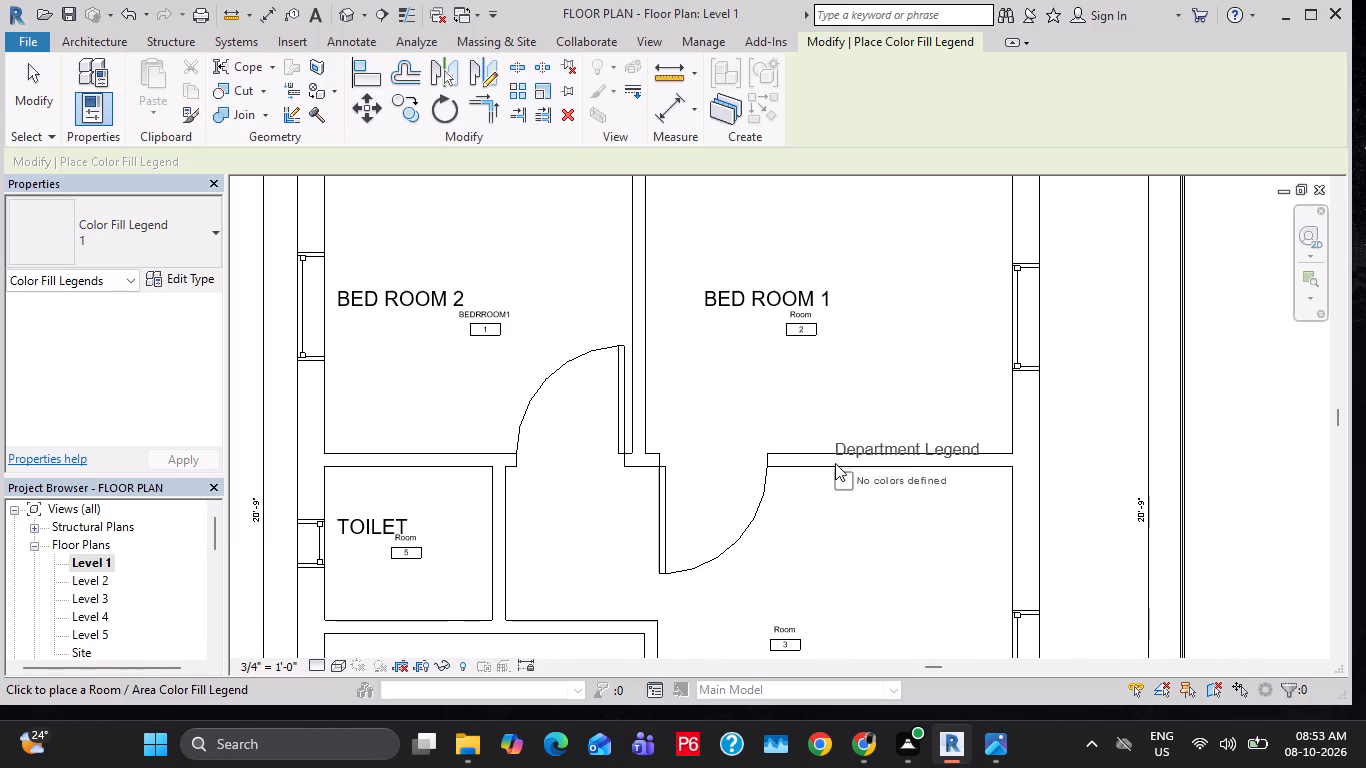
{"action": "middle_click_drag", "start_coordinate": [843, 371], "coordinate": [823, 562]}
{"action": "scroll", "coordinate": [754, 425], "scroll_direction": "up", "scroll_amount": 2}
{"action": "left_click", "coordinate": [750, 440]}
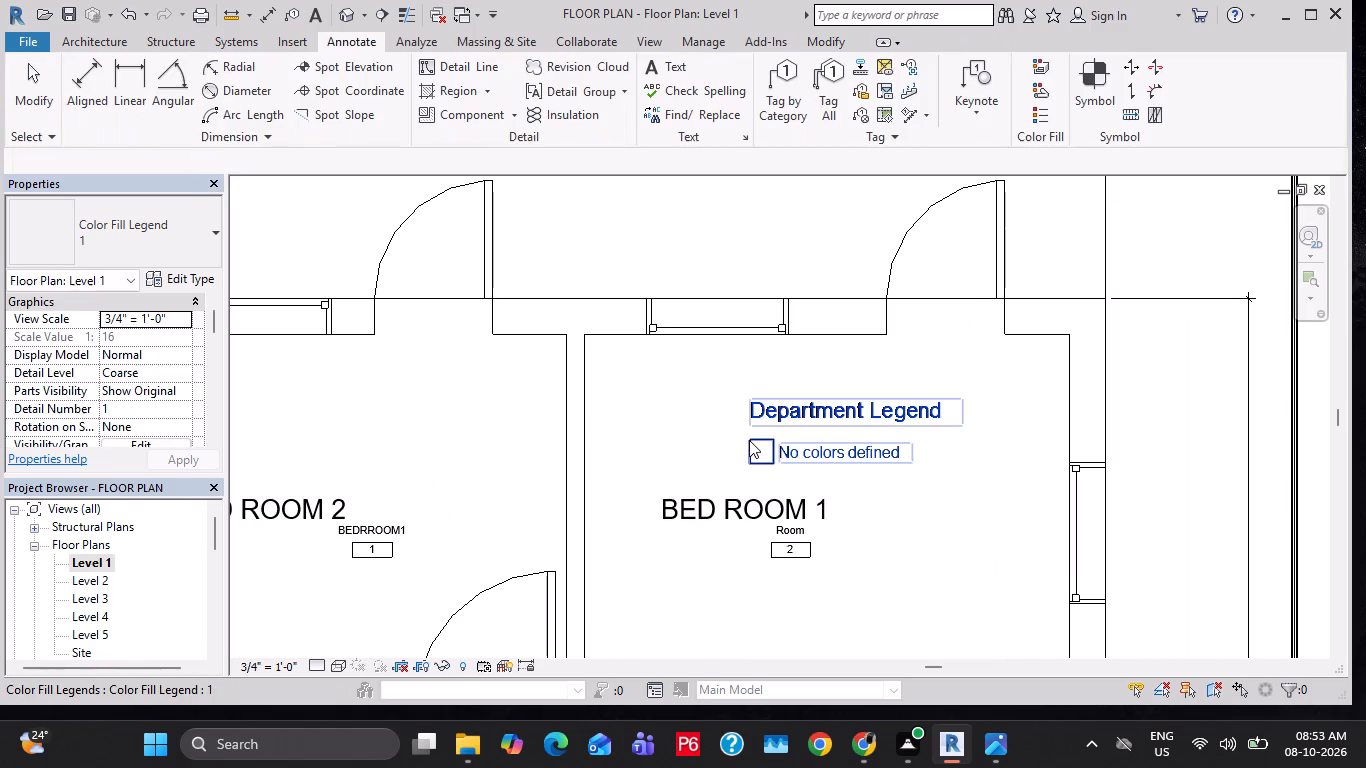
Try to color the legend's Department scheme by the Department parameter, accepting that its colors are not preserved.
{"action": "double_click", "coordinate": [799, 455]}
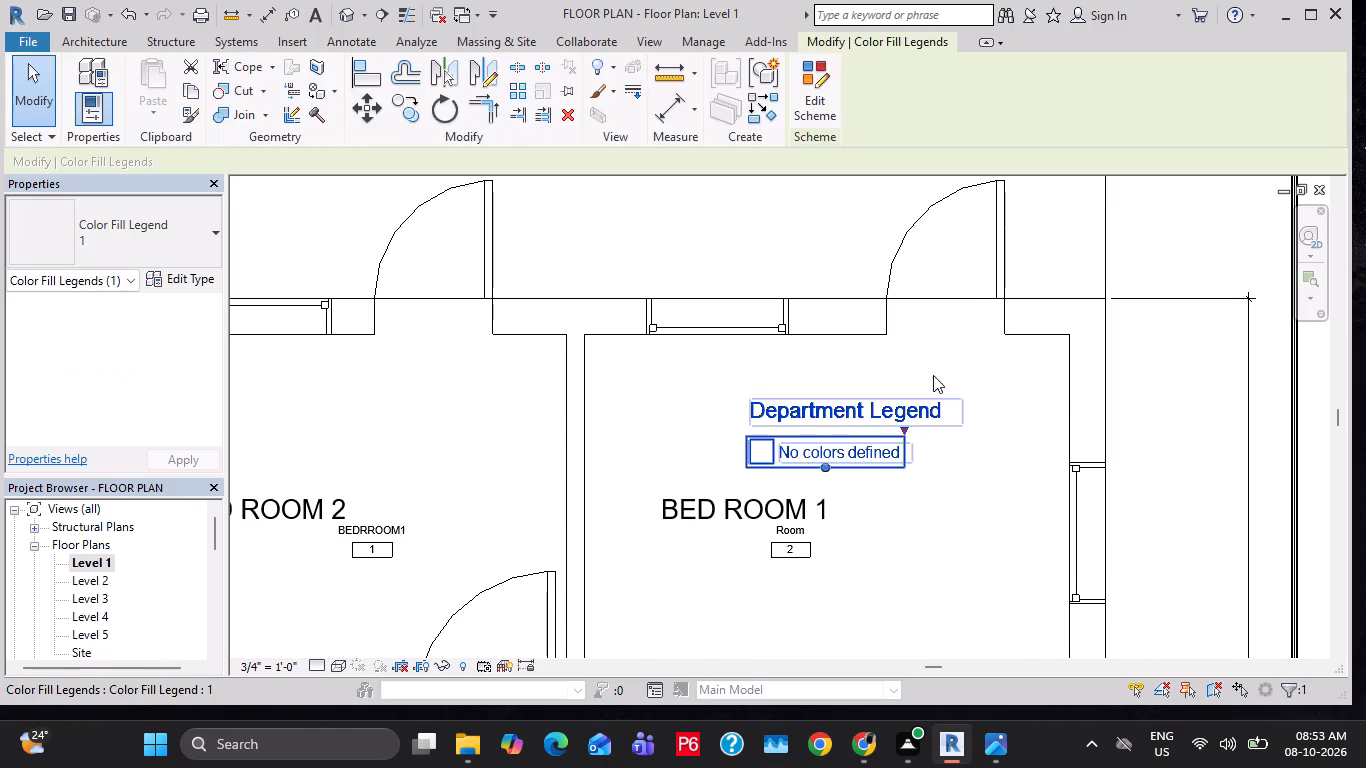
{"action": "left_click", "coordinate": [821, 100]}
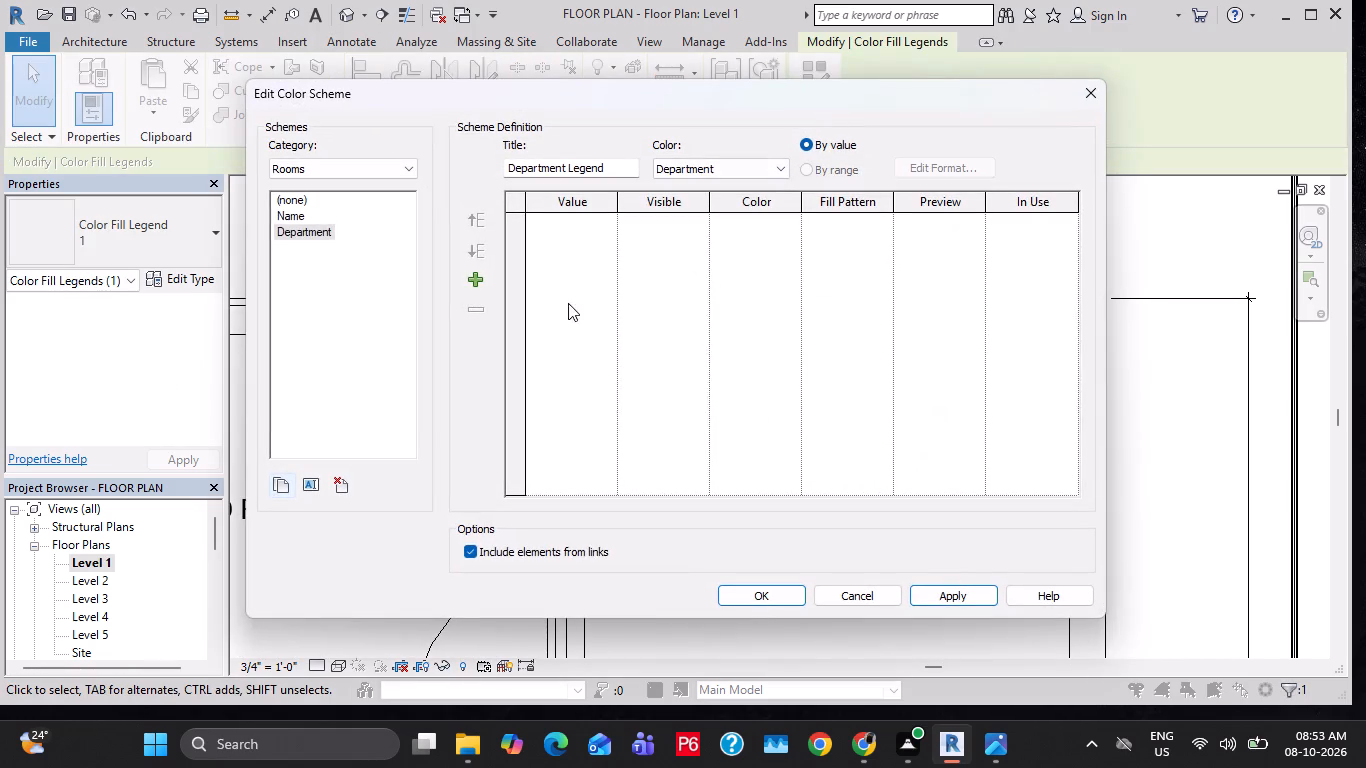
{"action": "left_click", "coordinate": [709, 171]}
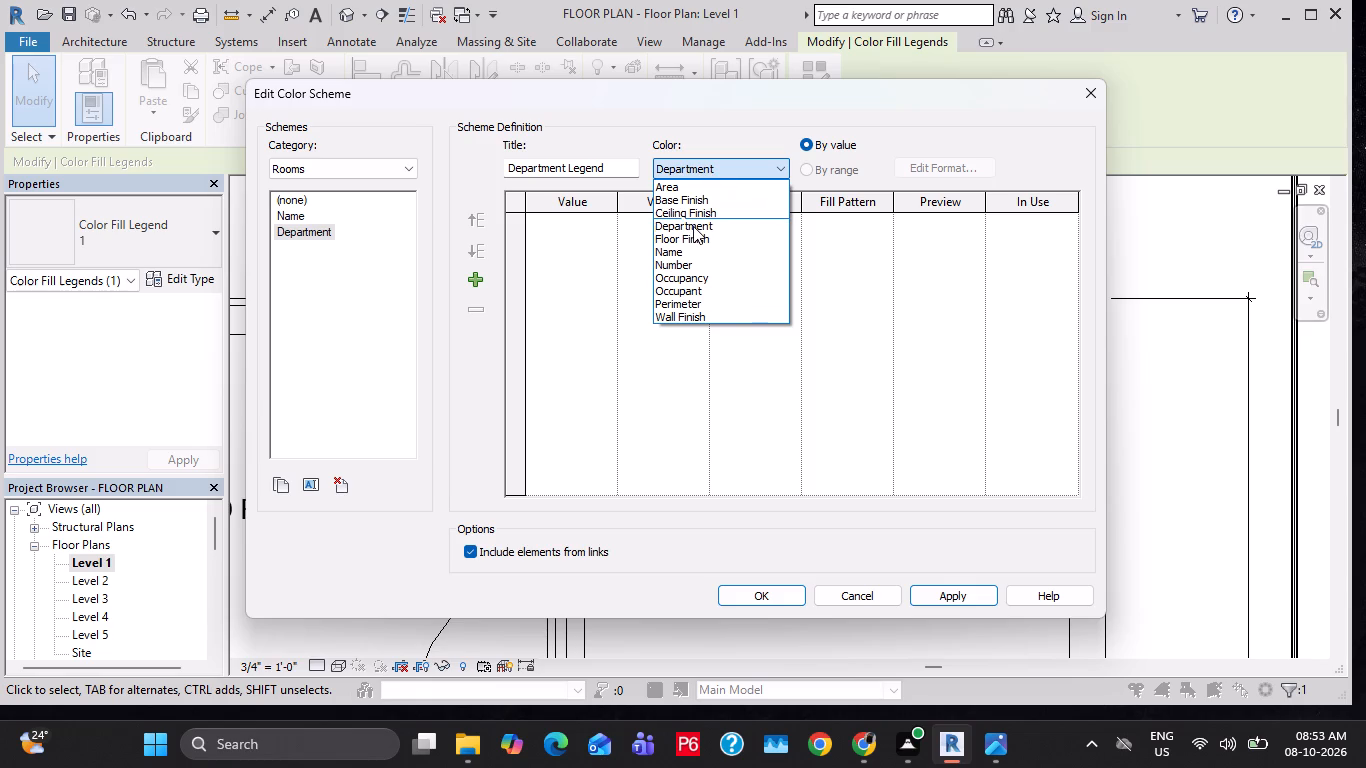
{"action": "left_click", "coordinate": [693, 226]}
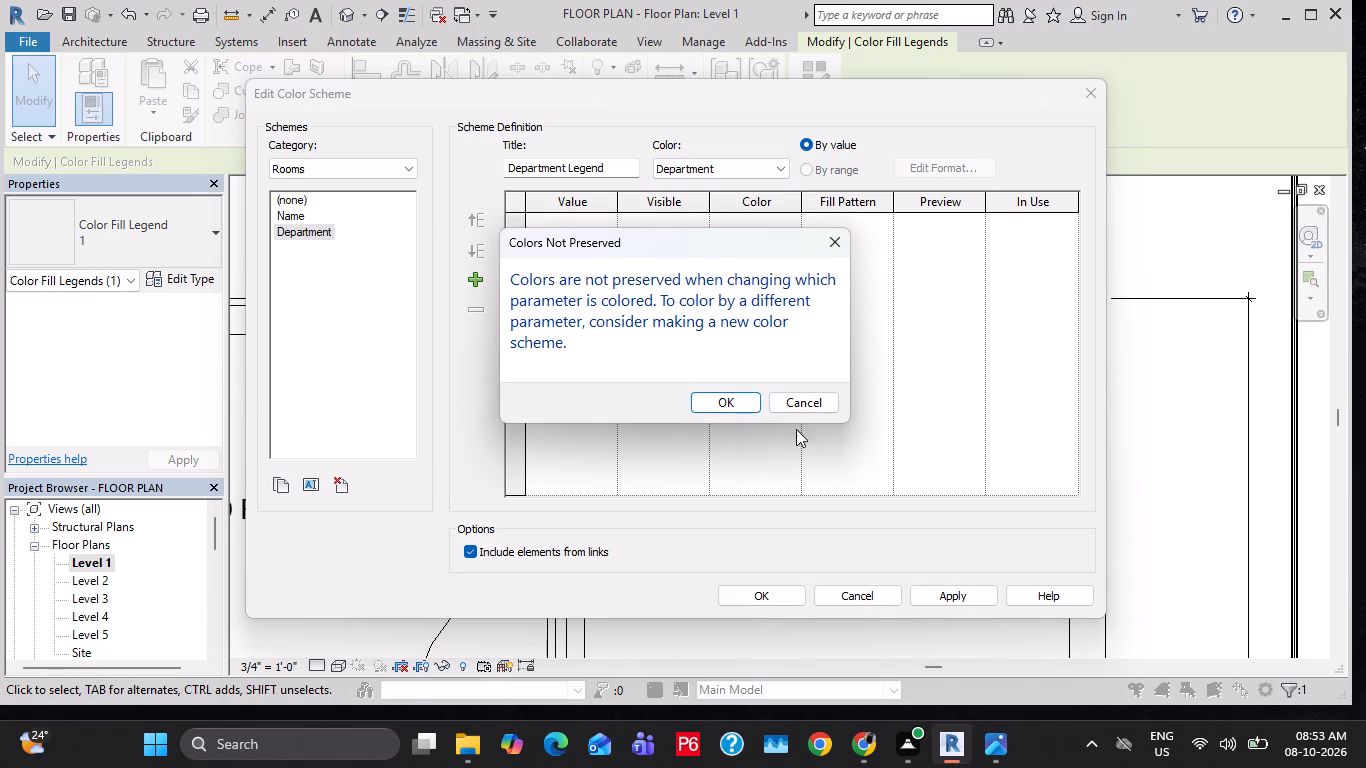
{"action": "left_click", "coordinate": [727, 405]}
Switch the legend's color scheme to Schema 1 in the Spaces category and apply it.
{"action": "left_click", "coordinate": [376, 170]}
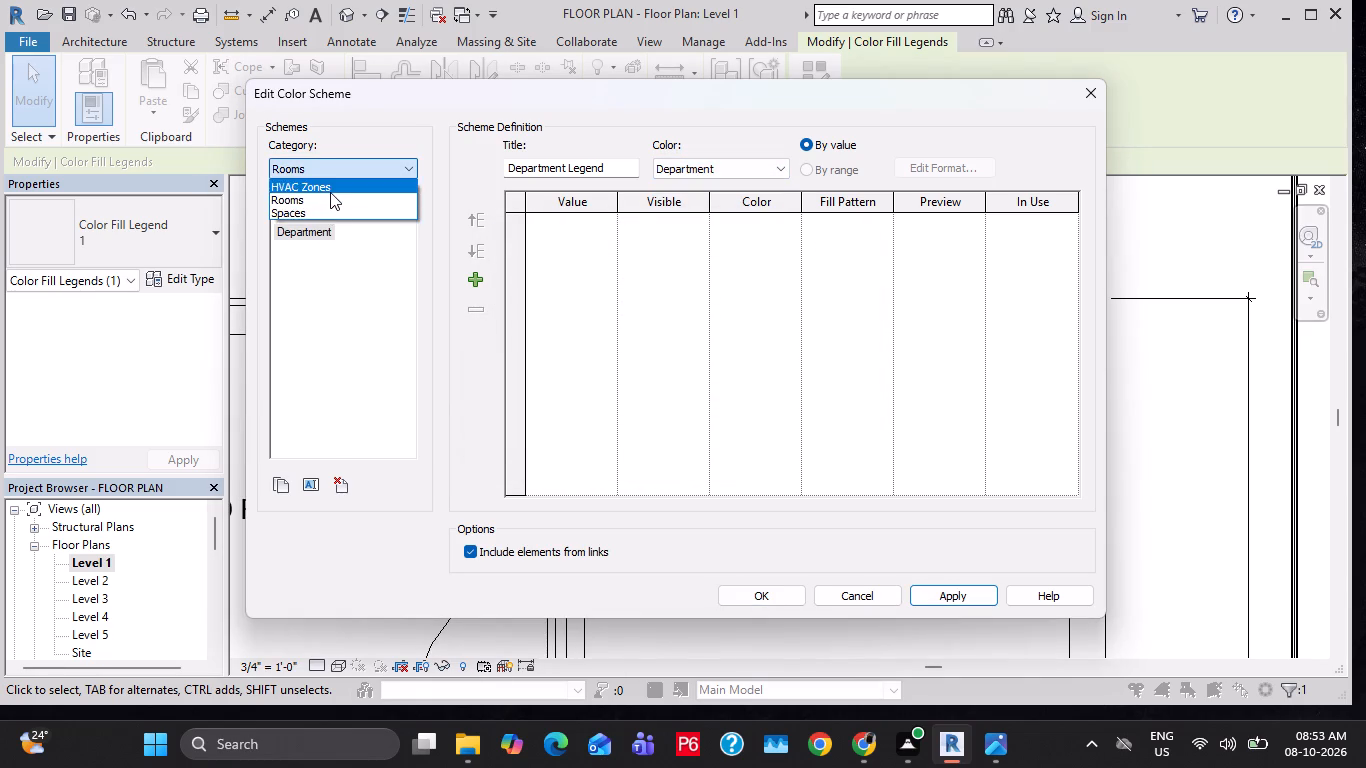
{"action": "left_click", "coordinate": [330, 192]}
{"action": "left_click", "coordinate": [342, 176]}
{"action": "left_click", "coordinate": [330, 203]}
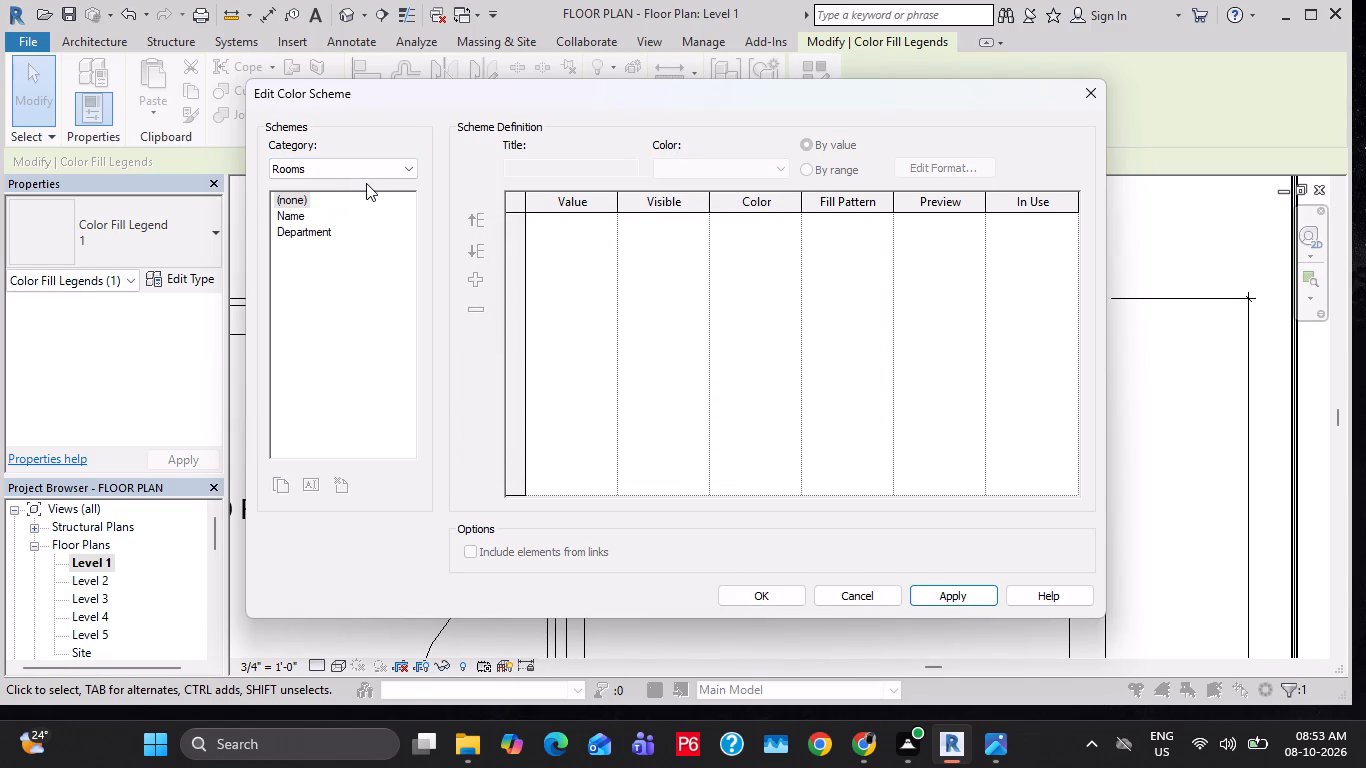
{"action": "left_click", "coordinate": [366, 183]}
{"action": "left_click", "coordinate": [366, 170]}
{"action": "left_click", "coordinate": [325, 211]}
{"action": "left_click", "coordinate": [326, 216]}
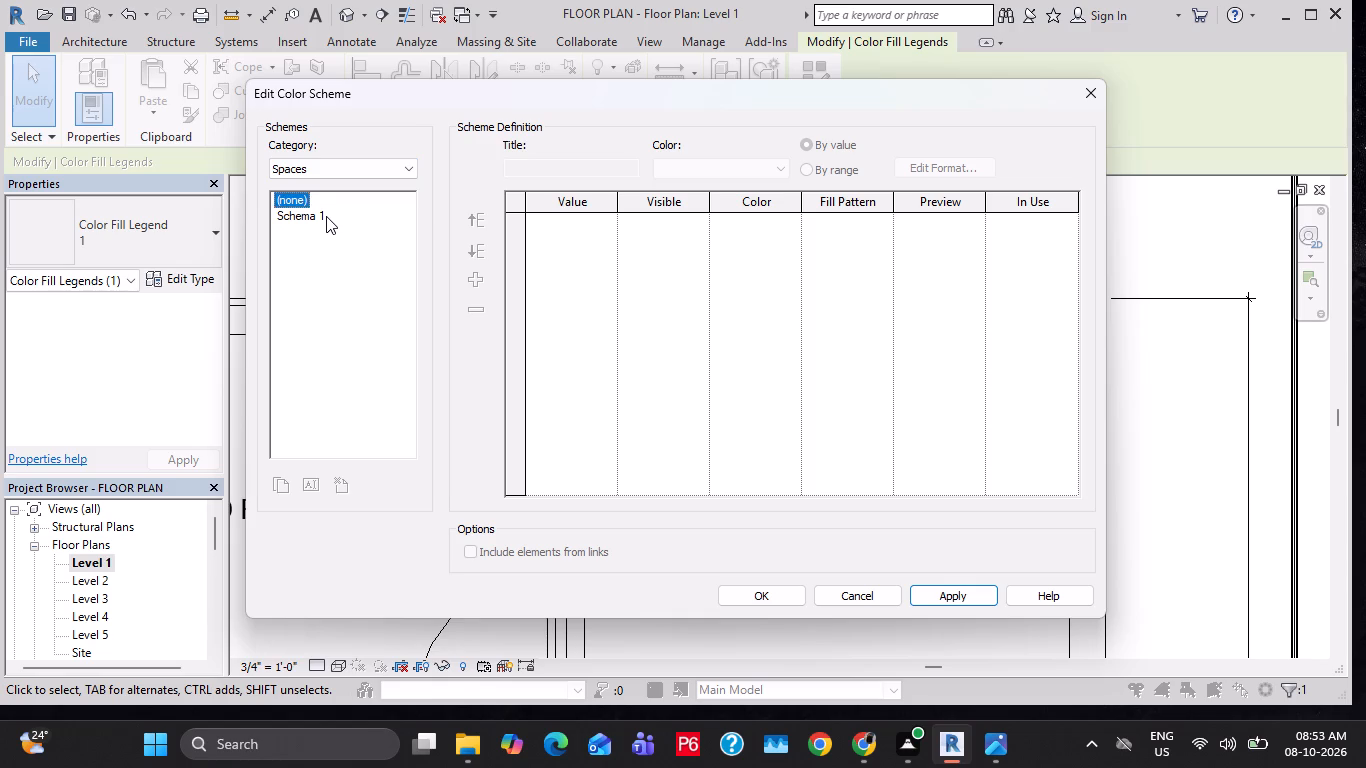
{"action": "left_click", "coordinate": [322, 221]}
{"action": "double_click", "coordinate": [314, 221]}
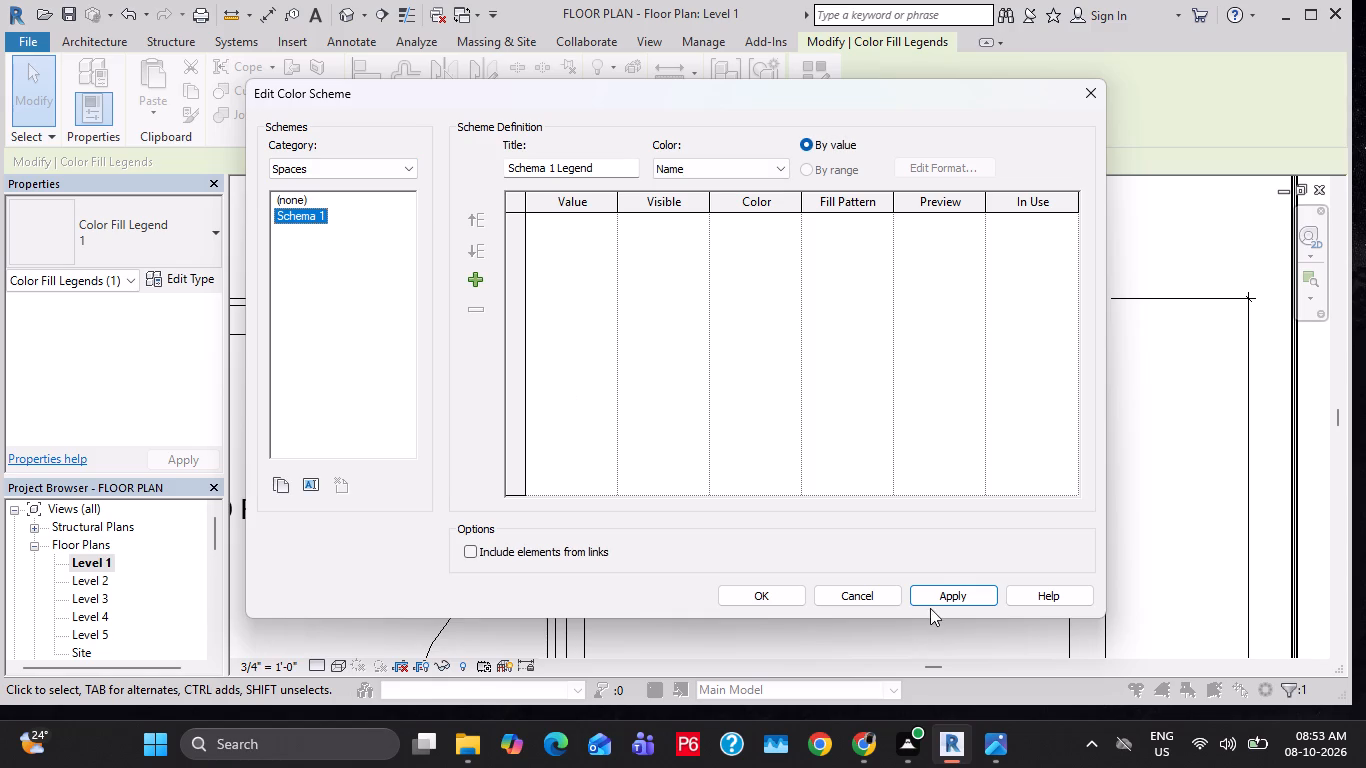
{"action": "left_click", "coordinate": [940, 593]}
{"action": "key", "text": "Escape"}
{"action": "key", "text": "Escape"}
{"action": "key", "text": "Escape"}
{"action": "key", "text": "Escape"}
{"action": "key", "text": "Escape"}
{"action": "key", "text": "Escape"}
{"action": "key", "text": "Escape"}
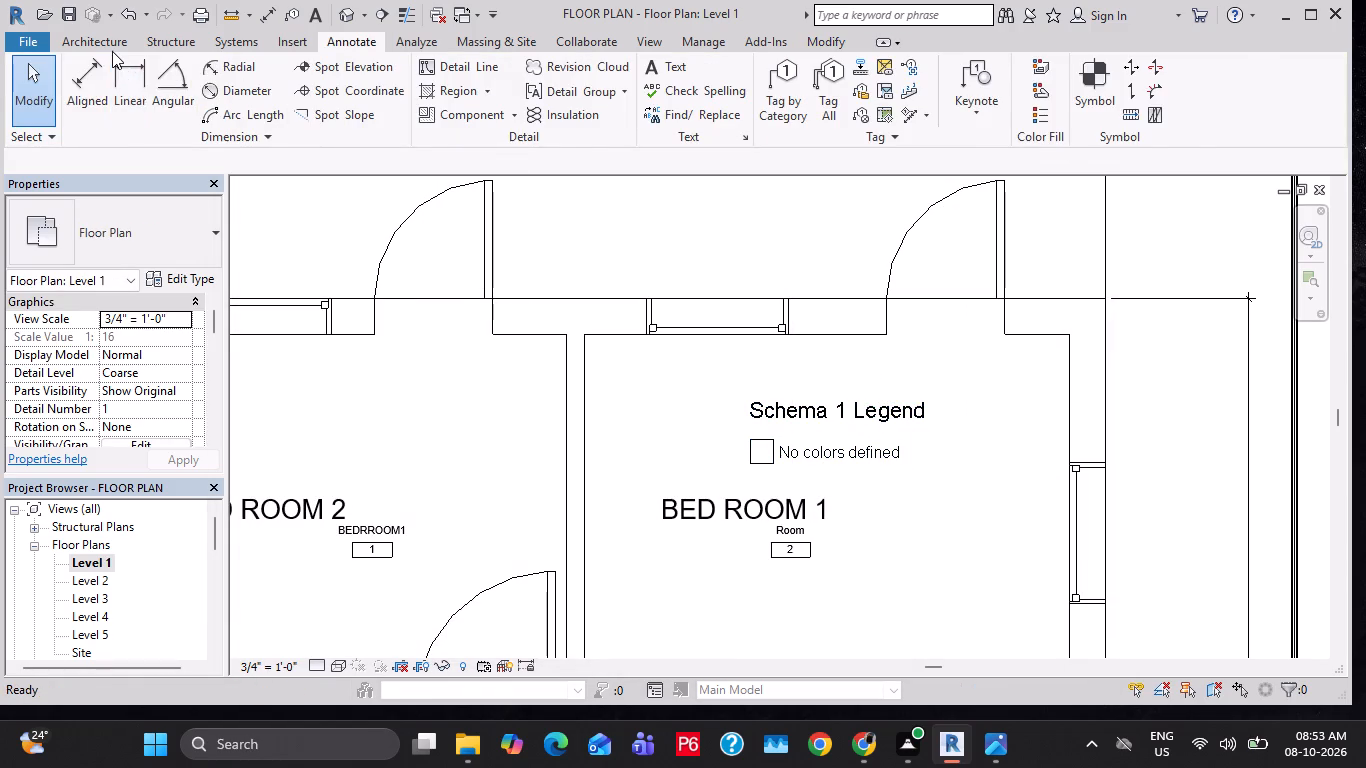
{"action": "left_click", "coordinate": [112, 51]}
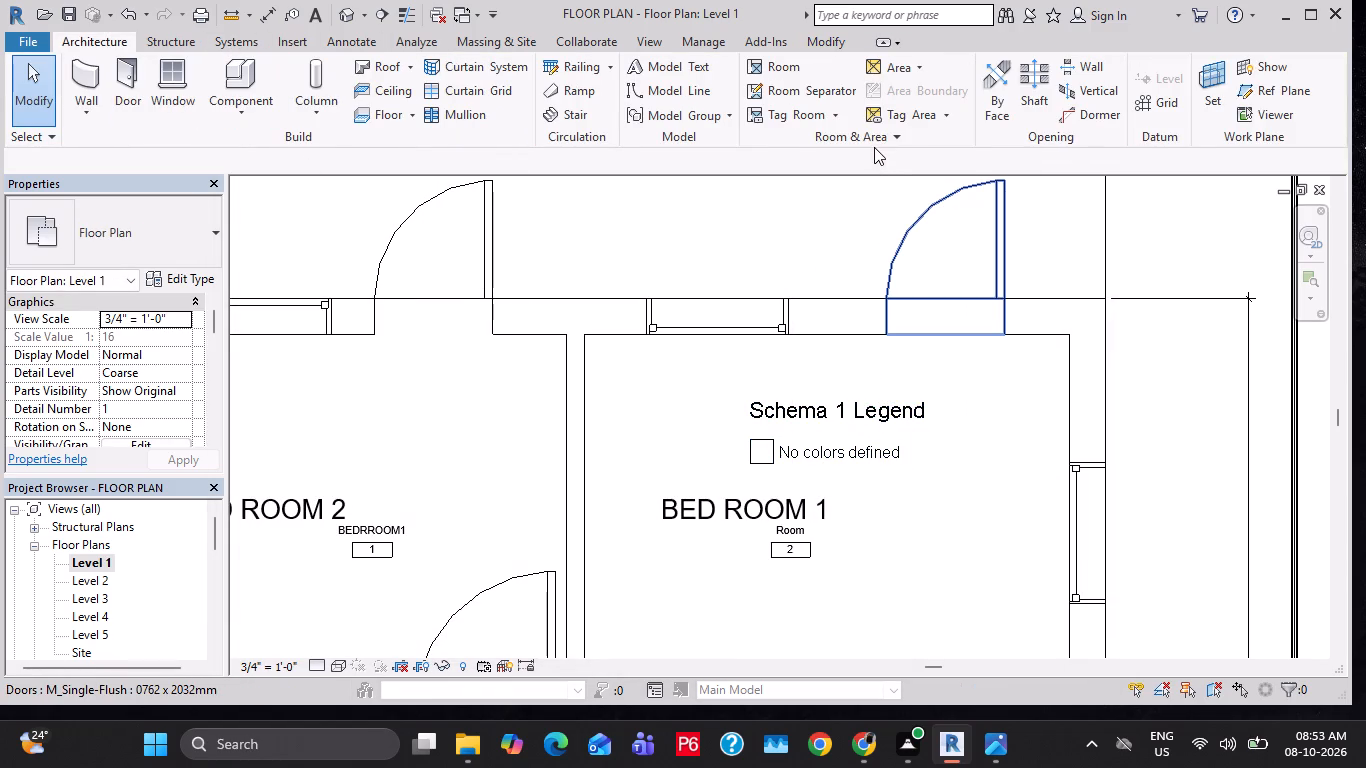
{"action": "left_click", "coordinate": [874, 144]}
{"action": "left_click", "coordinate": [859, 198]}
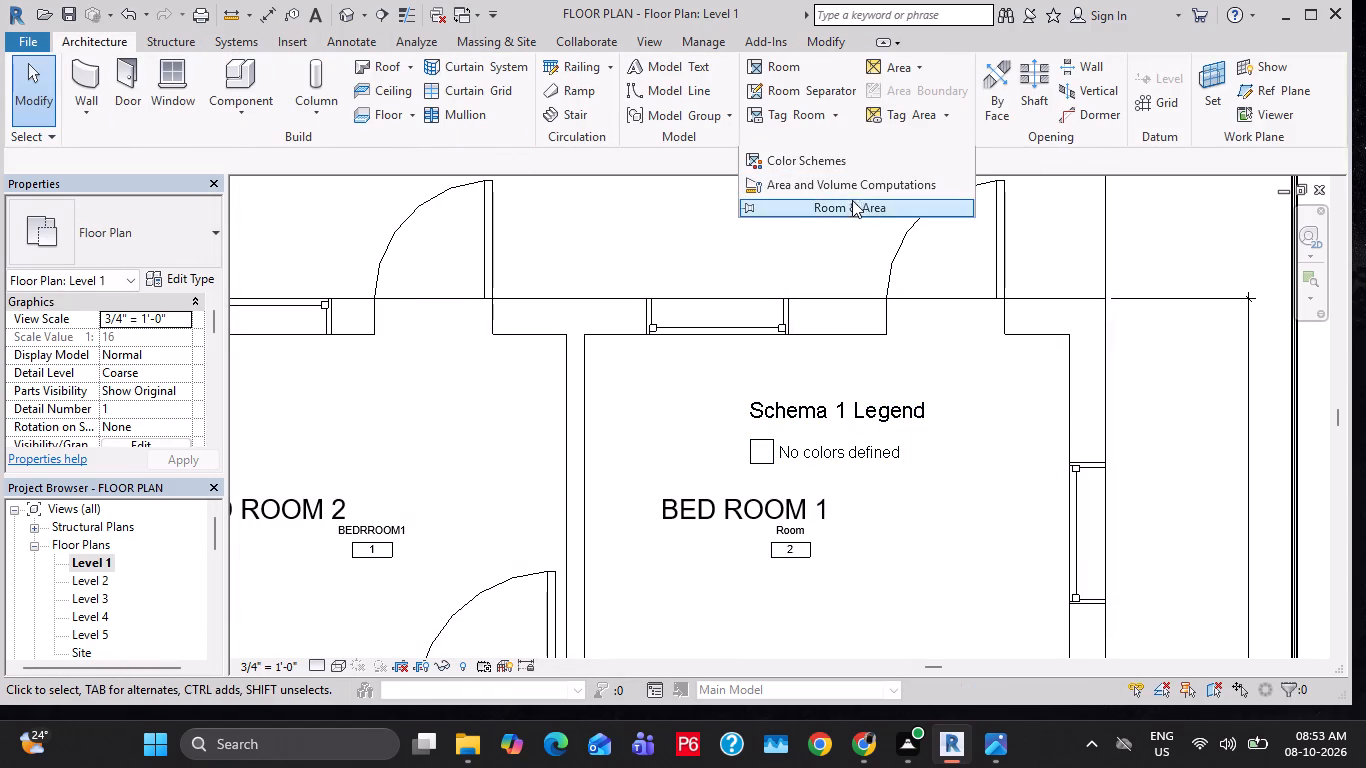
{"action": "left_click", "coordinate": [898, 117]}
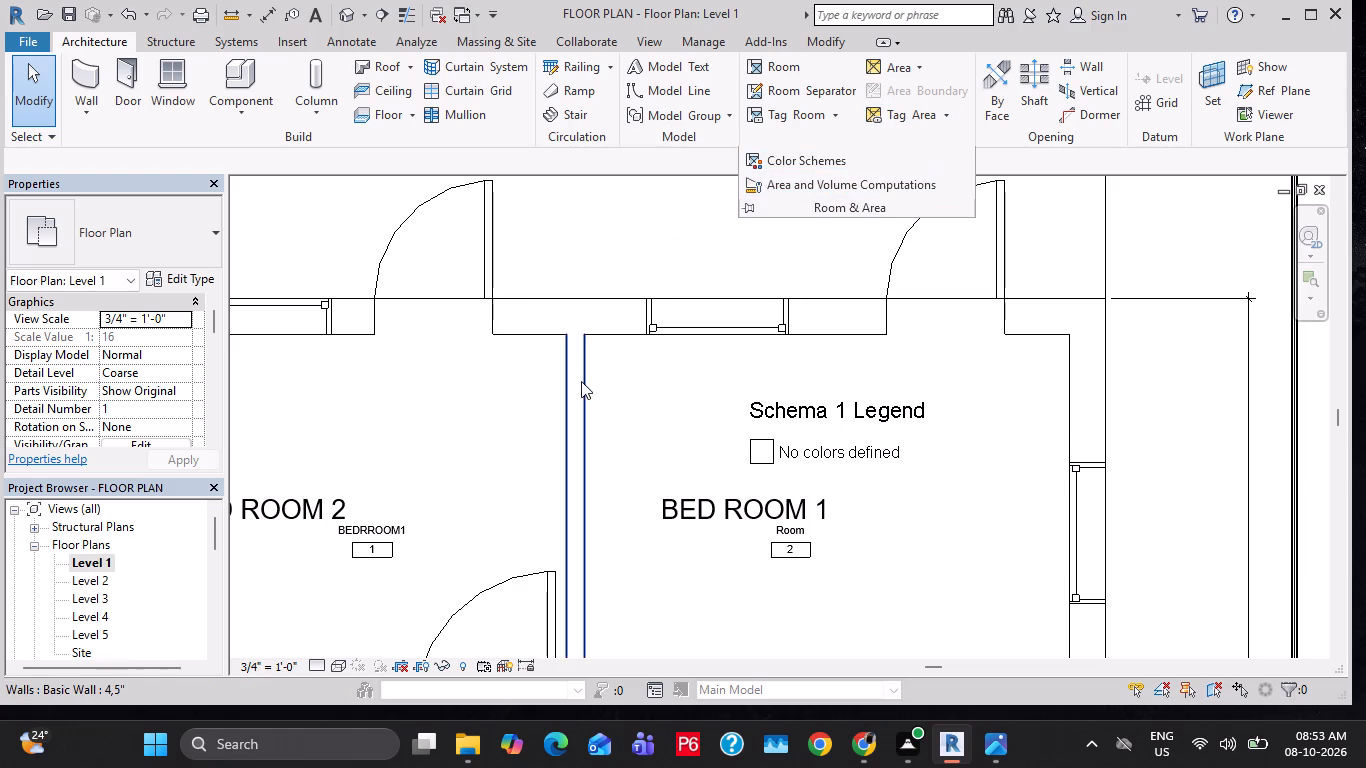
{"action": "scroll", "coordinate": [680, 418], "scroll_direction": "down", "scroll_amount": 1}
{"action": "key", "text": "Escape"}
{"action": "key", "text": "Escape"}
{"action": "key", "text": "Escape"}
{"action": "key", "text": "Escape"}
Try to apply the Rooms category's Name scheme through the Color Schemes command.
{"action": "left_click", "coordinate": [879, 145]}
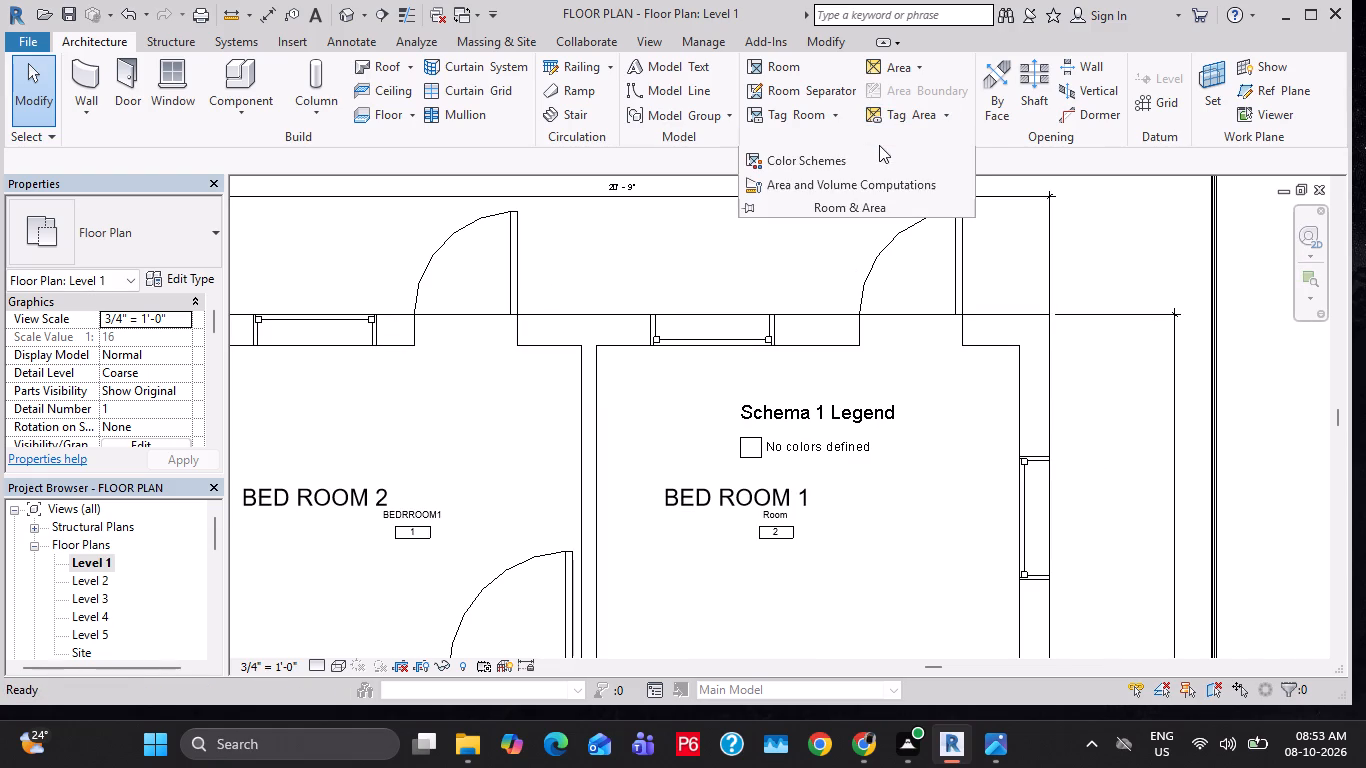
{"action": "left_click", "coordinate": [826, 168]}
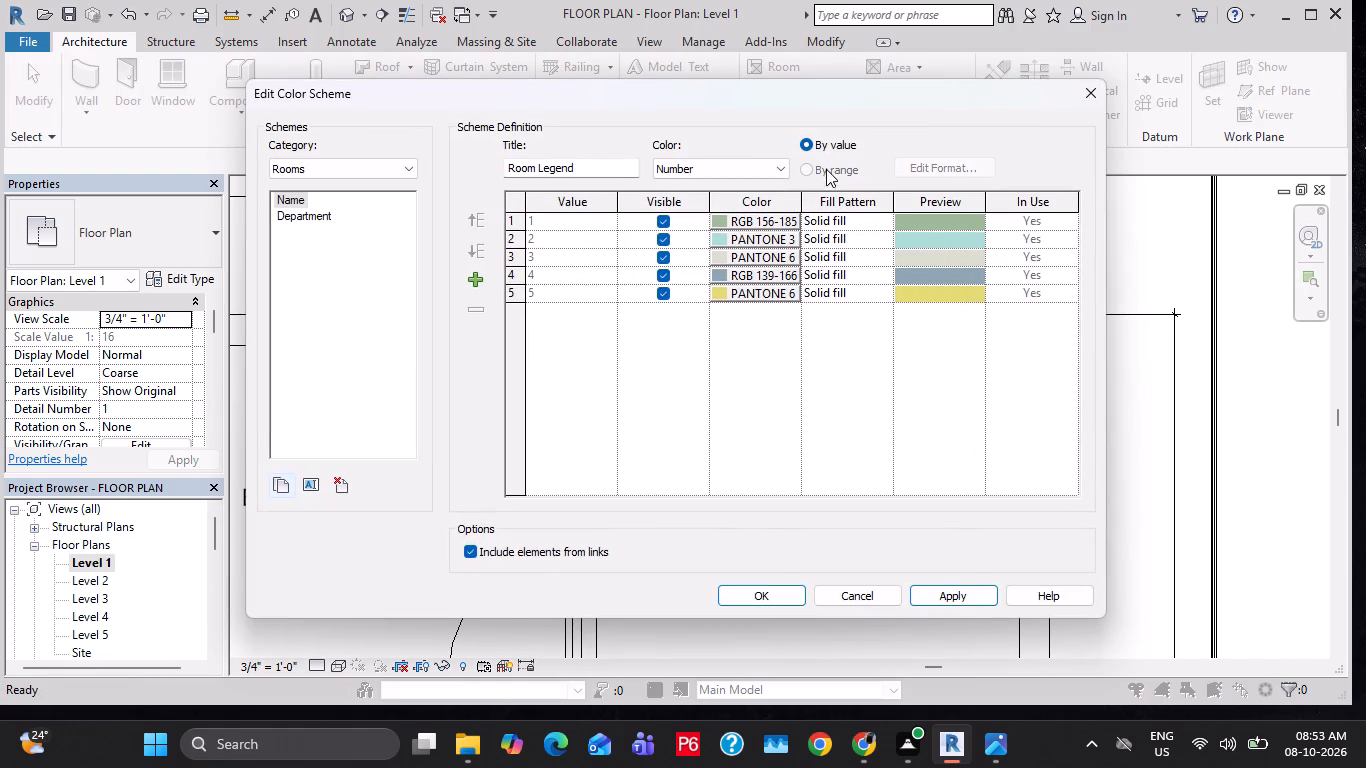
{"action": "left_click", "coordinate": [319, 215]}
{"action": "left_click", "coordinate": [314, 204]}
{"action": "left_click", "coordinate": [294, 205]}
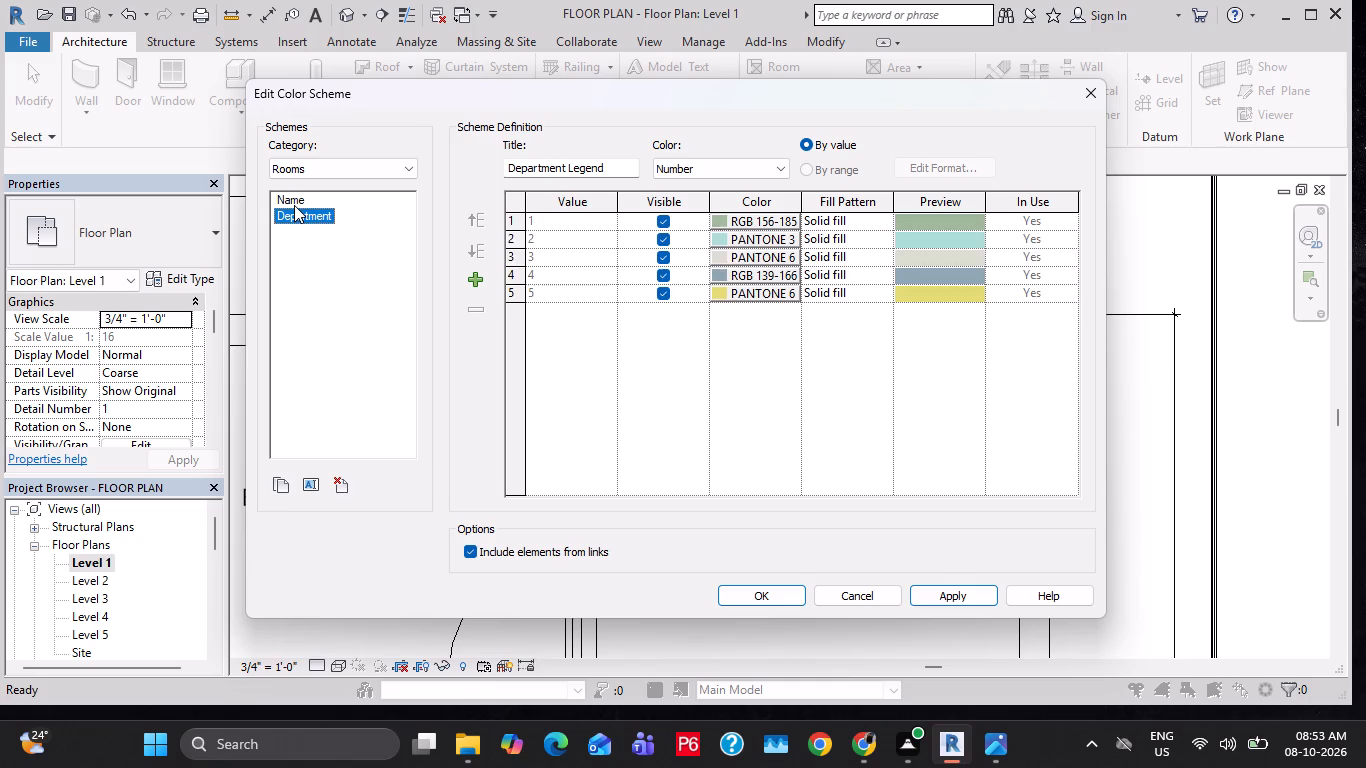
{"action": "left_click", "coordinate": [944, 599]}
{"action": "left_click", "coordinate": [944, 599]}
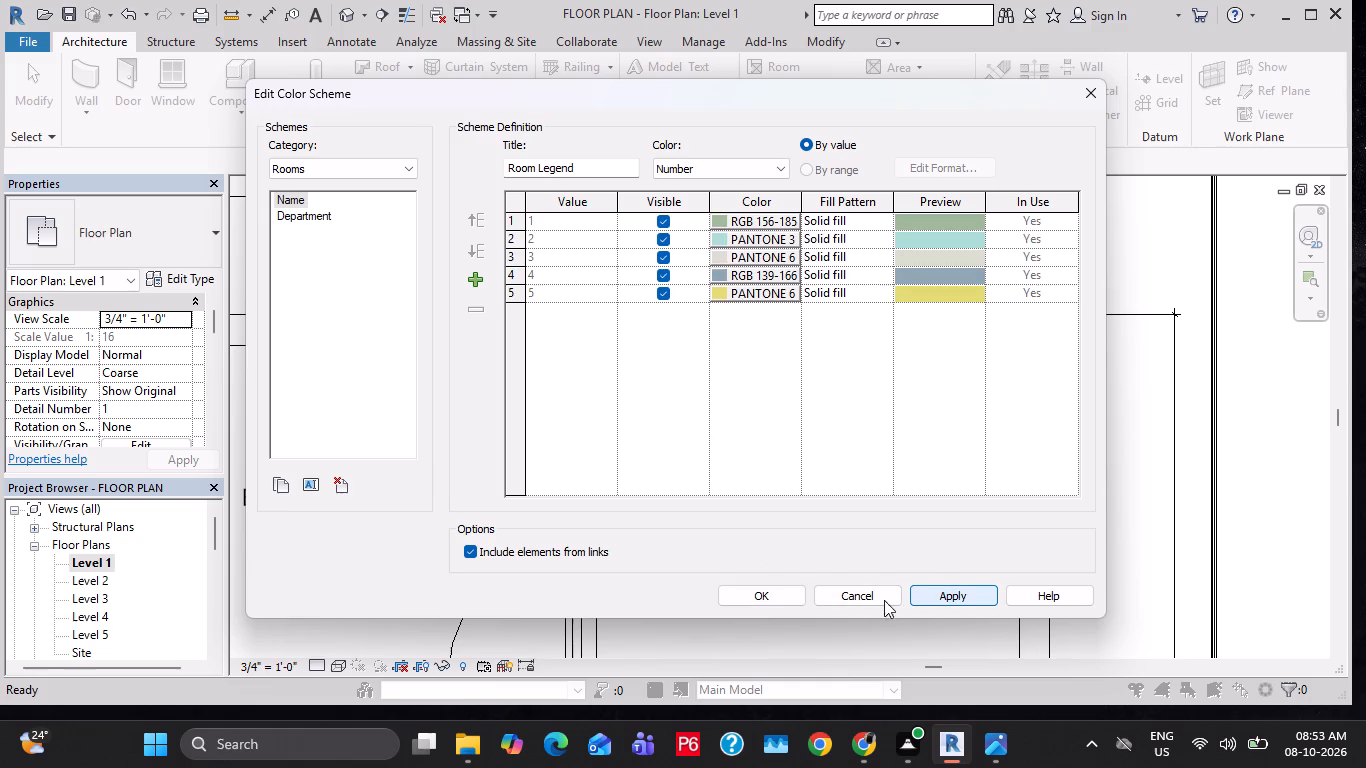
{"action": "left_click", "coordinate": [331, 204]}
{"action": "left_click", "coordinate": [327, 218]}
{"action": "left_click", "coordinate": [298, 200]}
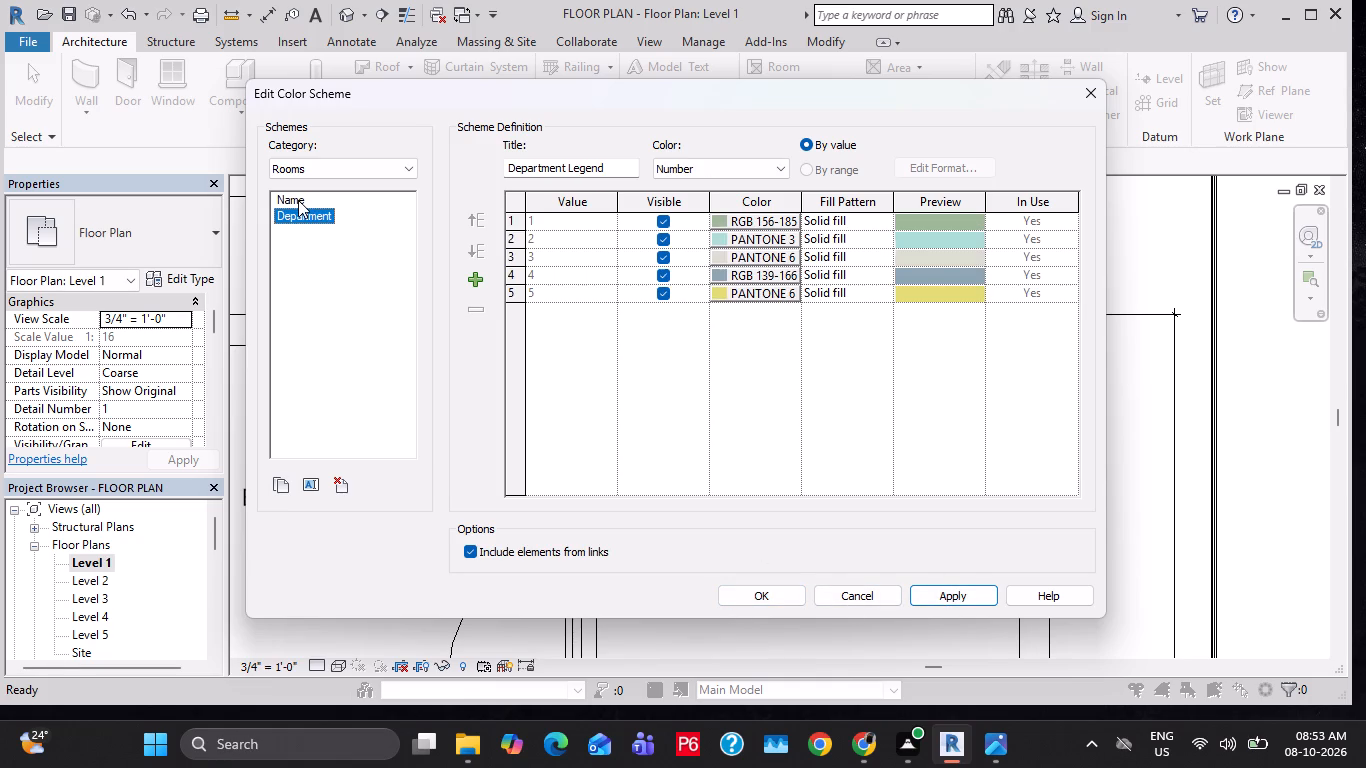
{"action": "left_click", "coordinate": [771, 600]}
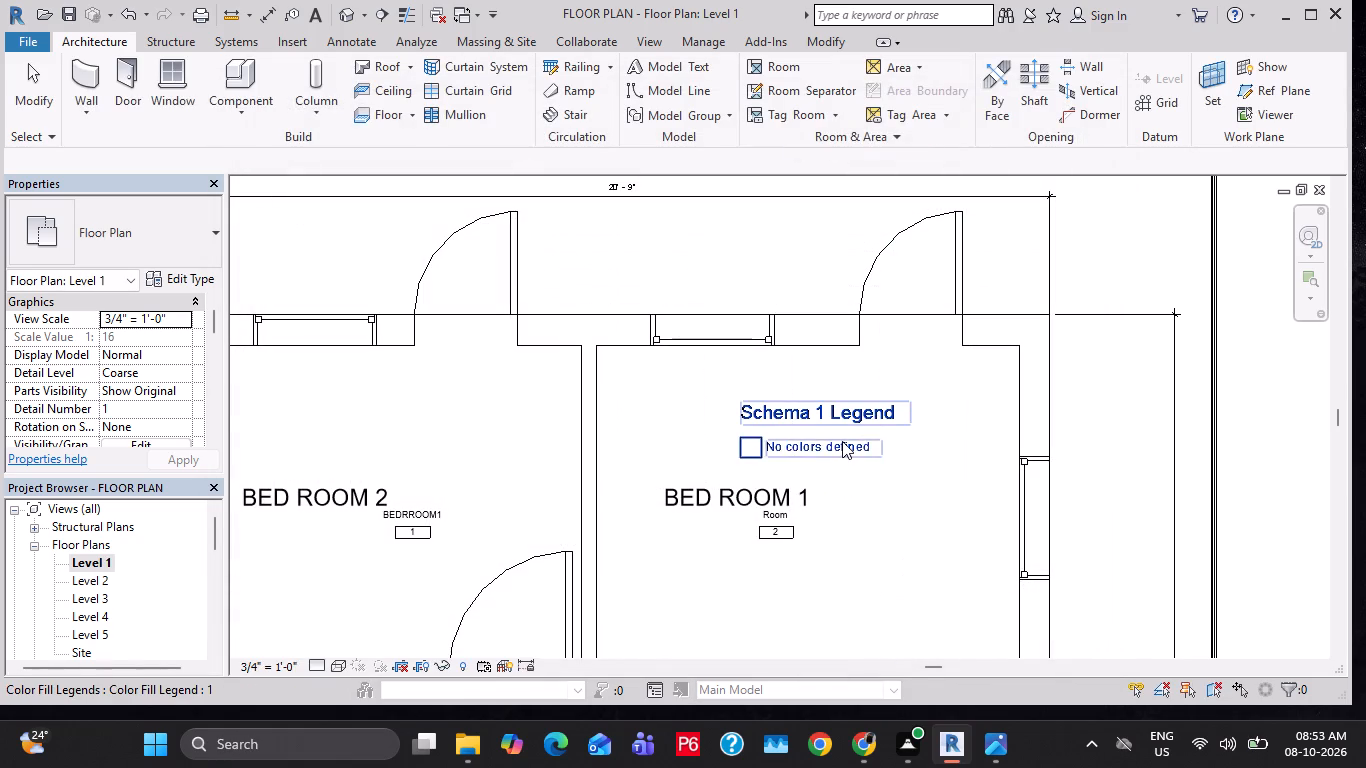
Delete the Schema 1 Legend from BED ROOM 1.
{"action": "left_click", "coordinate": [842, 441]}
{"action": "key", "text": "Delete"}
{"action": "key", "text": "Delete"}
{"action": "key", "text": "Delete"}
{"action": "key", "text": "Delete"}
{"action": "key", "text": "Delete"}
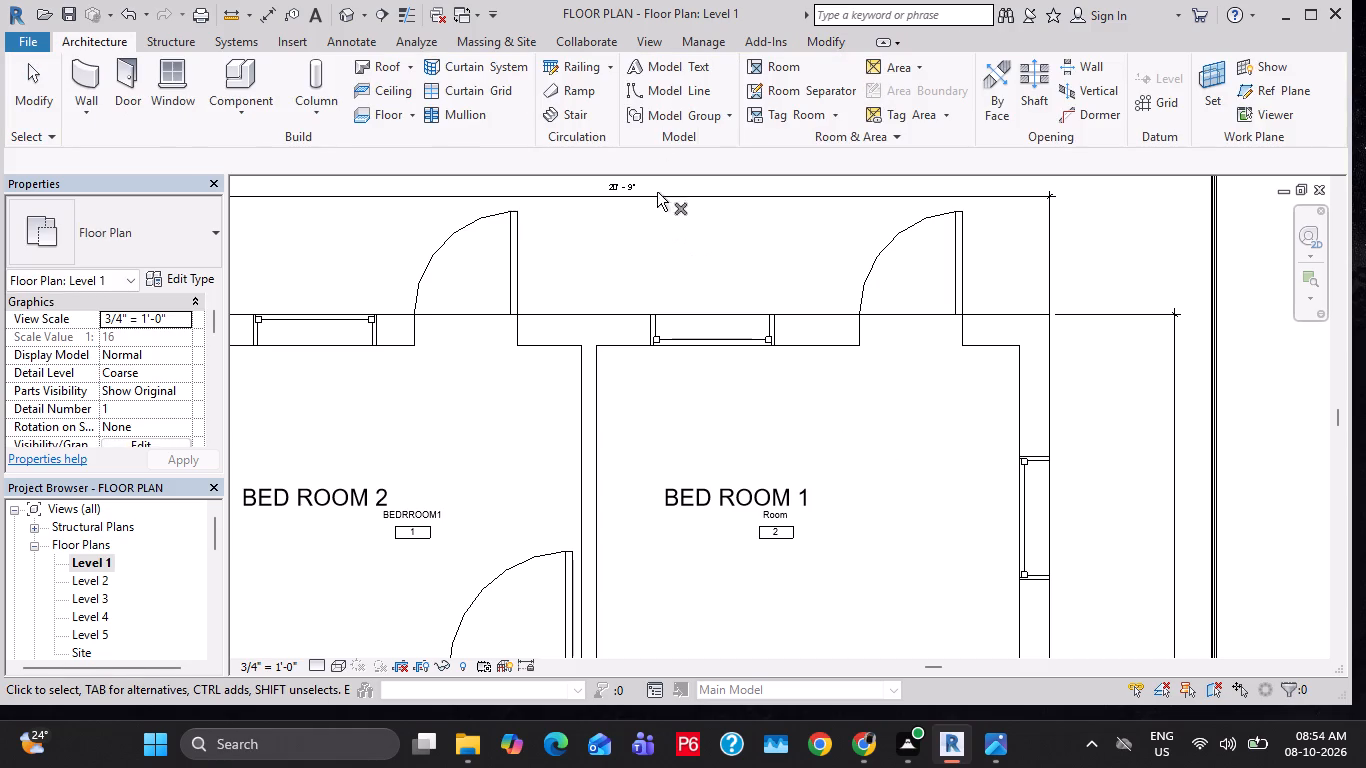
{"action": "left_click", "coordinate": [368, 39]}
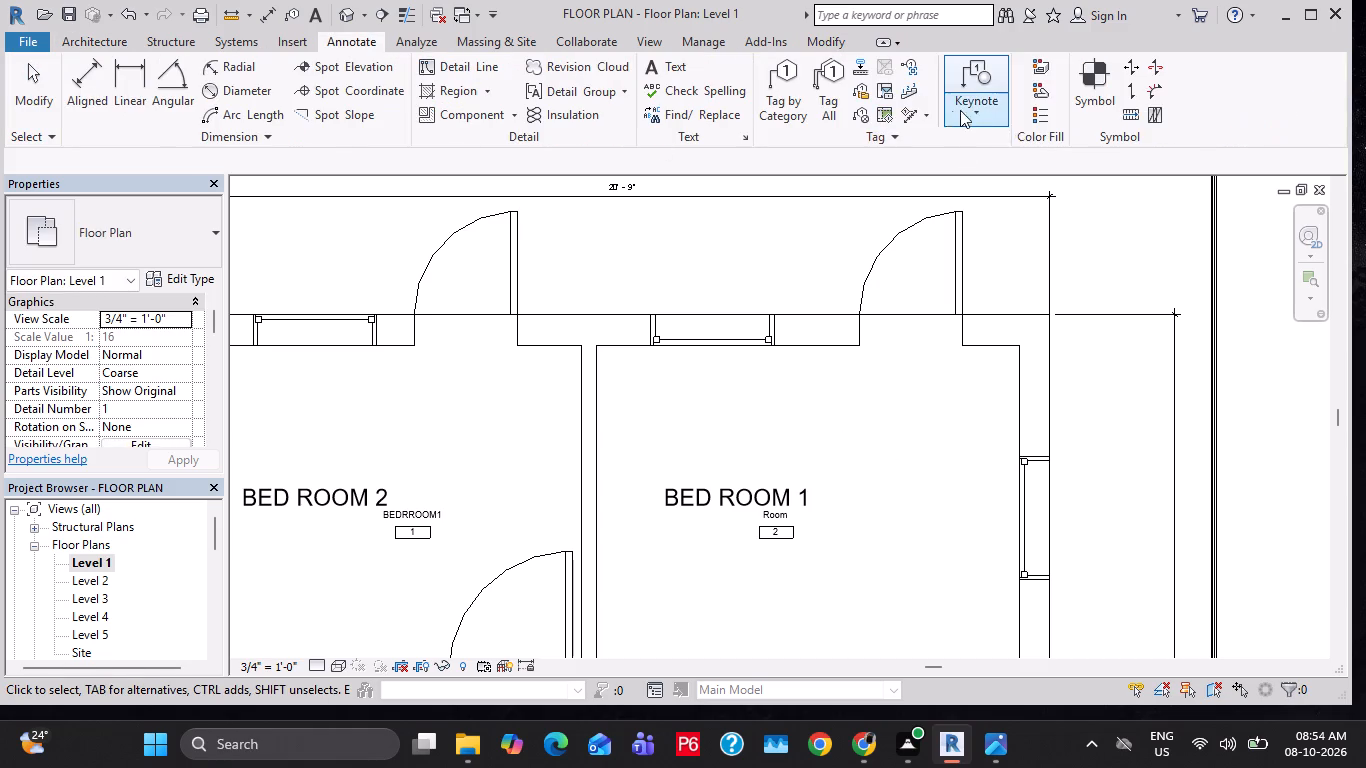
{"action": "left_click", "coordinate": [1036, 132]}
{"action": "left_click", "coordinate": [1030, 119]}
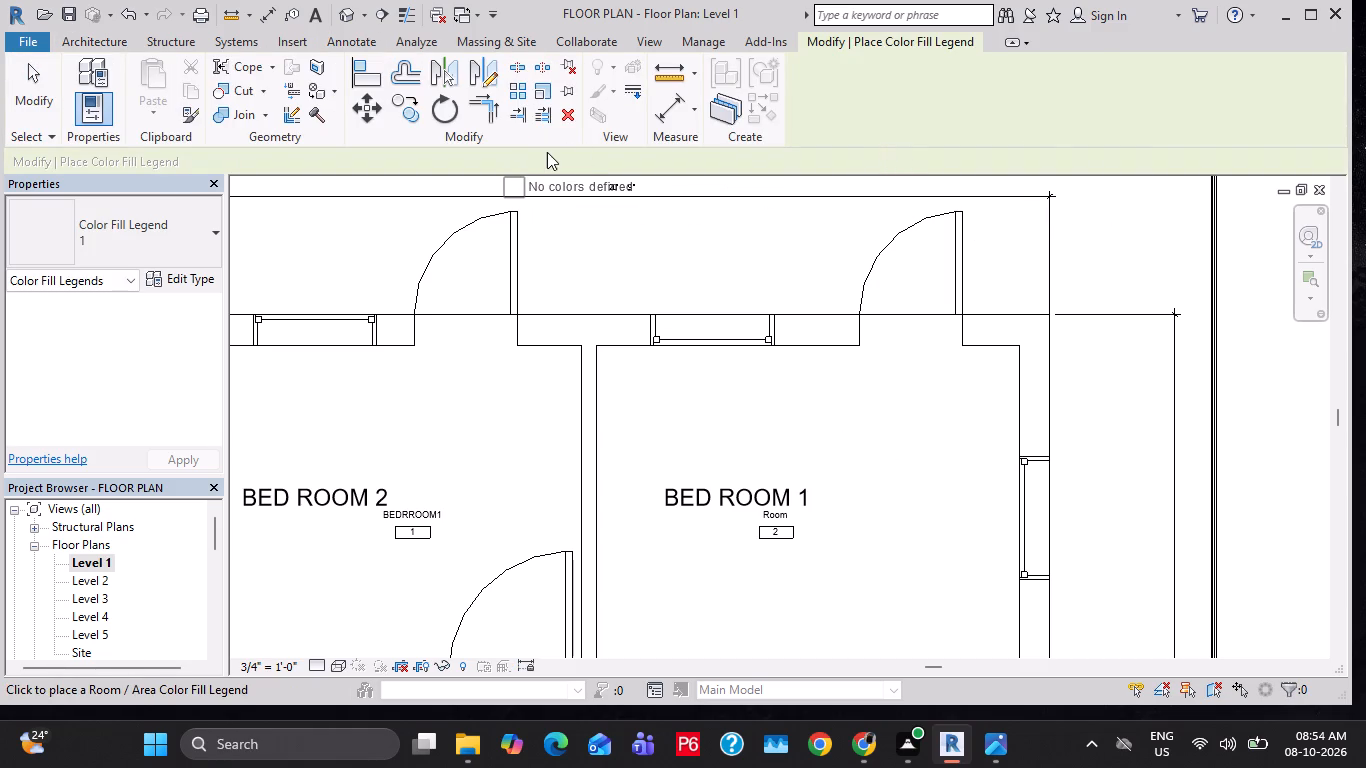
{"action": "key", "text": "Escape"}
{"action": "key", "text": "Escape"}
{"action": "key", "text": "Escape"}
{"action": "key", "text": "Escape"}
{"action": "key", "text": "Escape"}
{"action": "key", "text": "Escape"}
Place a new color fill legend inside BED ROOM 1, above the room label.
{"action": "left_click", "coordinate": [1045, 120]}
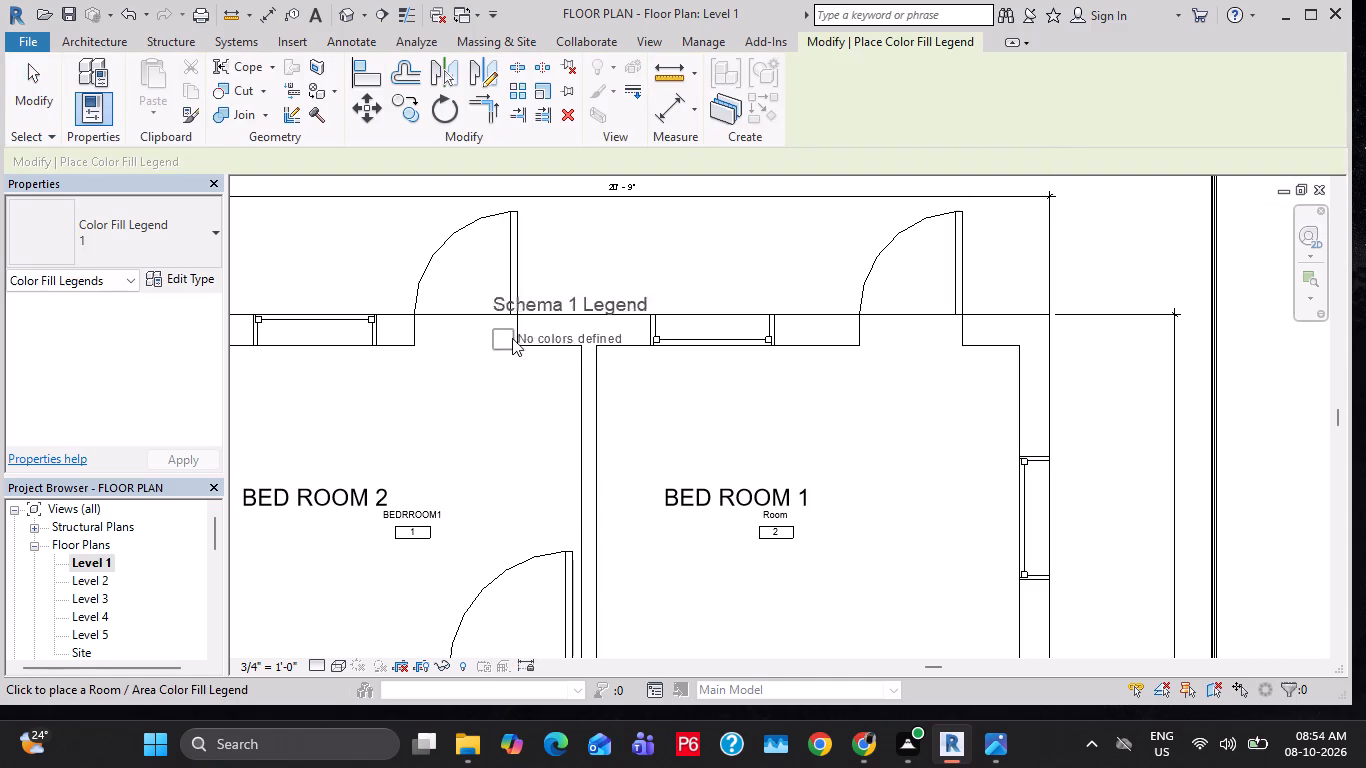
{"action": "left_click", "coordinate": [688, 427]}
{"action": "right_click", "coordinate": [701, 437]}
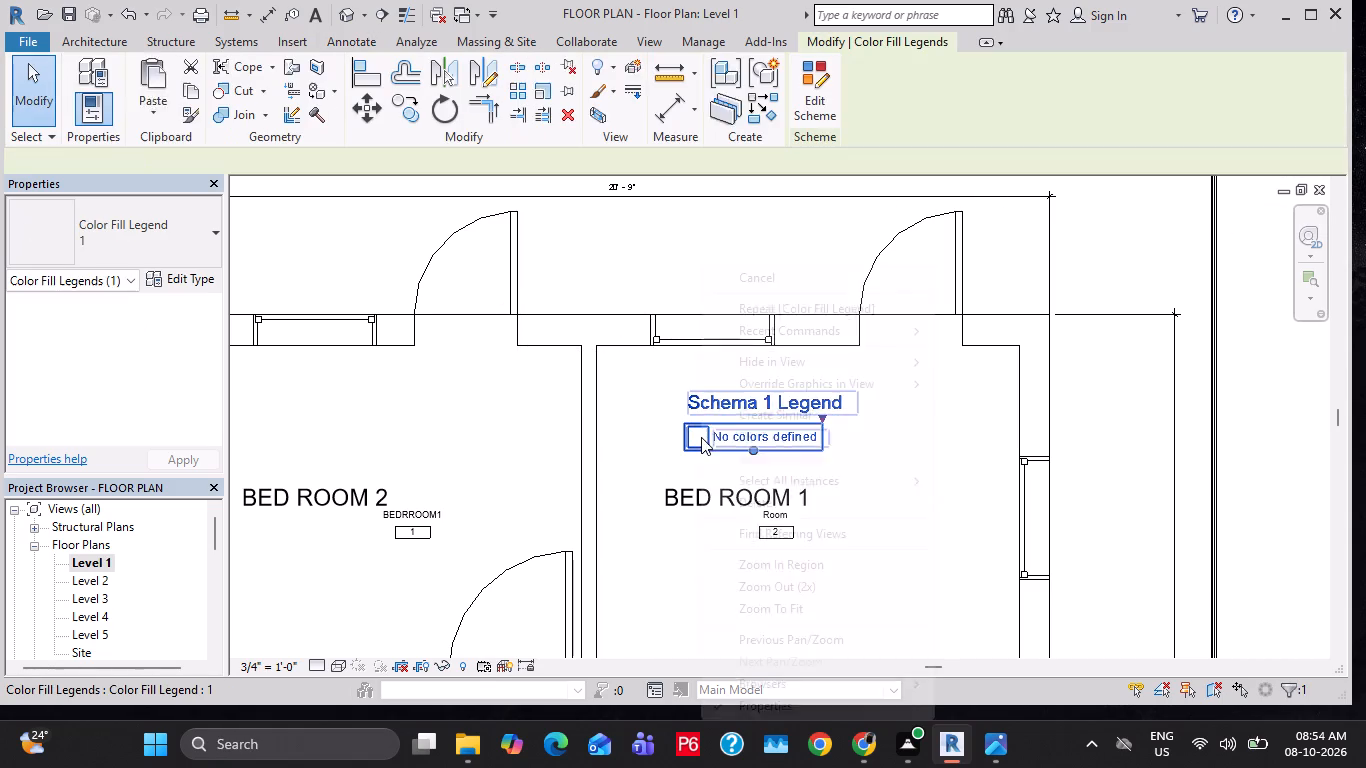
{"action": "left_click", "coordinate": [761, 708]}
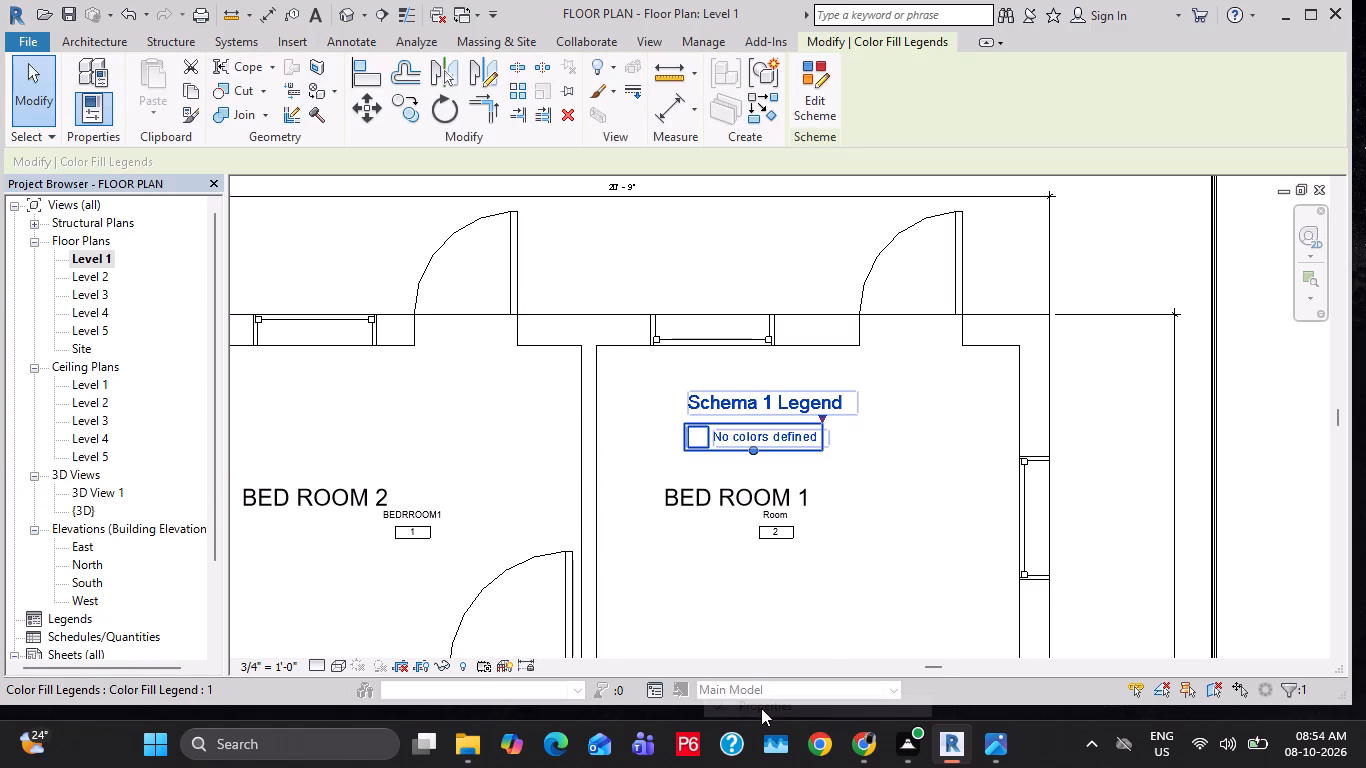
Set the new legend's color scheme to Name in the Rooms category and apply it to the Level 1 plan.
{"action": "scroll", "coordinate": [778, 485], "scroll_direction": "up", "scroll_amount": 2}
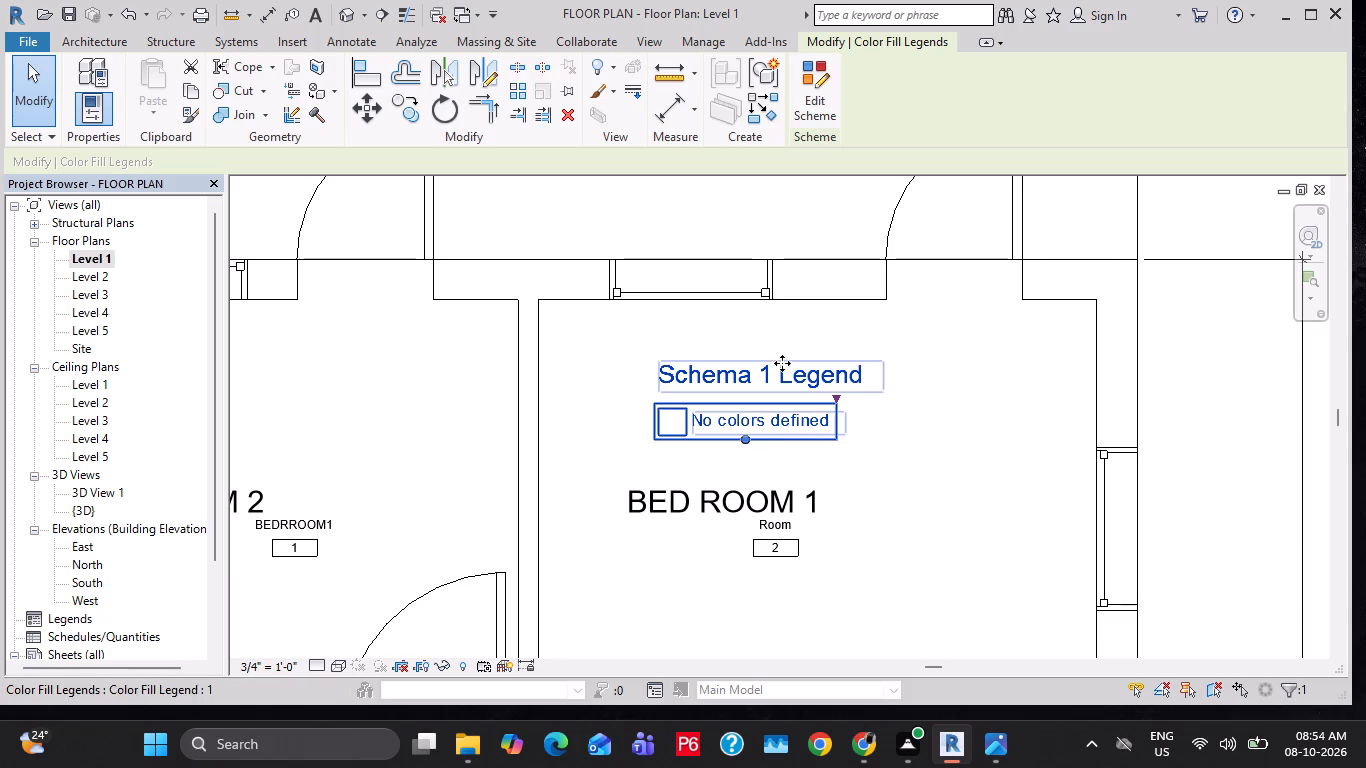
{"action": "left_click", "coordinate": [835, 83]}
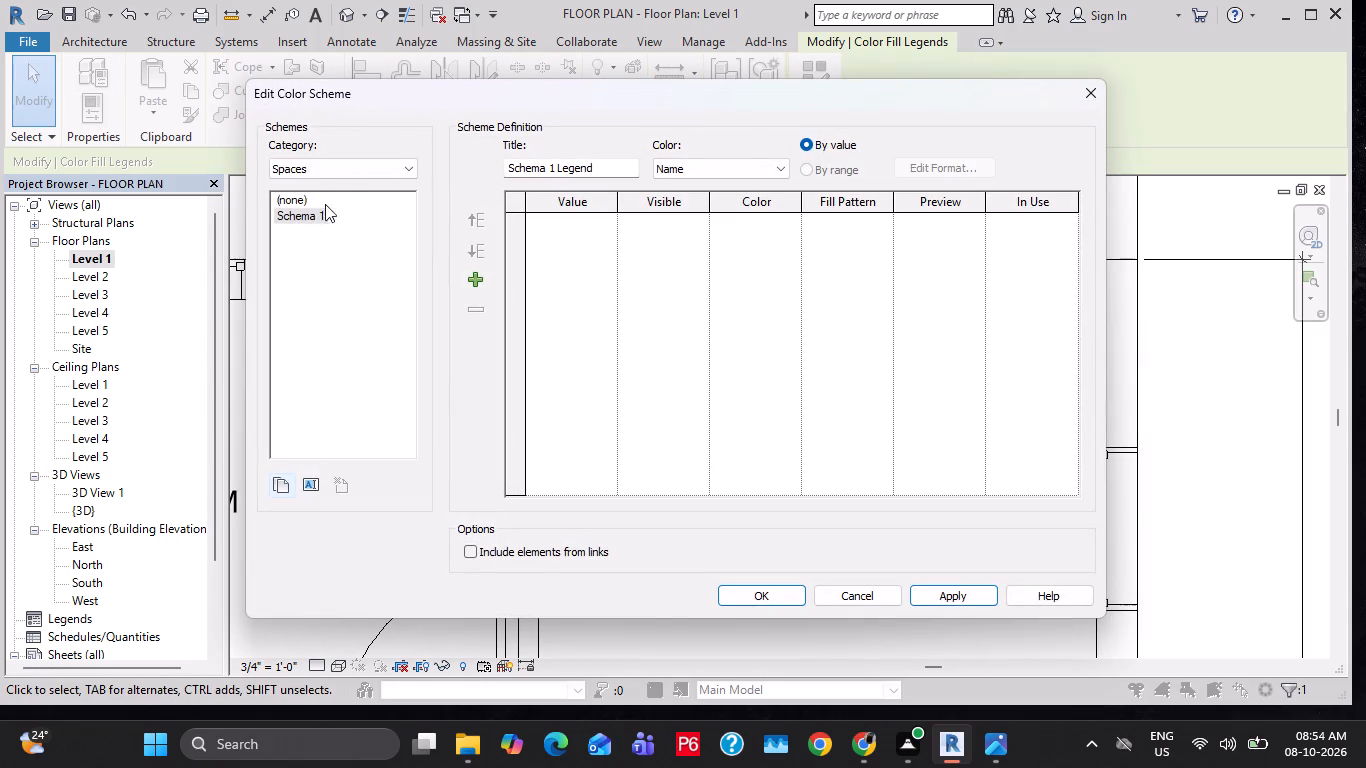
{"action": "left_click", "coordinate": [342, 167]}
{"action": "left_click", "coordinate": [299, 198]}
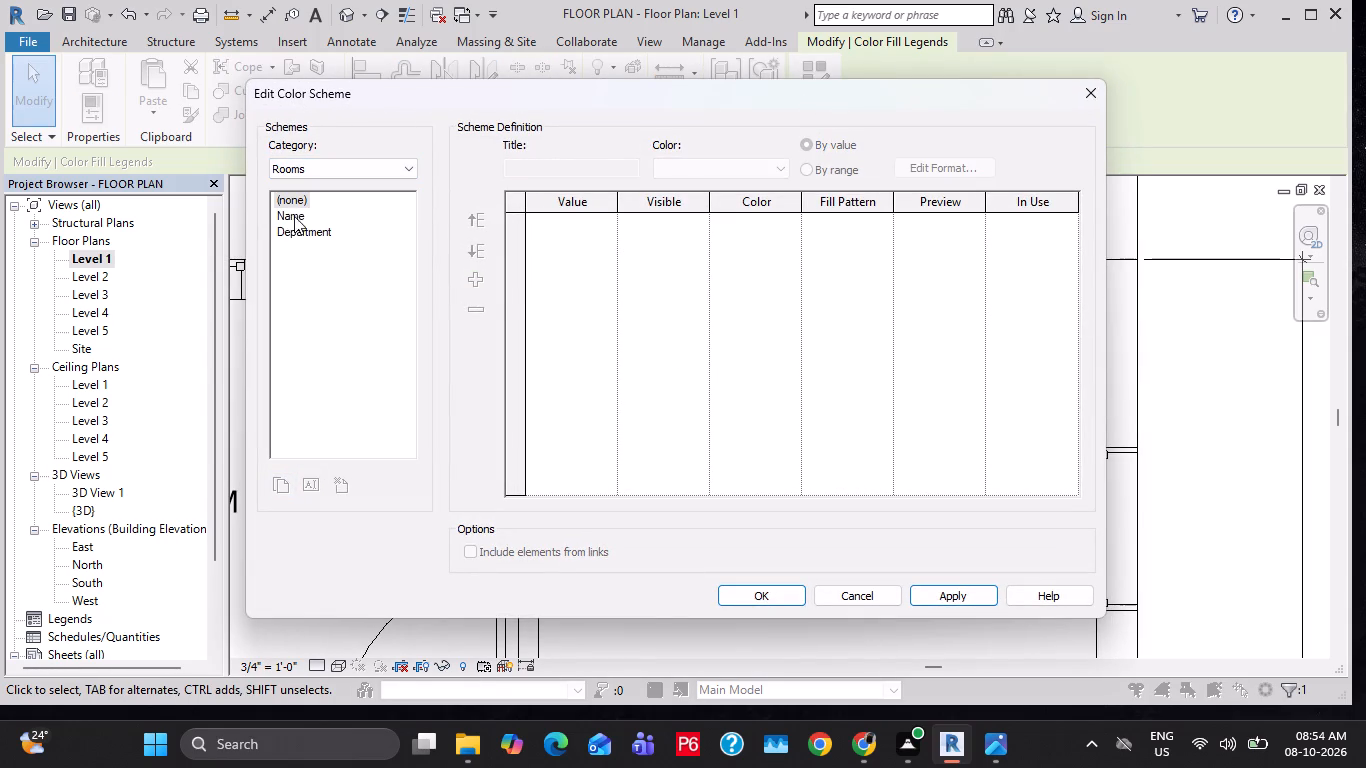
{"action": "left_click", "coordinate": [294, 216]}
{"action": "double_click", "coordinate": [955, 595]}
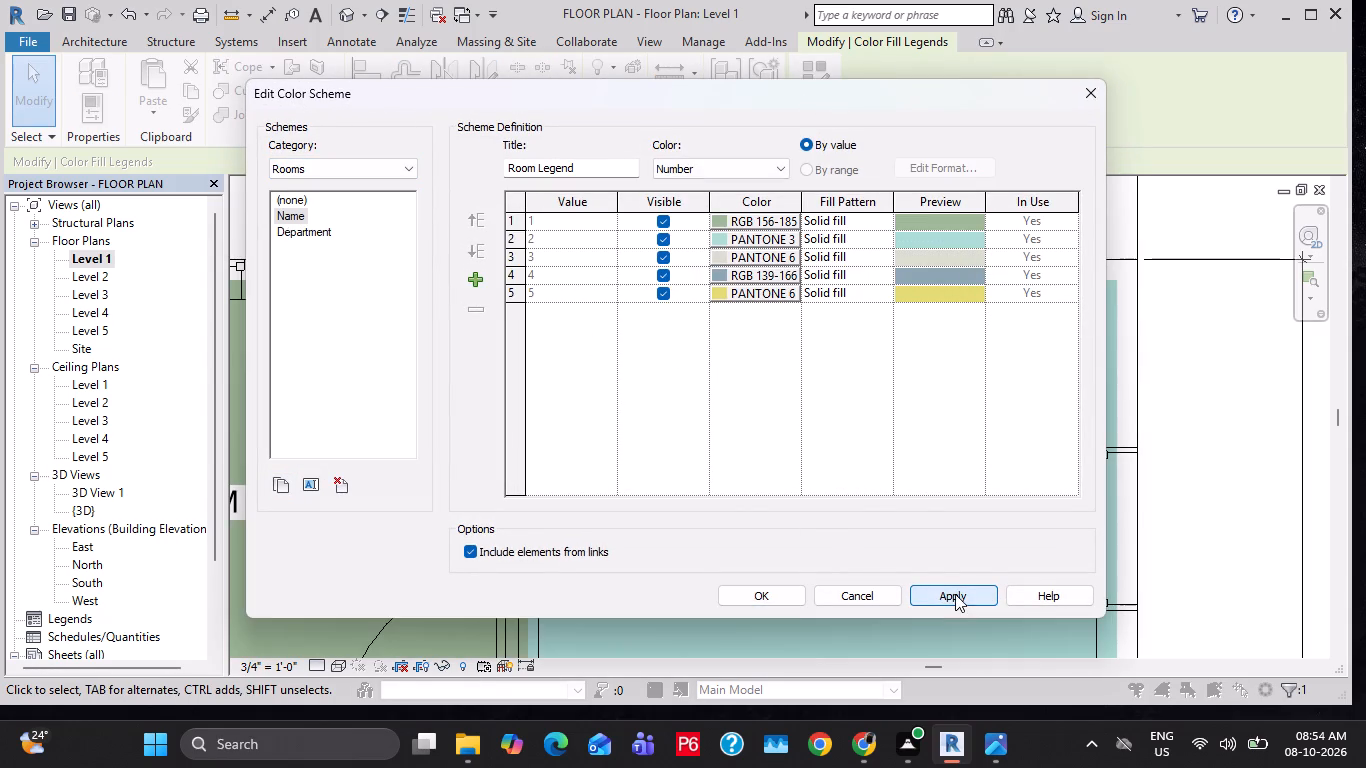
{"action": "left_click", "coordinate": [767, 592]}
Move the Room Legend out of BED ROOM 1 to the clear area beyond the plan's outer boundary.
{"action": "scroll", "coordinate": [770, 393], "scroll_direction": "down", "scroll_amount": 6}
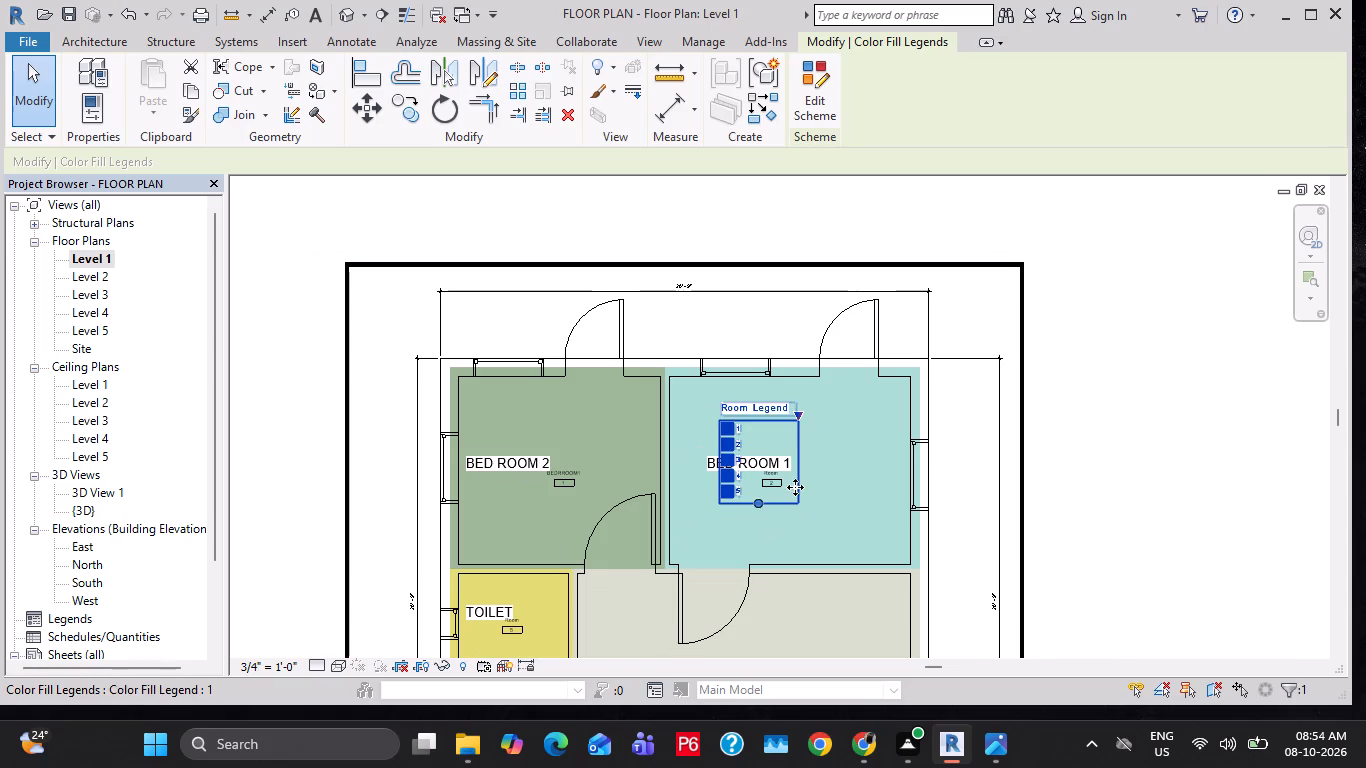
{"action": "left_click_drag", "start_coordinate": [802, 449], "coordinate": [1123, 468]}
{"action": "left_click", "coordinate": [1169, 515]}
{"action": "scroll", "coordinate": [1072, 494], "scroll_direction": "up", "scroll_amount": 3}
{"action": "scroll", "coordinate": [1039, 444], "scroll_direction": "down", "scroll_amount": 4}
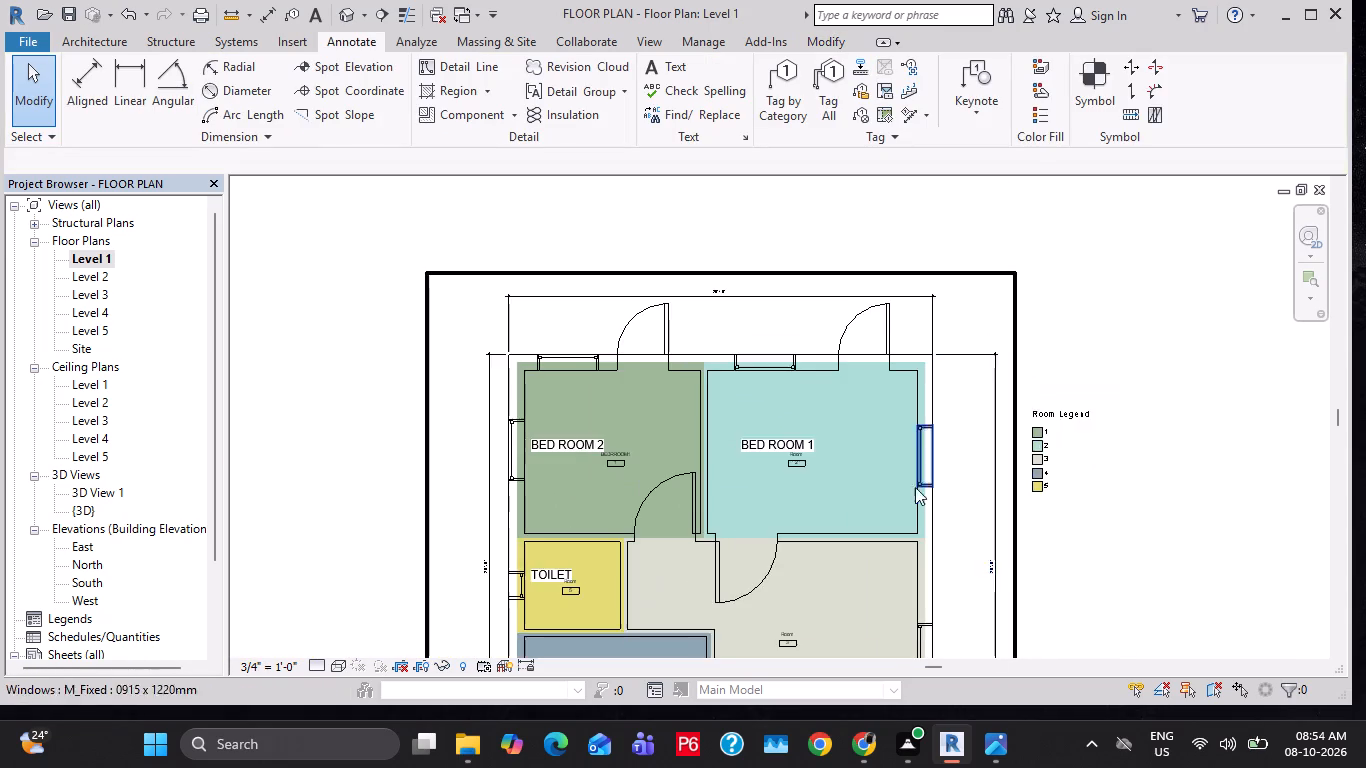
Review the Level 1 plan's colored rooms and the relocated Room Legend.
{"action": "middle_click_drag", "start_coordinate": [915, 497], "coordinate": [930, 400]}
{"action": "key", "text": "Escape"}
{"action": "scroll", "coordinate": [928, 397], "scroll_direction": "down", "scroll_amount": 2}
{"action": "key", "text": "Escape"}
{"action": "middle_click_drag", "start_coordinate": [883, 517], "coordinate": [854, 466]}
{"action": "key", "text": "Escape"}
{"action": "key", "text": "Escape"}
{"action": "key", "text": "Escape"}
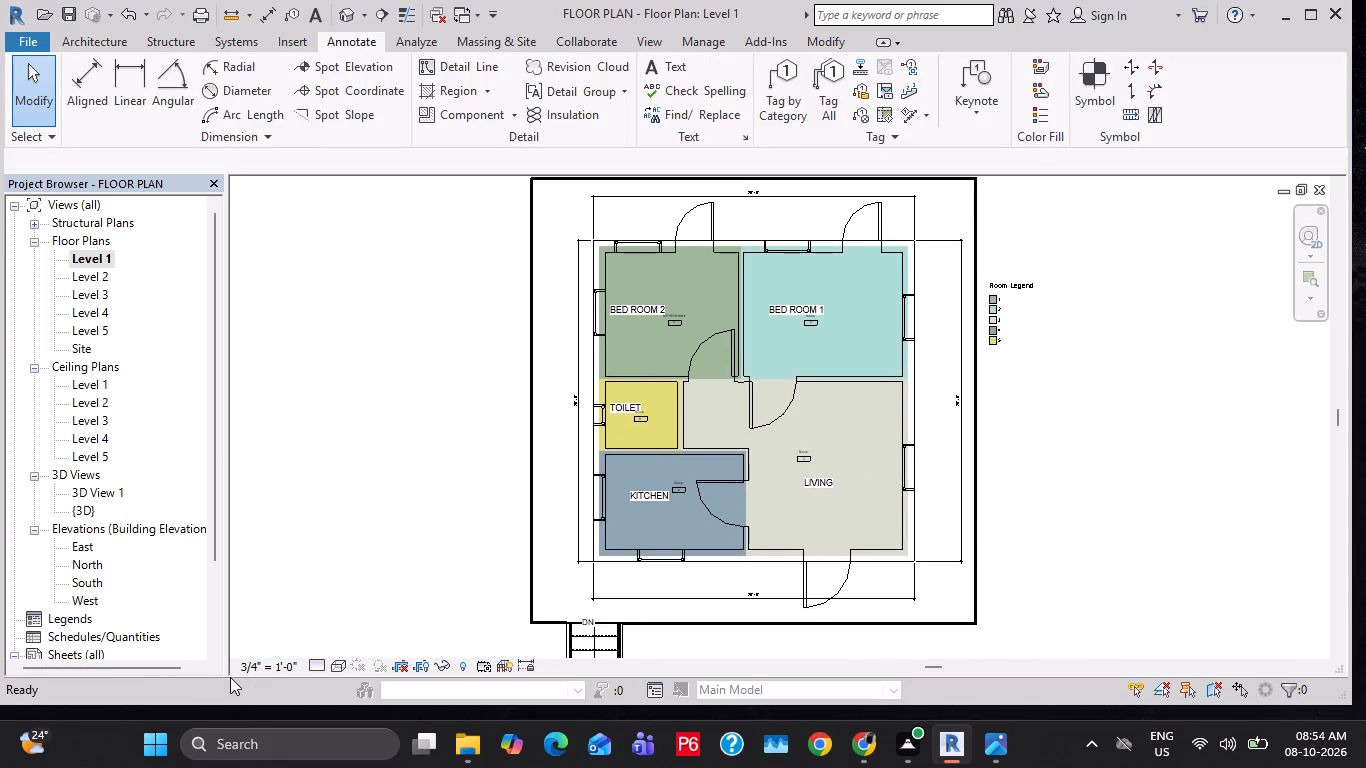
{"action": "double_click", "coordinate": [92, 257]}
{"action": "middle_click_drag", "start_coordinate": [828, 527], "coordinate": [813, 511]}
Open sheet A101 with the updated Level 1 plan and save the project.
{"action": "scroll", "coordinate": [87, 576], "scroll_direction": "down", "scroll_amount": 2}
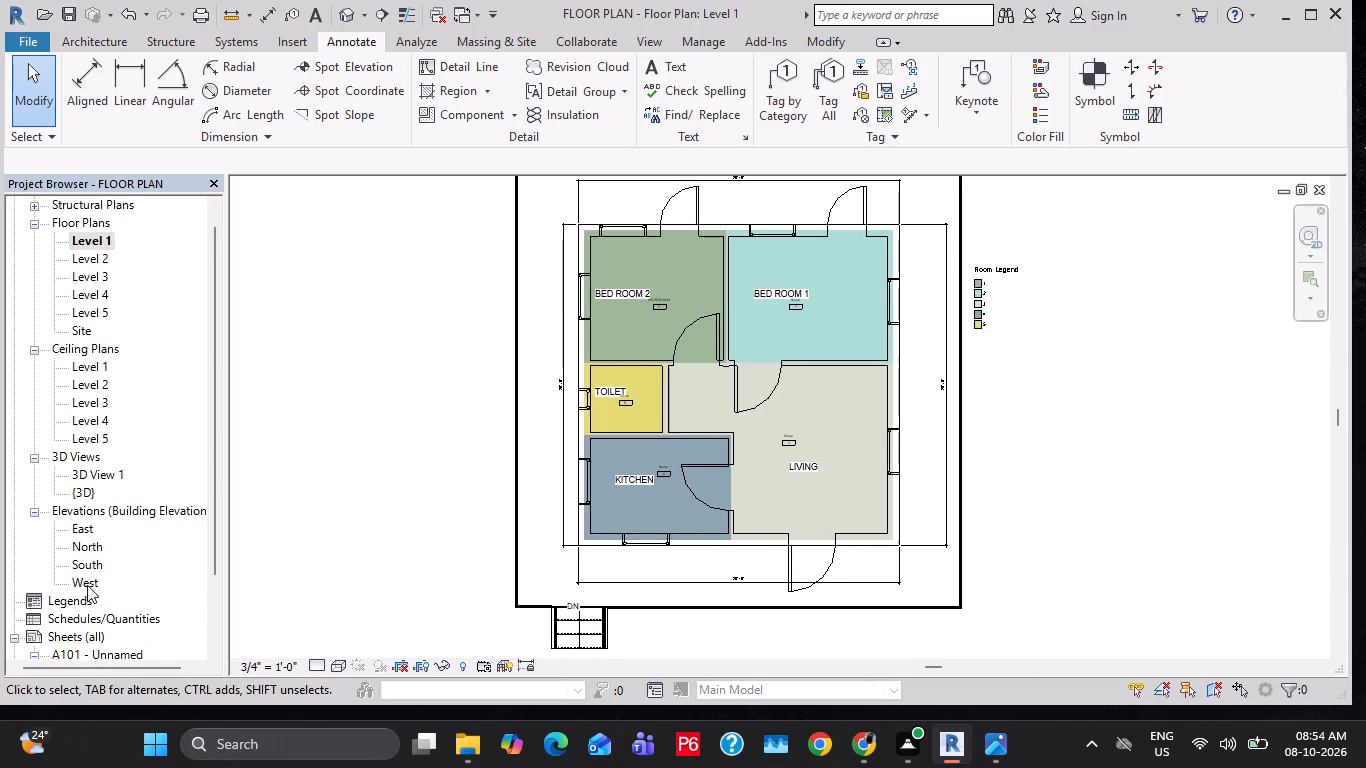
{"action": "scroll", "coordinate": [88, 594], "scroll_direction": "down", "scroll_amount": 2}
{"action": "double_click", "coordinate": [91, 606]}
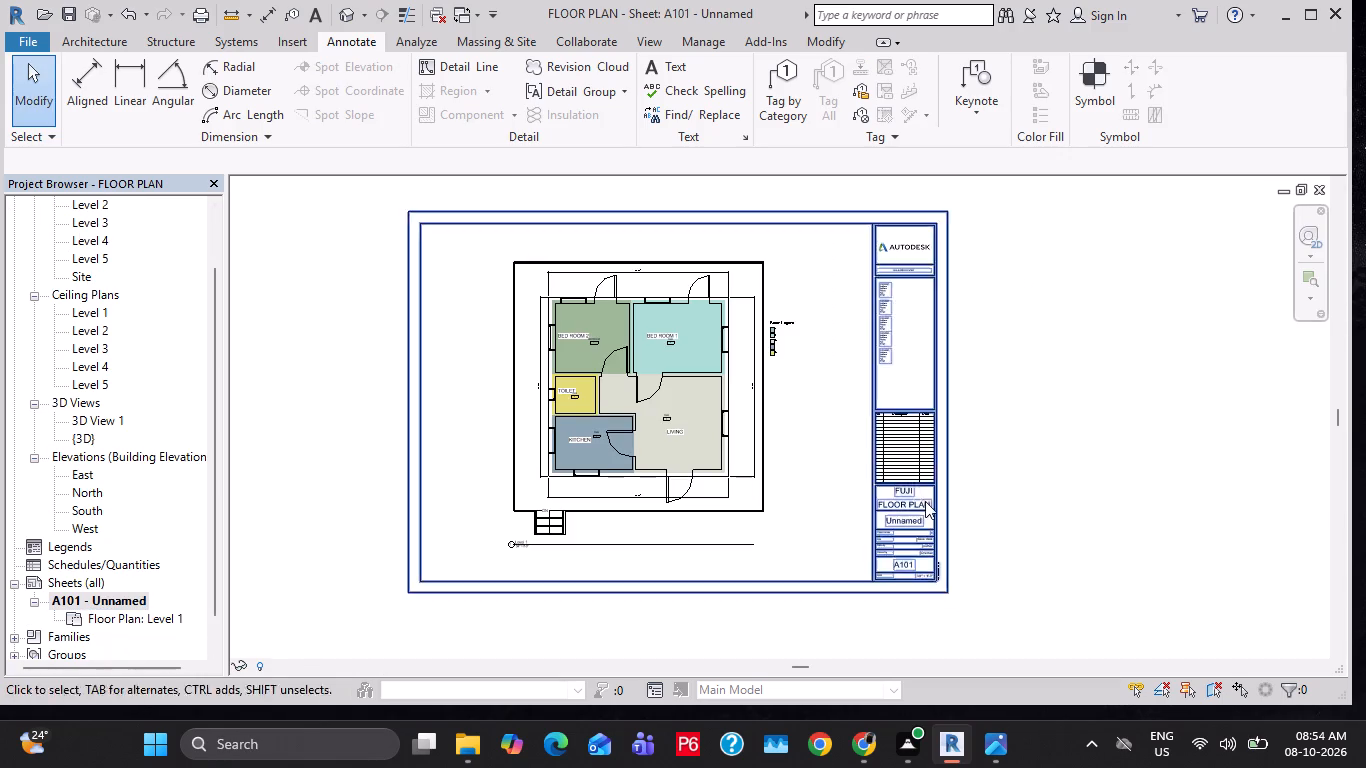
{"action": "scroll", "coordinate": [681, 409], "scroll_direction": "up", "scroll_amount": 2}
{"action": "middle_click_drag", "start_coordinate": [681, 409], "coordinate": [700, 423]}
{"action": "scroll", "coordinate": [764, 390], "scroll_direction": "down", "scroll_amount": 1}
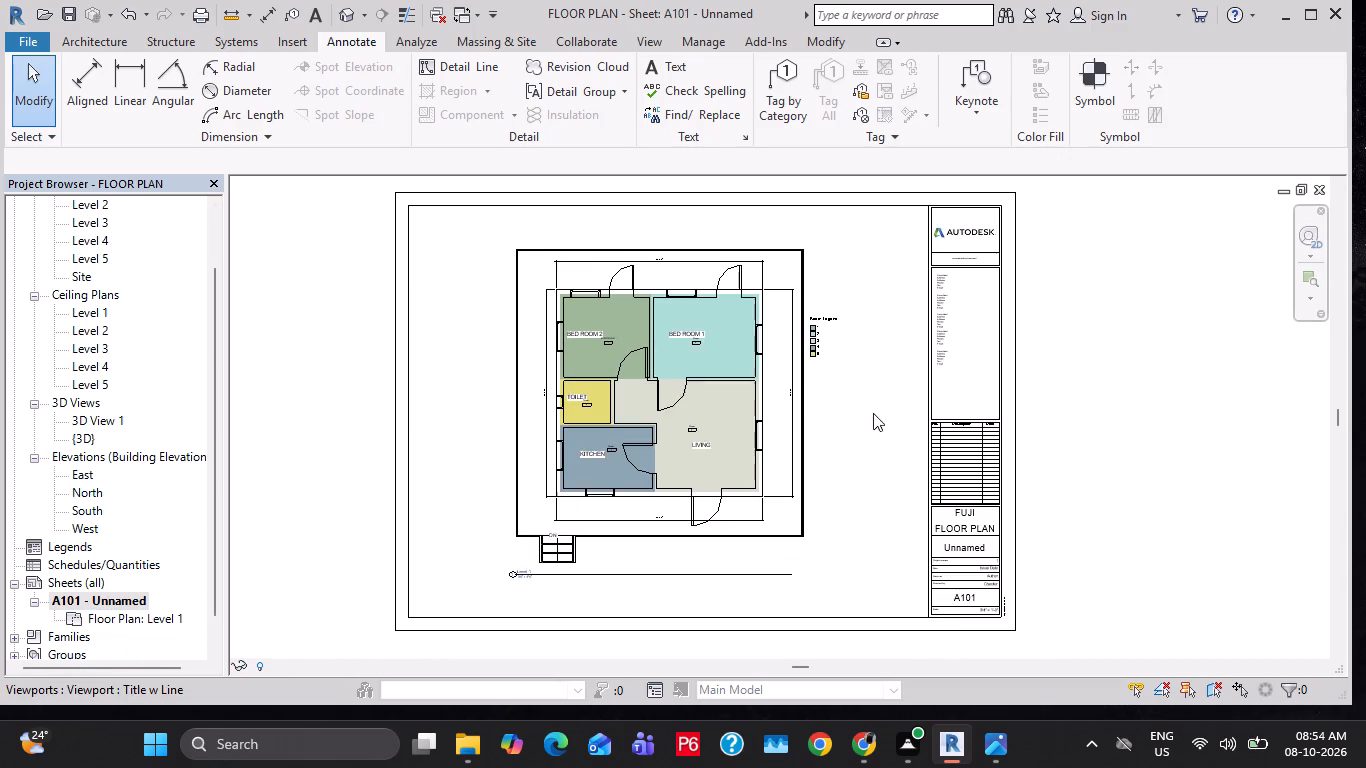
{"action": "middle_click_drag", "start_coordinate": [873, 413], "coordinate": [858, 460]}
{"action": "key", "text": "Escape"}
{"action": "key", "text": "Escape"}
{"action": "key", "text": "ctrl+s"}
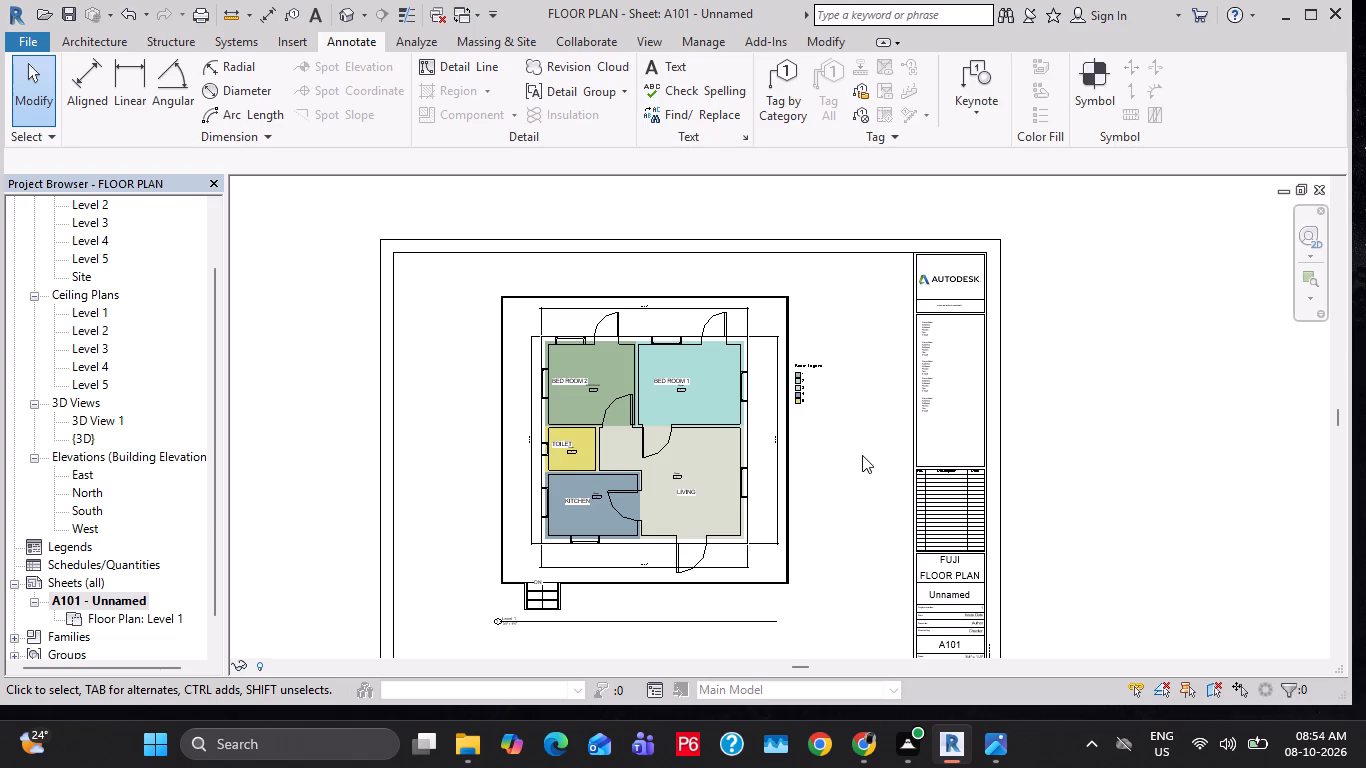
Examine sheet A101 up close and as a whole, including room labels, tags, Room Legend and title block.
{"action": "scroll", "coordinate": [815, 508], "scroll_direction": "up", "scroll_amount": 6}
{"action": "middle_click_drag", "start_coordinate": [603, 481], "coordinate": [791, 422]}
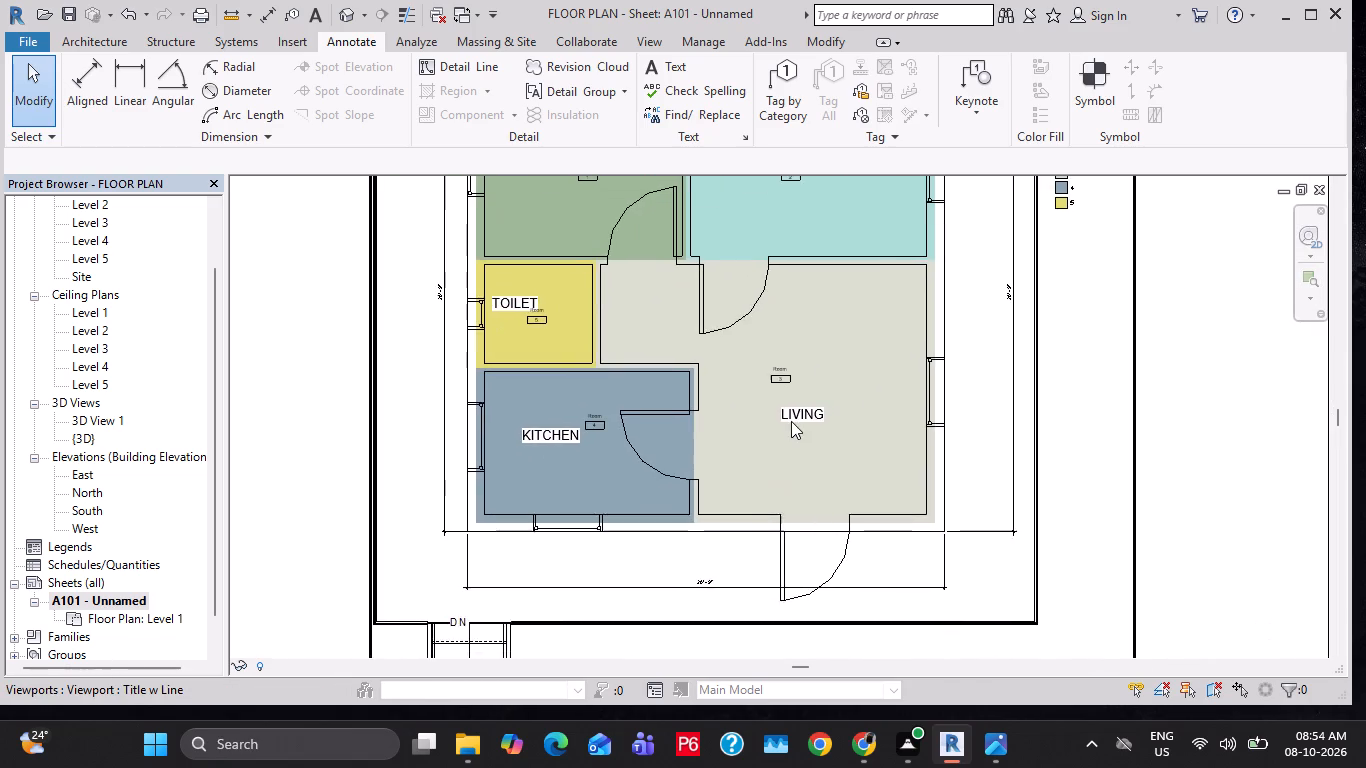
{"action": "scroll", "coordinate": [789, 421], "scroll_direction": "up", "scroll_amount": 1}
{"action": "middle_click_drag", "start_coordinate": [793, 404], "coordinate": [773, 489]}
{"action": "scroll", "coordinate": [779, 452], "scroll_direction": "up", "scroll_amount": 2}
{"action": "scroll", "coordinate": [782, 435], "scroll_direction": "down", "scroll_amount": 4}
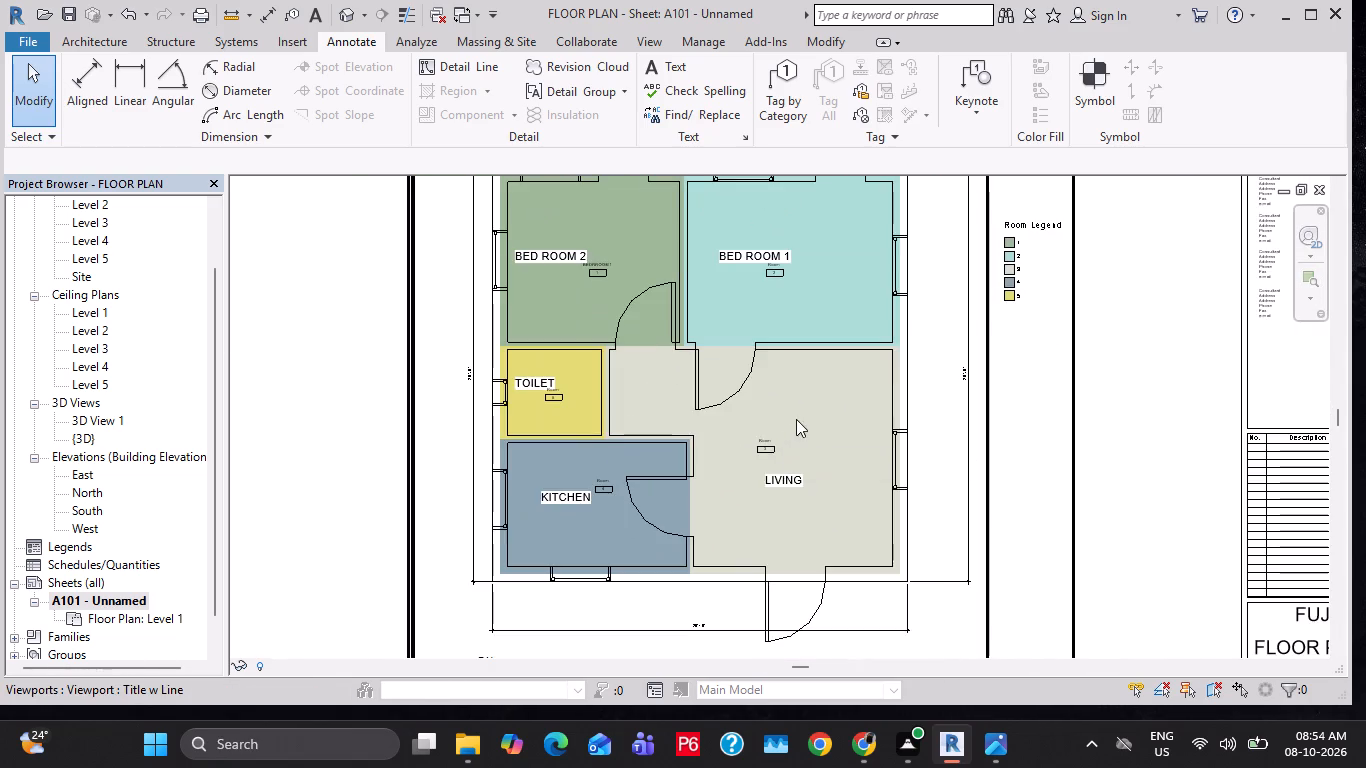
{"action": "middle_click_drag", "start_coordinate": [799, 416], "coordinate": [771, 516]}
{"action": "scroll", "coordinate": [786, 446], "scroll_direction": "down", "scroll_amount": 3}
{"action": "middle_click_drag", "start_coordinate": [819, 531], "coordinate": [784, 441]}
{"action": "scroll", "coordinate": [779, 439], "scroll_direction": "down", "scroll_amount": 1}
{"action": "scroll", "coordinate": [734, 172], "scroll_direction": "up", "scroll_amount": 3}
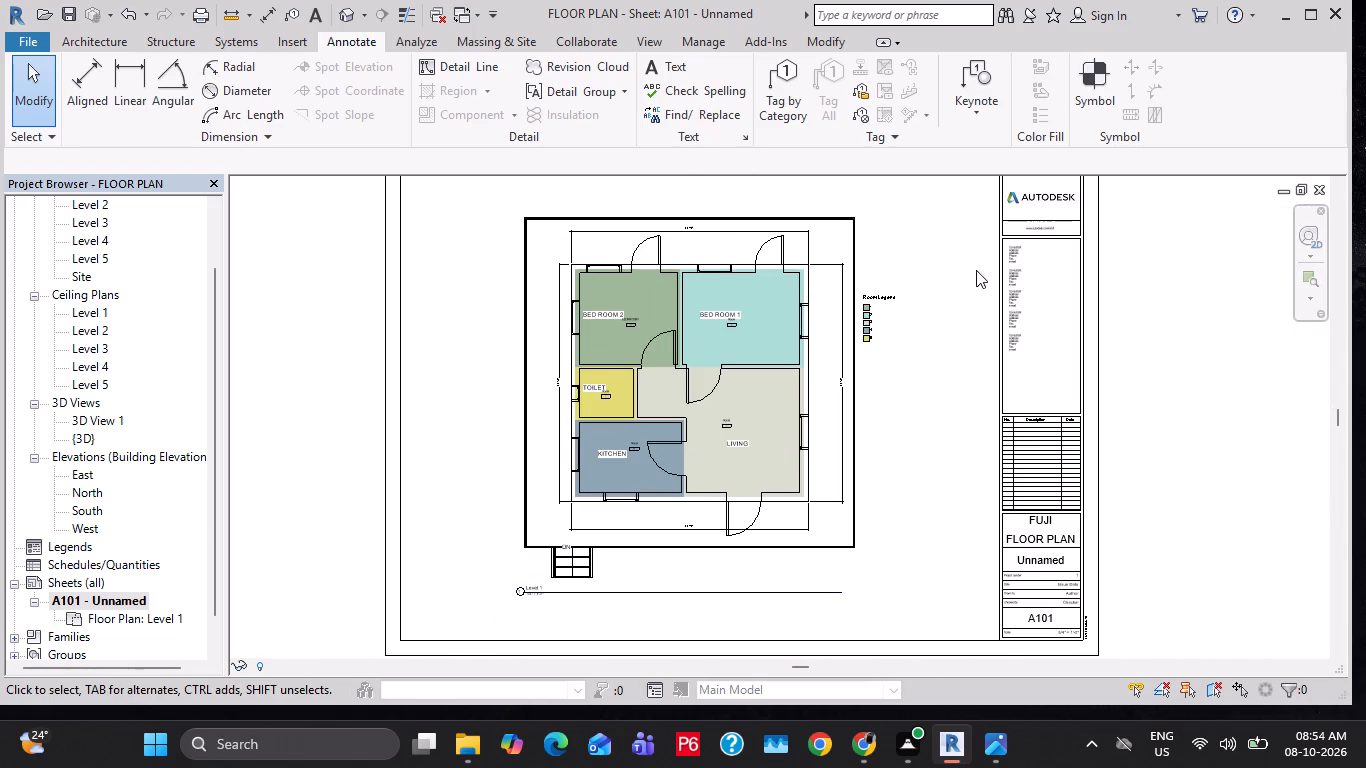
{"action": "scroll", "coordinate": [976, 270], "scroll_direction": "up", "scroll_amount": 7}
{"action": "scroll", "coordinate": [825, 228], "scroll_direction": "down", "scroll_amount": 4}
{"action": "key", "text": "Escape"}
{"action": "key", "text": "Escape"}
{"action": "scroll", "coordinate": [822, 385], "scroll_direction": "down", "scroll_amount": 3}
{"action": "middle_click_drag", "start_coordinate": [844, 467], "coordinate": [844, 479]}
{"action": "scroll", "coordinate": [844, 479], "scroll_direction": "up", "scroll_amount": 1}
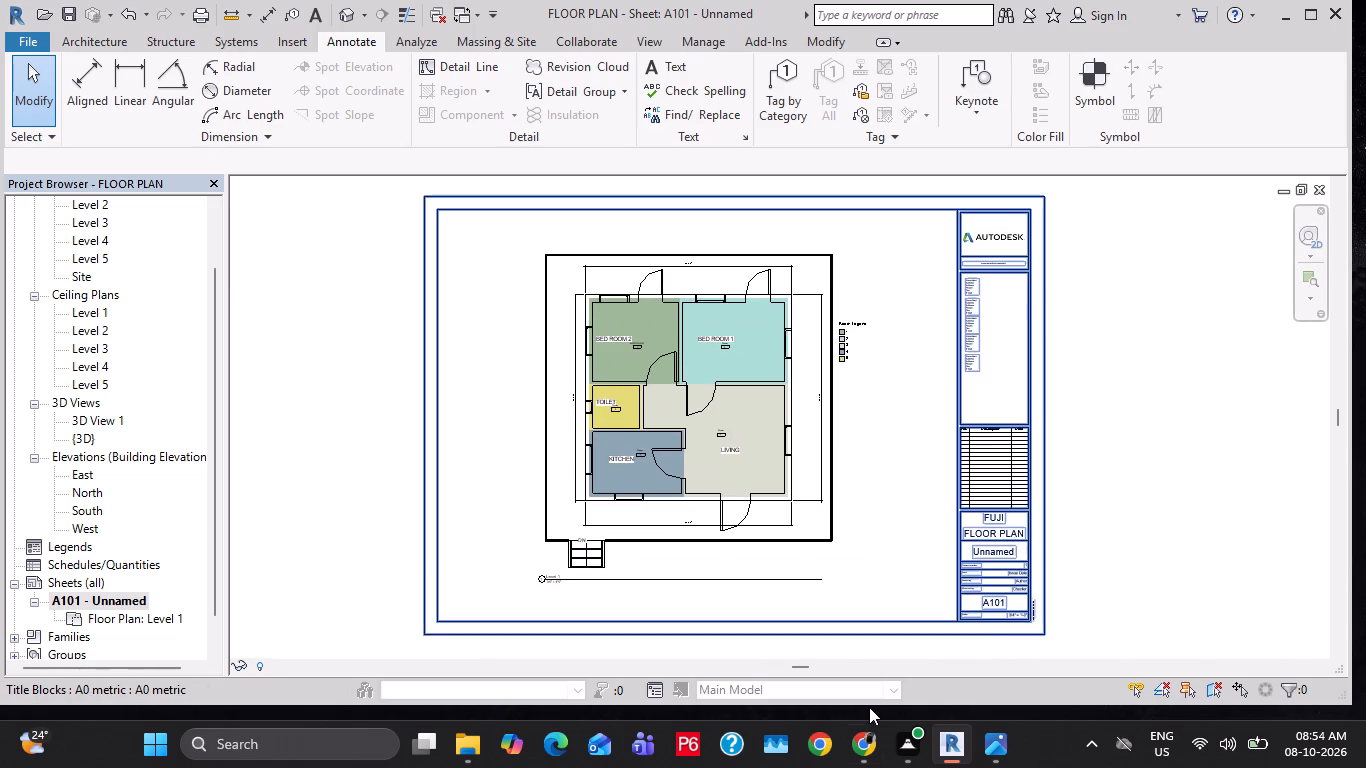
{"action": "key", "text": "Escape"}
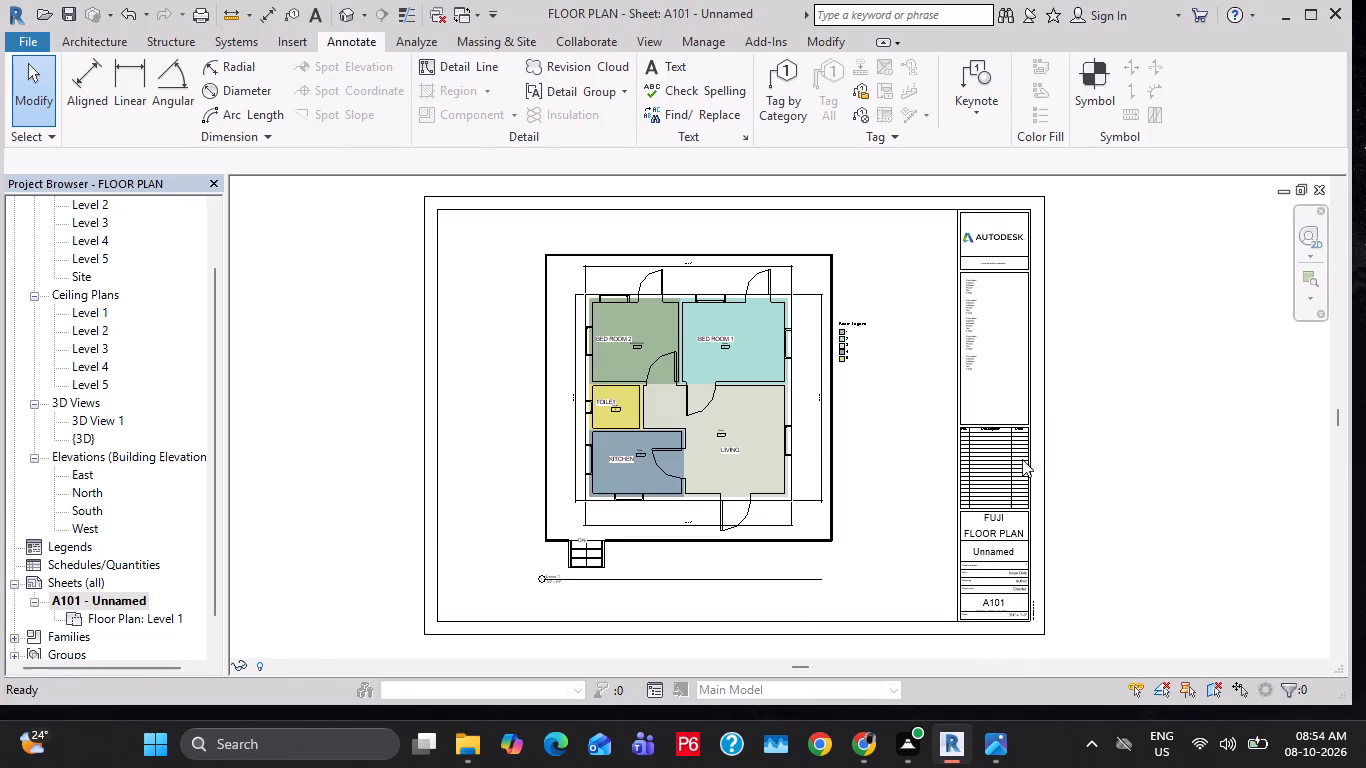
{"action": "key", "text": "Escape"}
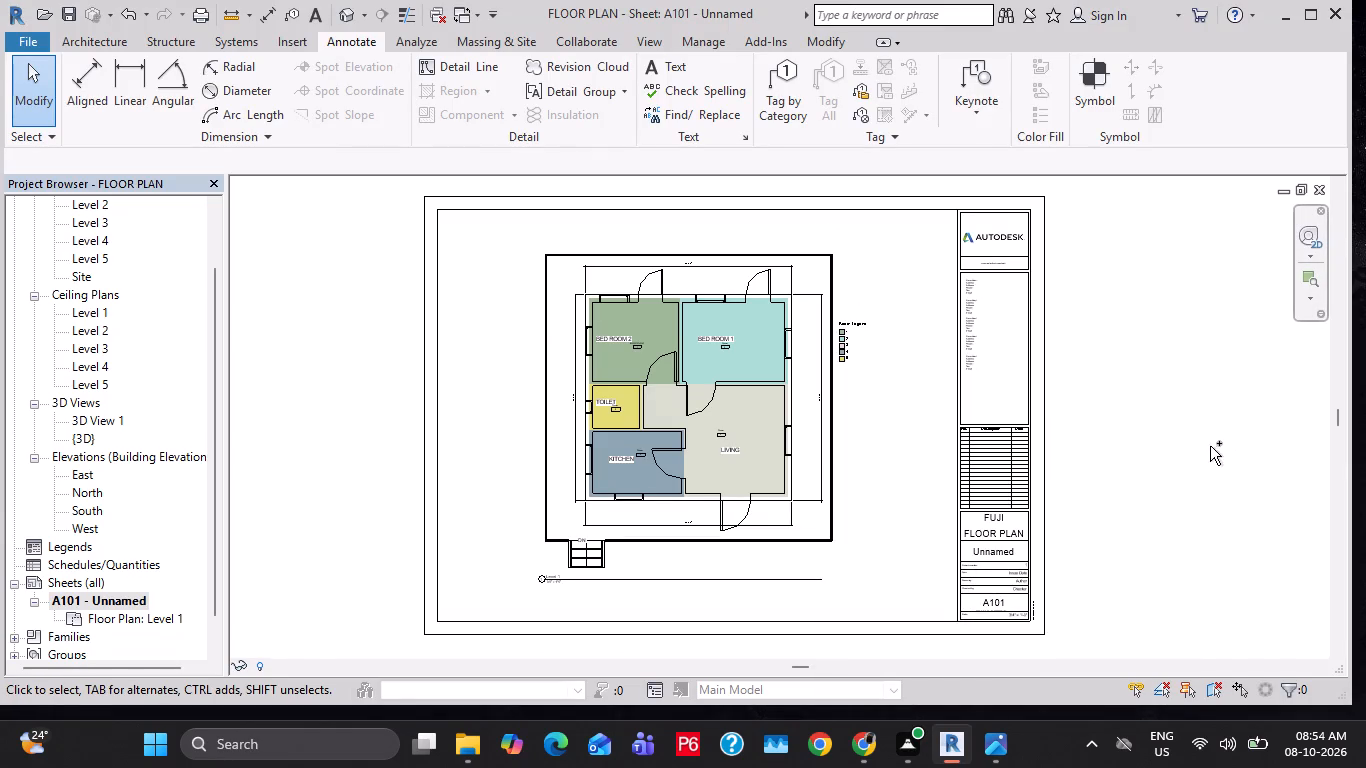
Start printing sheet A101 with Microsoft Print to PDF and choose to create separate files.
{"action": "key", "text": "ctrl+p"}
{"action": "left_click", "coordinate": [705, 163]}
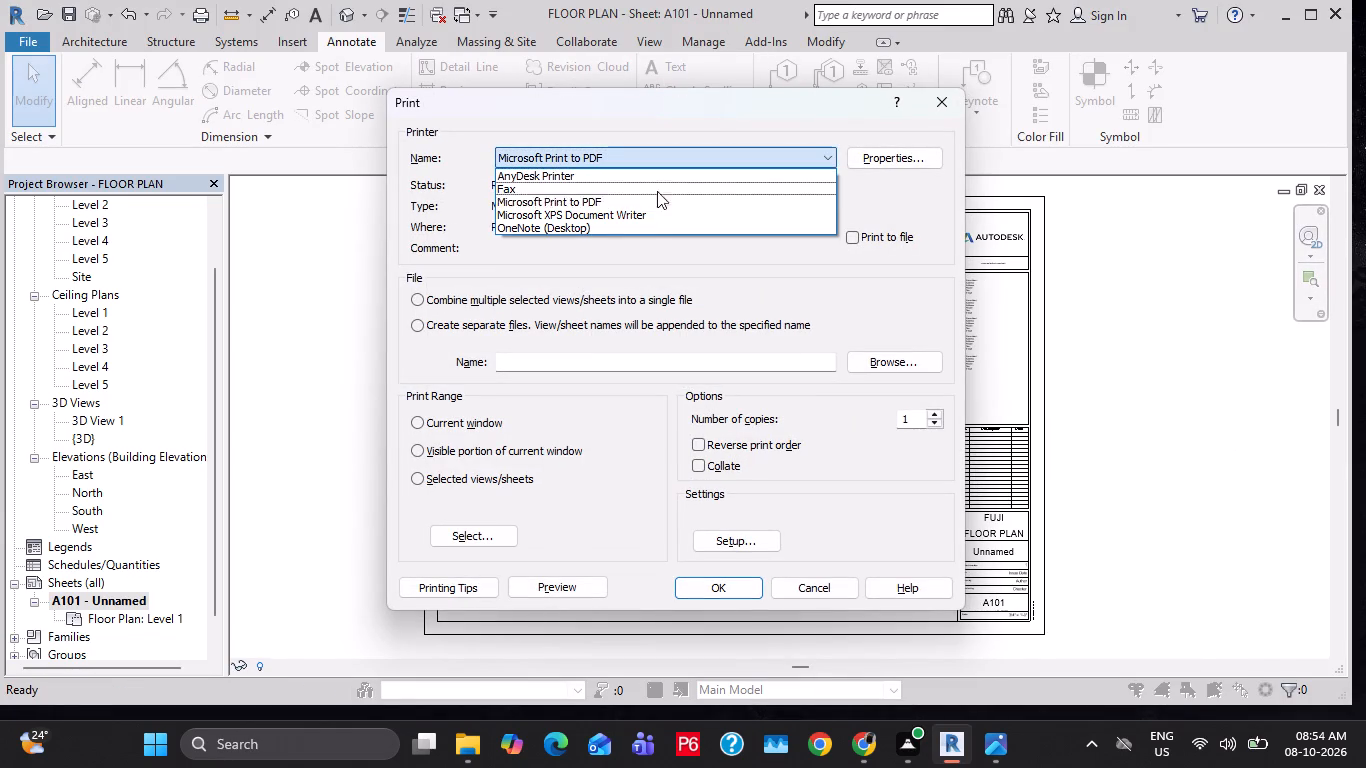
{"action": "left_click", "coordinate": [641, 199]}
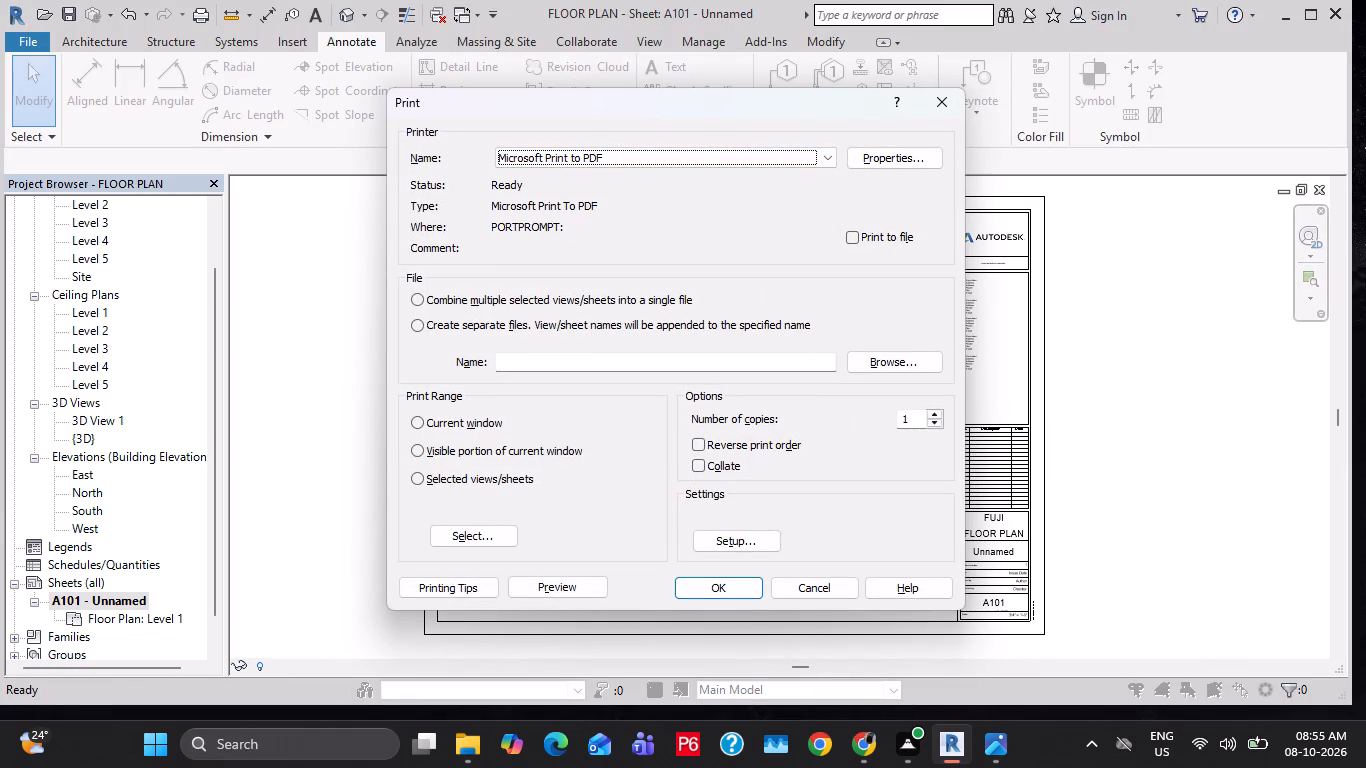
{"action": "left_click", "coordinate": [584, 368]}
{"action": "left_click", "coordinate": [900, 361]}
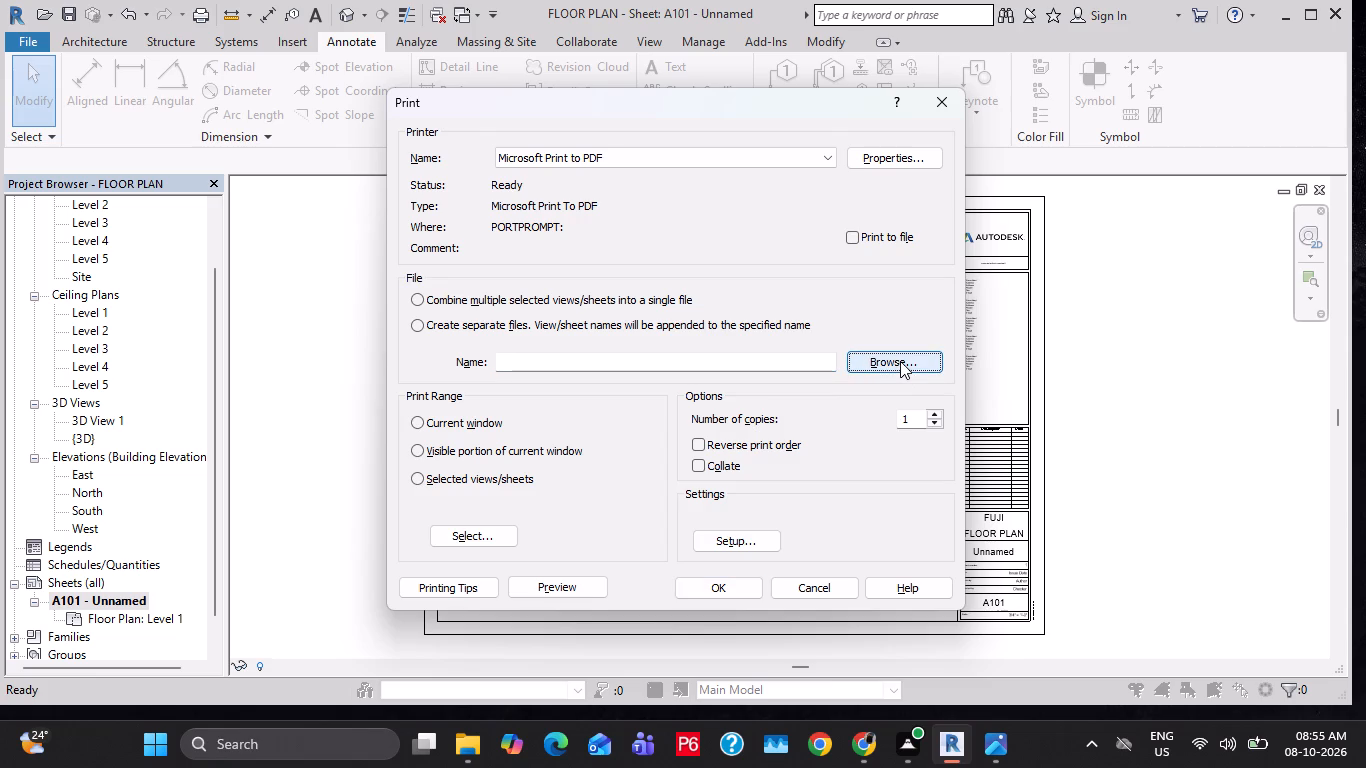
{"action": "left_click", "coordinate": [911, 364]}
{"action": "left_click", "coordinate": [764, 363]}
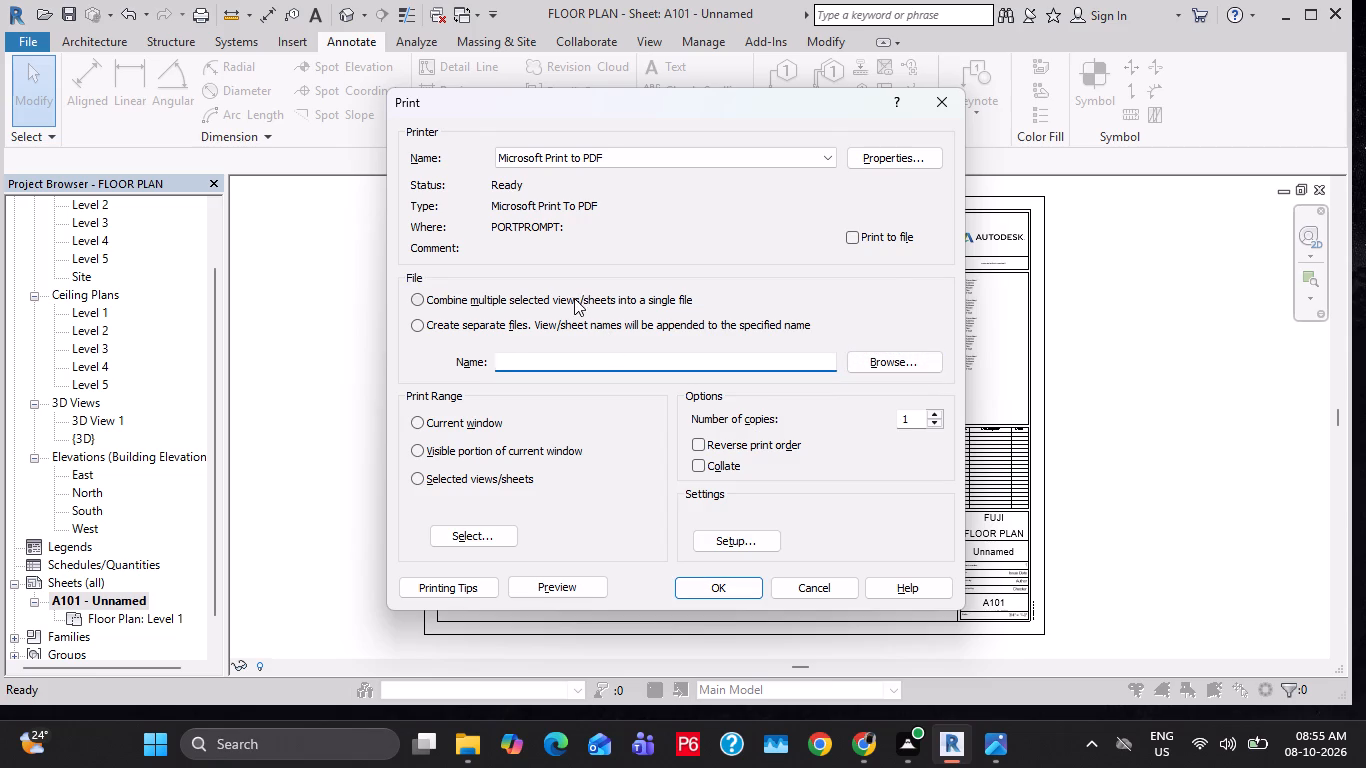
{"action": "left_click", "coordinate": [574, 300]}
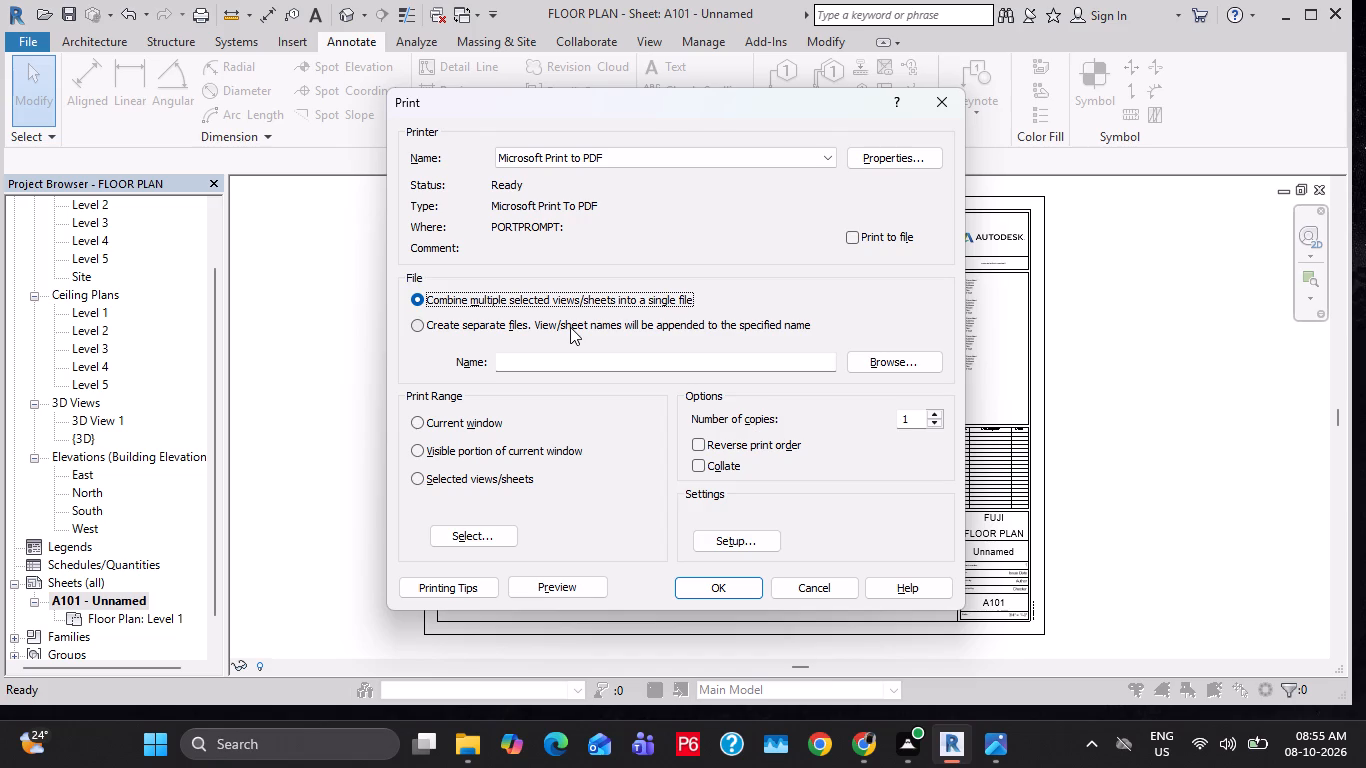
{"action": "left_click", "coordinate": [570, 327]}
{"action": "left_click", "coordinate": [589, 369]}
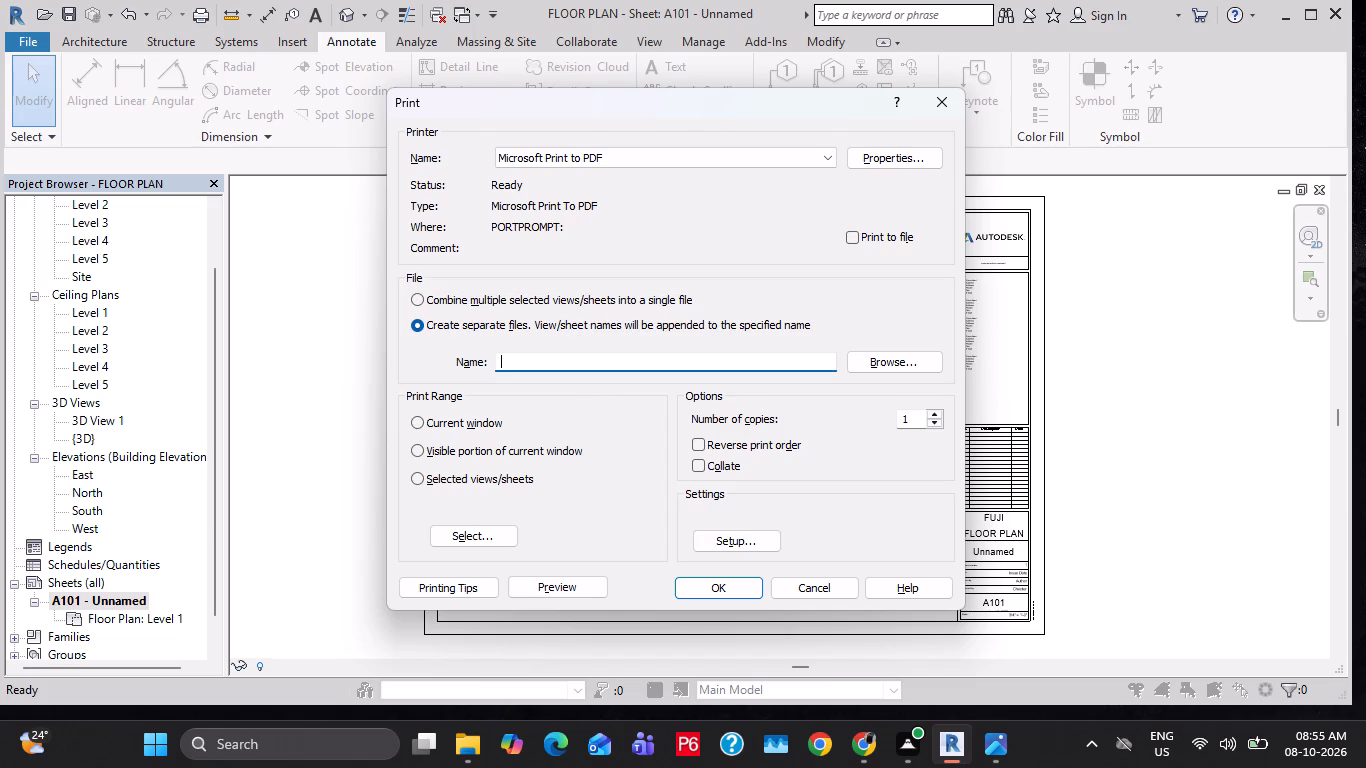
{"action": "left_click", "coordinate": [893, 378]}
{"action": "left_click", "coordinate": [898, 357]}
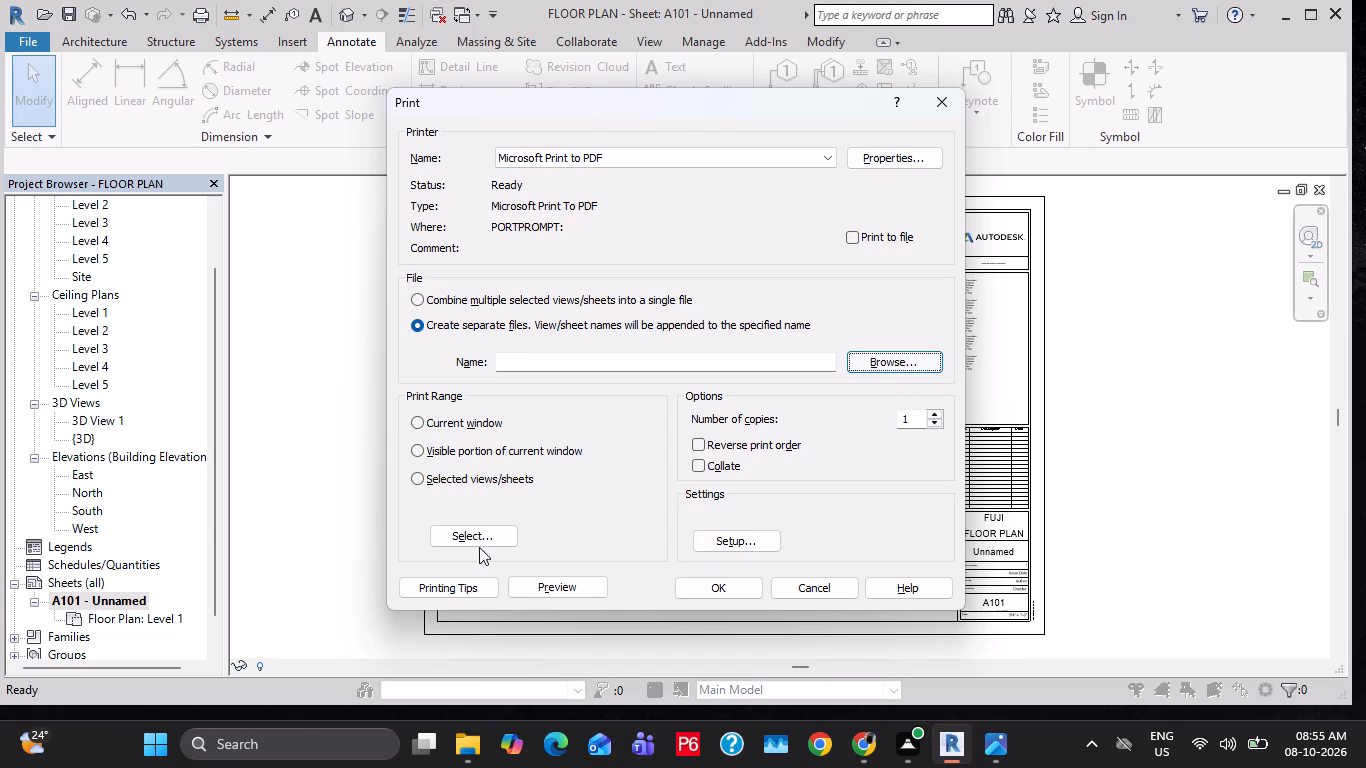
Set the print range to the current window and start the print.
{"action": "left_click", "coordinate": [463, 427]}
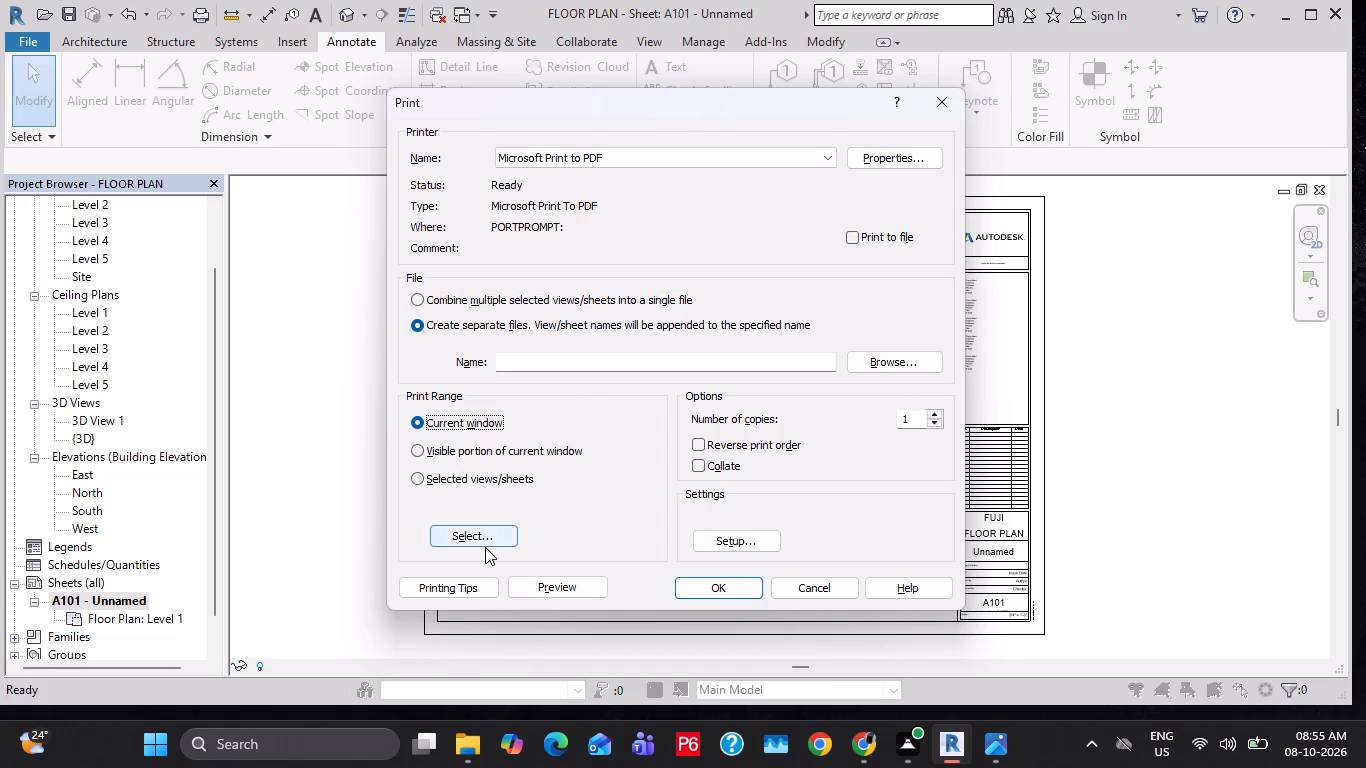
{"action": "left_click", "coordinate": [485, 548]}
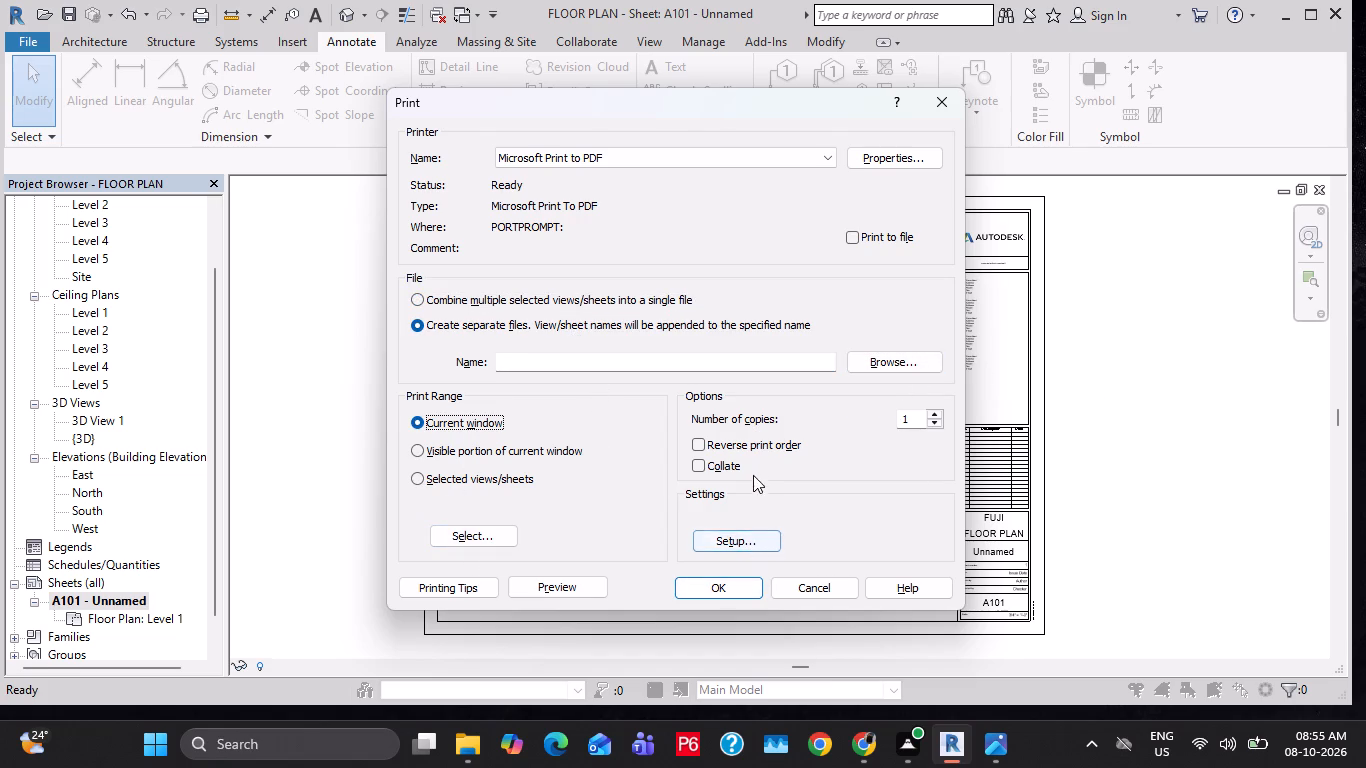
{"action": "left_click", "coordinate": [769, 451]}
{"action": "left_click", "coordinate": [553, 588]}
{"action": "left_click", "coordinate": [604, 588]}
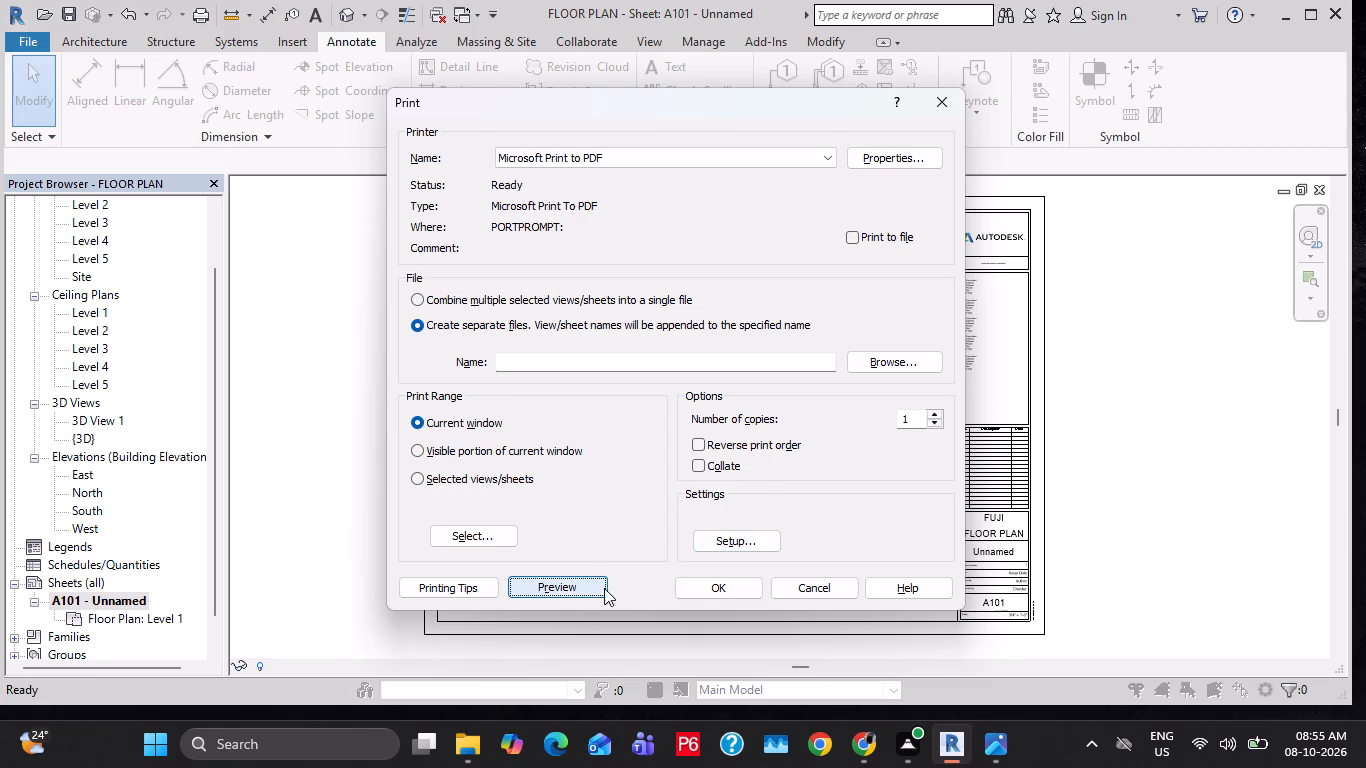
{"action": "left_click", "coordinate": [718, 585]}
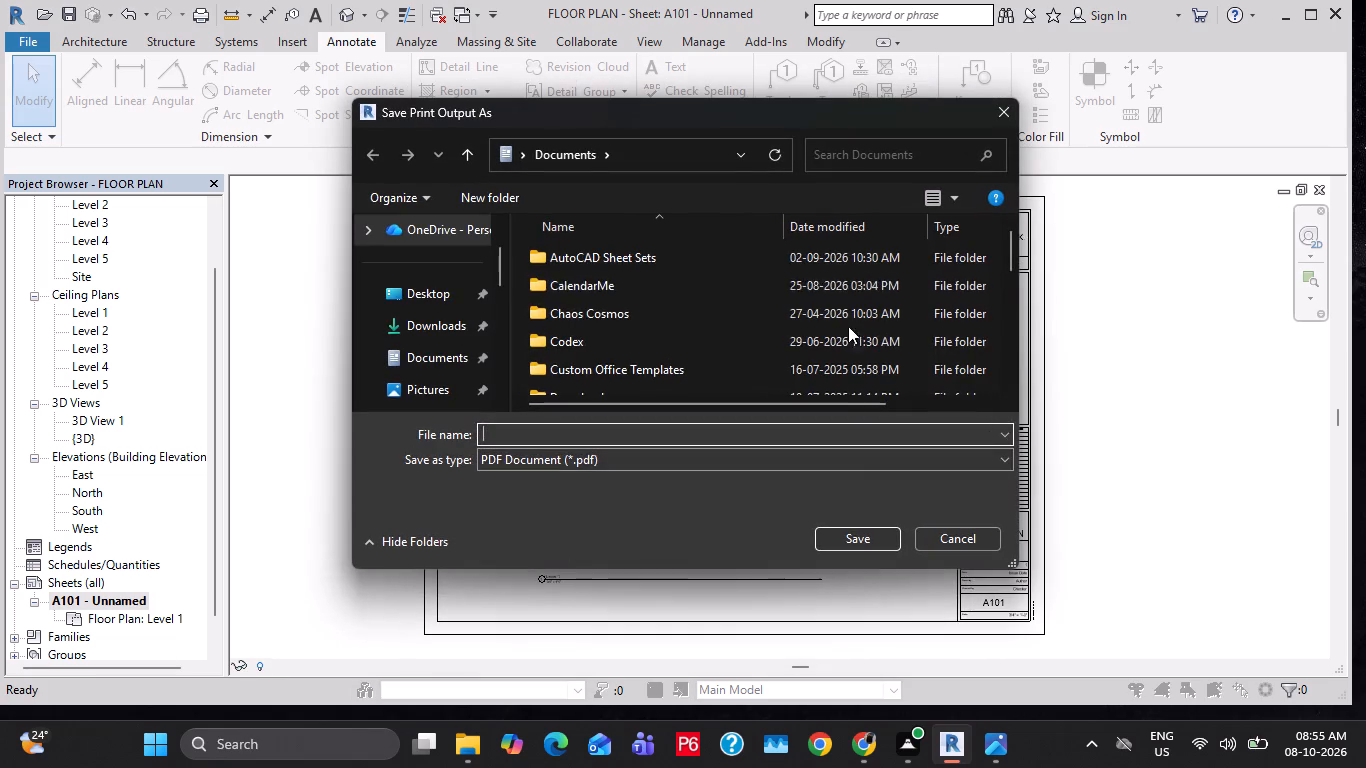
Save the print output as a PDF named FLOOR PLAN in the Desktop's FUJI > REVIT folder.
{"action": "scroll", "coordinate": [513, 328], "scroll_direction": "down", "scroll_amount": 9}
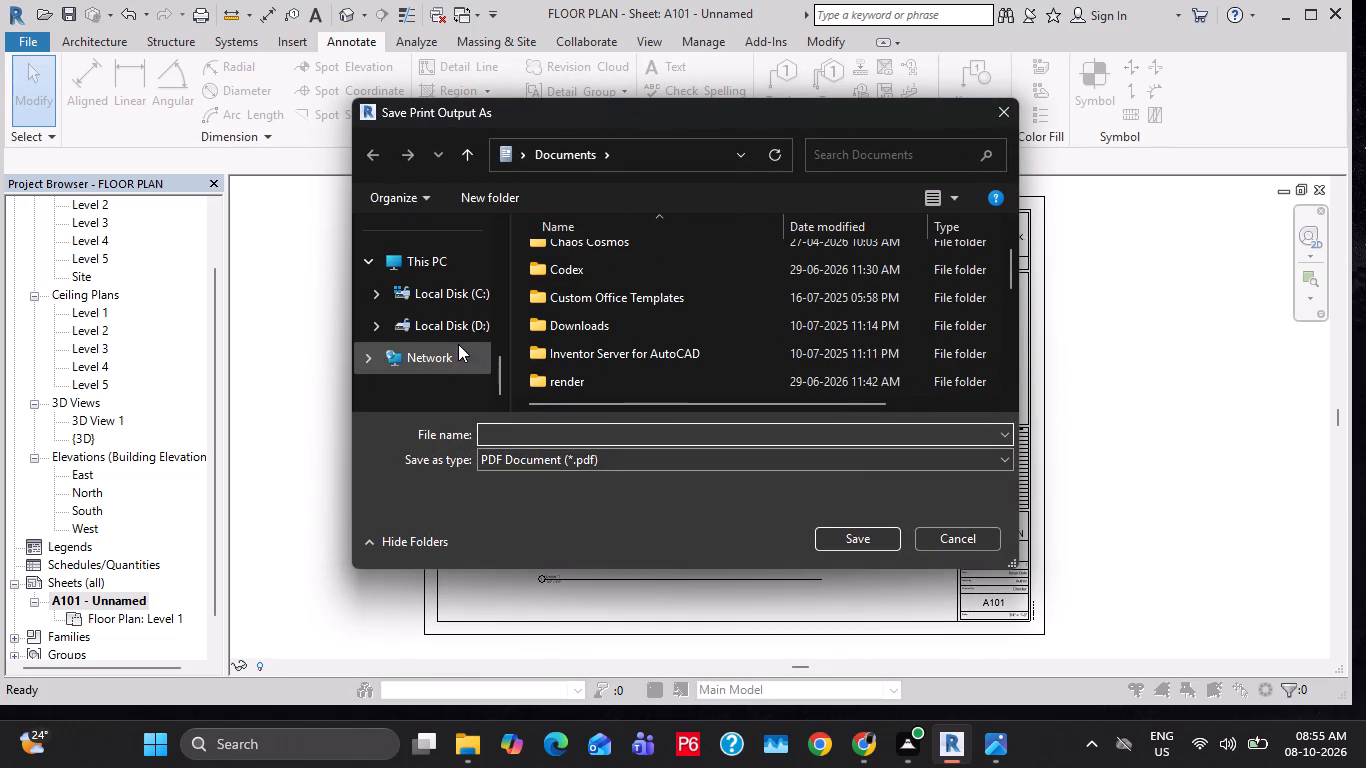
{"action": "left_click", "coordinate": [458, 334]}
{"action": "scroll", "coordinate": [573, 302], "scroll_direction": "down", "scroll_amount": 2}
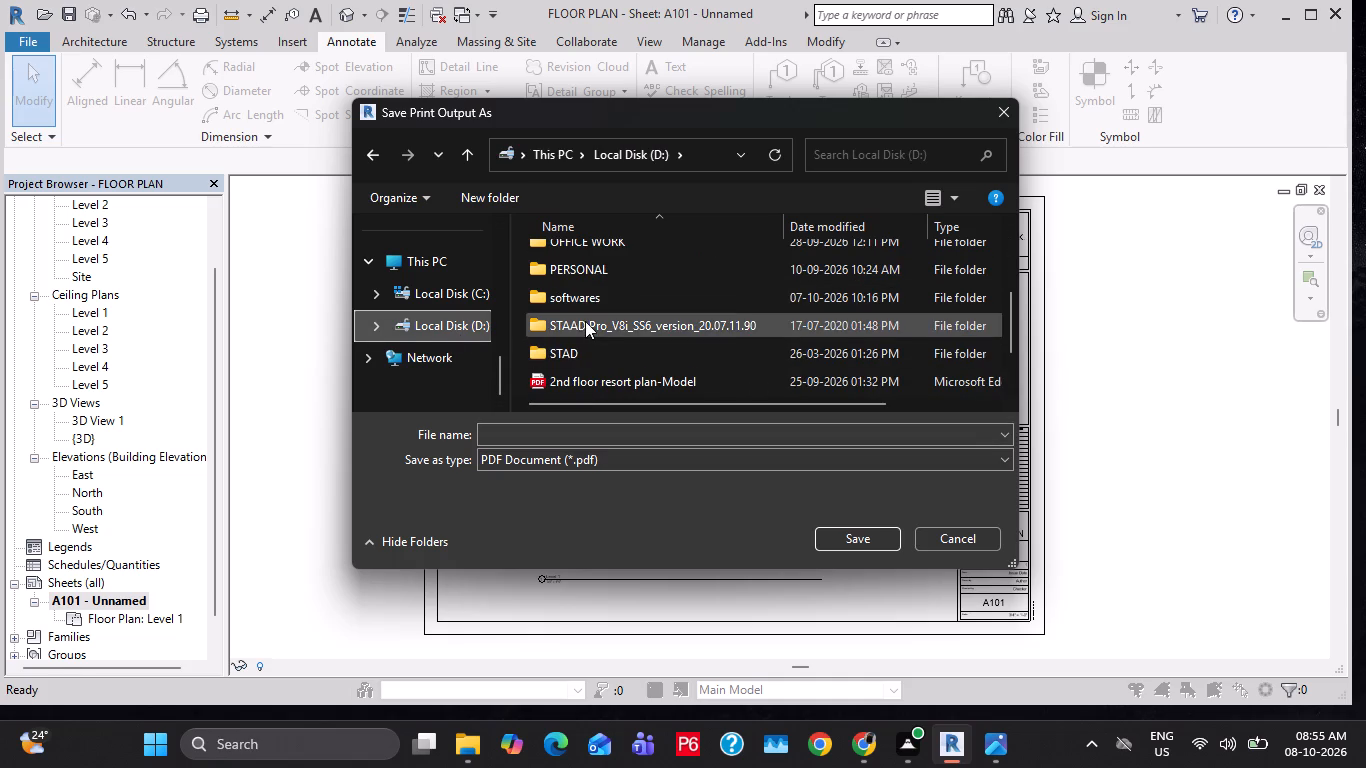
{"action": "left_click", "coordinate": [428, 253]}
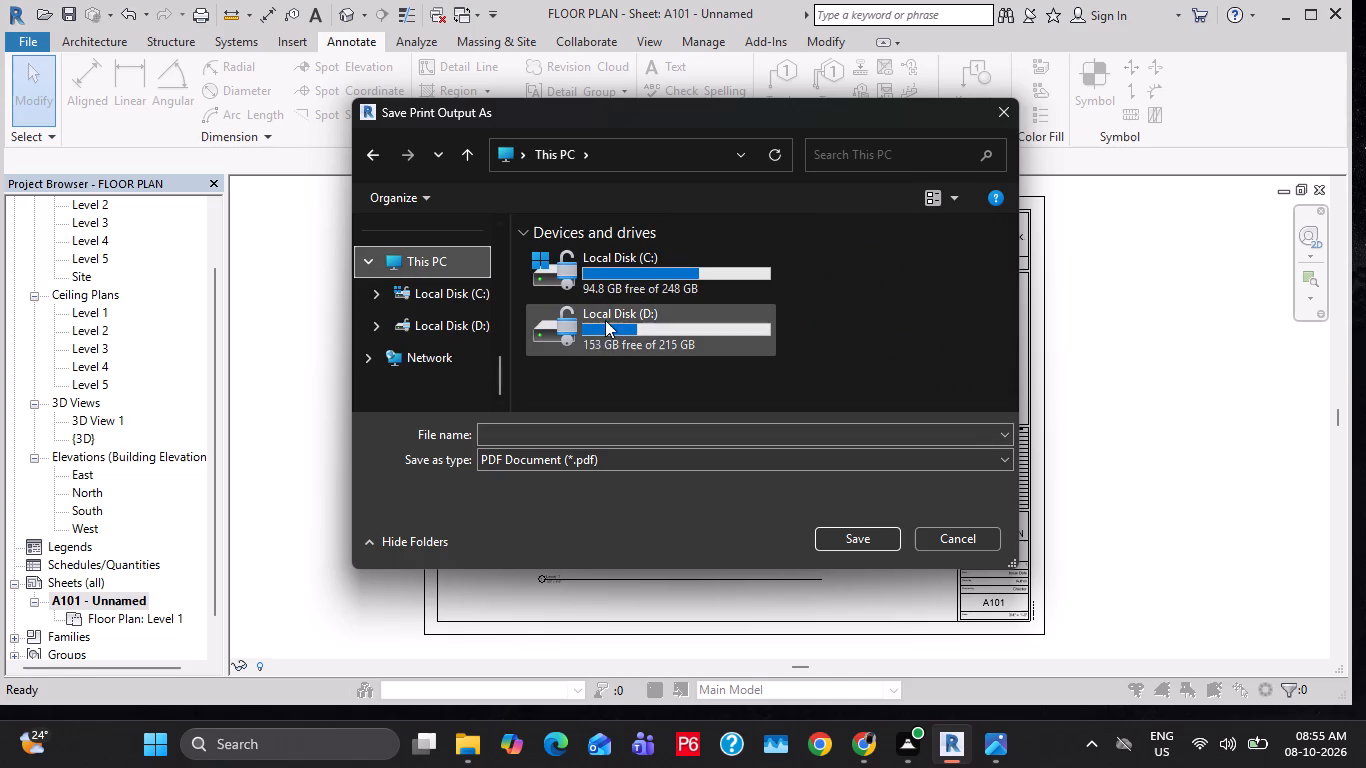
{"action": "scroll", "coordinate": [605, 320], "scroll_direction": "down", "scroll_amount": 3}
{"action": "scroll", "coordinate": [392, 312], "scroll_direction": "up", "scroll_amount": 11}
{"action": "scroll", "coordinate": [403, 350], "scroll_direction": "down", "scroll_amount": 3}
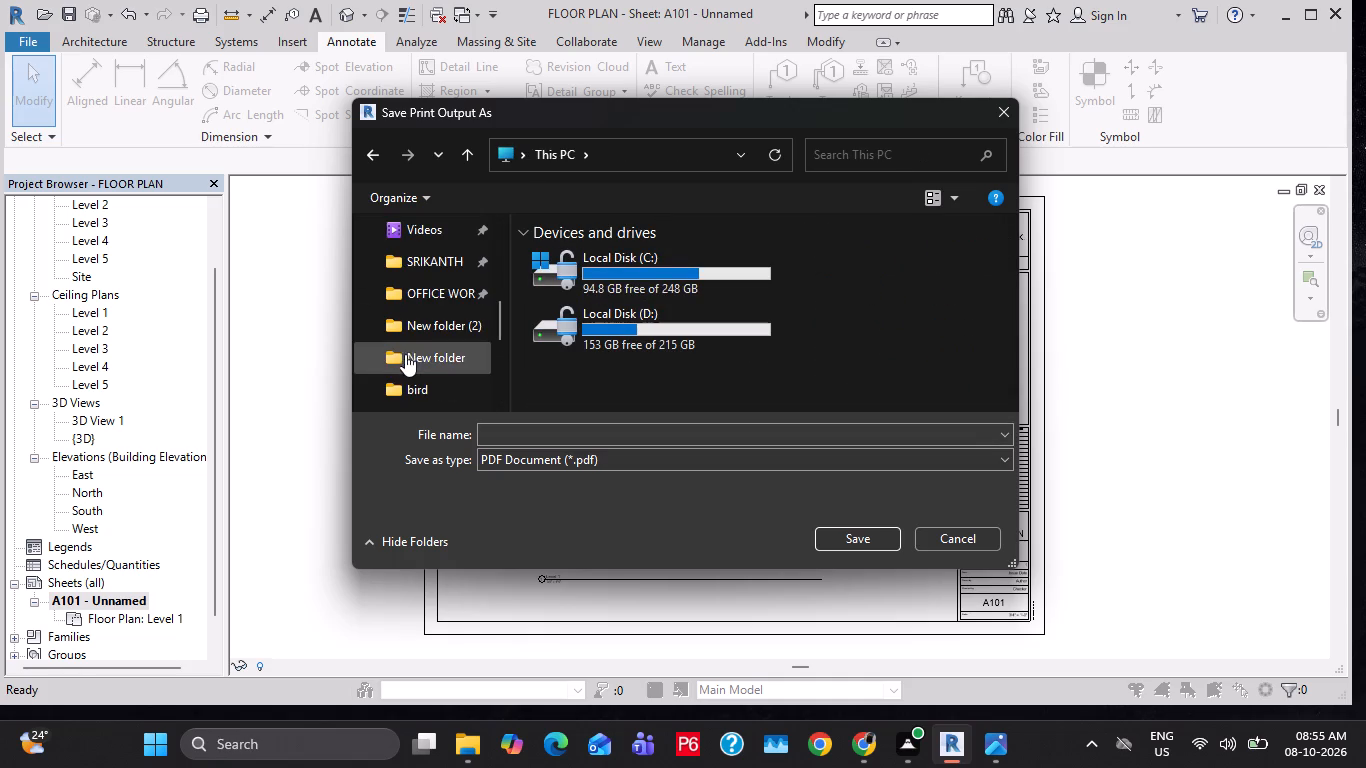
{"action": "scroll", "coordinate": [415, 347], "scroll_direction": "up", "scroll_amount": 3}
{"action": "left_click", "coordinate": [424, 367]}
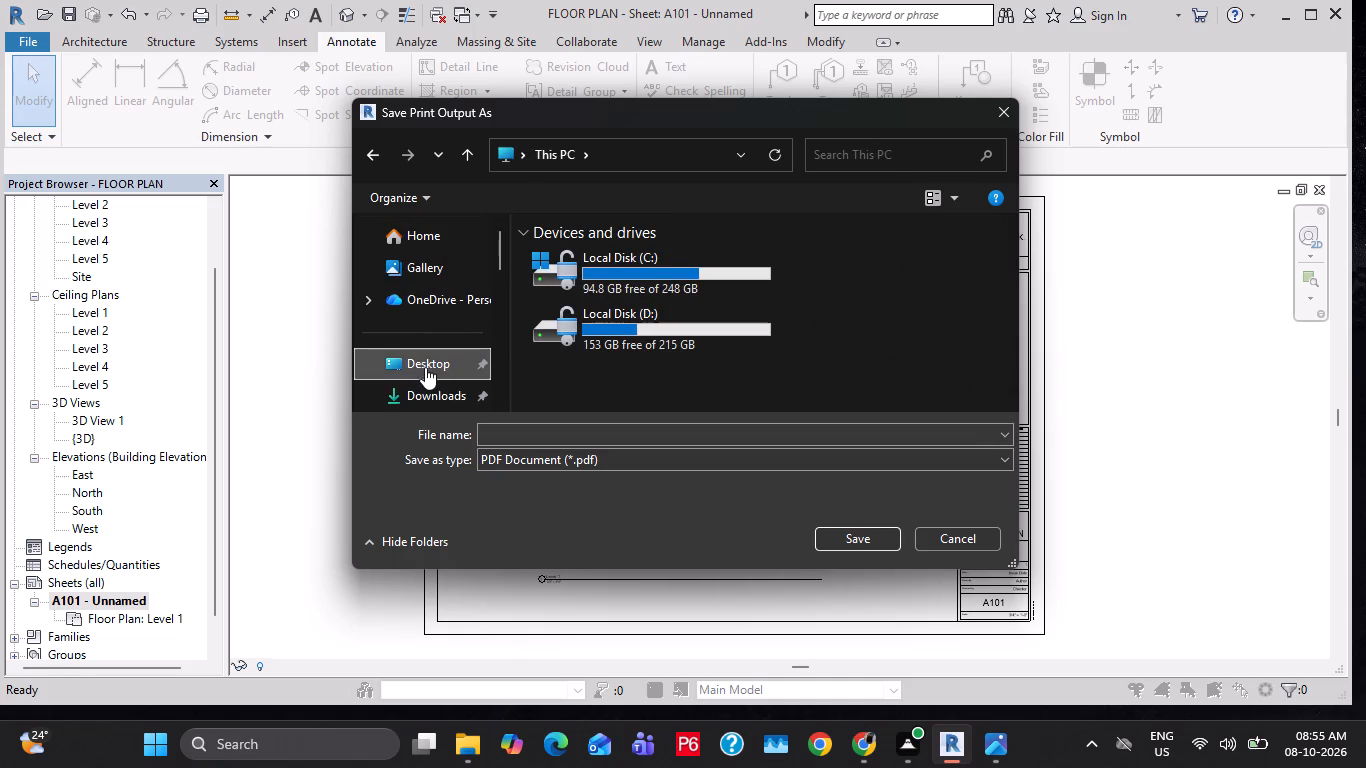
{"action": "double_click", "coordinate": [569, 290]}
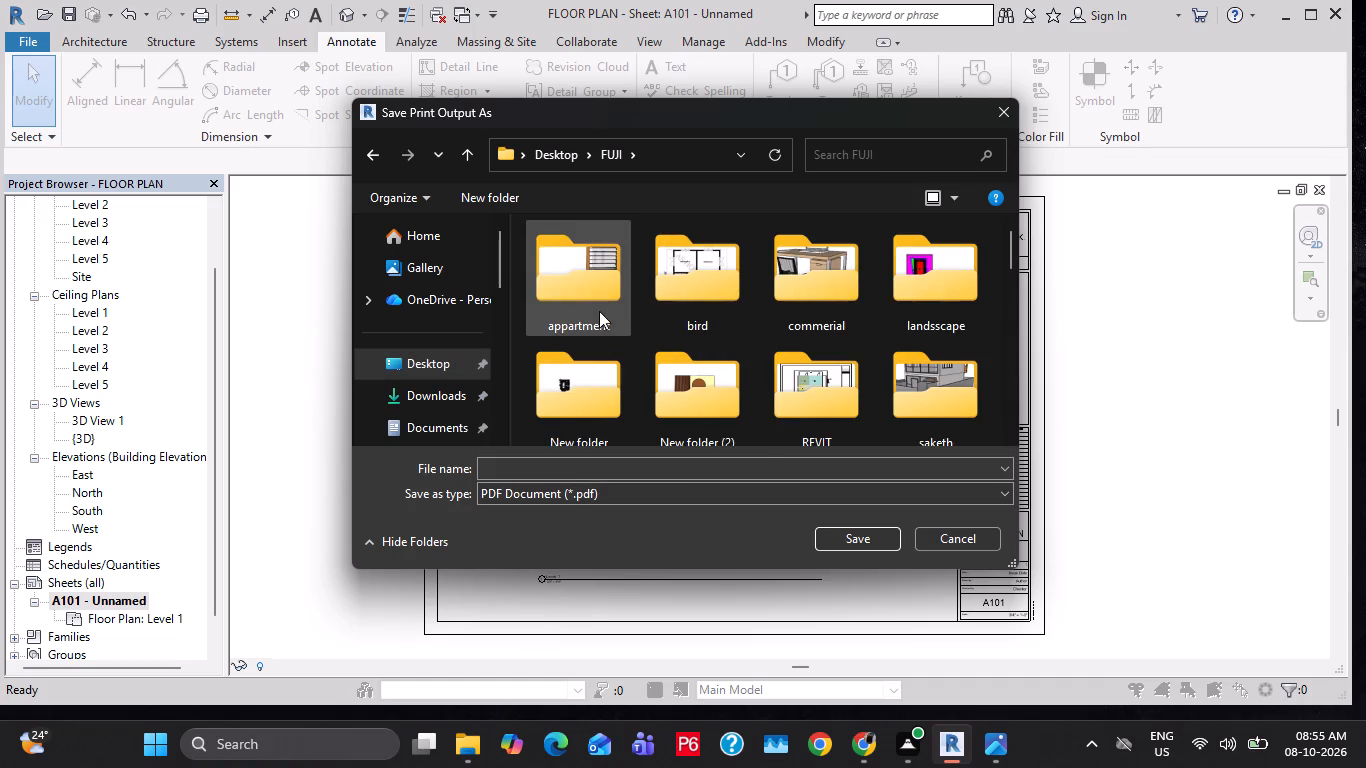
{"action": "scroll", "coordinate": [695, 361], "scroll_direction": "down", "scroll_amount": 2}
{"action": "double_click", "coordinate": [825, 251]}
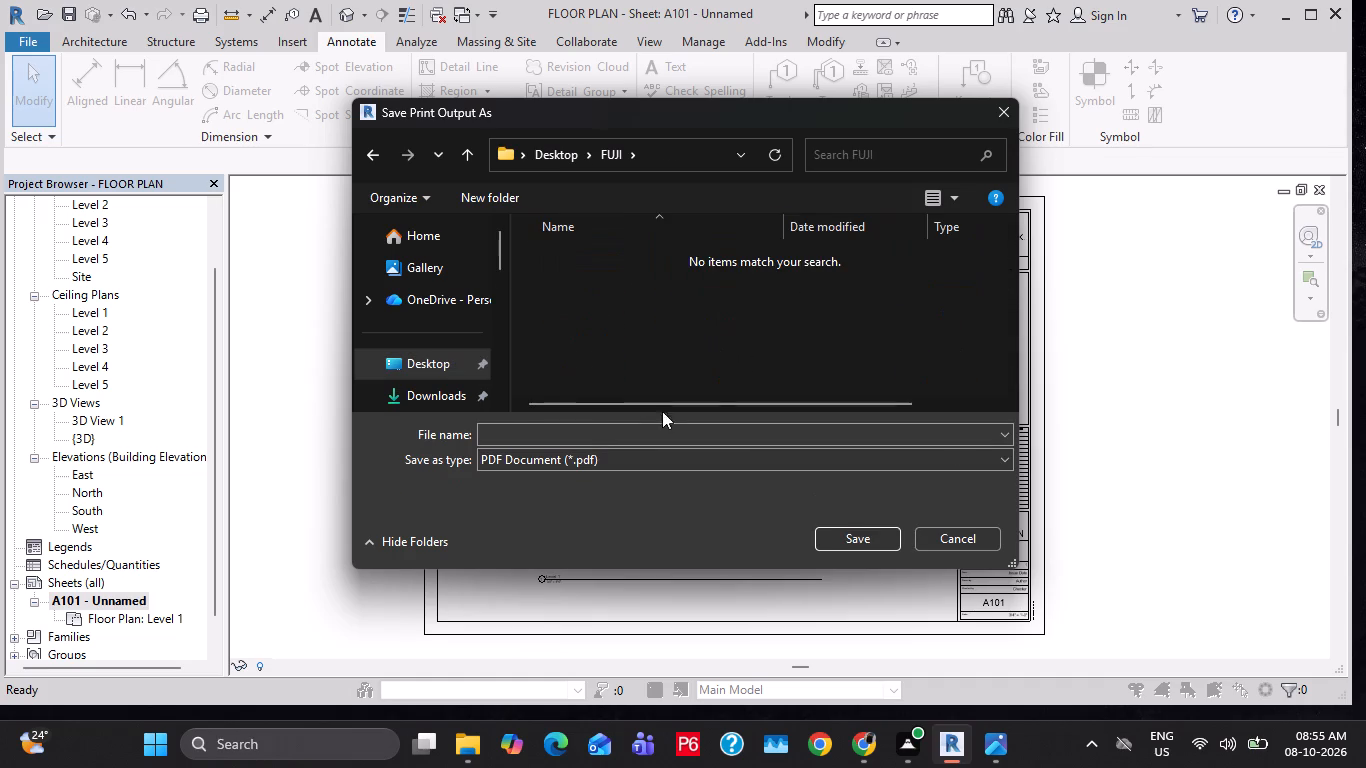
{"action": "left_click", "coordinate": [578, 432]}
{"action": "key", "text": "f"}
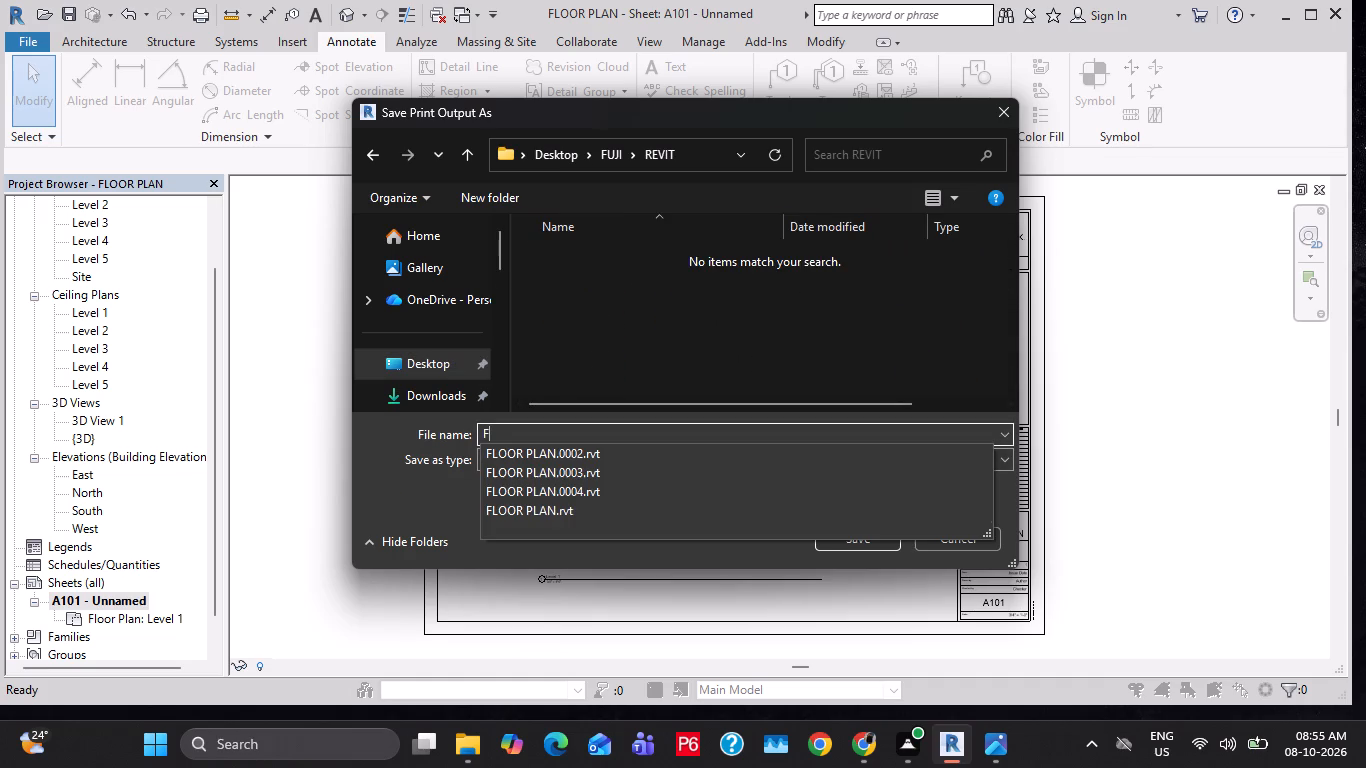
{"action": "type", "text": "LOOR PLAN"}
{"action": "key", "text": "space"}
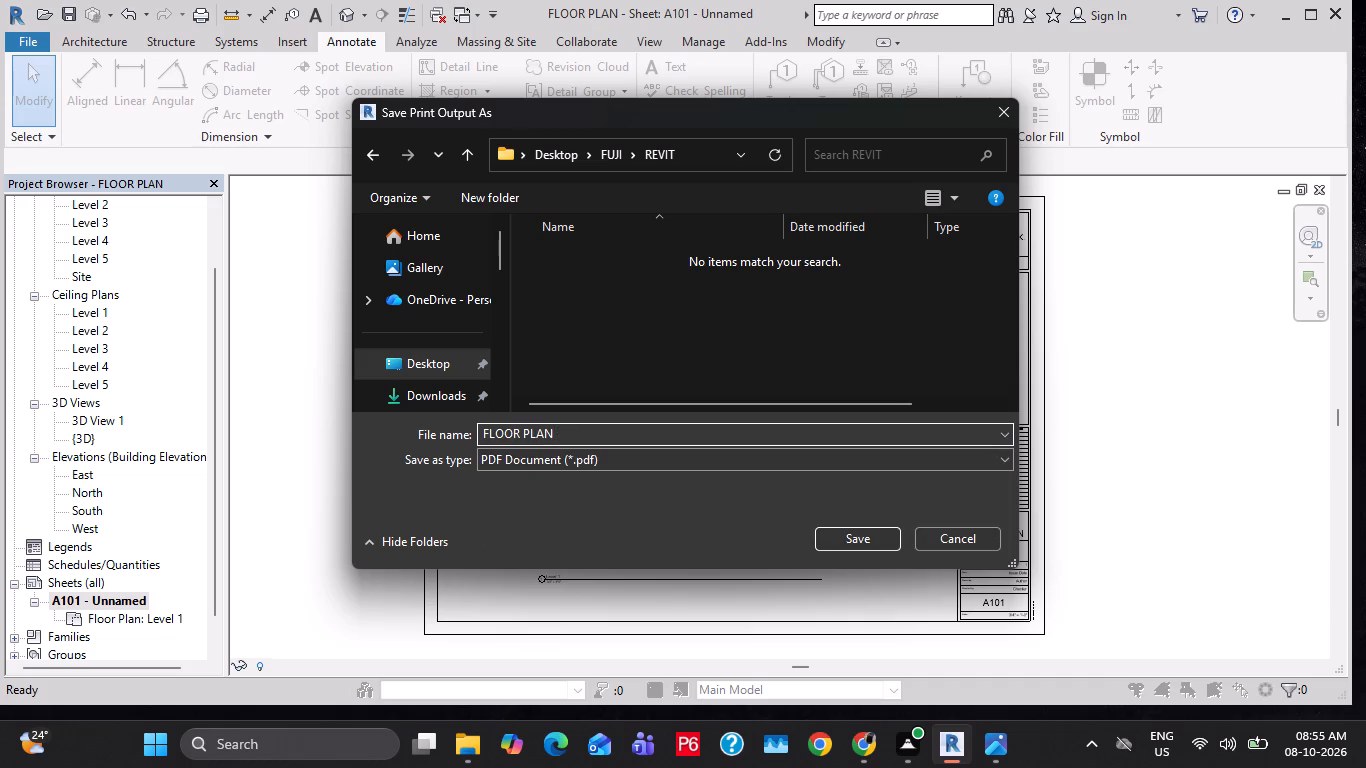
{"action": "left_click", "coordinate": [885, 535]}
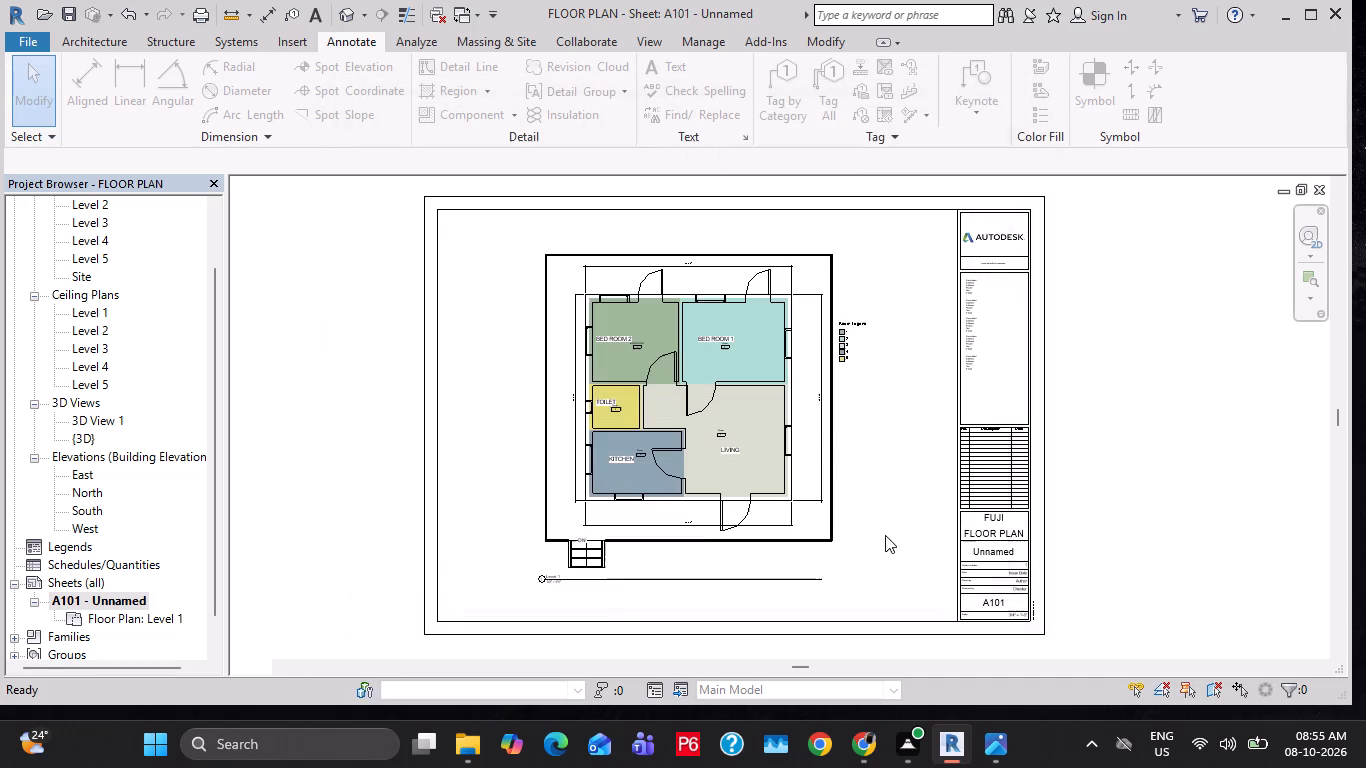
Switch to File Explorer, open the exported FLOOR PLAN PDF and check the printed sheet.
{"action": "middle_click_drag", "start_coordinate": [874, 480], "coordinate": [814, 485]}
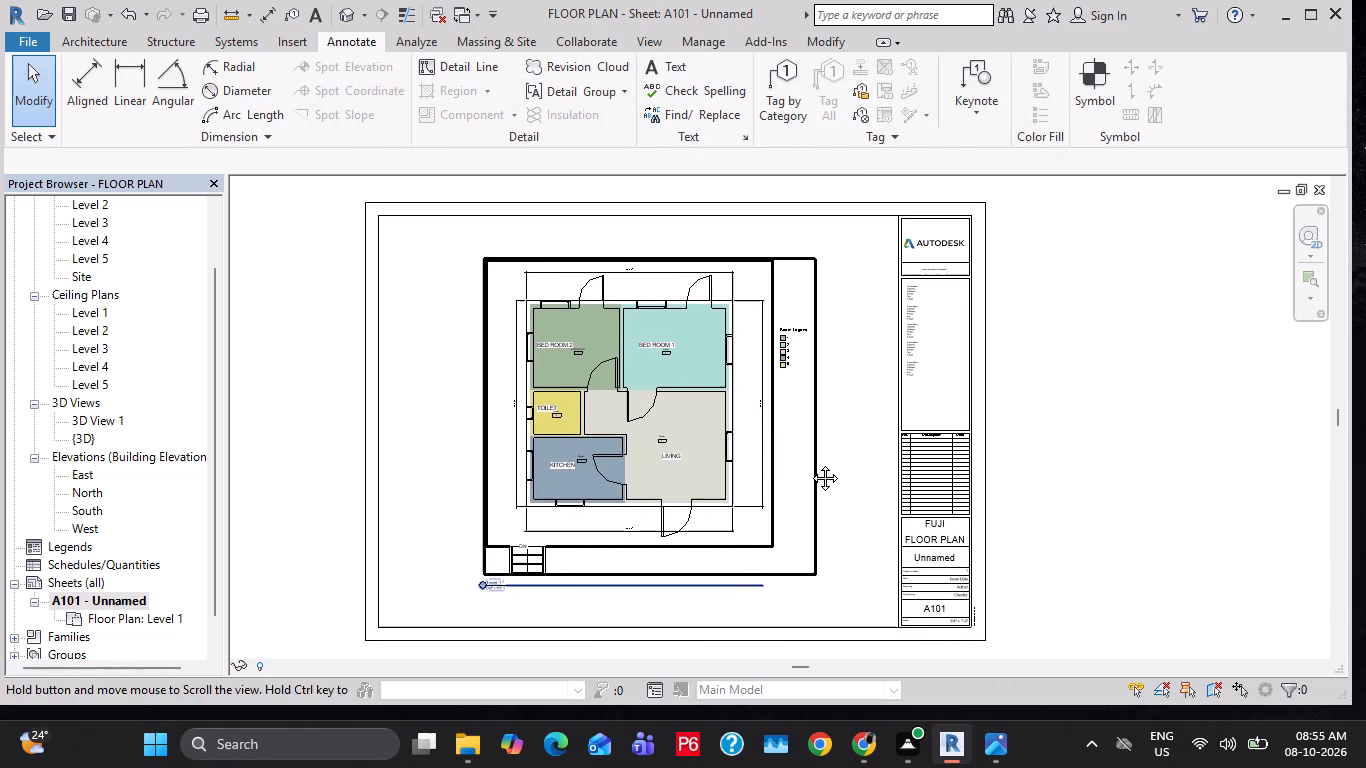
{"action": "left_click", "coordinate": [470, 750]}
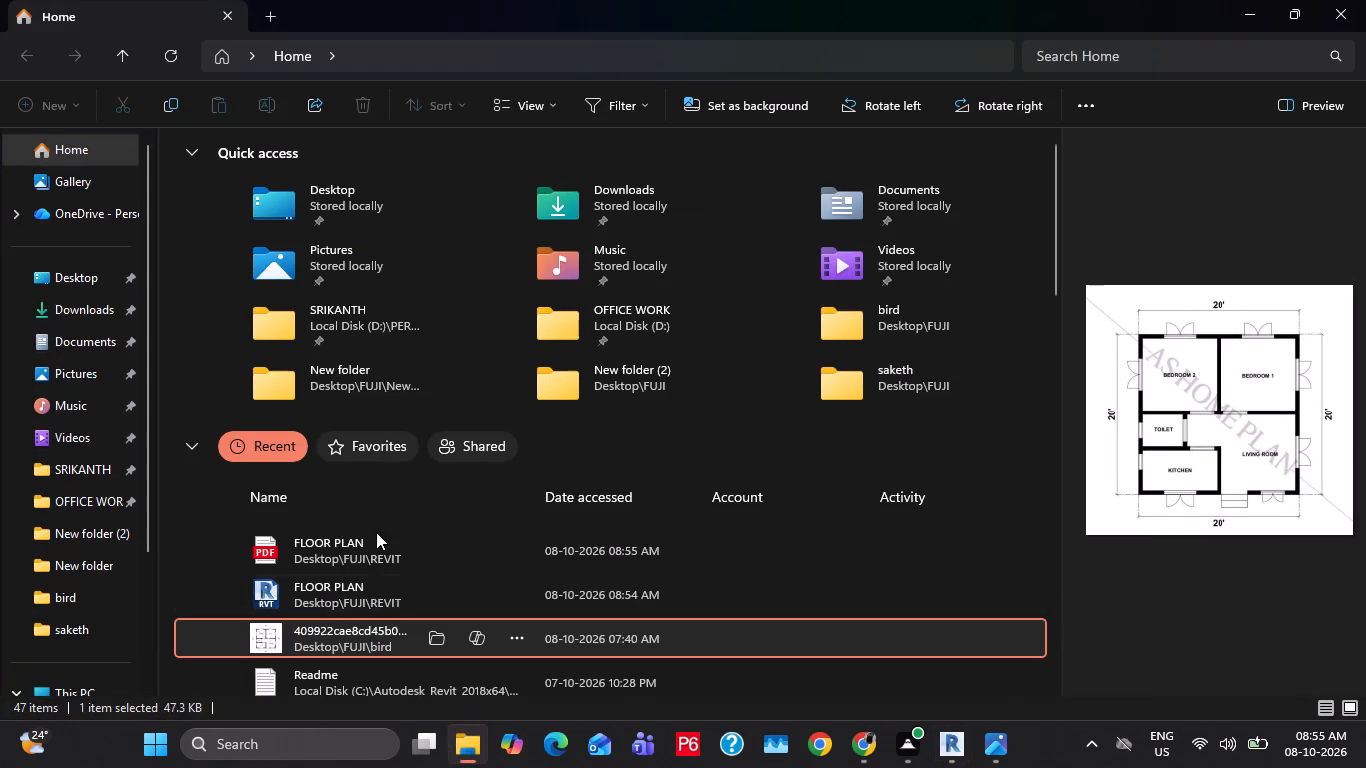
{"action": "left_click", "coordinate": [444, 549]}
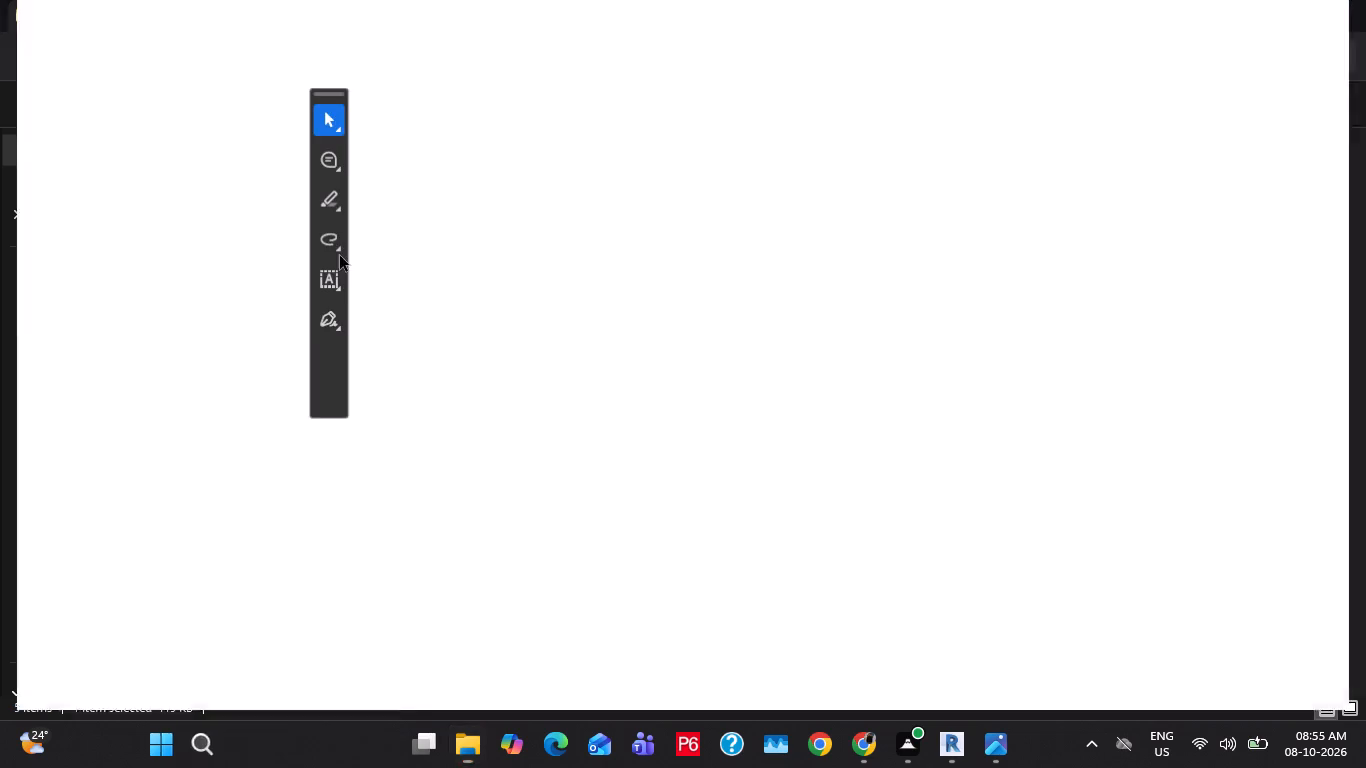
{"action": "scroll", "coordinate": [825, 427], "scroll_direction": "down", "scroll_amount": 8}
{"action": "scroll", "coordinate": [838, 418], "scroll_direction": "up", "scroll_amount": 3}
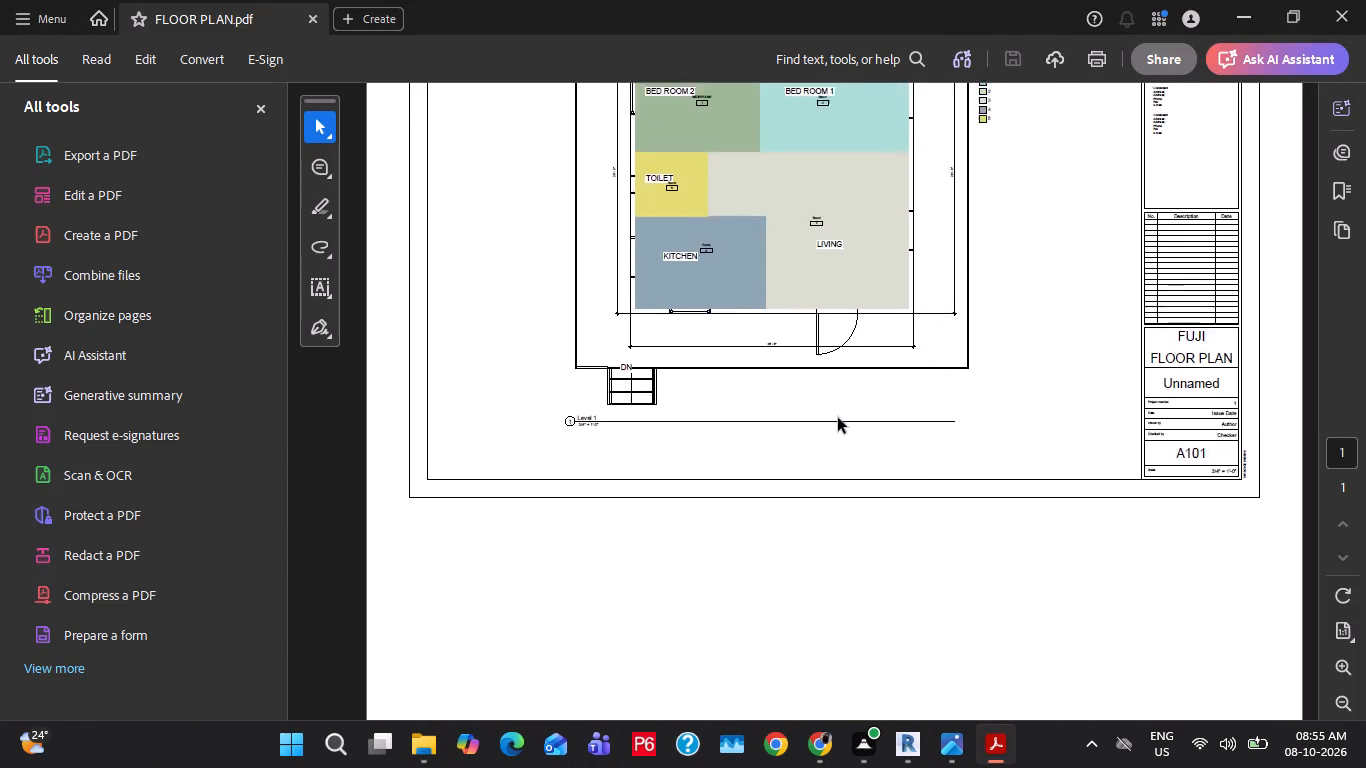
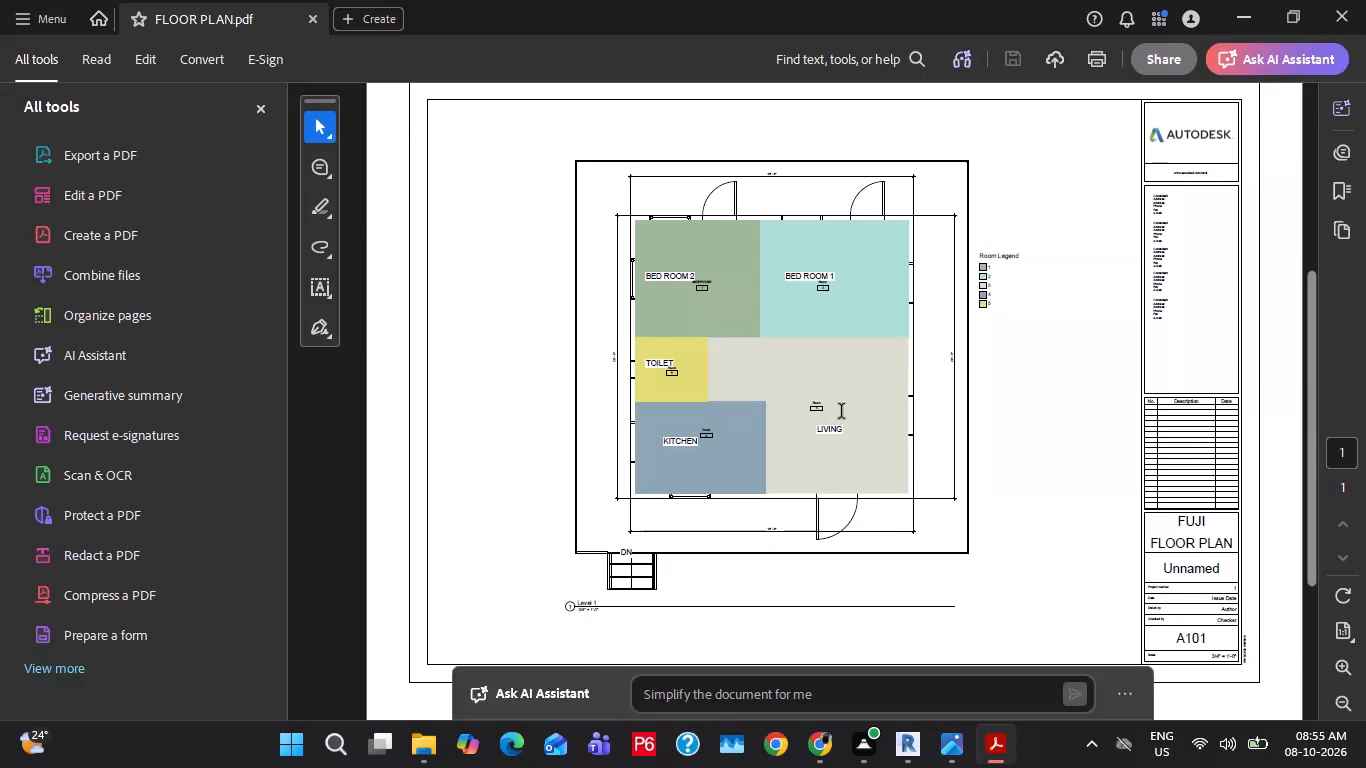
Close the FLOOR PLAN PDF and the File Explorer window and return to Revit.
{"action": "scroll", "coordinate": [842, 412], "scroll_direction": "up", "scroll_amount": 1}
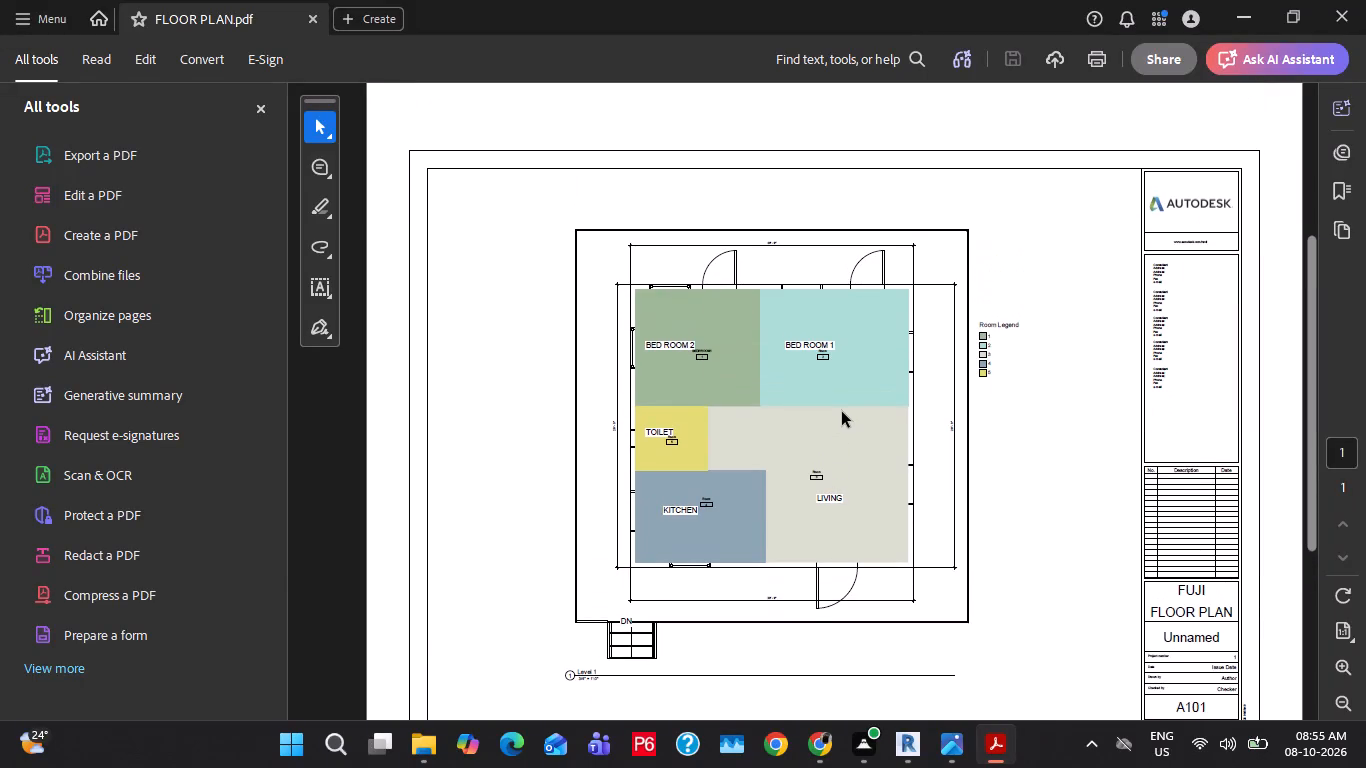
{"action": "left_click", "coordinate": [1359, 28]}
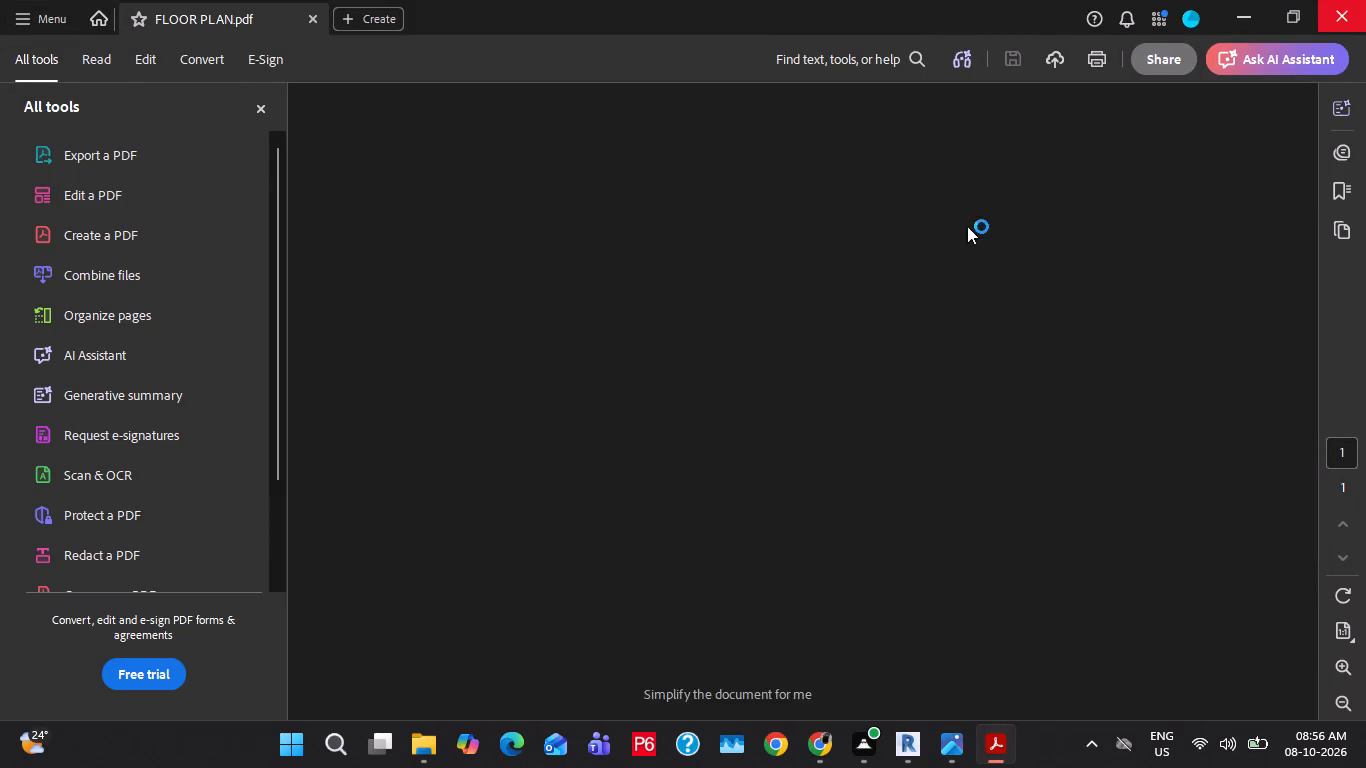
{"action": "left_click", "coordinate": [1324, 14]}
Save the FLOOR PLAN project with sheet A101 open.
{"action": "middle_click_drag", "start_coordinate": [756, 390], "coordinate": [769, 369]}
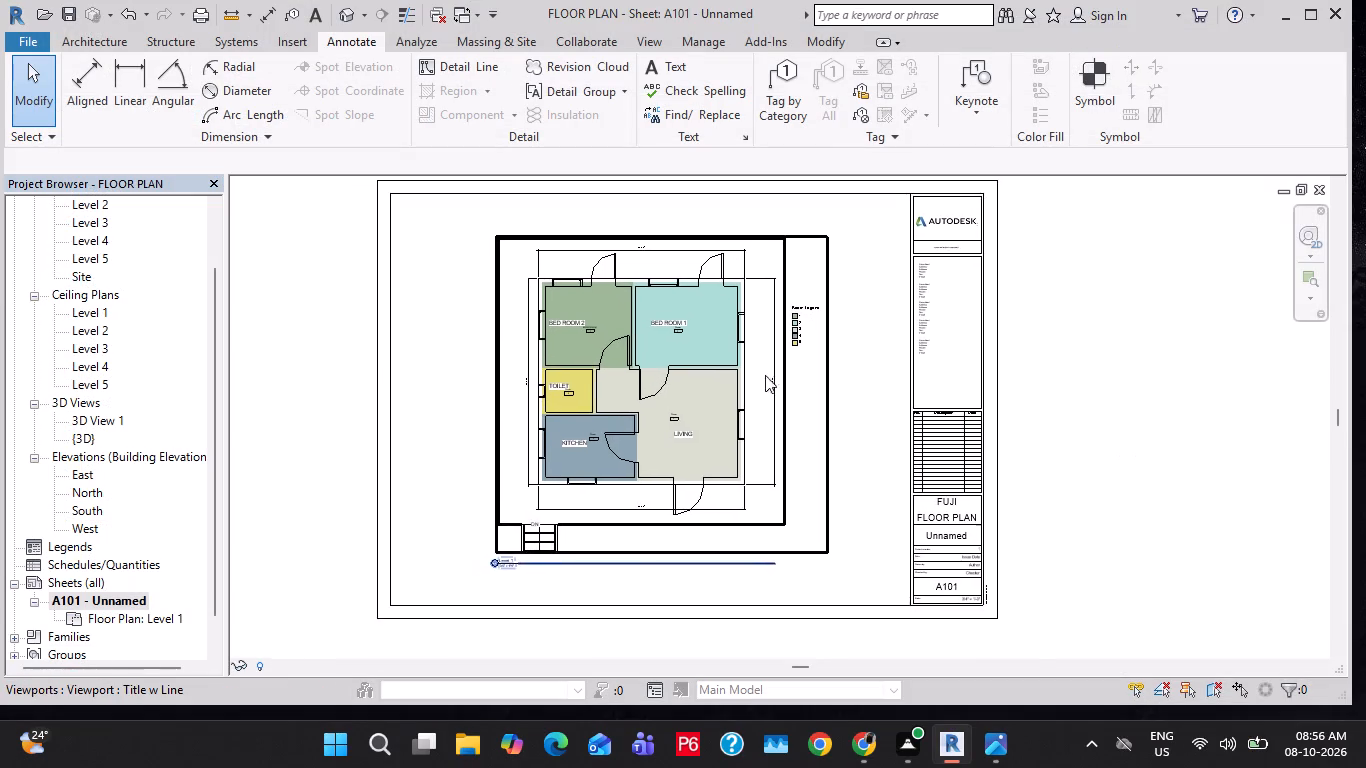
{"action": "scroll", "coordinate": [730, 426], "scroll_direction": "up", "scroll_amount": 2}
{"action": "middle_click_drag", "start_coordinate": [705, 477], "coordinate": [702, 437]}
{"action": "key", "text": "ctrl+s"}
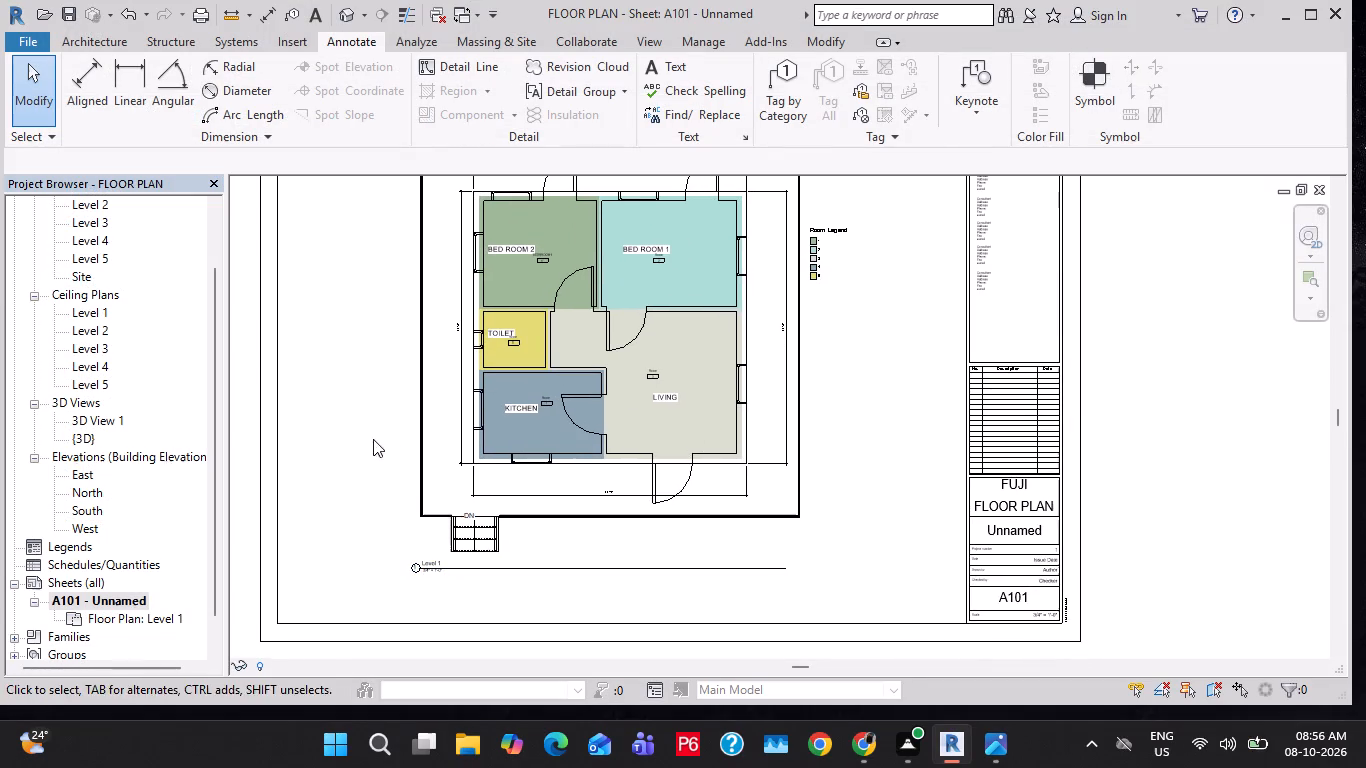
{"action": "scroll", "coordinate": [69, 554], "scroll_direction": "up", "scroll_amount": 6}
{"action": "scroll", "coordinate": [146, 402], "scroll_direction": "down", "scroll_amount": 4}
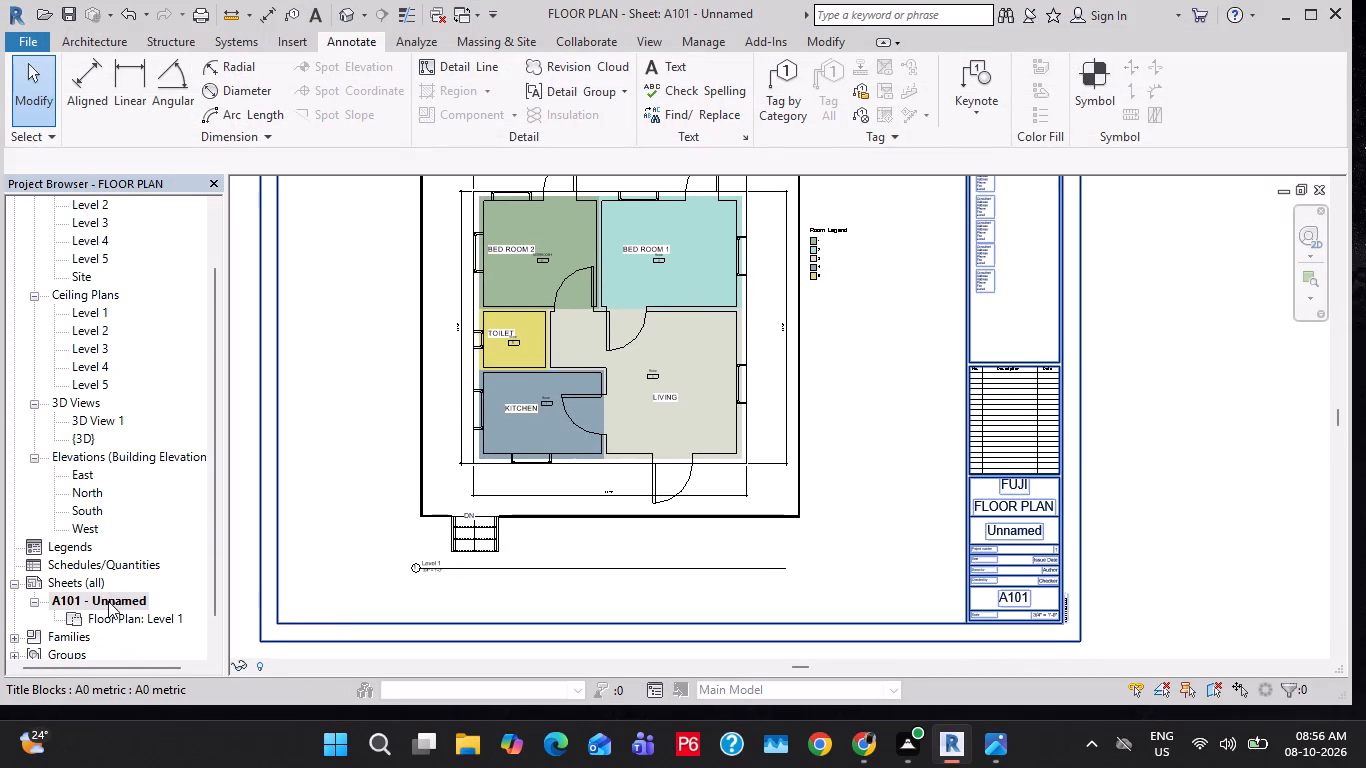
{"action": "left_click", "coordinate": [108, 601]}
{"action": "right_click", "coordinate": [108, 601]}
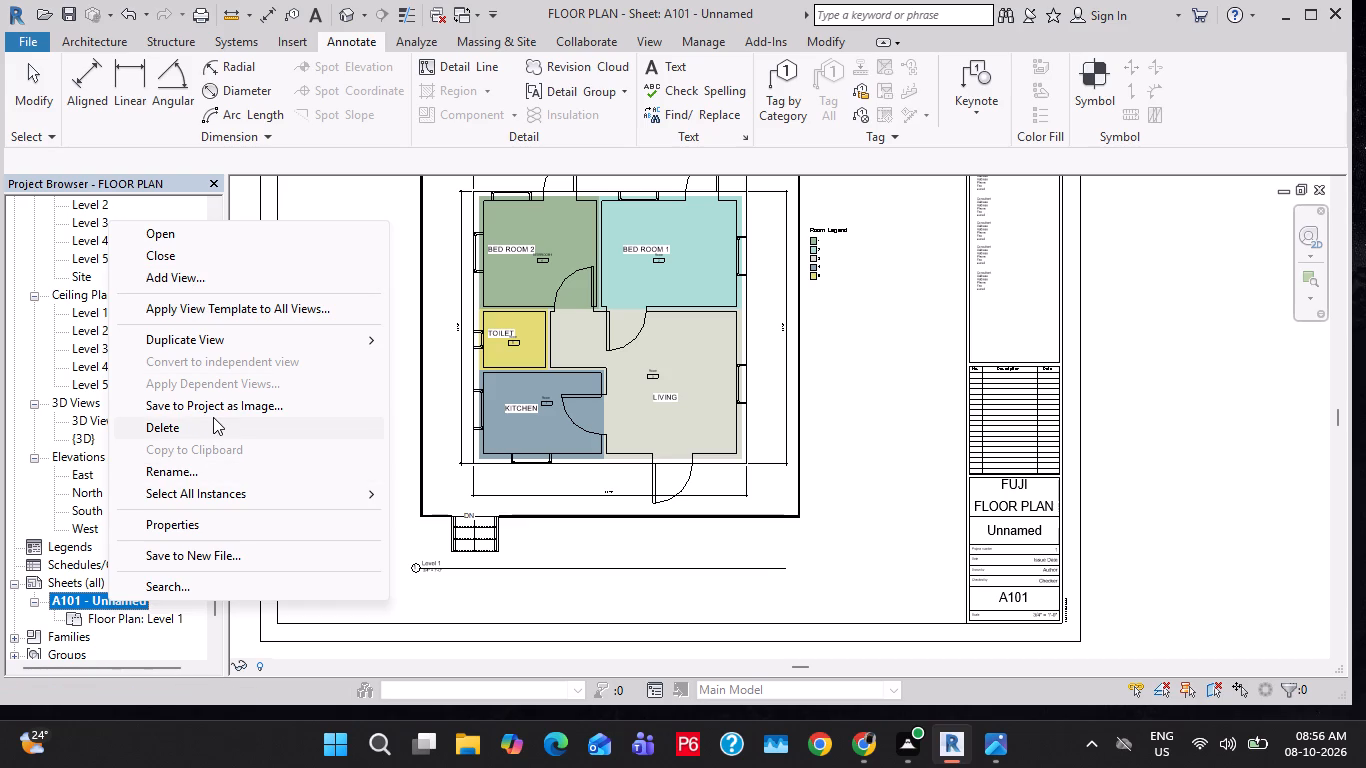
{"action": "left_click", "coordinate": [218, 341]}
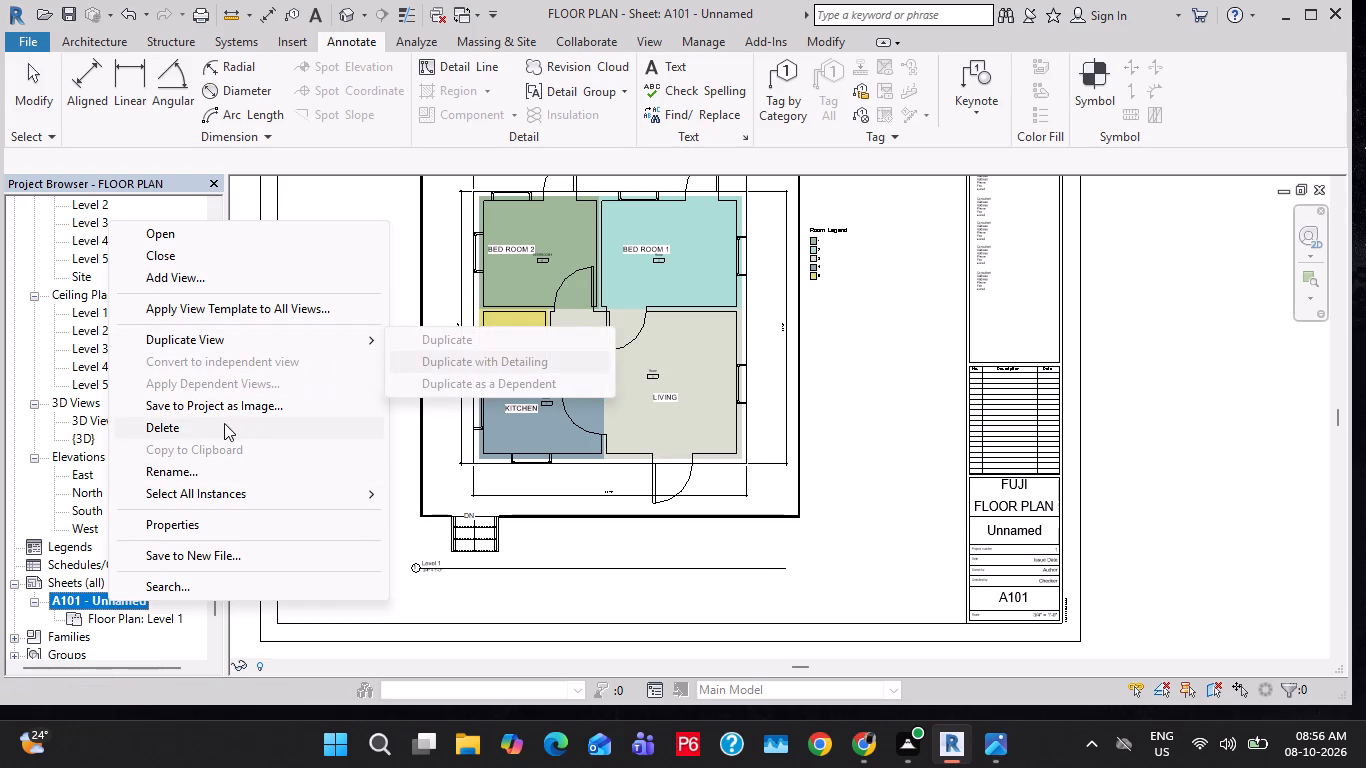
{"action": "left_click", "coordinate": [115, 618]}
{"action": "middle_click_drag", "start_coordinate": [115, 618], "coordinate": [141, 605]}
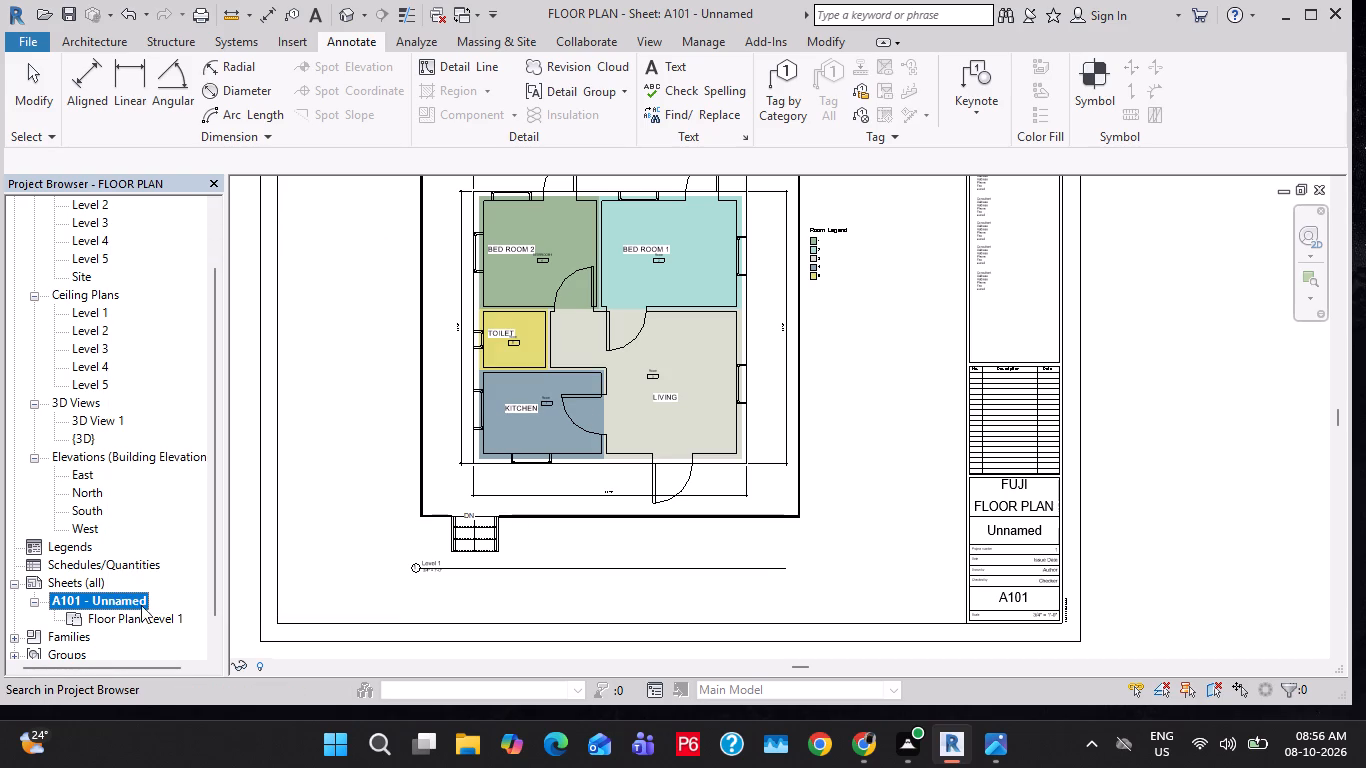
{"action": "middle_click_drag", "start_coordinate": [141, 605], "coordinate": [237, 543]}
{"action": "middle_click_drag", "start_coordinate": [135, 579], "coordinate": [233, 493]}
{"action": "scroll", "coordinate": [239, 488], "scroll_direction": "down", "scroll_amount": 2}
Create a new sheet using the A0 metric title block.
{"action": "left_click", "coordinate": [45, 583]}
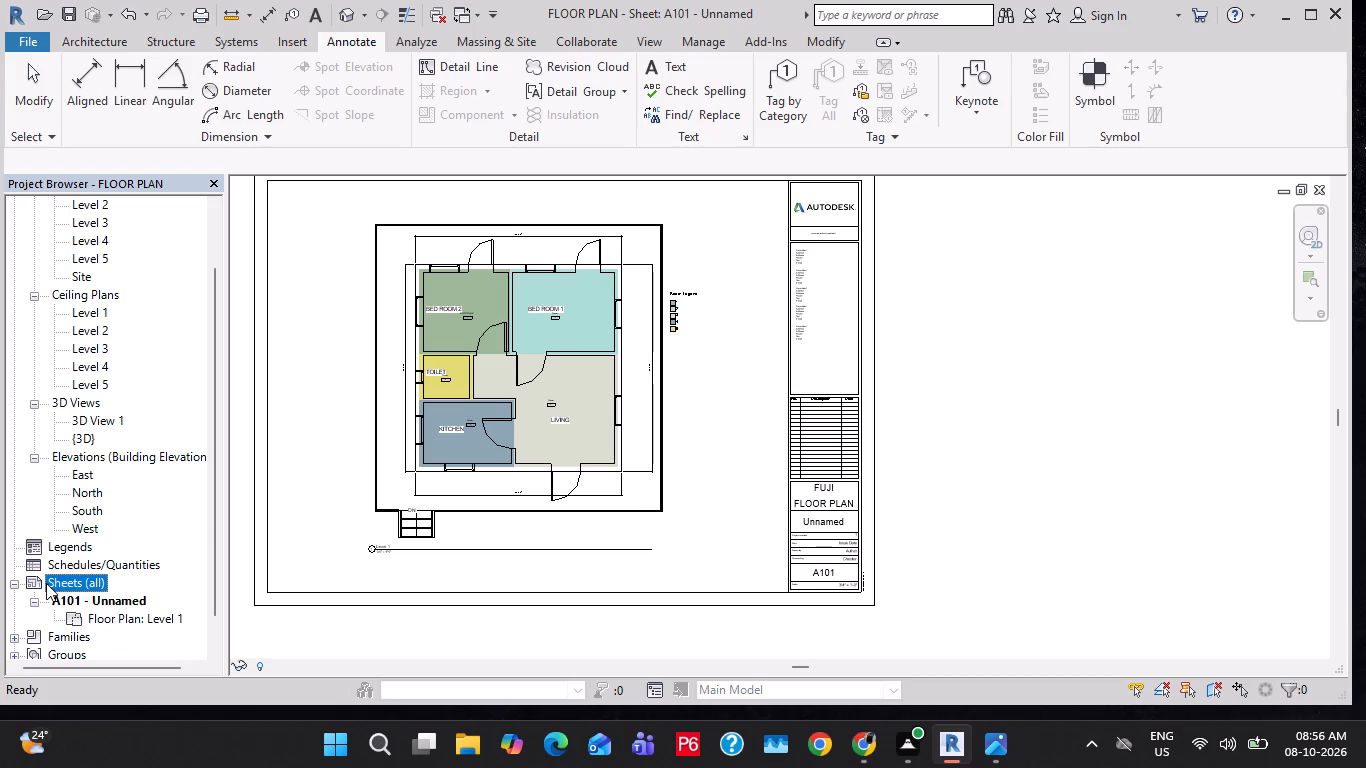
{"action": "right_click", "coordinate": [46, 583]}
{"action": "right_click", "coordinate": [92, 582]}
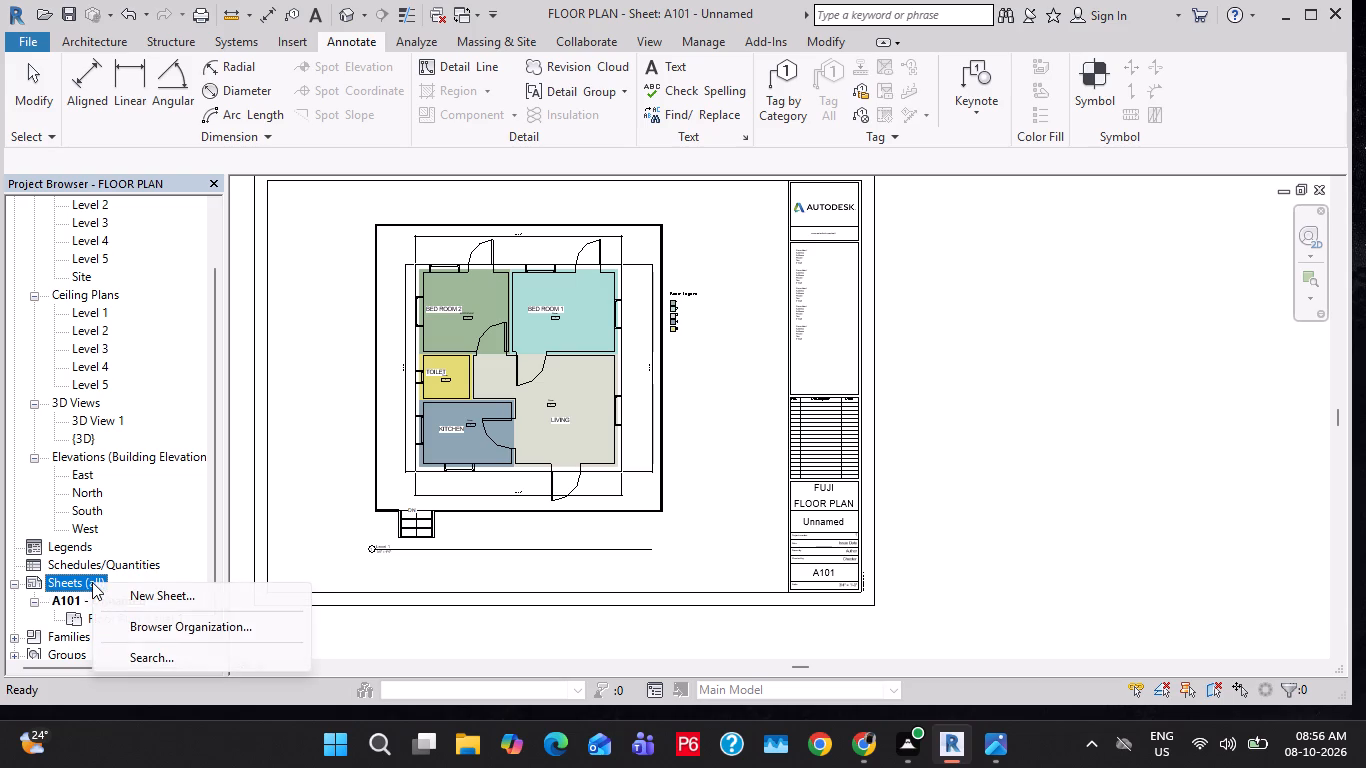
{"action": "left_click", "coordinate": [154, 597]}
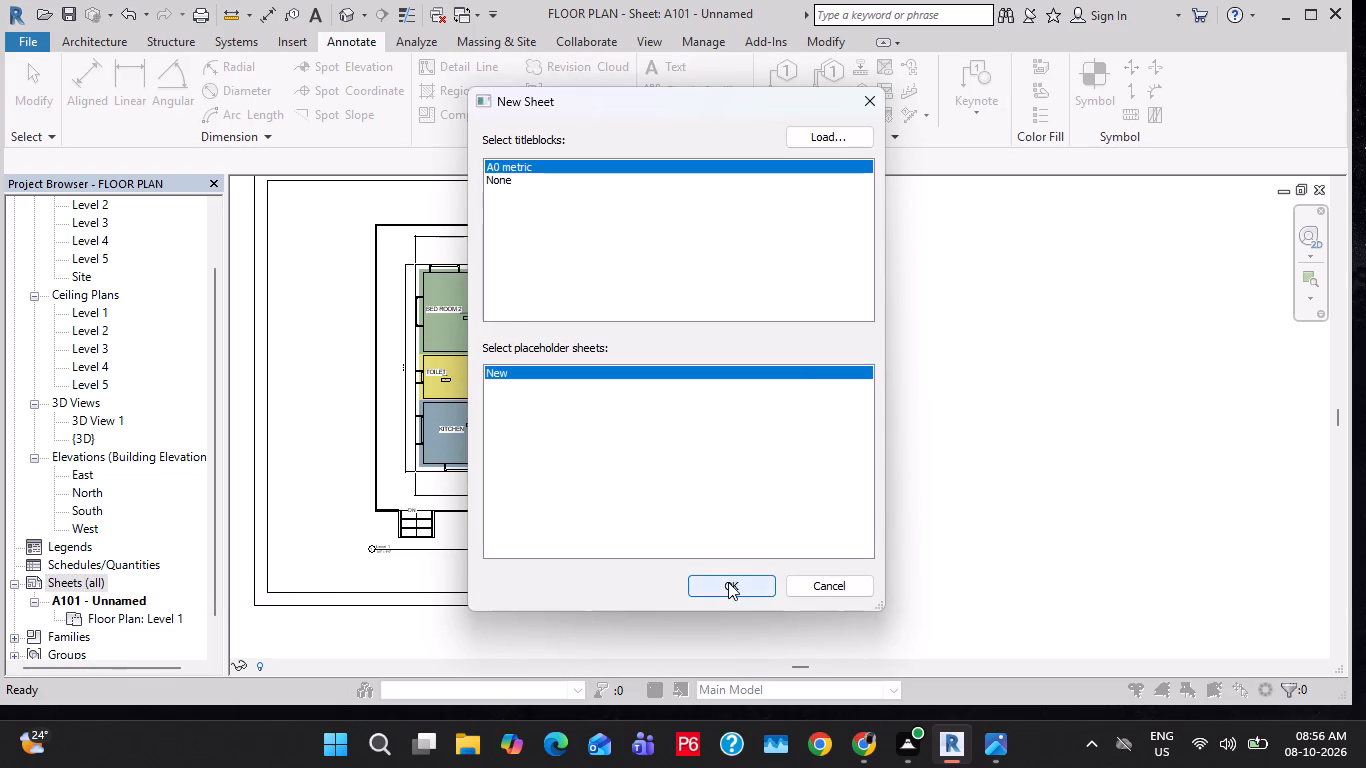
{"action": "left_click", "coordinate": [728, 582]}
Open the {3D} view and orbit the house to an elevated corner view showing the roof and back facade.
{"action": "scroll", "coordinate": [740, 403], "scroll_direction": "down", "scroll_amount": 2}
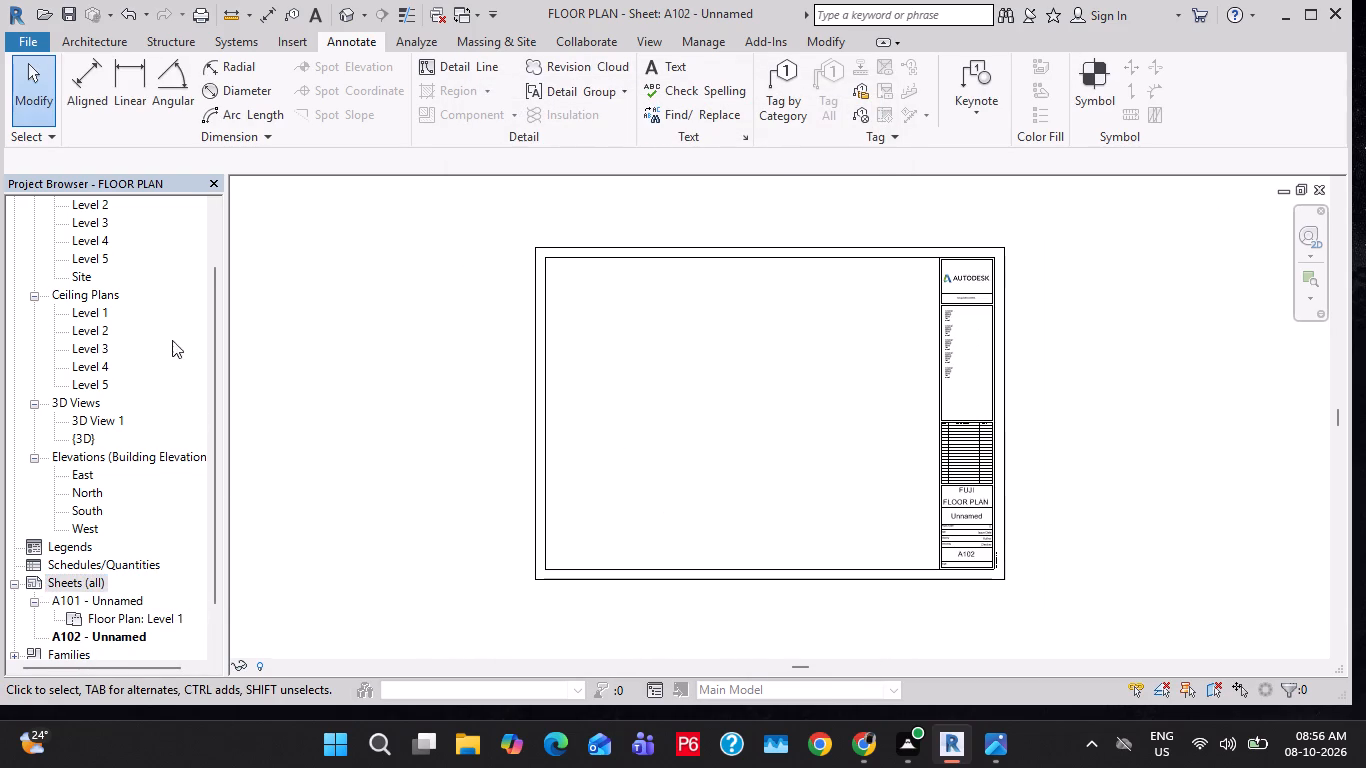
{"action": "scroll", "coordinate": [123, 377], "scroll_direction": "down", "scroll_amount": 6}
{"action": "scroll", "coordinate": [129, 441], "scroll_direction": "up", "scroll_amount": 8}
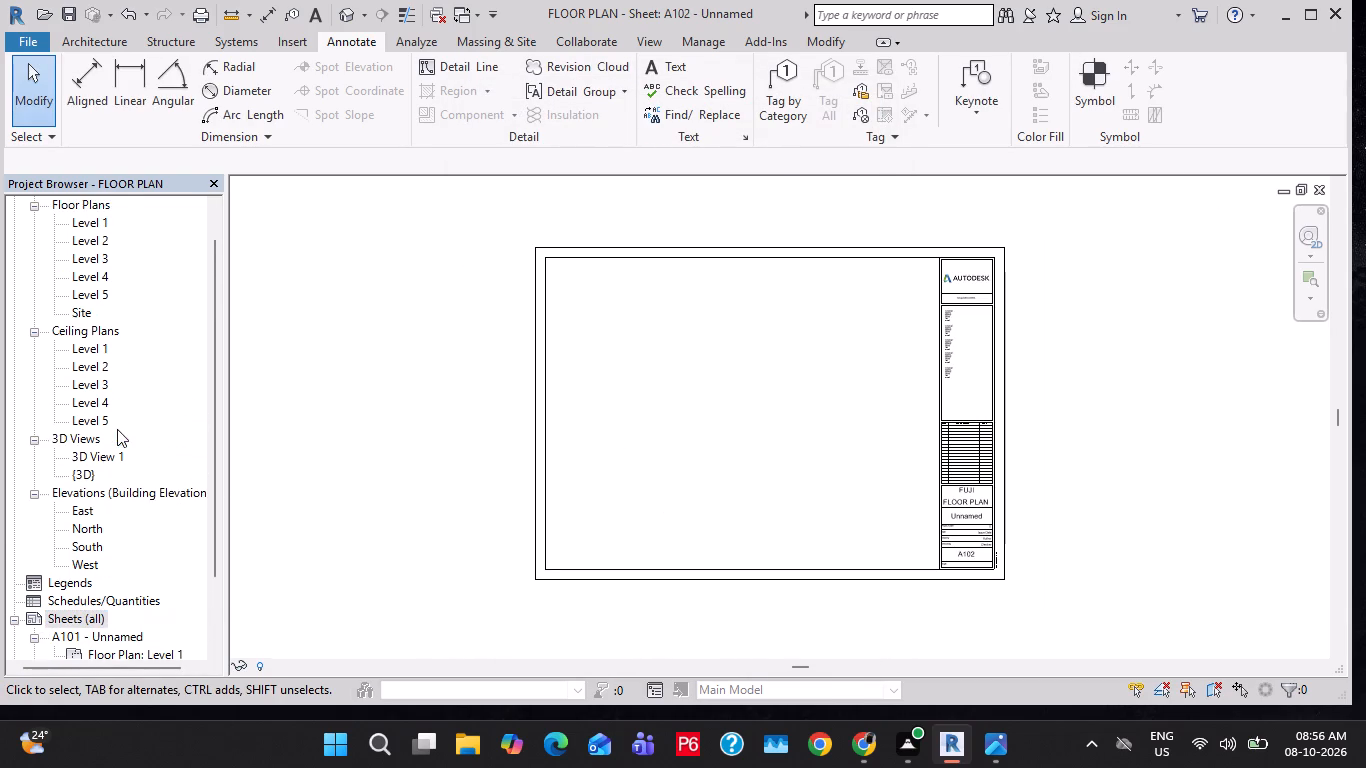
{"action": "scroll", "coordinate": [117, 424], "scroll_direction": "up", "scroll_amount": 4}
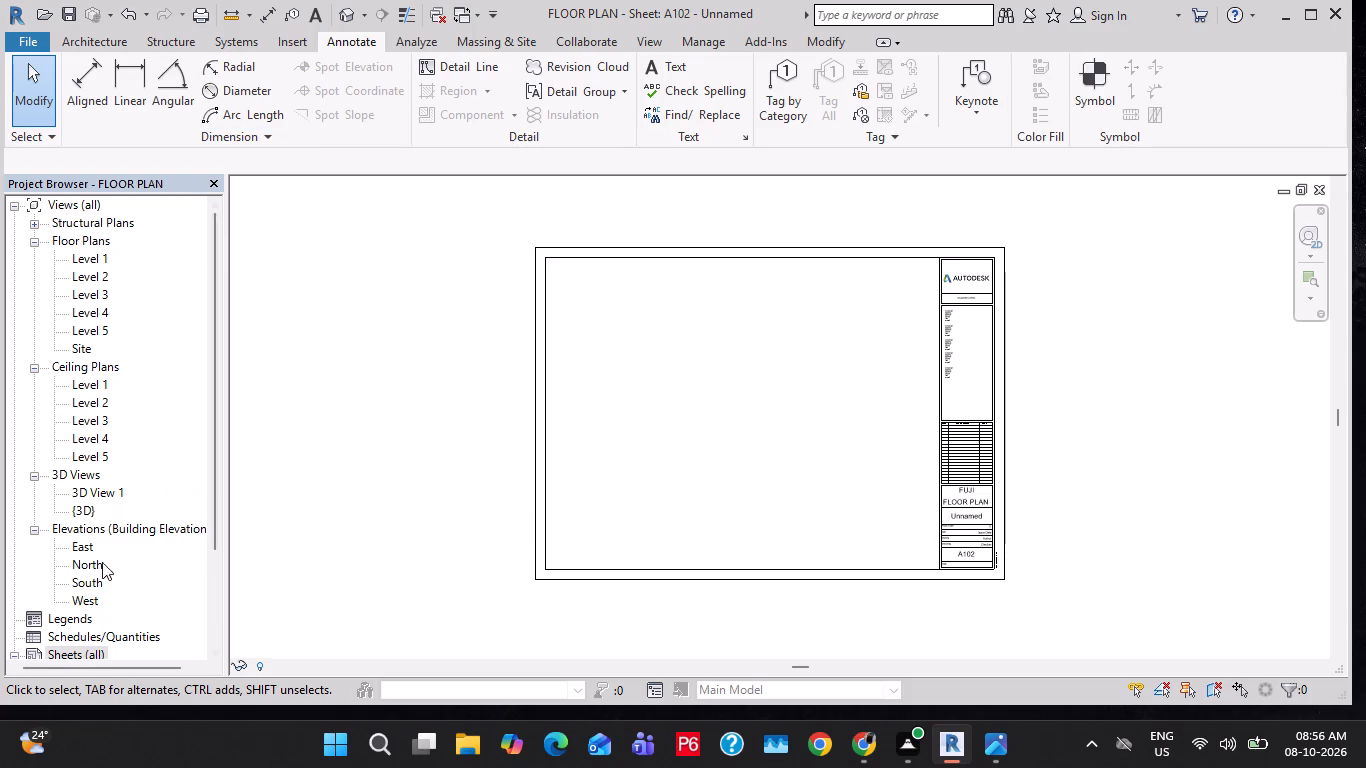
{"action": "double_click", "coordinate": [75, 508]}
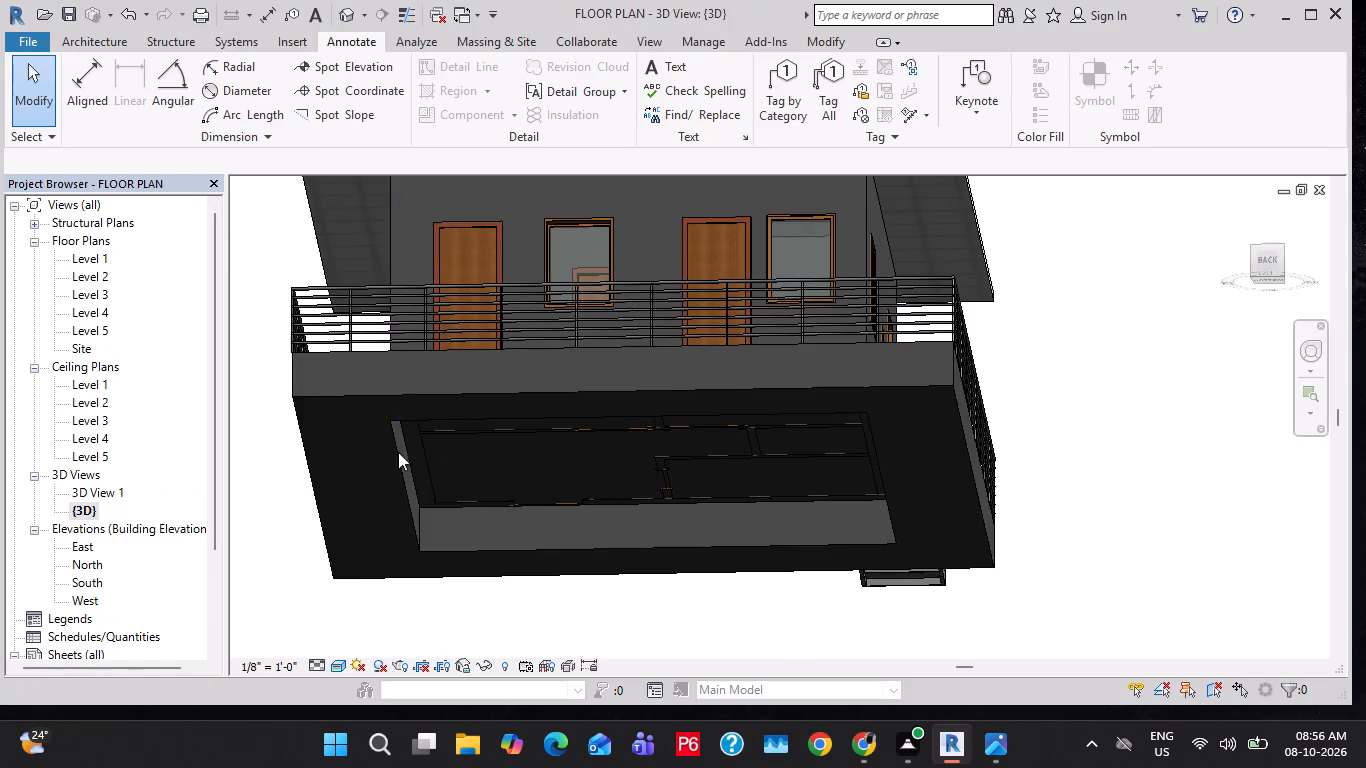
{"action": "scroll", "coordinate": [504, 417], "scroll_direction": "down", "scroll_amount": 2}
{"action": "middle_click_drag", "start_coordinate": [591, 413], "coordinate": [615, 433]}
{"action": "middle_click_drag", "start_coordinate": [775, 405], "coordinate": [767, 528], "text": "shift"}
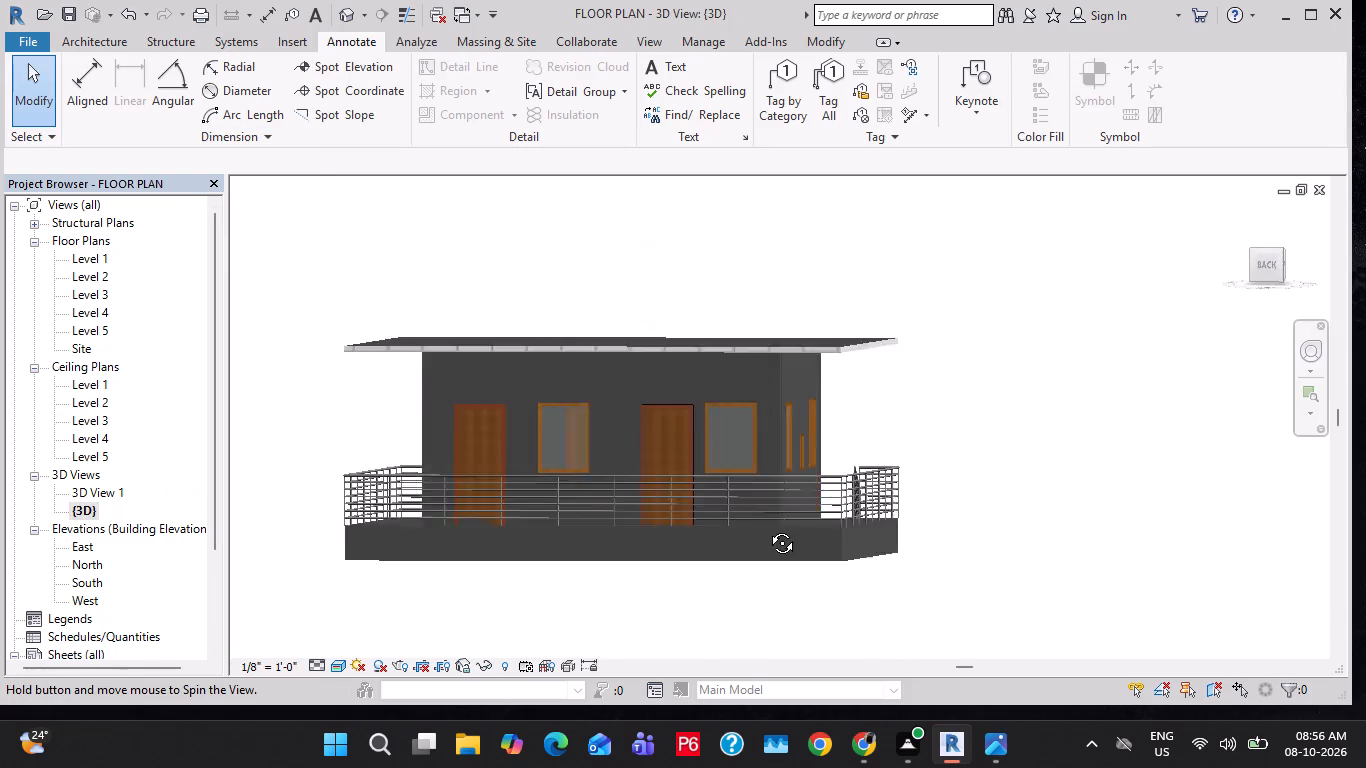
{"action": "middle_click_drag", "start_coordinate": [767, 528], "coordinate": [853, 568], "text": "shift"}
{"action": "scroll", "coordinate": [648, 406], "scroll_direction": "down", "scroll_amount": 2}
{"action": "middle_click_drag", "start_coordinate": [732, 506], "coordinate": [734, 496], "text": "shift"}
{"action": "scroll", "coordinate": [727, 534], "scroll_direction": "up", "scroll_amount": 1}
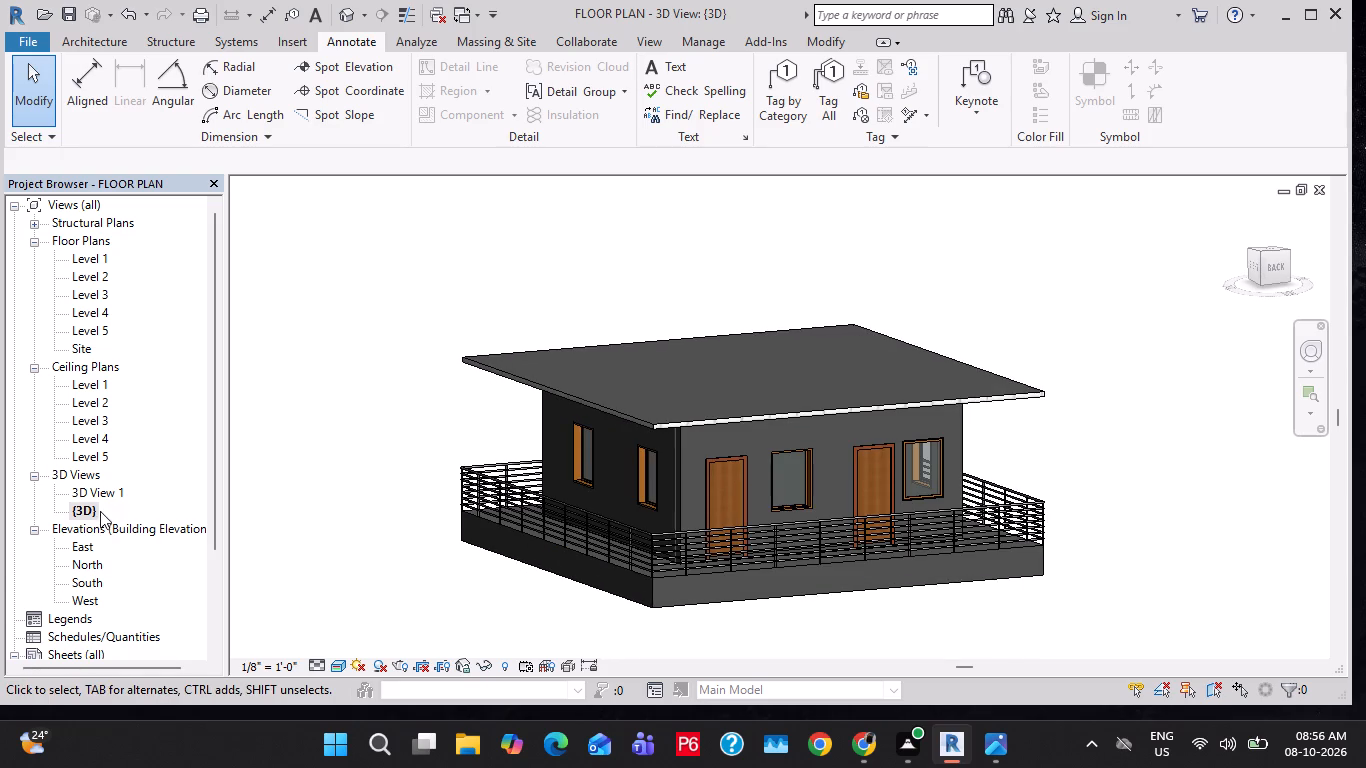
Duplicate the {3D} view without detailing.
{"action": "right_click", "coordinate": [94, 508]}
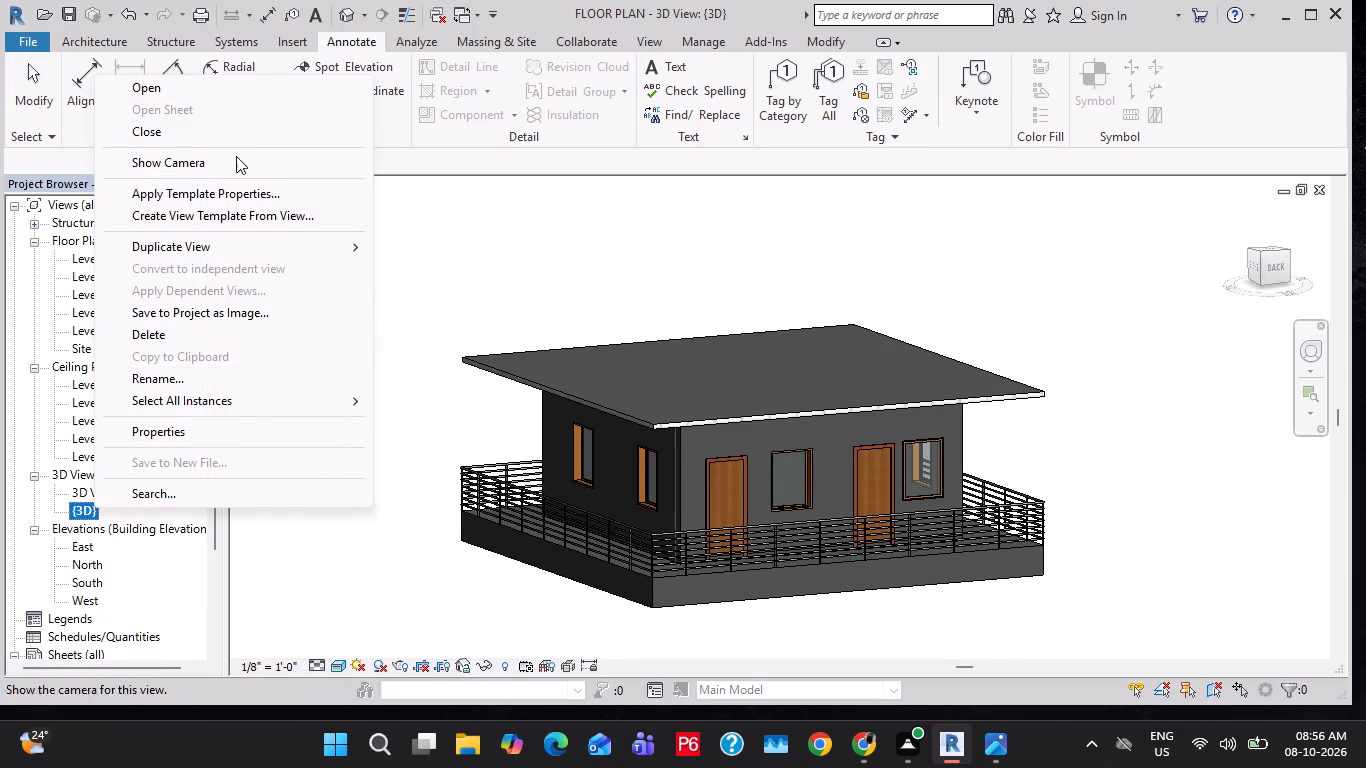
{"action": "left_click", "coordinate": [222, 243]}
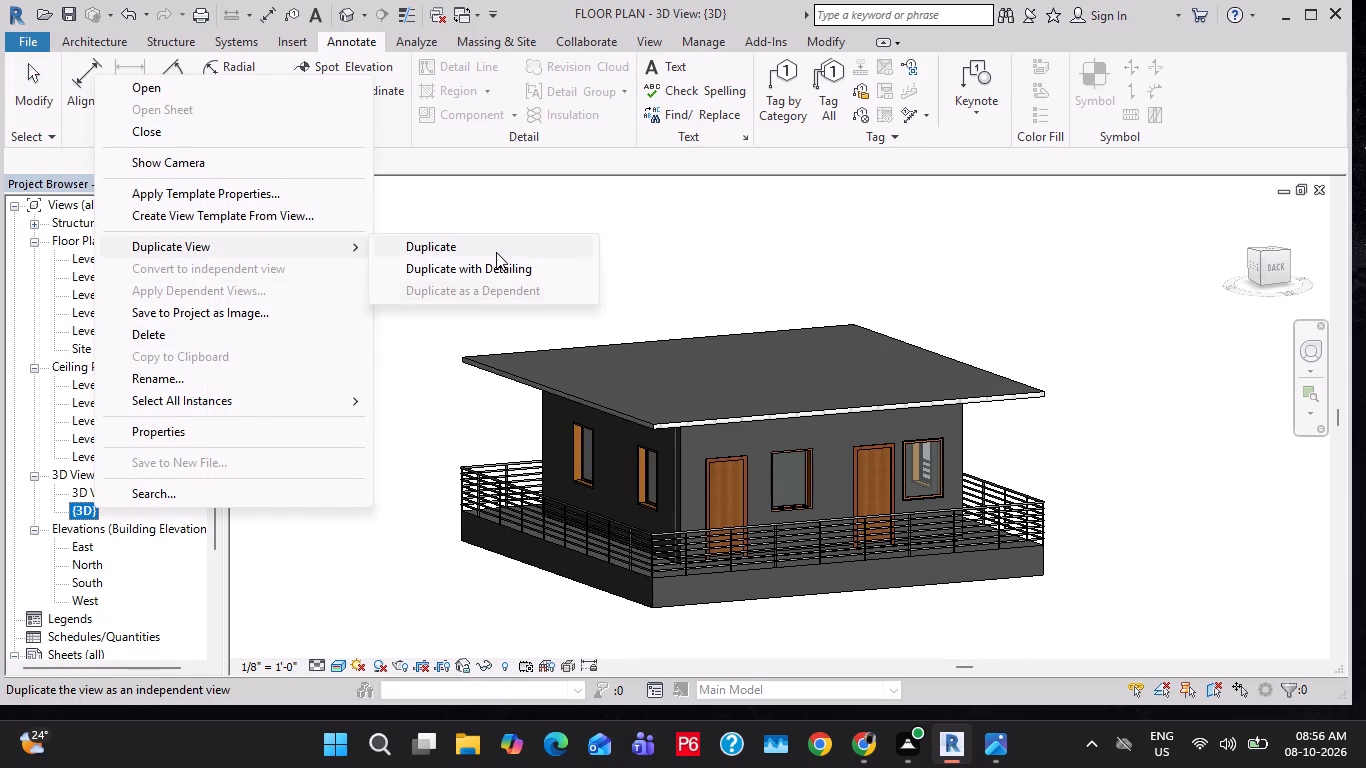
{"action": "left_click", "coordinate": [496, 252]}
{"action": "left_click", "coordinate": [282, 356]}
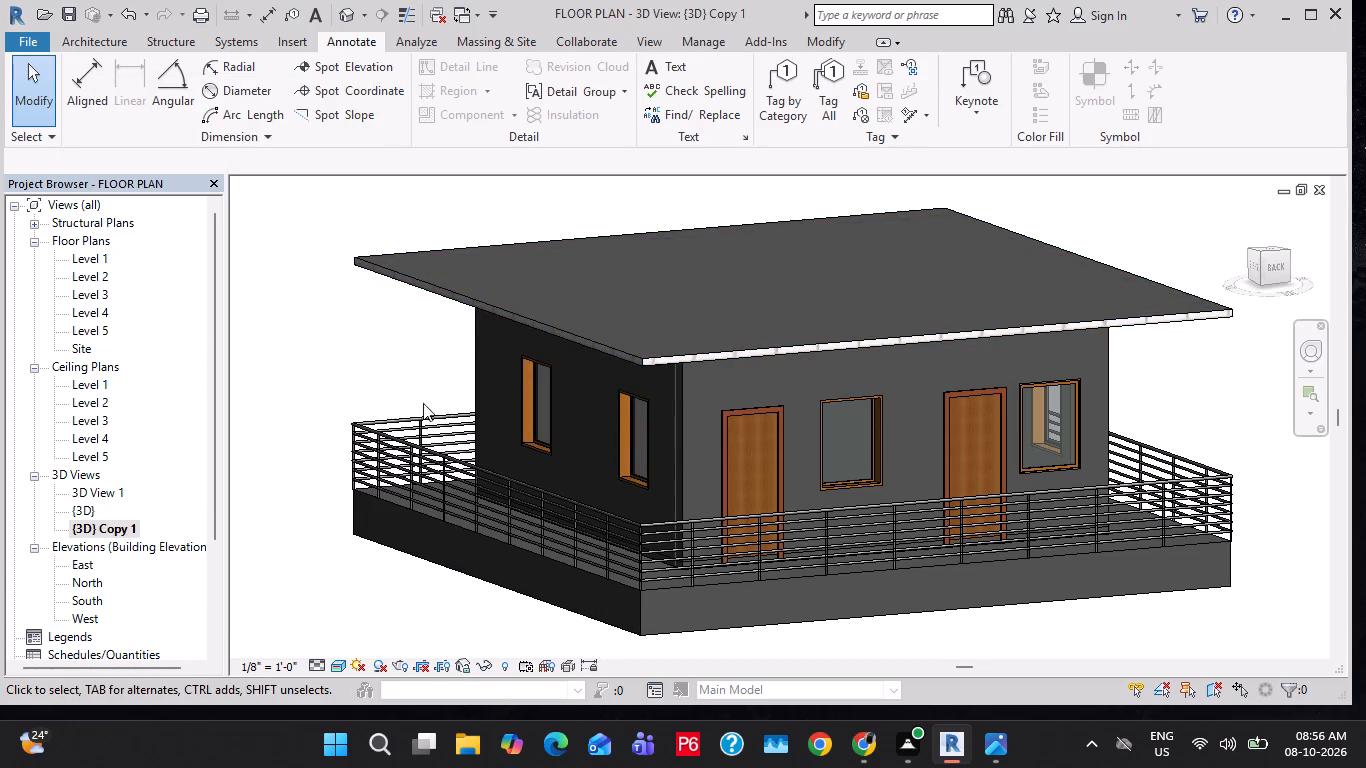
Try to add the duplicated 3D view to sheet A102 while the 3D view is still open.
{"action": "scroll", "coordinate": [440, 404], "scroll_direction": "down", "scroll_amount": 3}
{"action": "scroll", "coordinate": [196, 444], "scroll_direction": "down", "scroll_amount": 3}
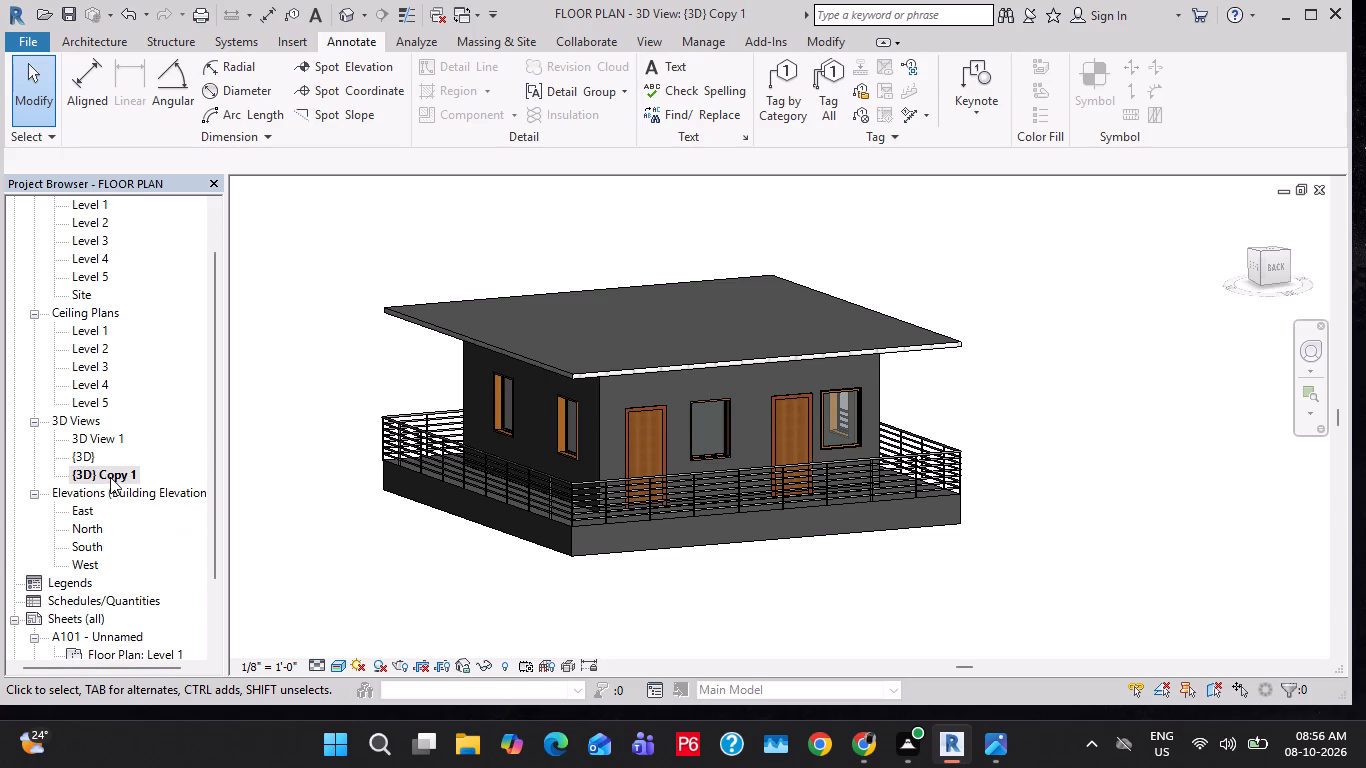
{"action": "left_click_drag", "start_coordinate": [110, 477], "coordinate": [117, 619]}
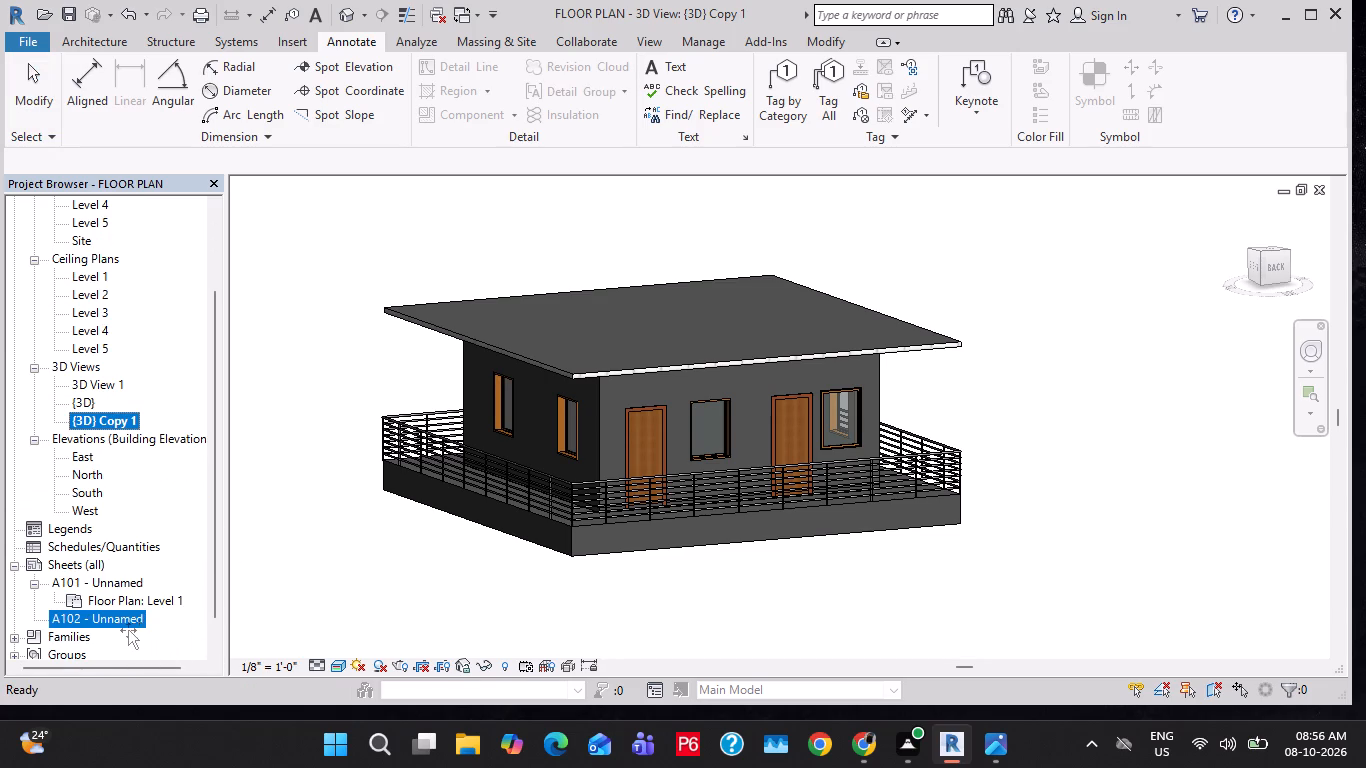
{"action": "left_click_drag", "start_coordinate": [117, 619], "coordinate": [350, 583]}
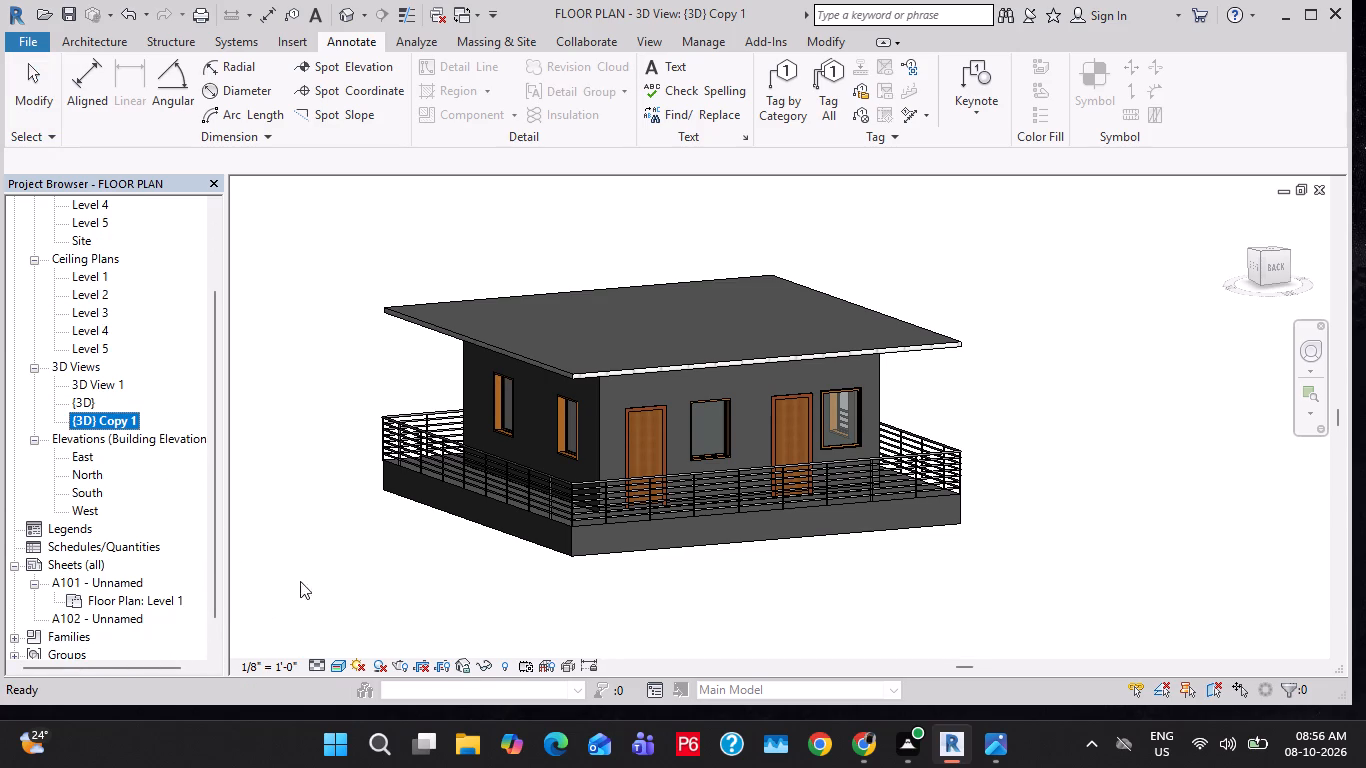
Open sheet A102 and place the duplicated 3D view inside its drawing area.
{"action": "double_click", "coordinate": [81, 619]}
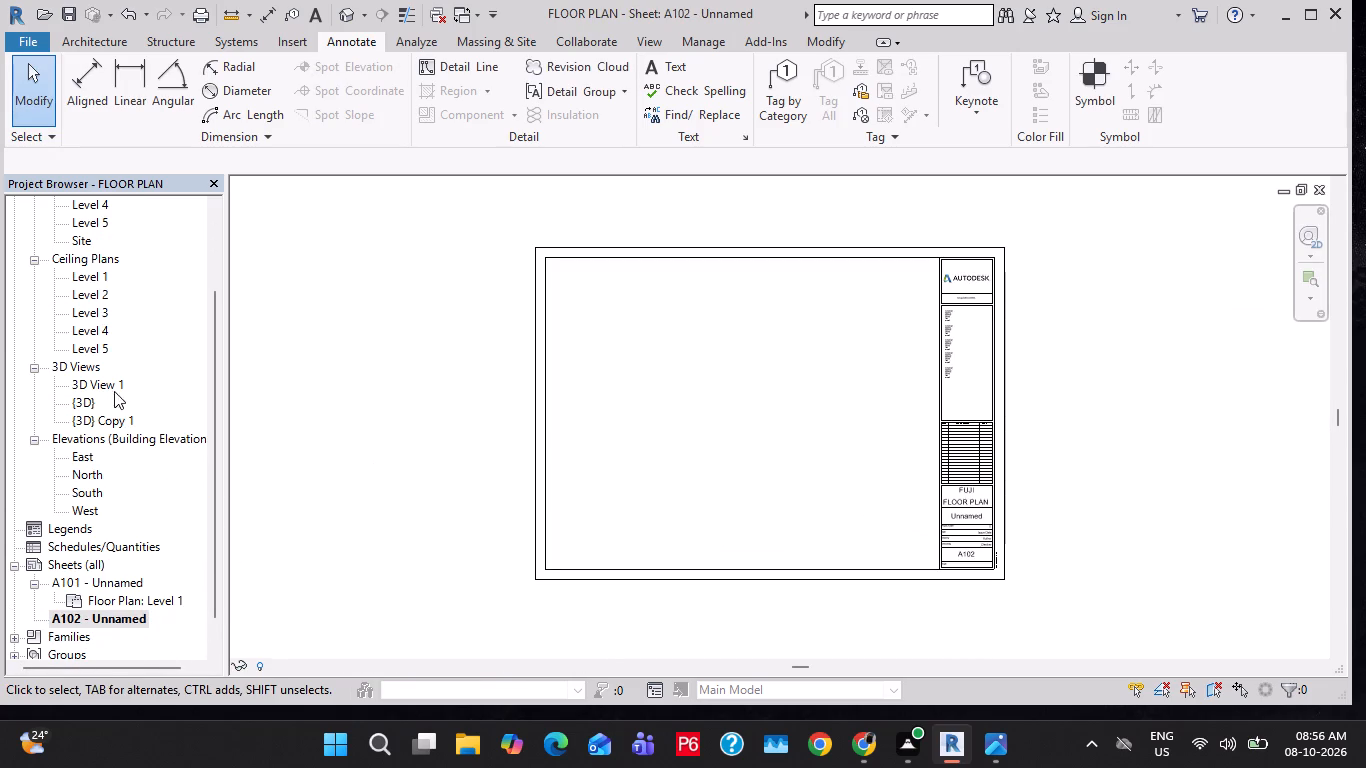
{"action": "left_click_drag", "start_coordinate": [94, 423], "coordinate": [384, 446]}
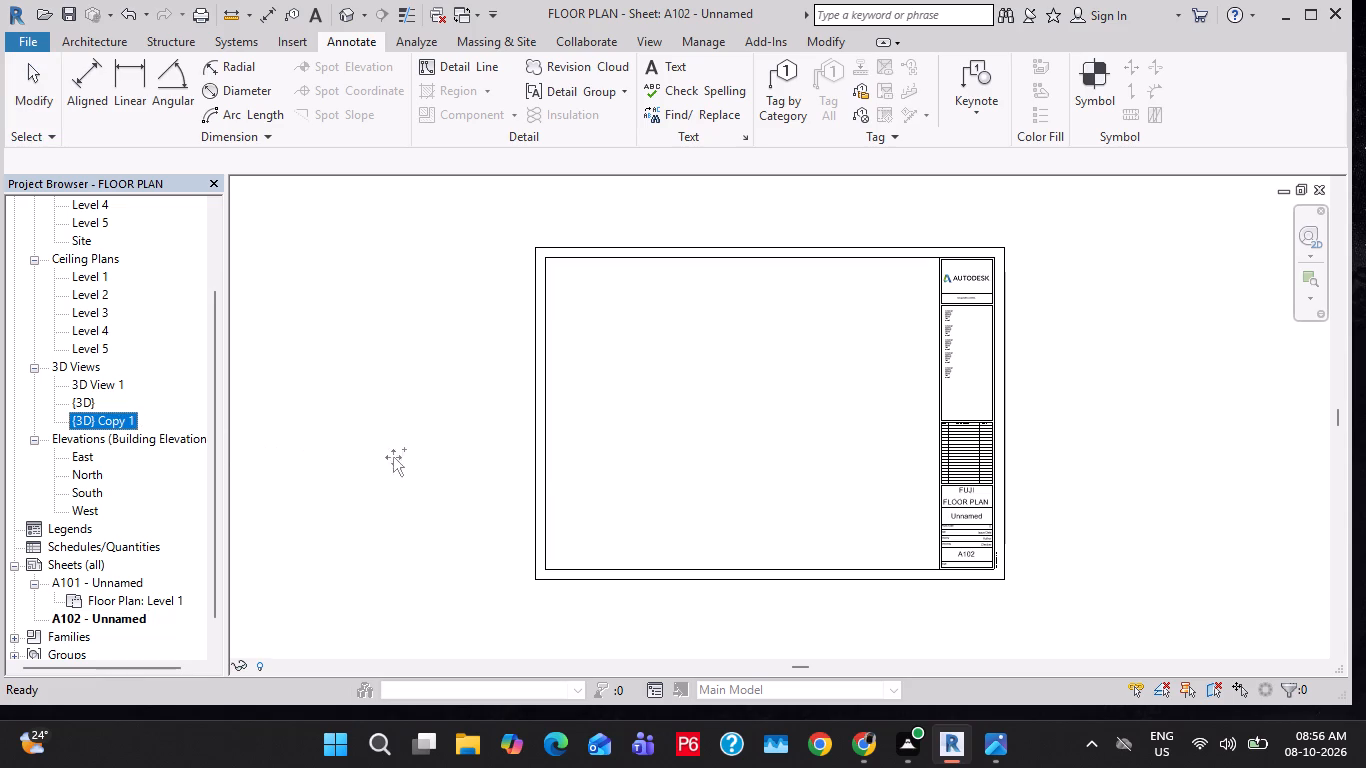
{"action": "left_click_drag", "start_coordinate": [384, 446], "coordinate": [621, 429]}
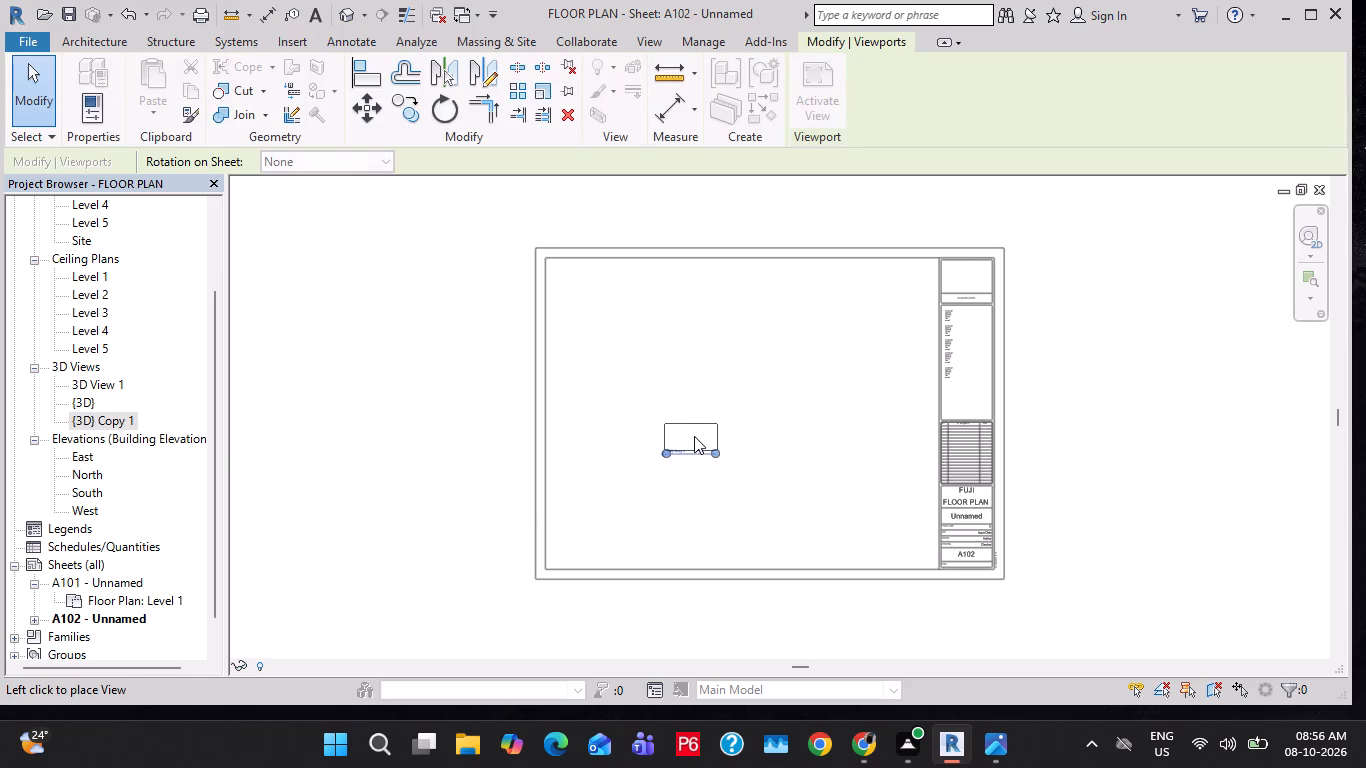
{"action": "left_click", "coordinate": [694, 436]}
Select the 3D viewport on sheet A102 and show its properties.
{"action": "scroll", "coordinate": [696, 438], "scroll_direction": "up", "scroll_amount": 13}
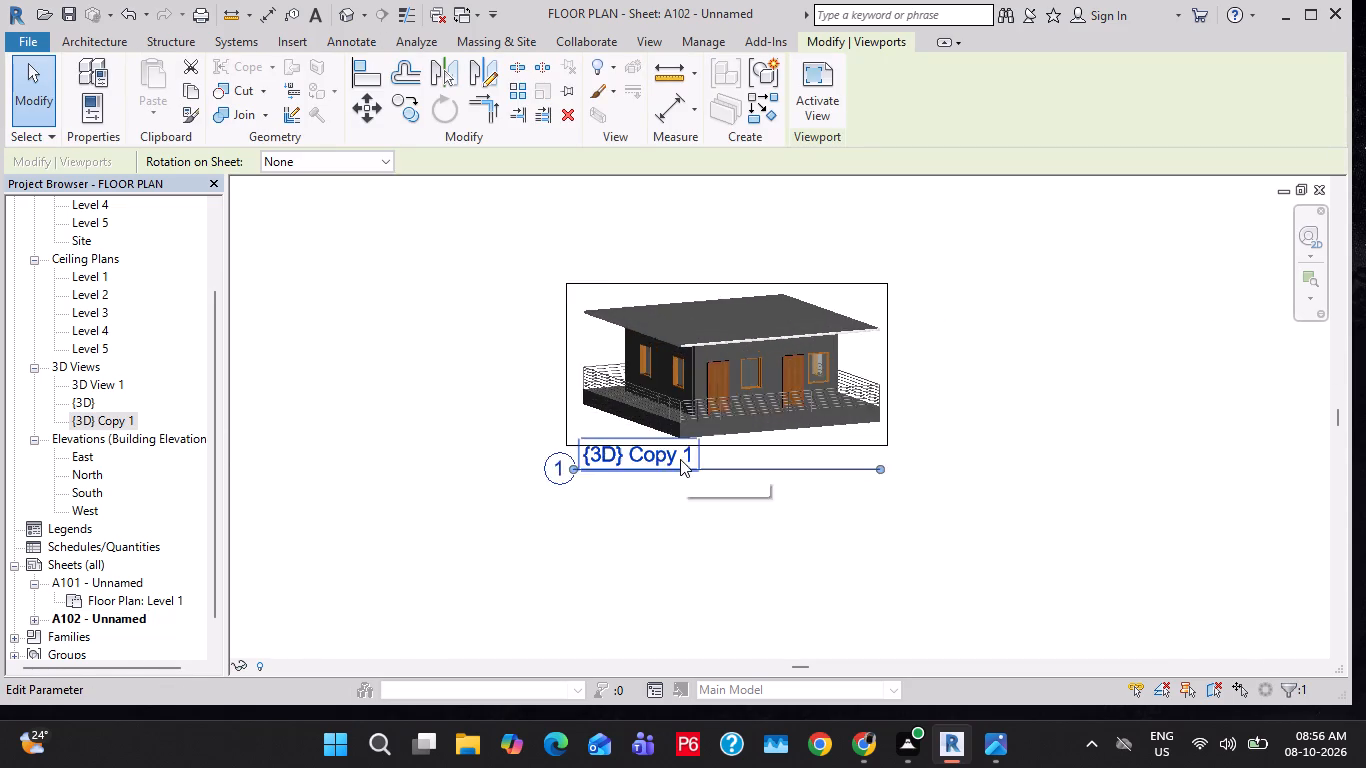
{"action": "scroll", "coordinate": [680, 459], "scroll_direction": "up", "scroll_amount": 4}
{"action": "left_click", "coordinate": [620, 482]}
{"action": "scroll", "coordinate": [560, 473], "scroll_direction": "down", "scroll_amount": 4}
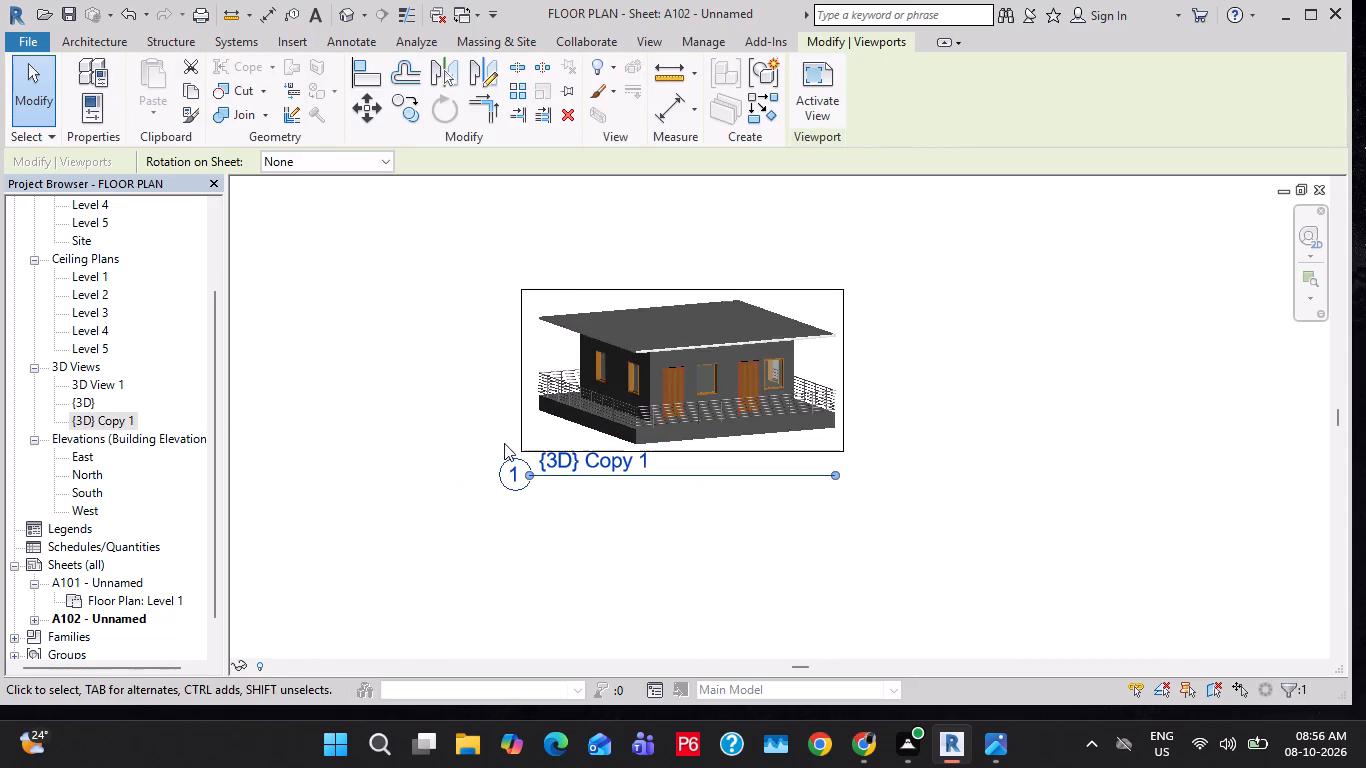
{"action": "left_click", "coordinate": [517, 434]}
{"action": "right_click", "coordinate": [517, 434]}
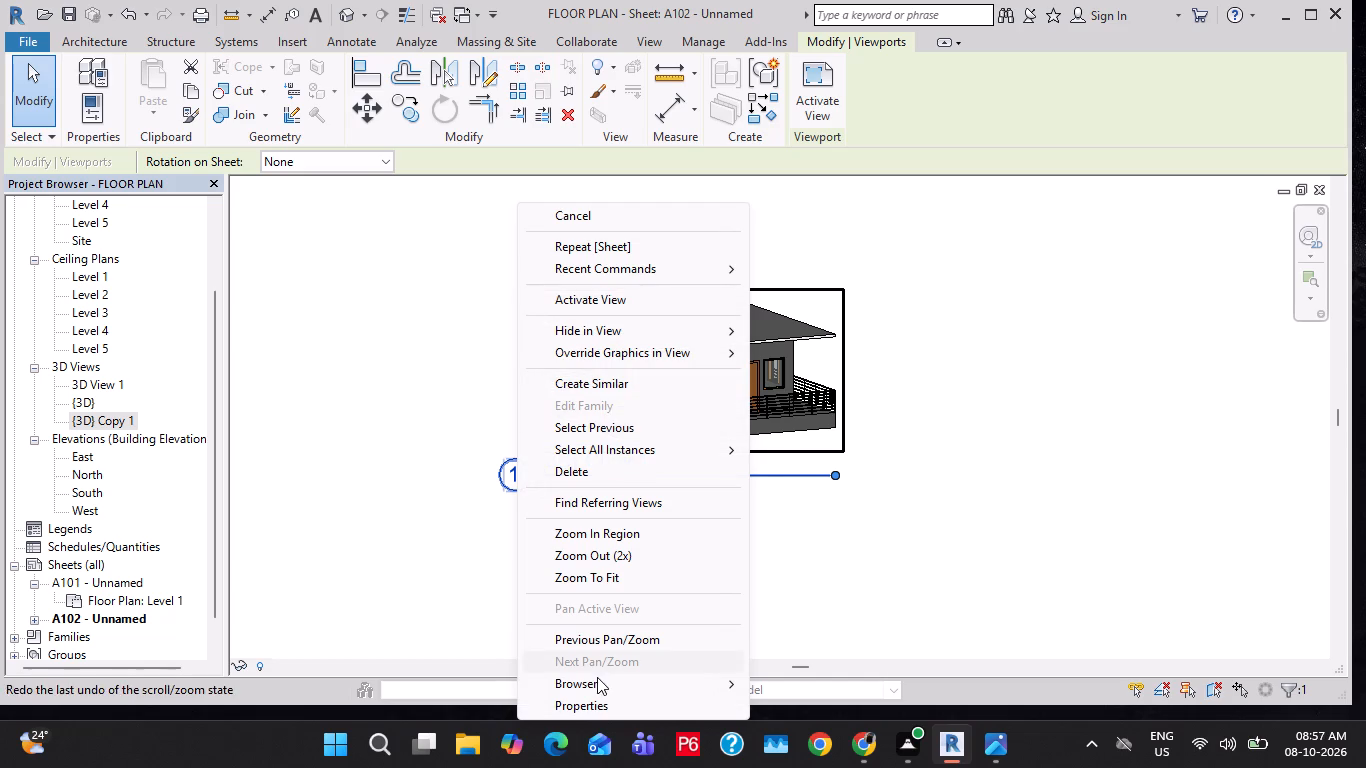
{"action": "left_click", "coordinate": [589, 702]}
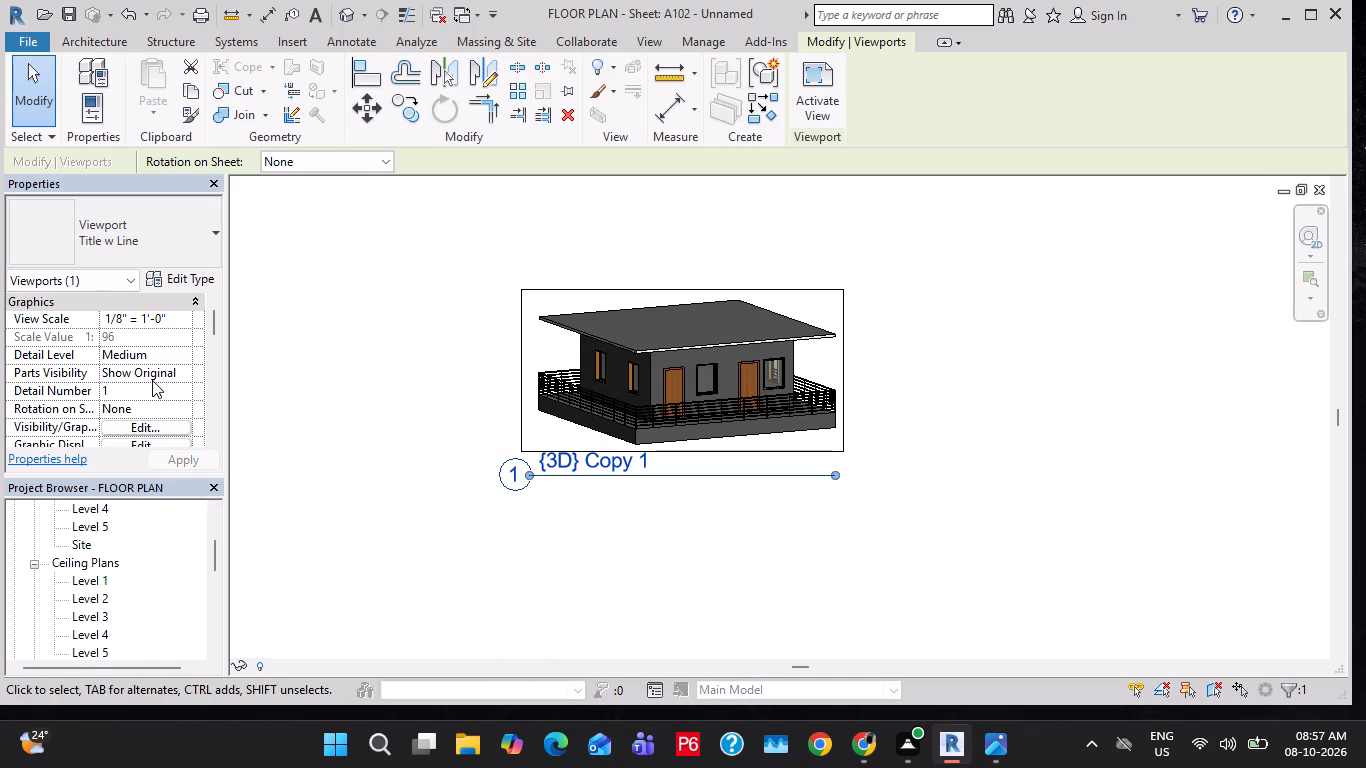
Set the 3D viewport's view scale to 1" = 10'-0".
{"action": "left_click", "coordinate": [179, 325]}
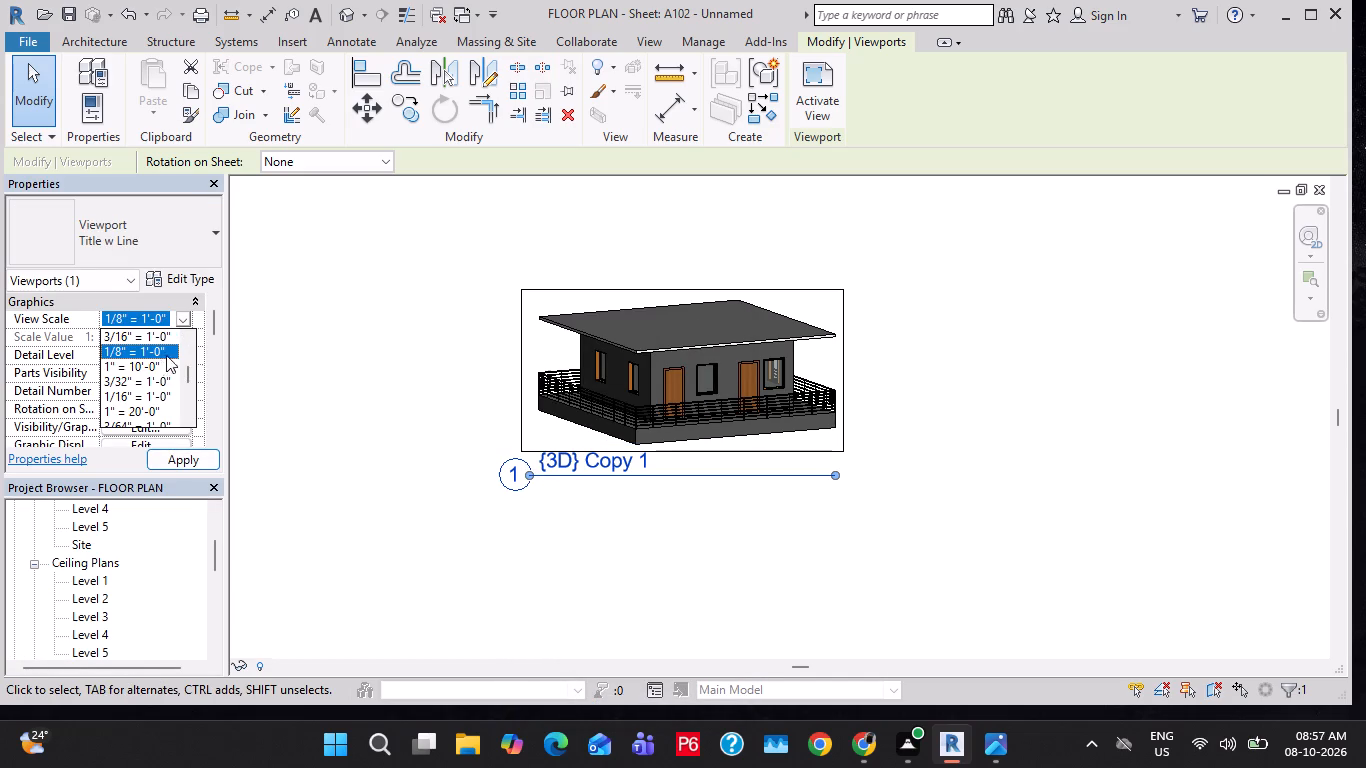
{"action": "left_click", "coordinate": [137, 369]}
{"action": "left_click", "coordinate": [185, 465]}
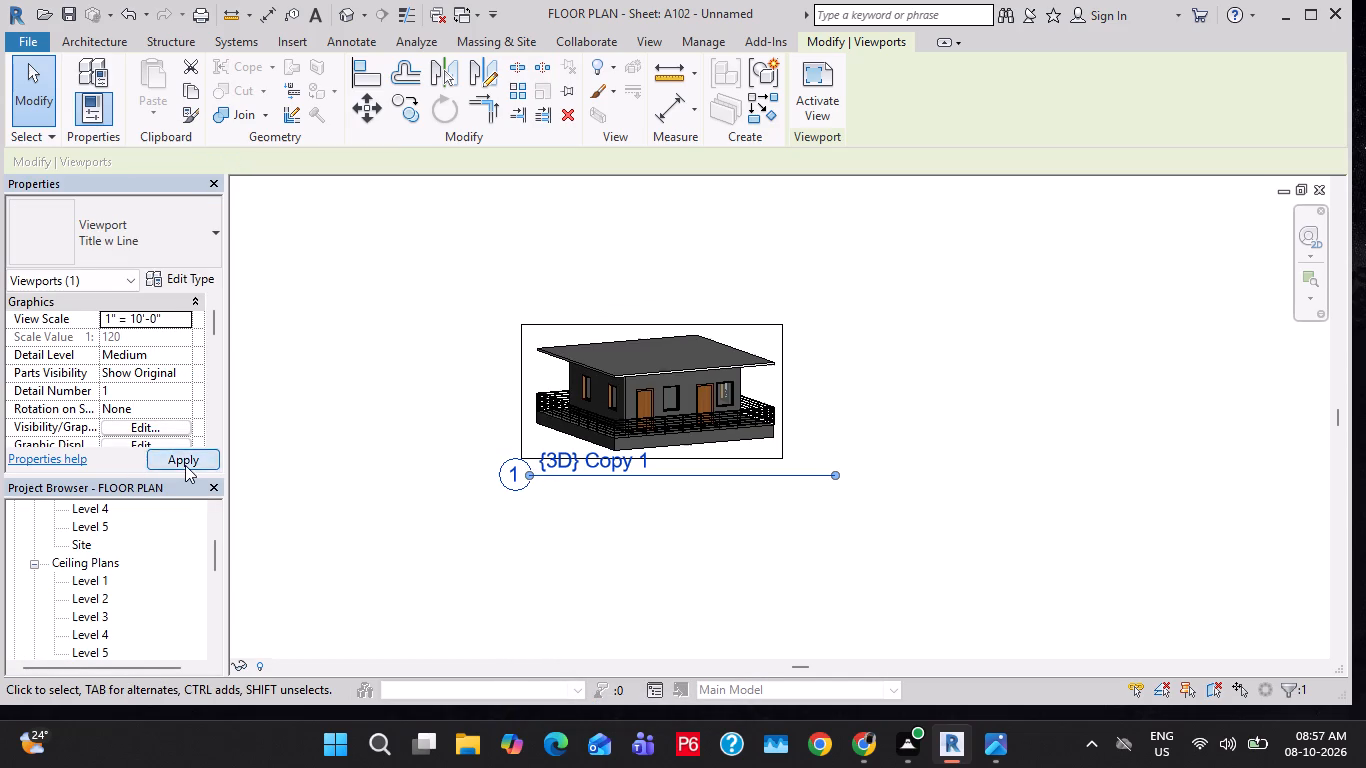
Set the 3D viewport's view scale to 1/2" = 1'-0".
{"action": "left_click", "coordinate": [183, 321]}
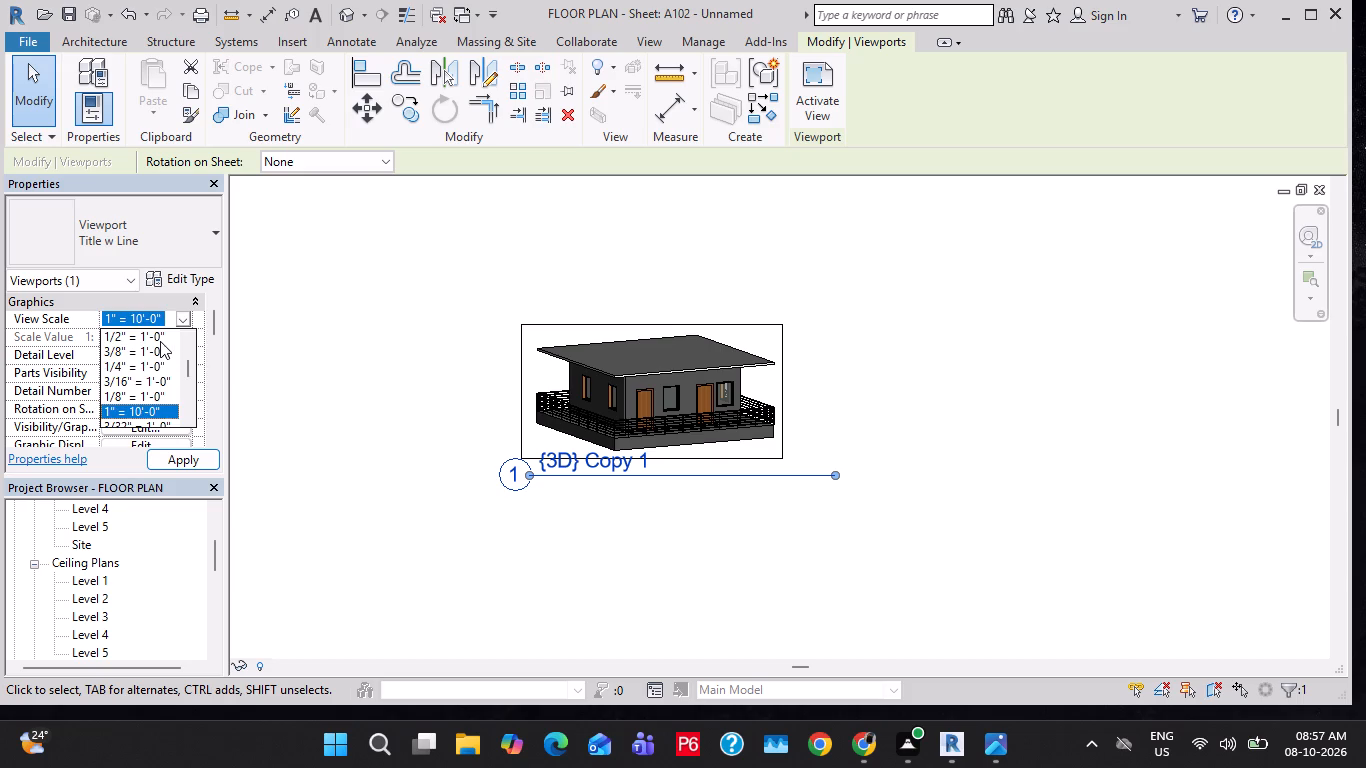
{"action": "left_click", "coordinate": [160, 341]}
{"action": "left_click", "coordinate": [166, 460]}
{"action": "scroll", "coordinate": [250, 459], "scroll_direction": "down", "scroll_amount": 7}
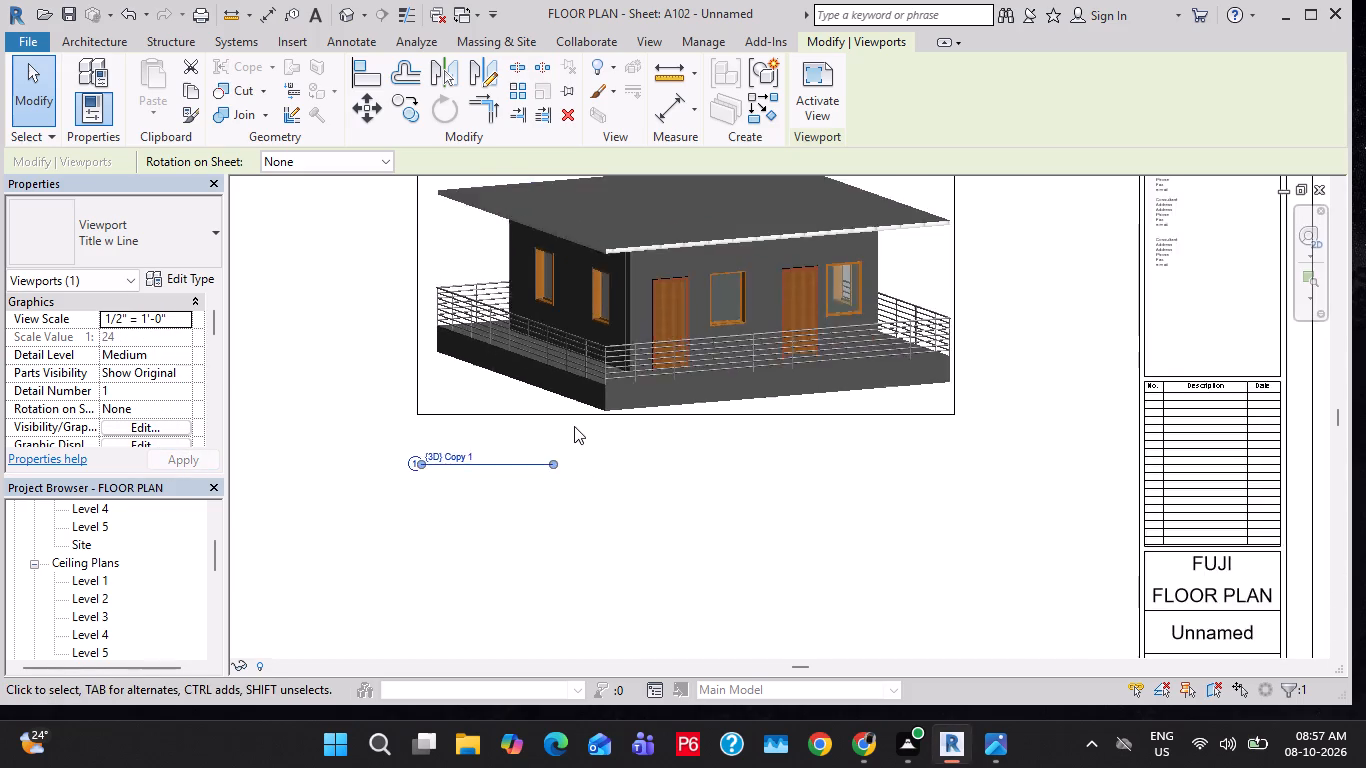
{"action": "scroll", "coordinate": [574, 426], "scroll_direction": "down", "scroll_amount": 1}
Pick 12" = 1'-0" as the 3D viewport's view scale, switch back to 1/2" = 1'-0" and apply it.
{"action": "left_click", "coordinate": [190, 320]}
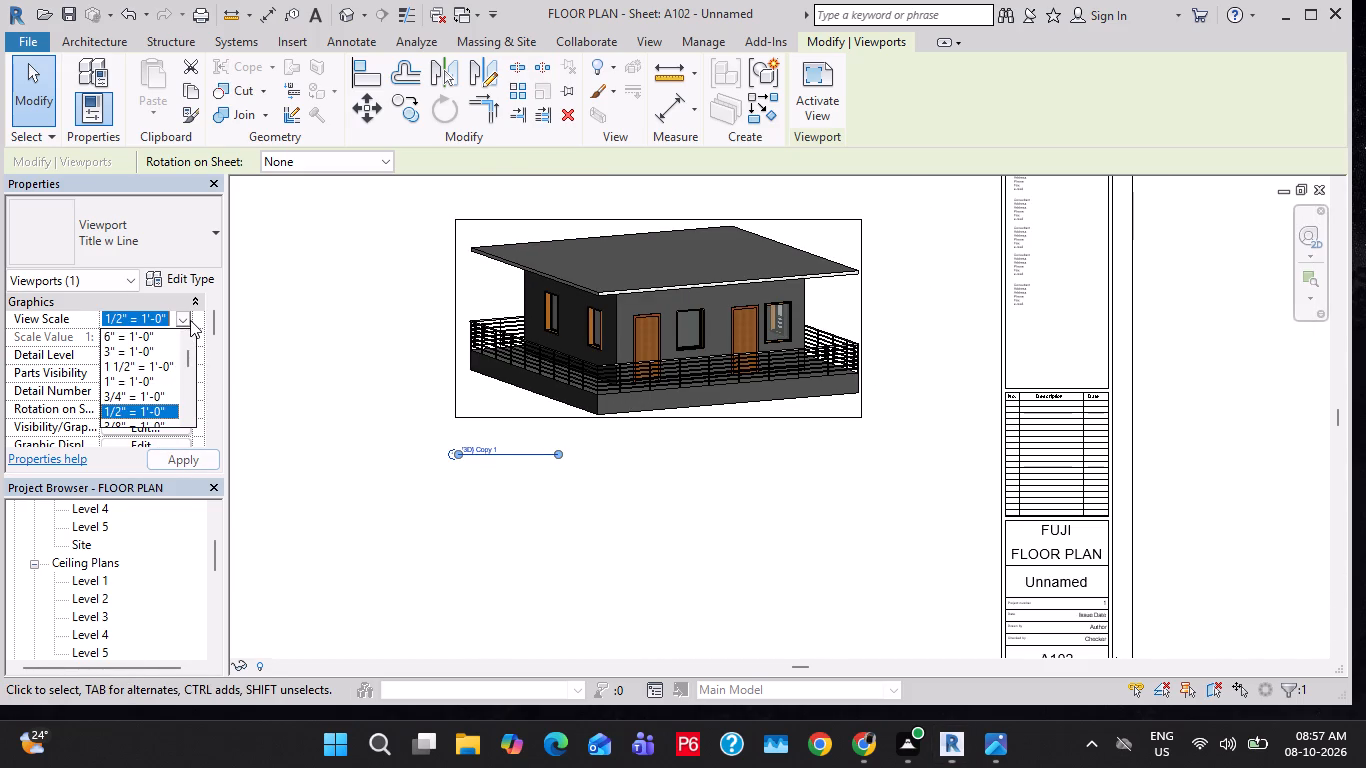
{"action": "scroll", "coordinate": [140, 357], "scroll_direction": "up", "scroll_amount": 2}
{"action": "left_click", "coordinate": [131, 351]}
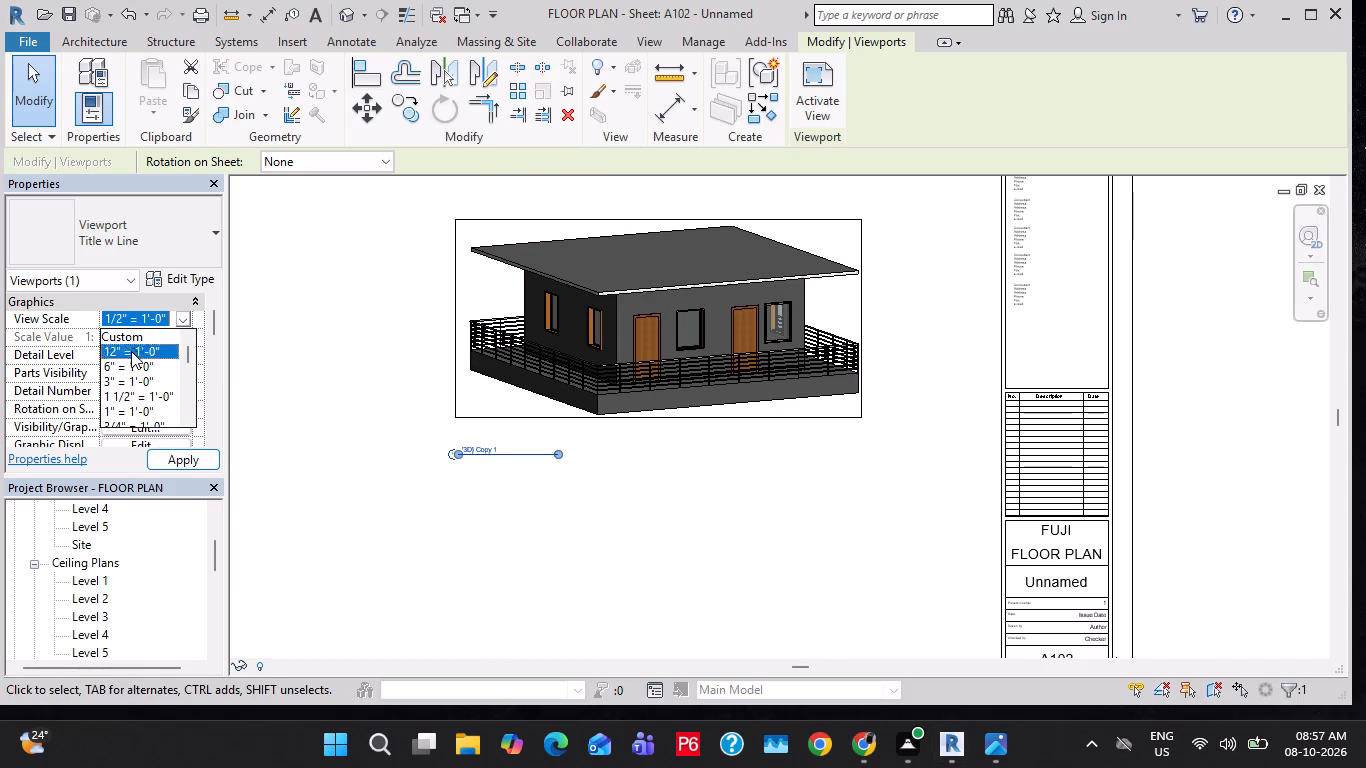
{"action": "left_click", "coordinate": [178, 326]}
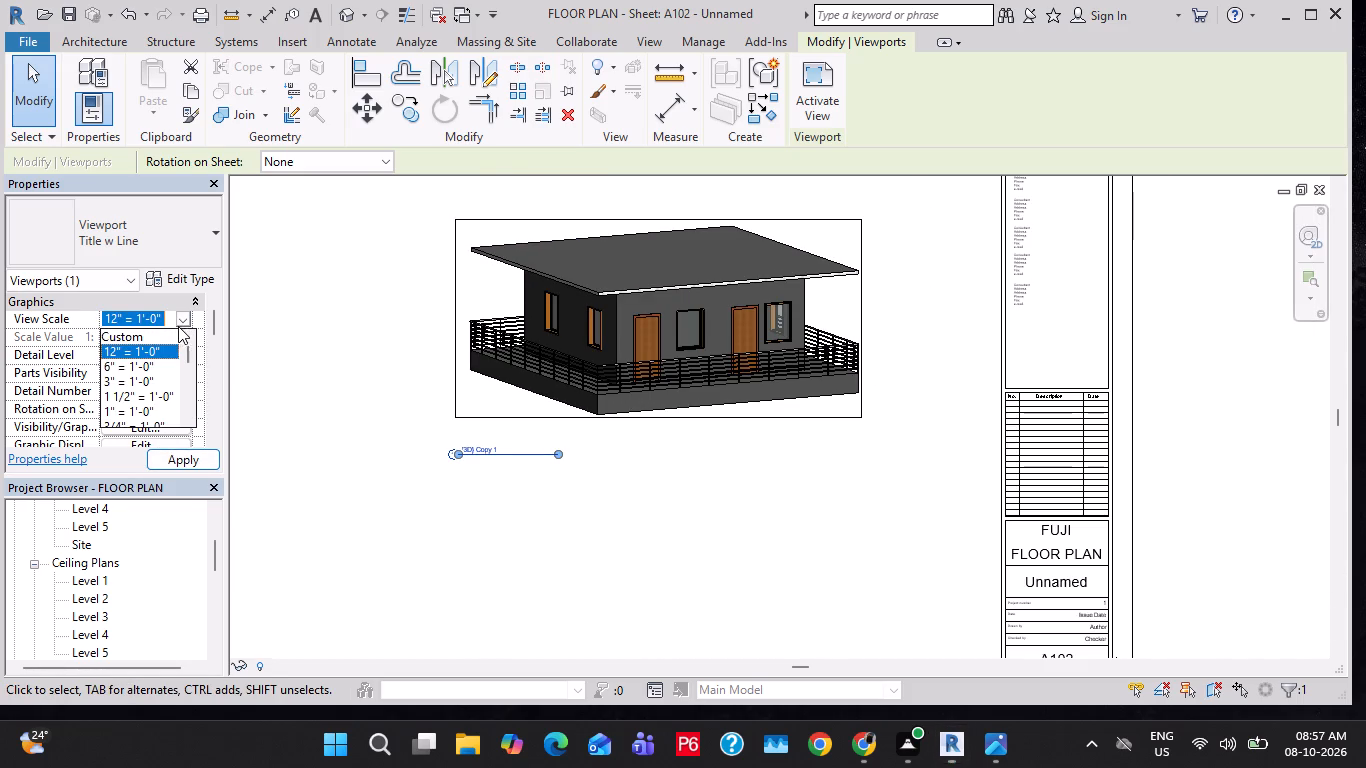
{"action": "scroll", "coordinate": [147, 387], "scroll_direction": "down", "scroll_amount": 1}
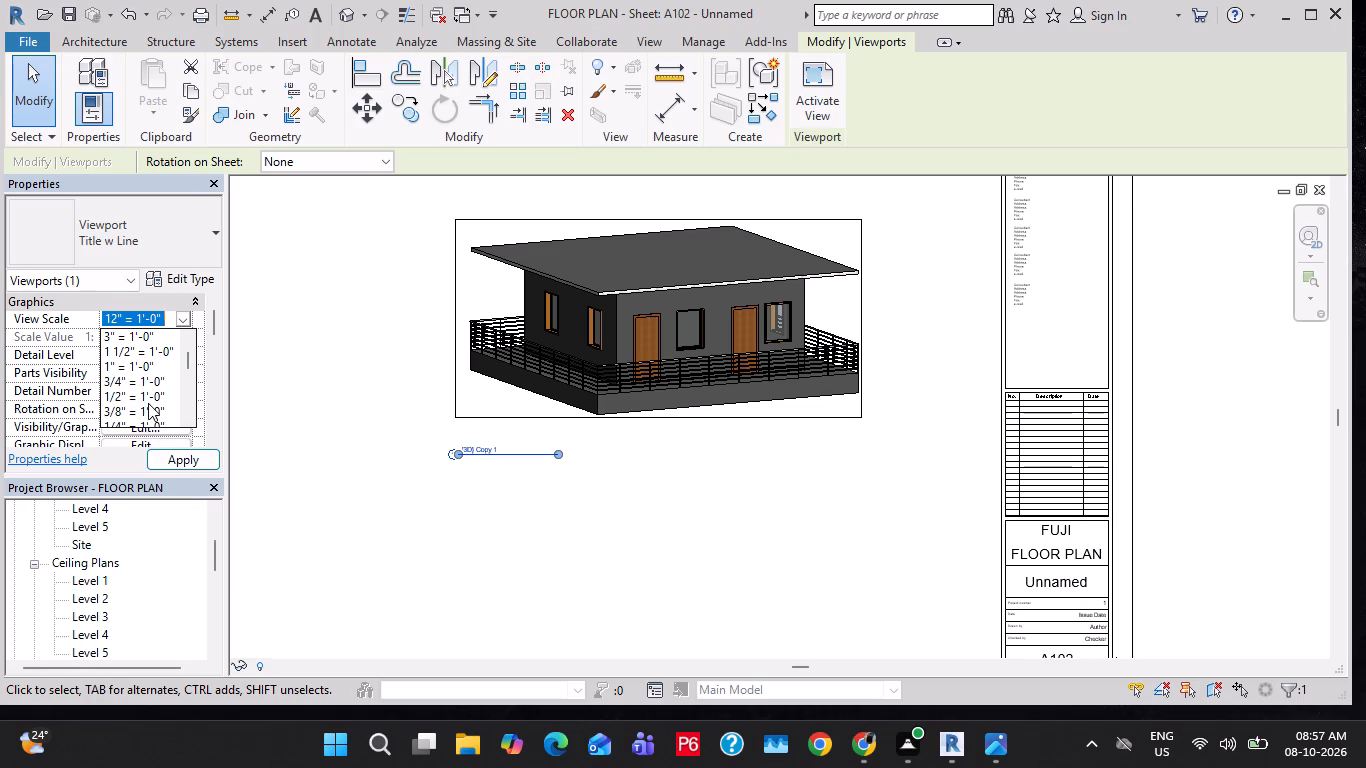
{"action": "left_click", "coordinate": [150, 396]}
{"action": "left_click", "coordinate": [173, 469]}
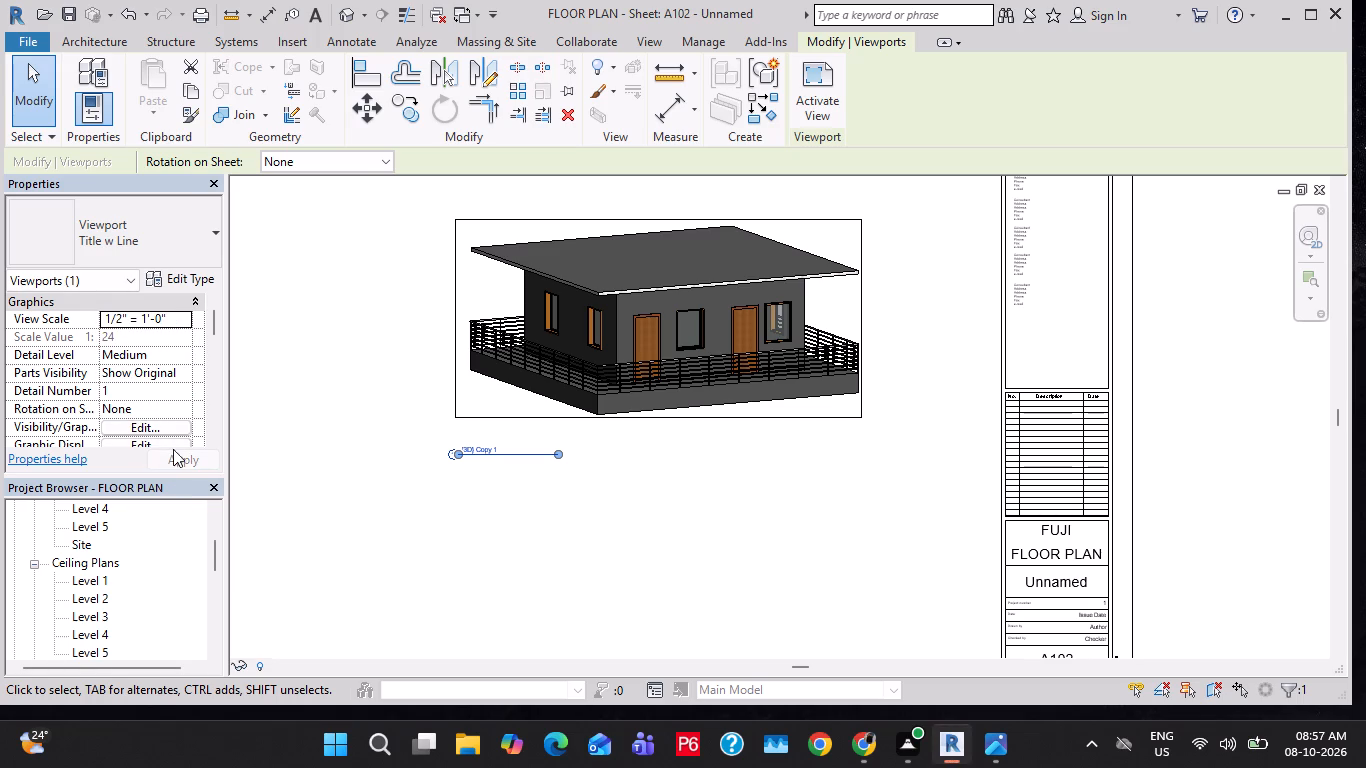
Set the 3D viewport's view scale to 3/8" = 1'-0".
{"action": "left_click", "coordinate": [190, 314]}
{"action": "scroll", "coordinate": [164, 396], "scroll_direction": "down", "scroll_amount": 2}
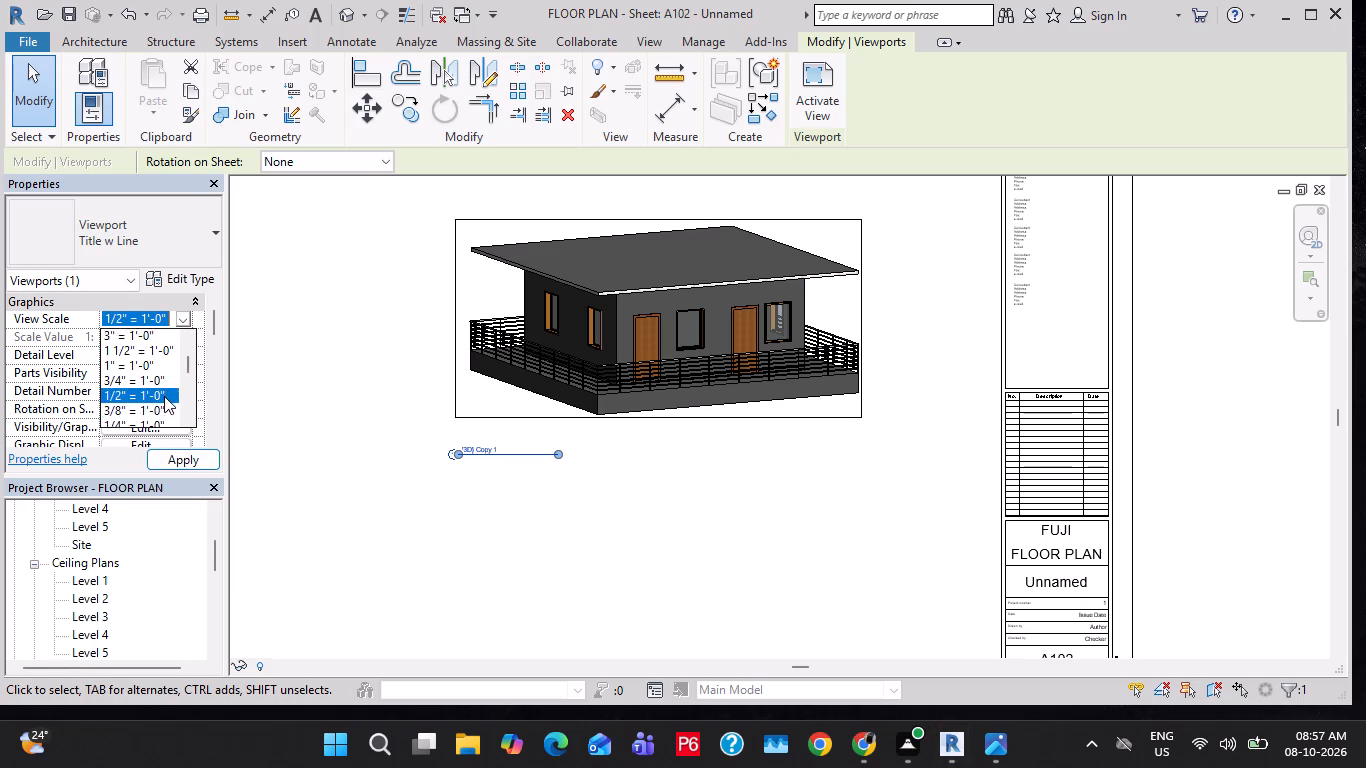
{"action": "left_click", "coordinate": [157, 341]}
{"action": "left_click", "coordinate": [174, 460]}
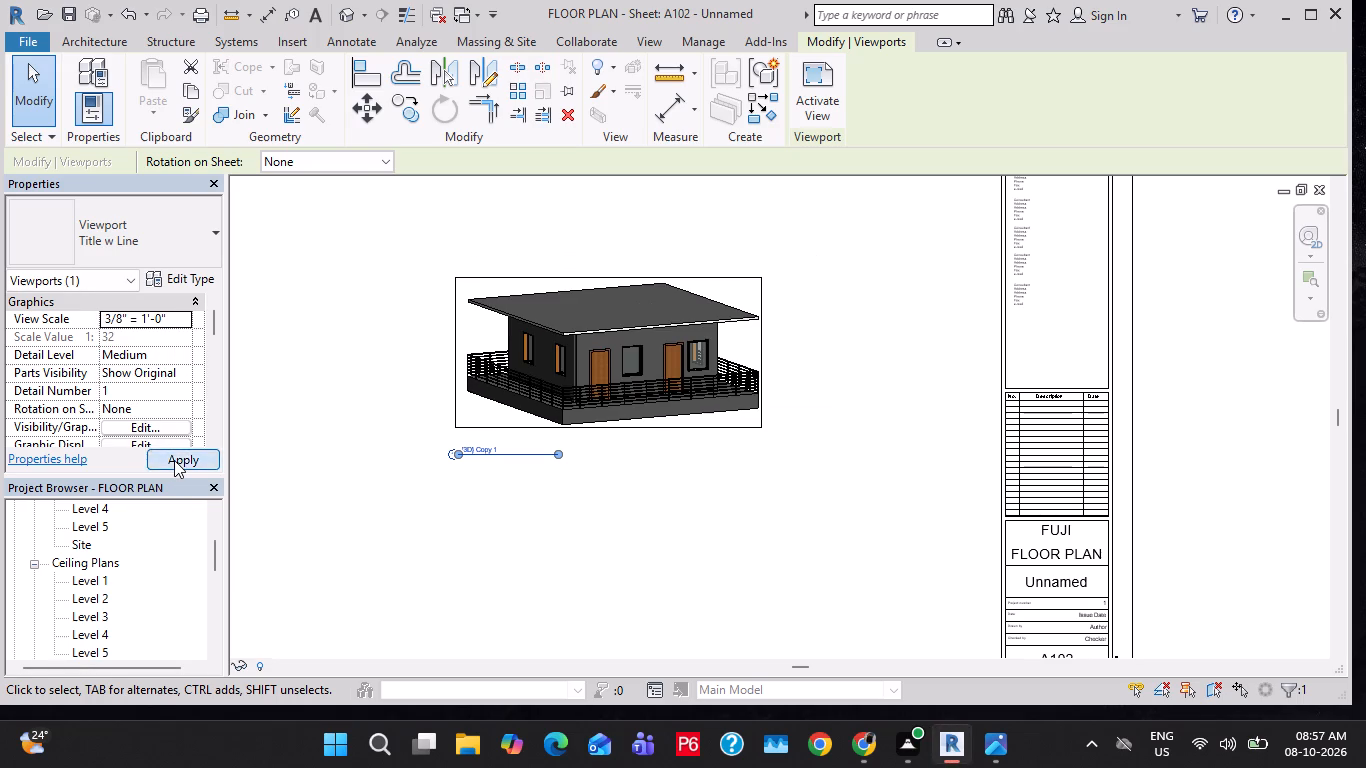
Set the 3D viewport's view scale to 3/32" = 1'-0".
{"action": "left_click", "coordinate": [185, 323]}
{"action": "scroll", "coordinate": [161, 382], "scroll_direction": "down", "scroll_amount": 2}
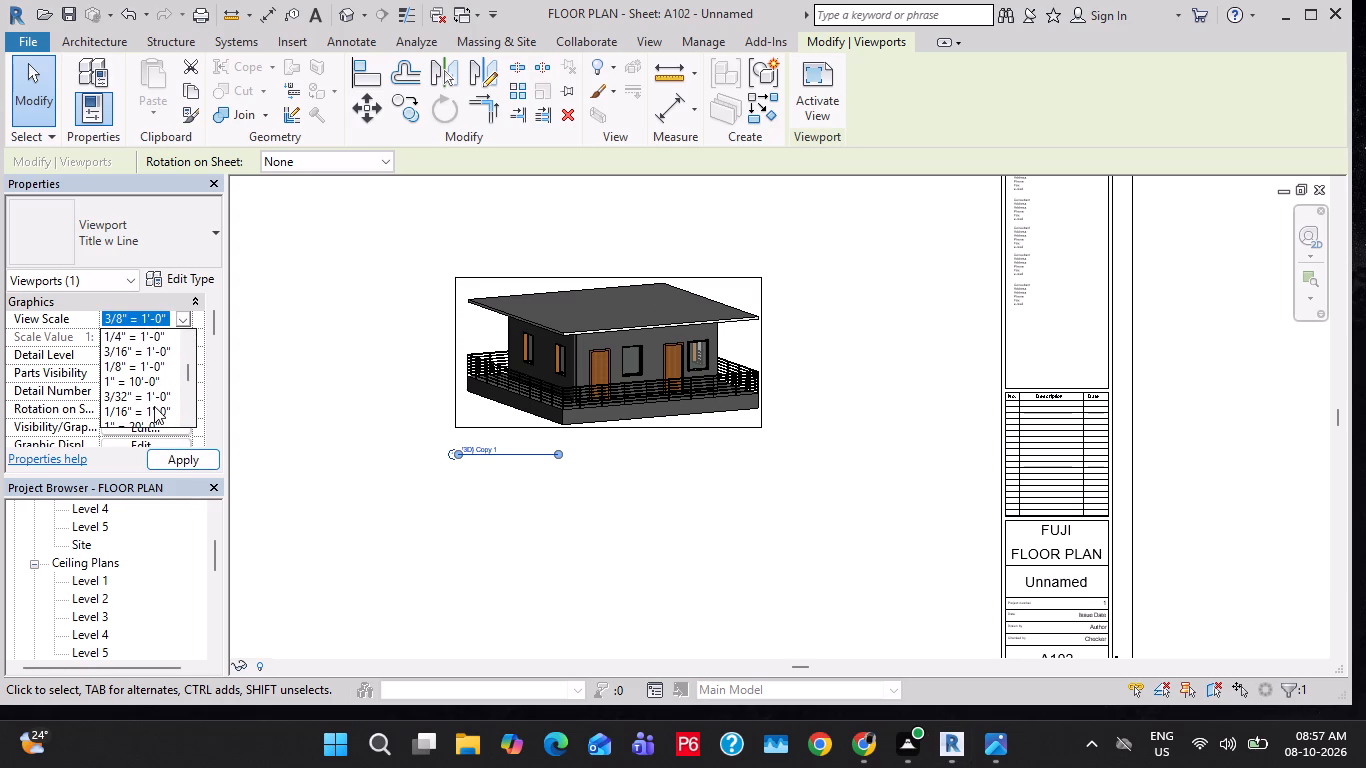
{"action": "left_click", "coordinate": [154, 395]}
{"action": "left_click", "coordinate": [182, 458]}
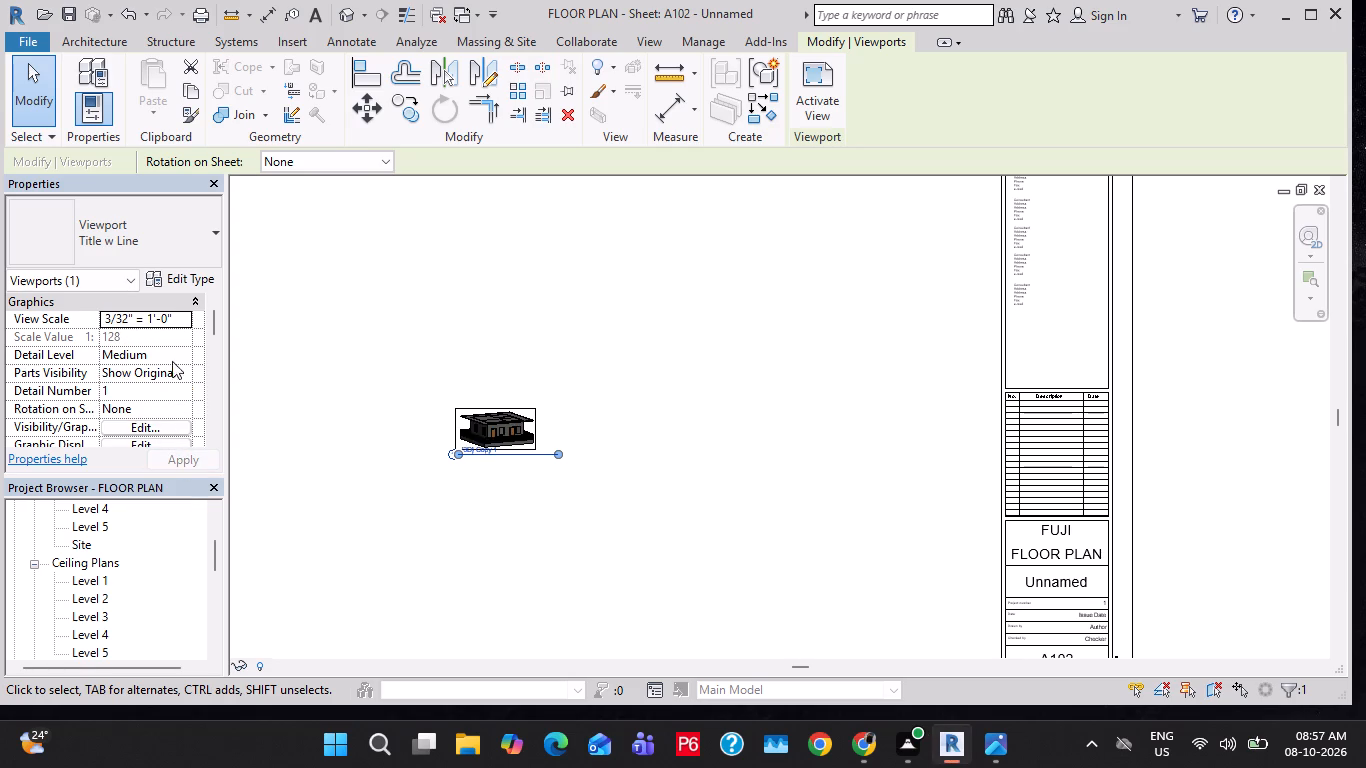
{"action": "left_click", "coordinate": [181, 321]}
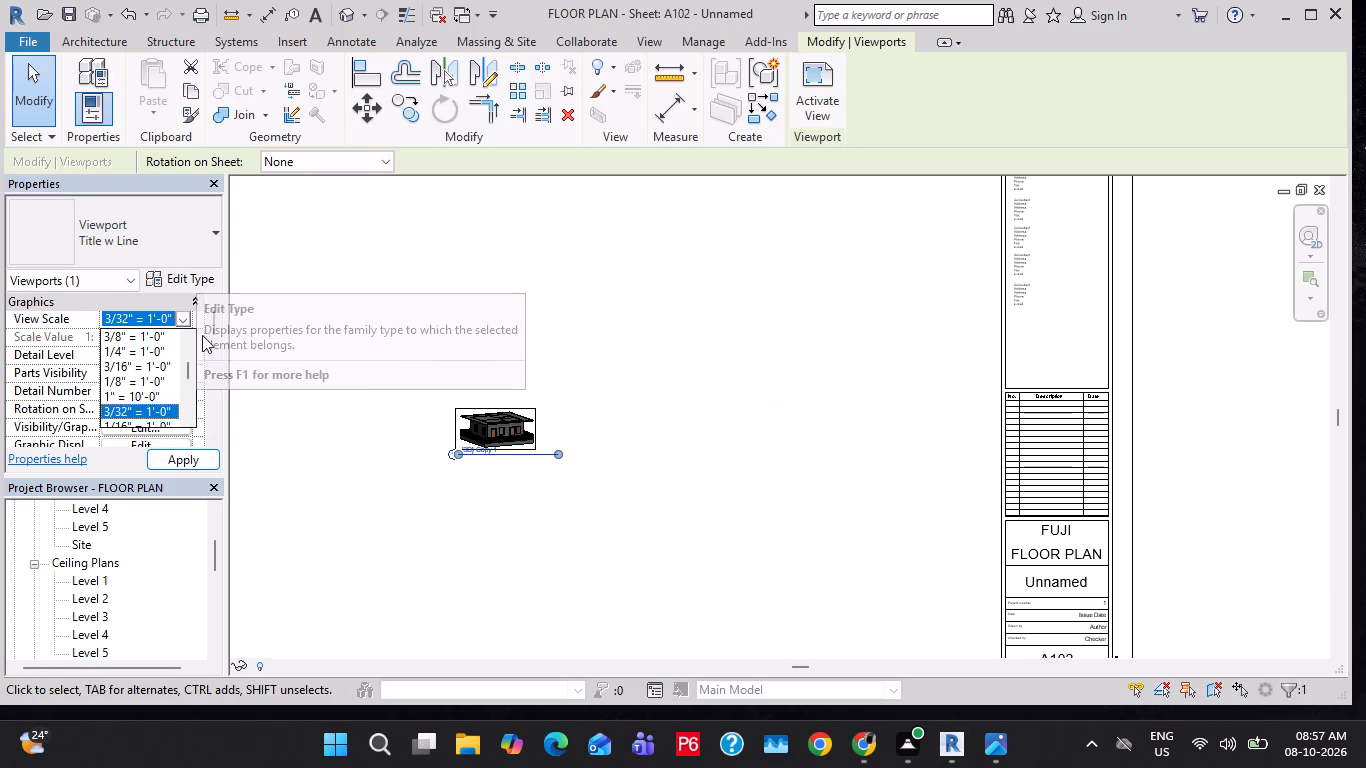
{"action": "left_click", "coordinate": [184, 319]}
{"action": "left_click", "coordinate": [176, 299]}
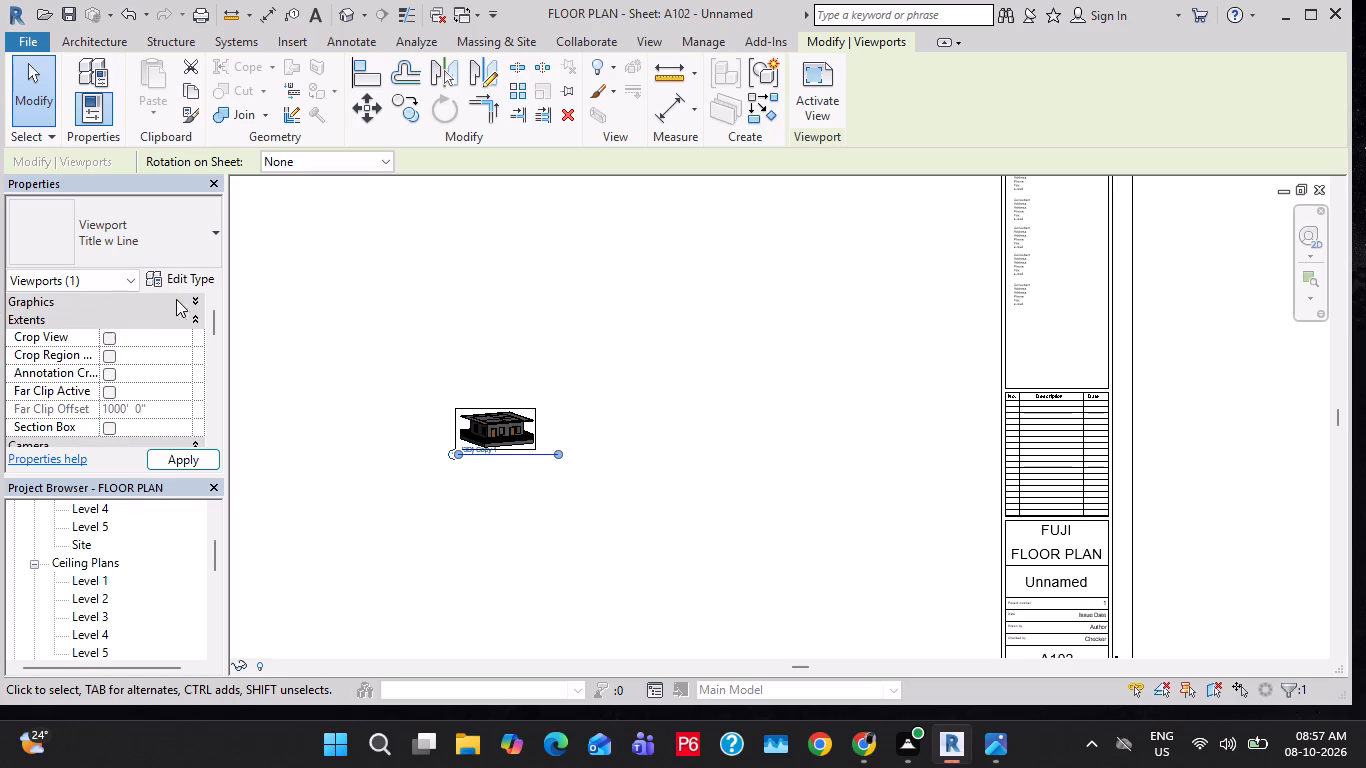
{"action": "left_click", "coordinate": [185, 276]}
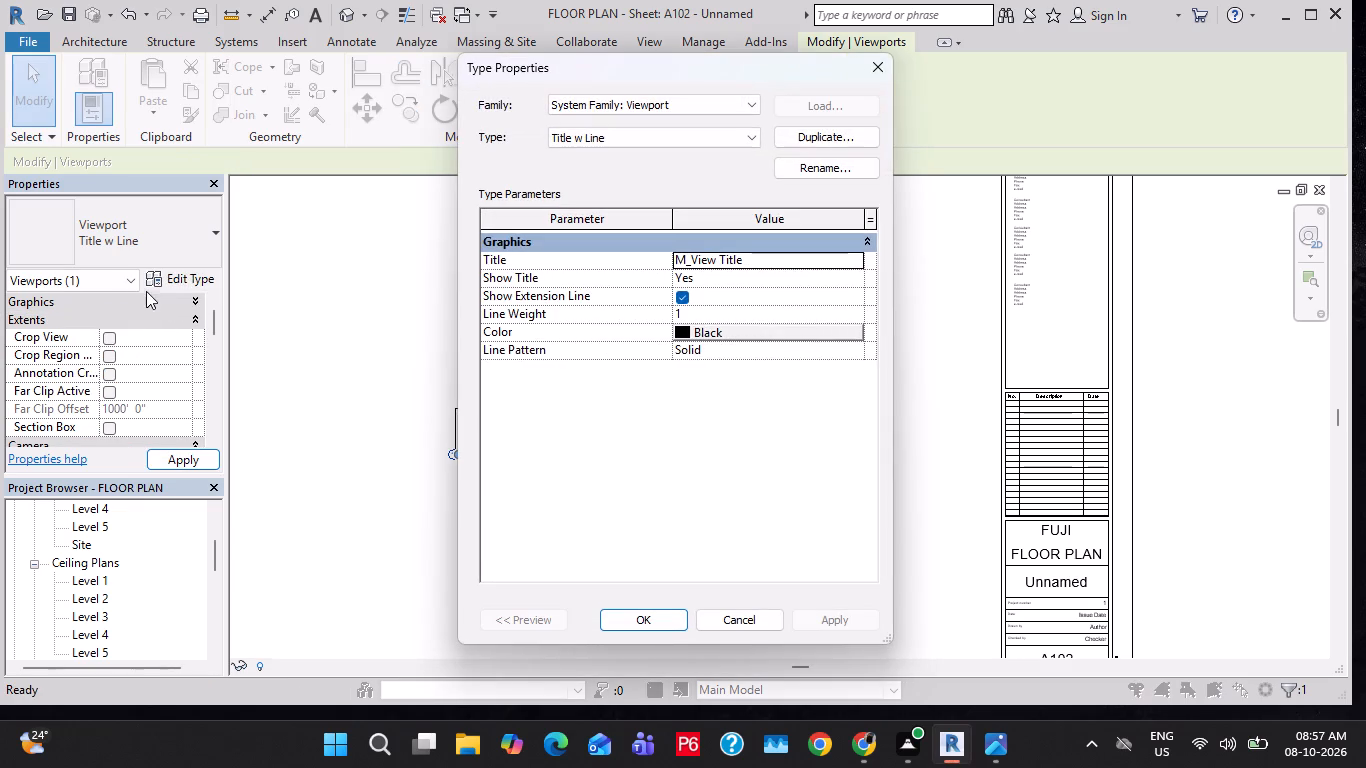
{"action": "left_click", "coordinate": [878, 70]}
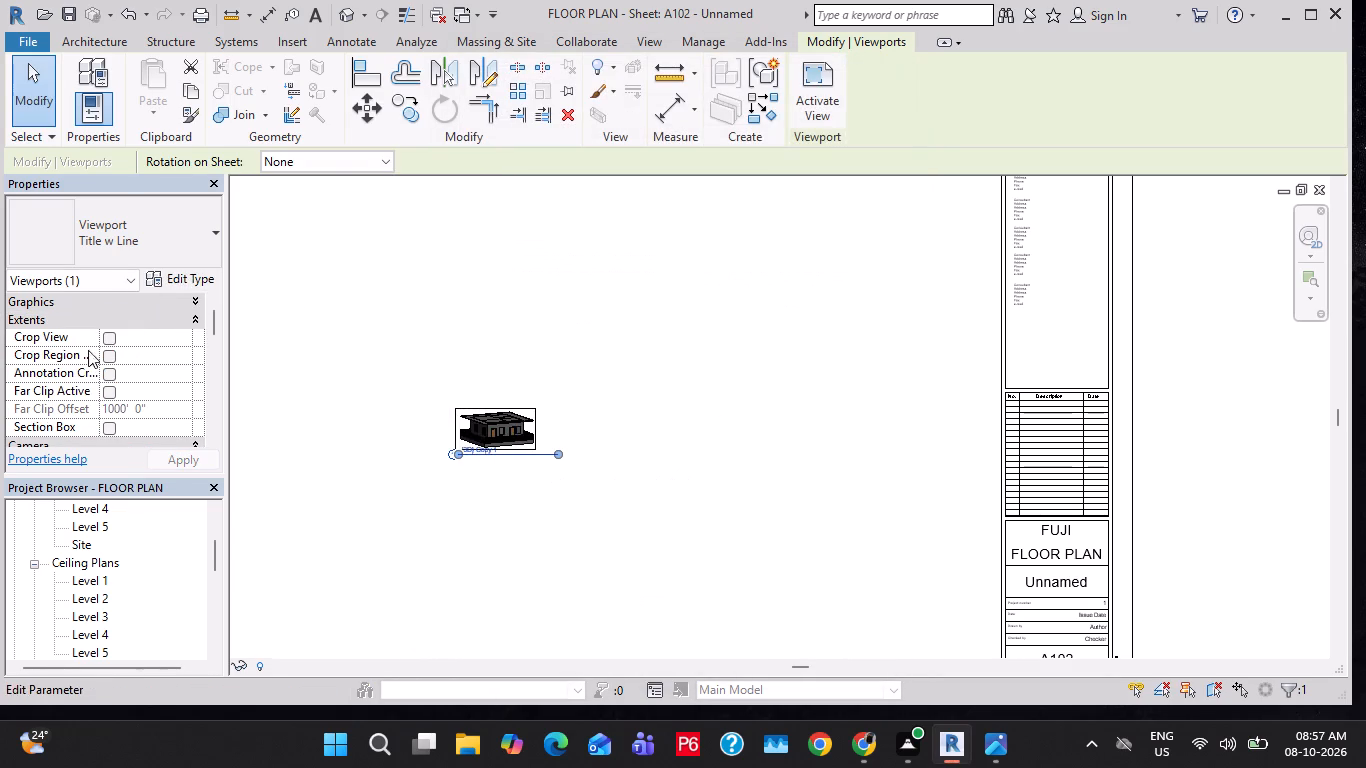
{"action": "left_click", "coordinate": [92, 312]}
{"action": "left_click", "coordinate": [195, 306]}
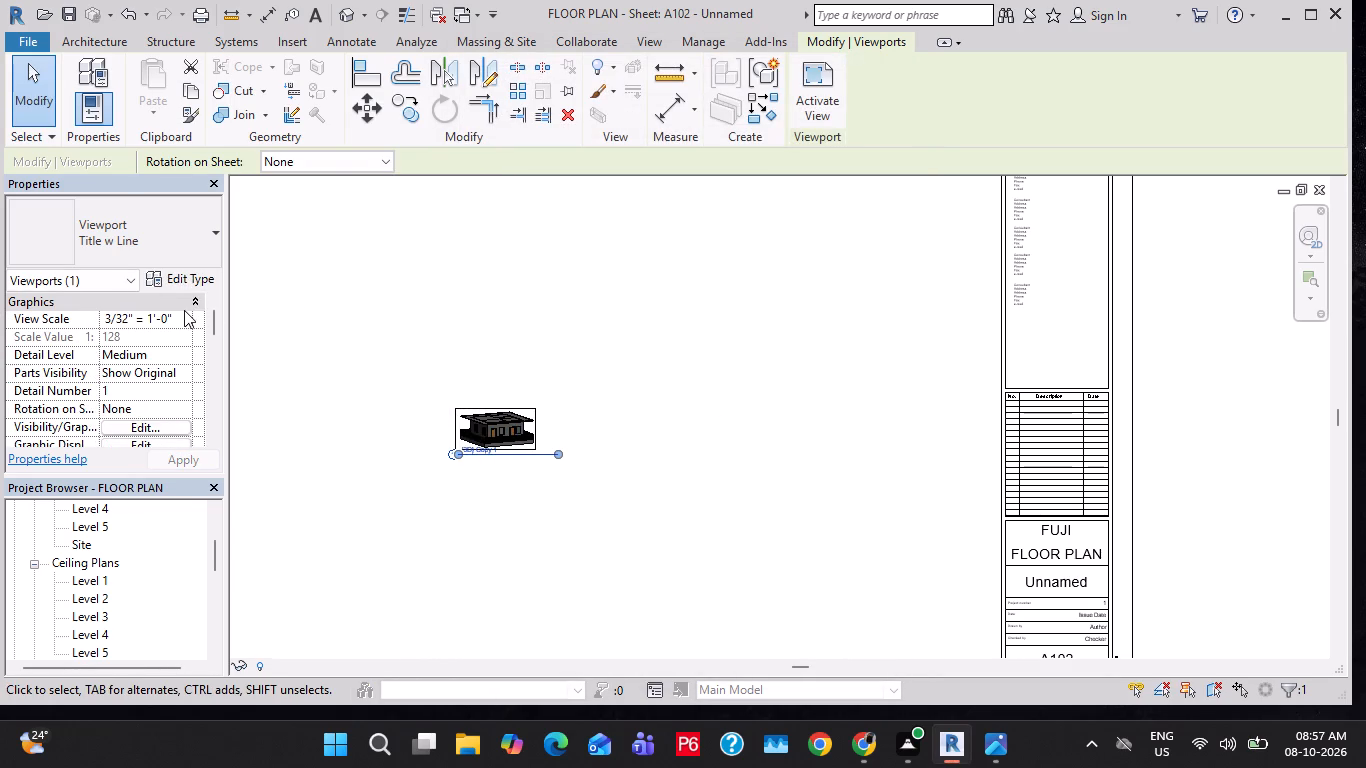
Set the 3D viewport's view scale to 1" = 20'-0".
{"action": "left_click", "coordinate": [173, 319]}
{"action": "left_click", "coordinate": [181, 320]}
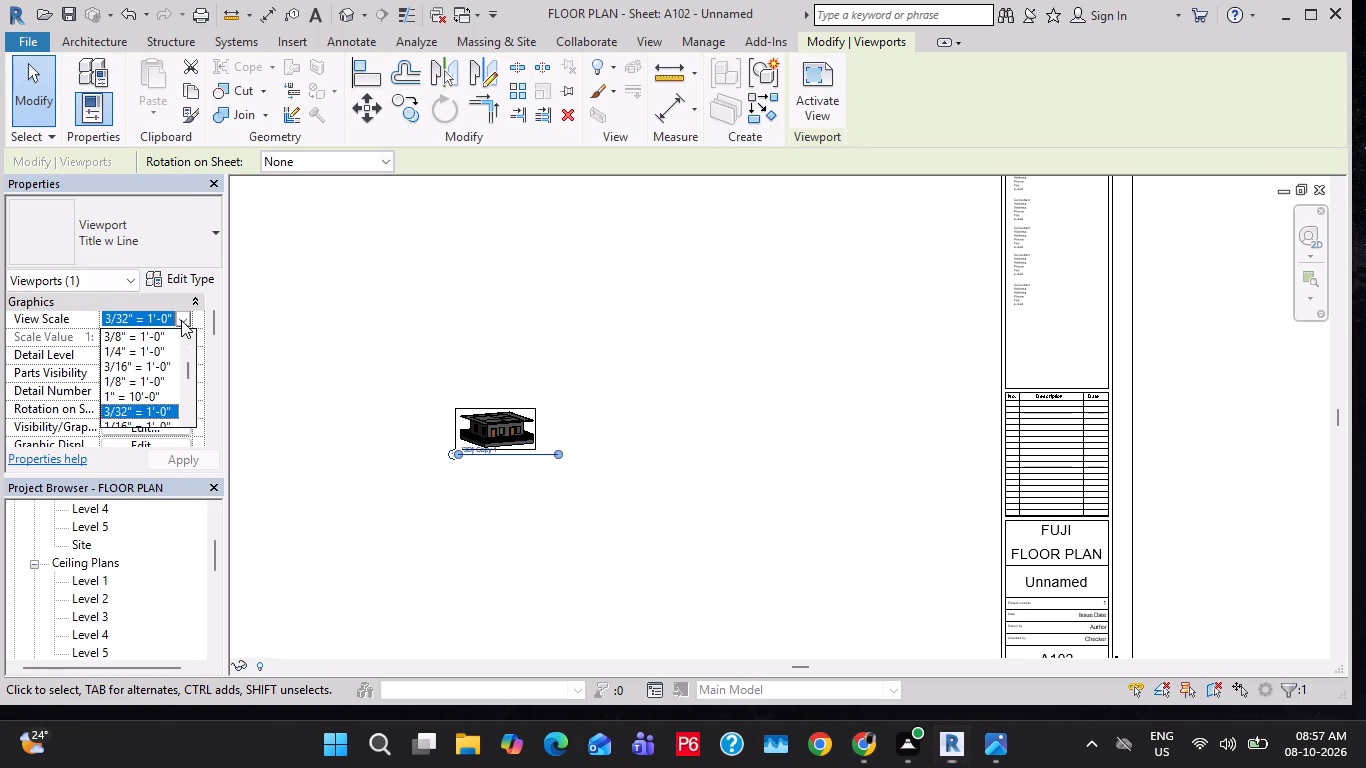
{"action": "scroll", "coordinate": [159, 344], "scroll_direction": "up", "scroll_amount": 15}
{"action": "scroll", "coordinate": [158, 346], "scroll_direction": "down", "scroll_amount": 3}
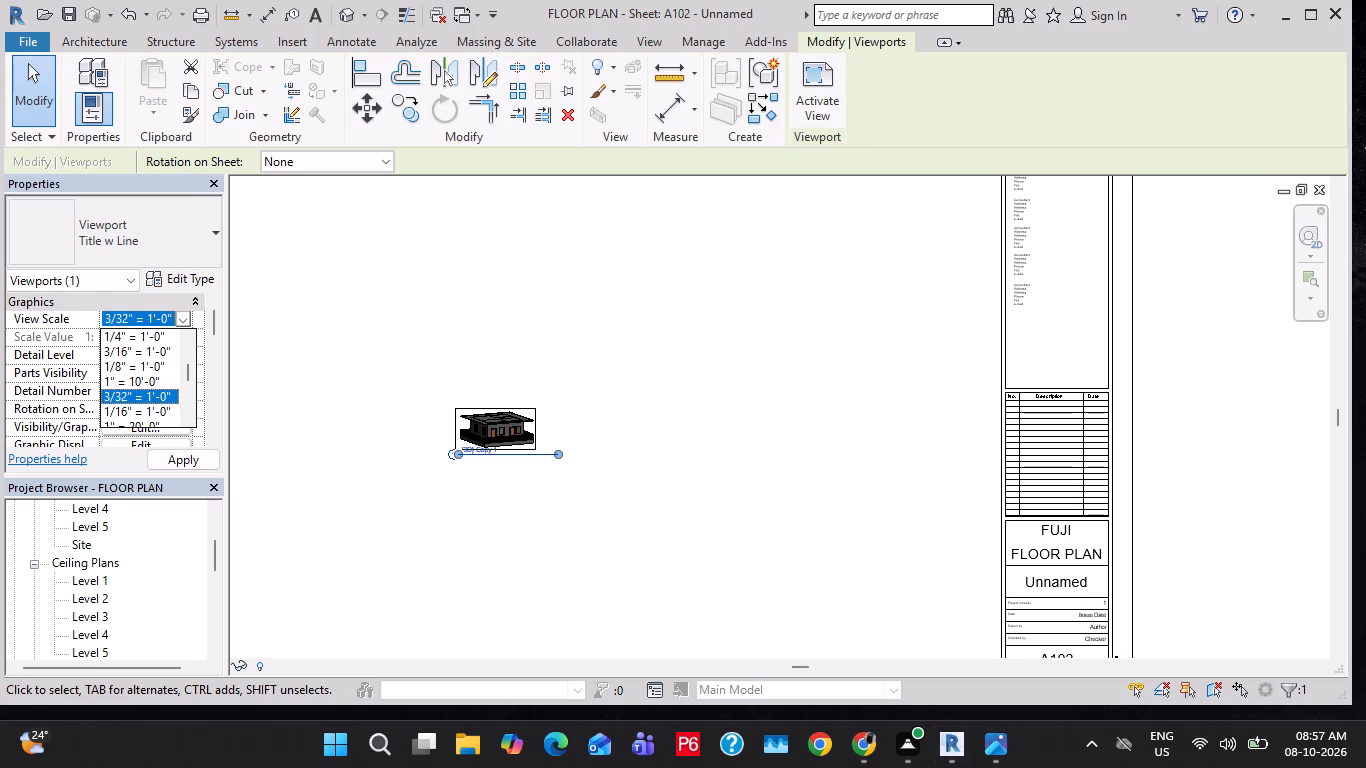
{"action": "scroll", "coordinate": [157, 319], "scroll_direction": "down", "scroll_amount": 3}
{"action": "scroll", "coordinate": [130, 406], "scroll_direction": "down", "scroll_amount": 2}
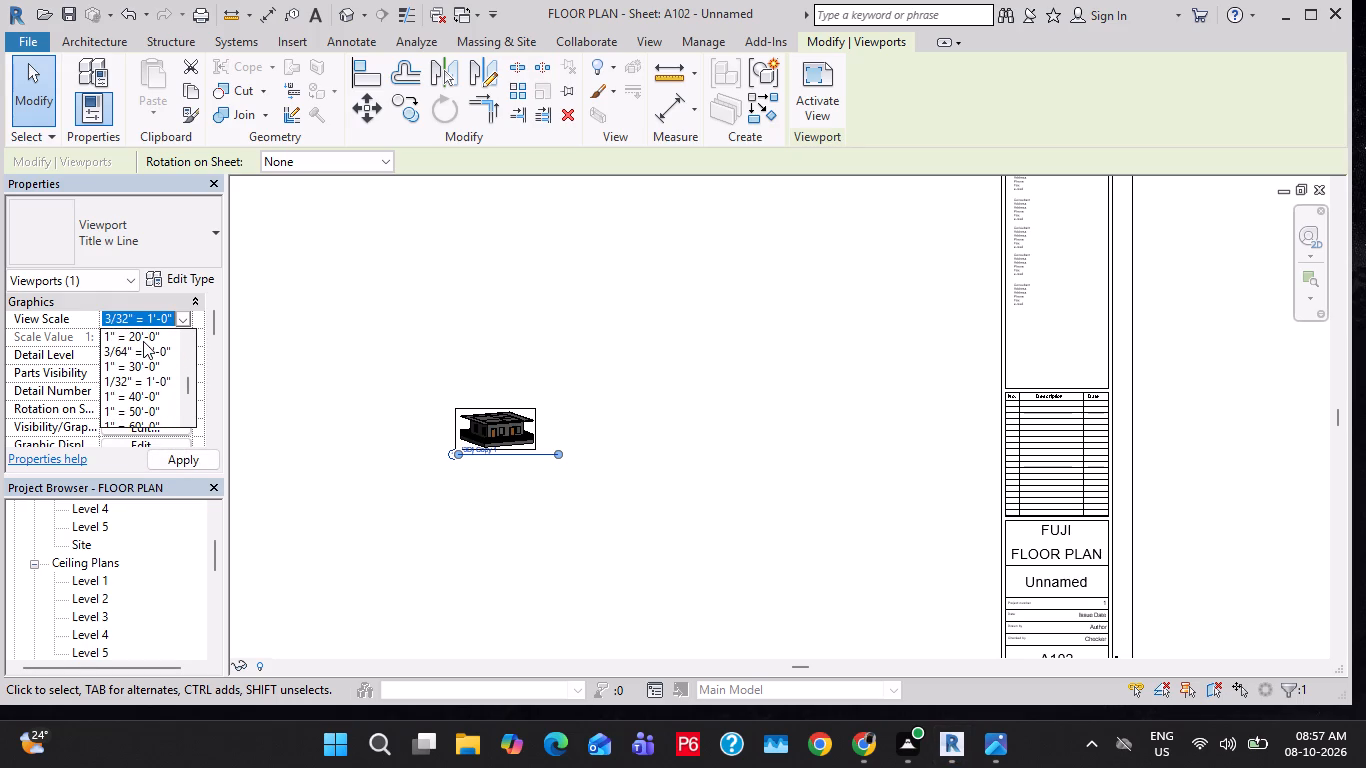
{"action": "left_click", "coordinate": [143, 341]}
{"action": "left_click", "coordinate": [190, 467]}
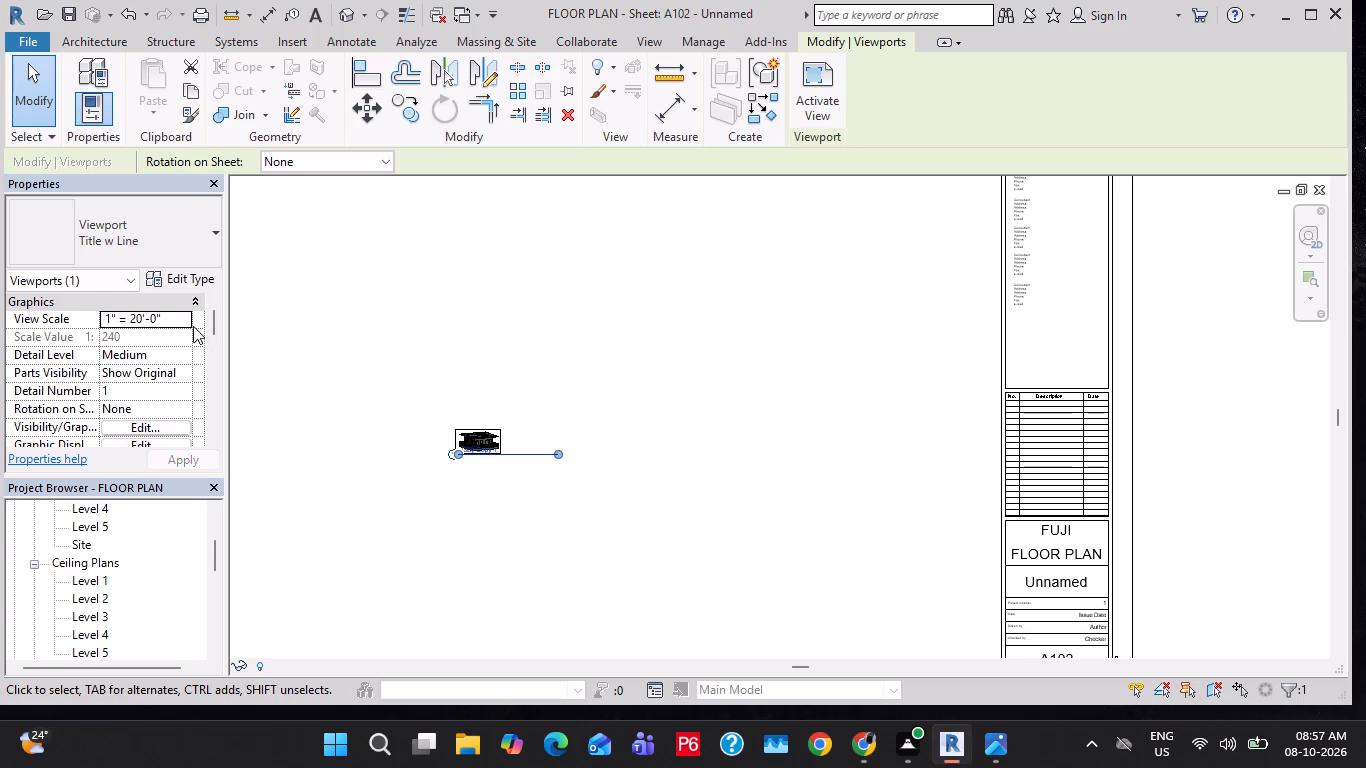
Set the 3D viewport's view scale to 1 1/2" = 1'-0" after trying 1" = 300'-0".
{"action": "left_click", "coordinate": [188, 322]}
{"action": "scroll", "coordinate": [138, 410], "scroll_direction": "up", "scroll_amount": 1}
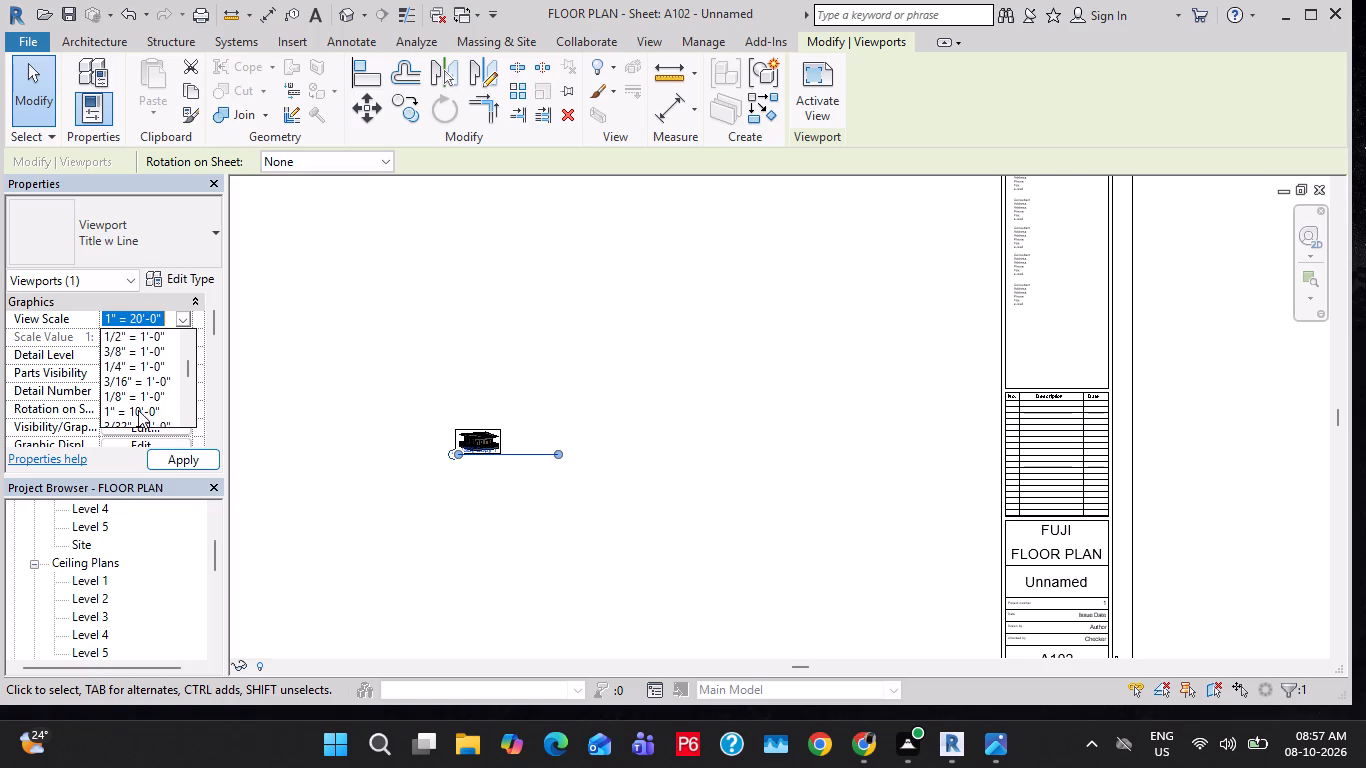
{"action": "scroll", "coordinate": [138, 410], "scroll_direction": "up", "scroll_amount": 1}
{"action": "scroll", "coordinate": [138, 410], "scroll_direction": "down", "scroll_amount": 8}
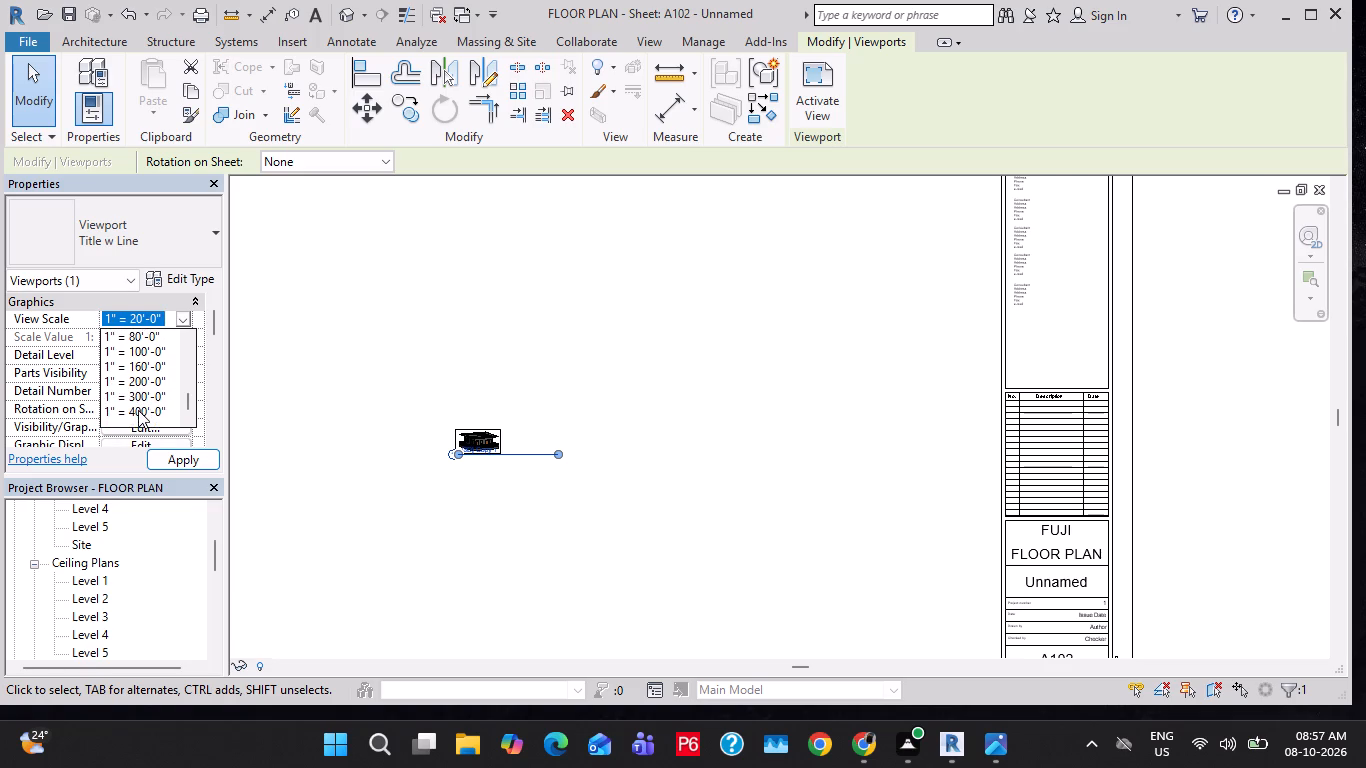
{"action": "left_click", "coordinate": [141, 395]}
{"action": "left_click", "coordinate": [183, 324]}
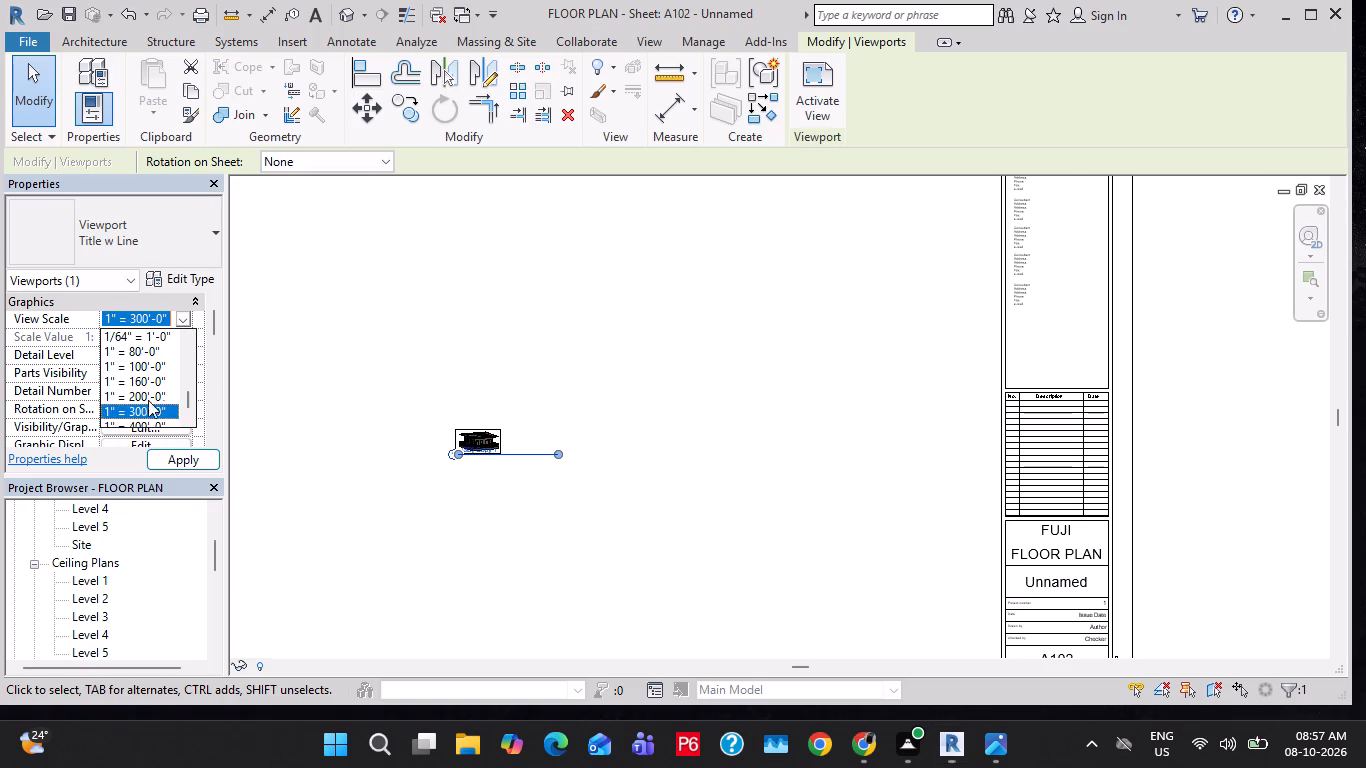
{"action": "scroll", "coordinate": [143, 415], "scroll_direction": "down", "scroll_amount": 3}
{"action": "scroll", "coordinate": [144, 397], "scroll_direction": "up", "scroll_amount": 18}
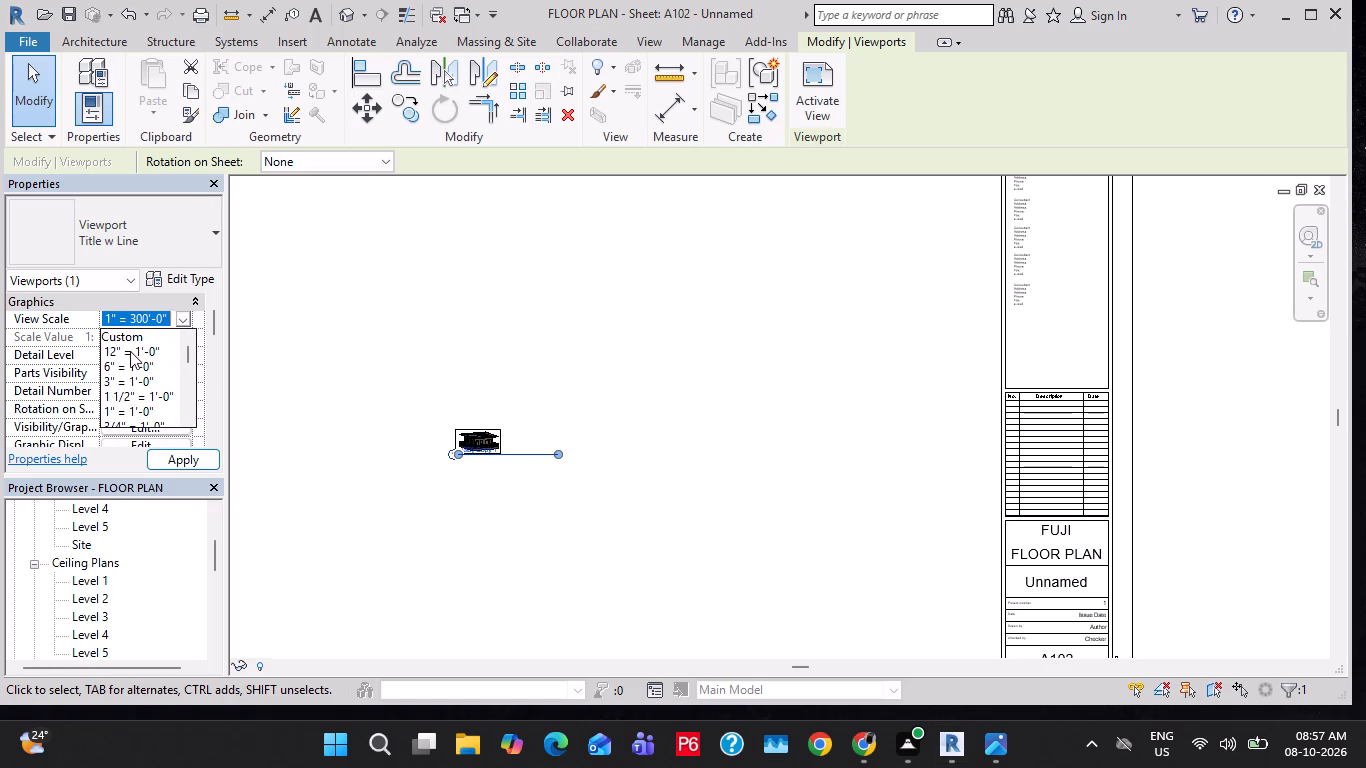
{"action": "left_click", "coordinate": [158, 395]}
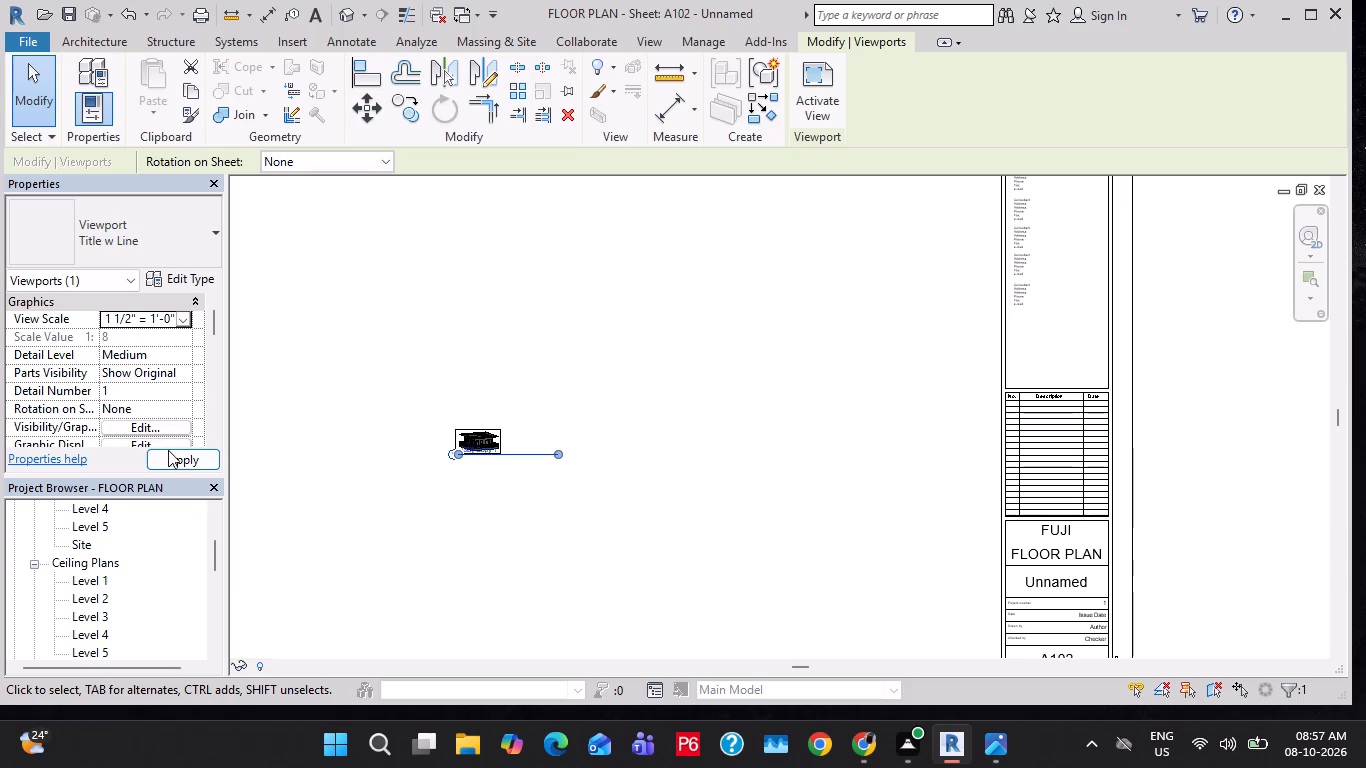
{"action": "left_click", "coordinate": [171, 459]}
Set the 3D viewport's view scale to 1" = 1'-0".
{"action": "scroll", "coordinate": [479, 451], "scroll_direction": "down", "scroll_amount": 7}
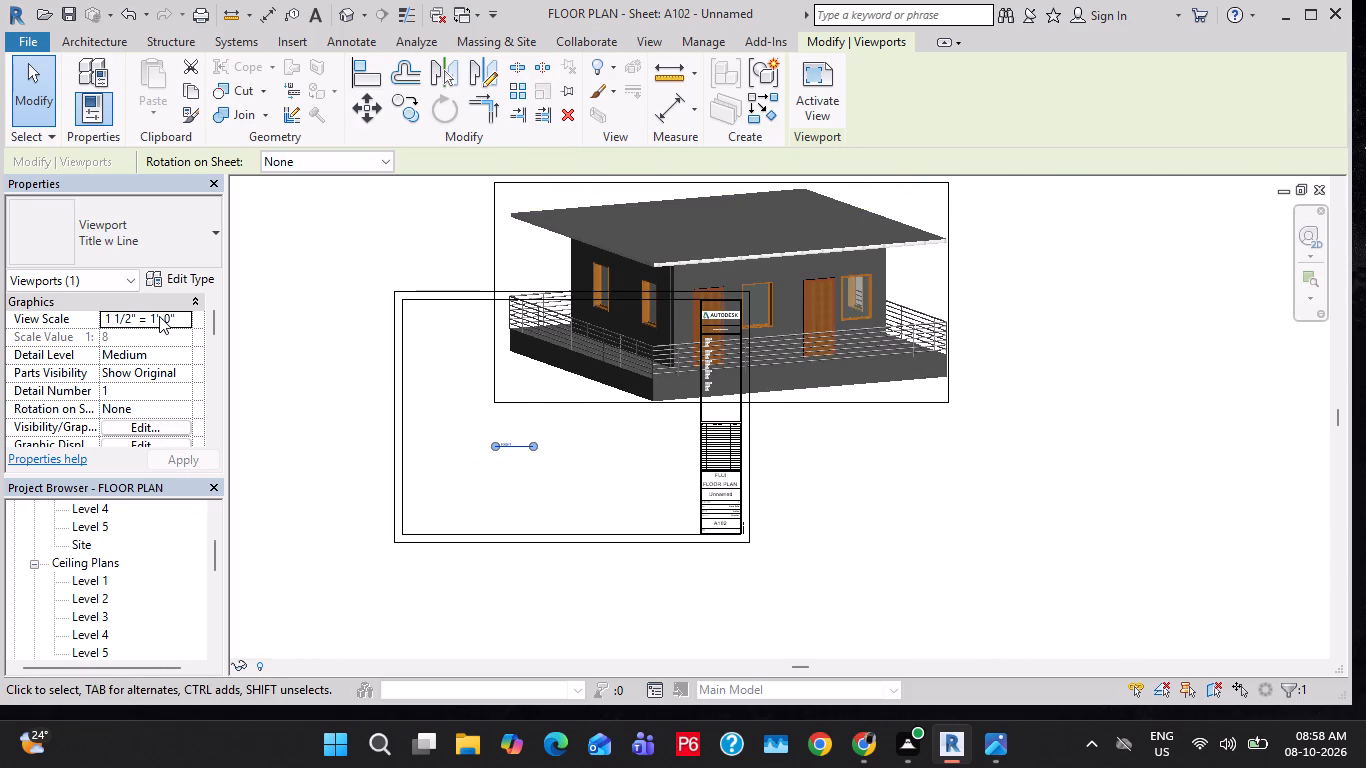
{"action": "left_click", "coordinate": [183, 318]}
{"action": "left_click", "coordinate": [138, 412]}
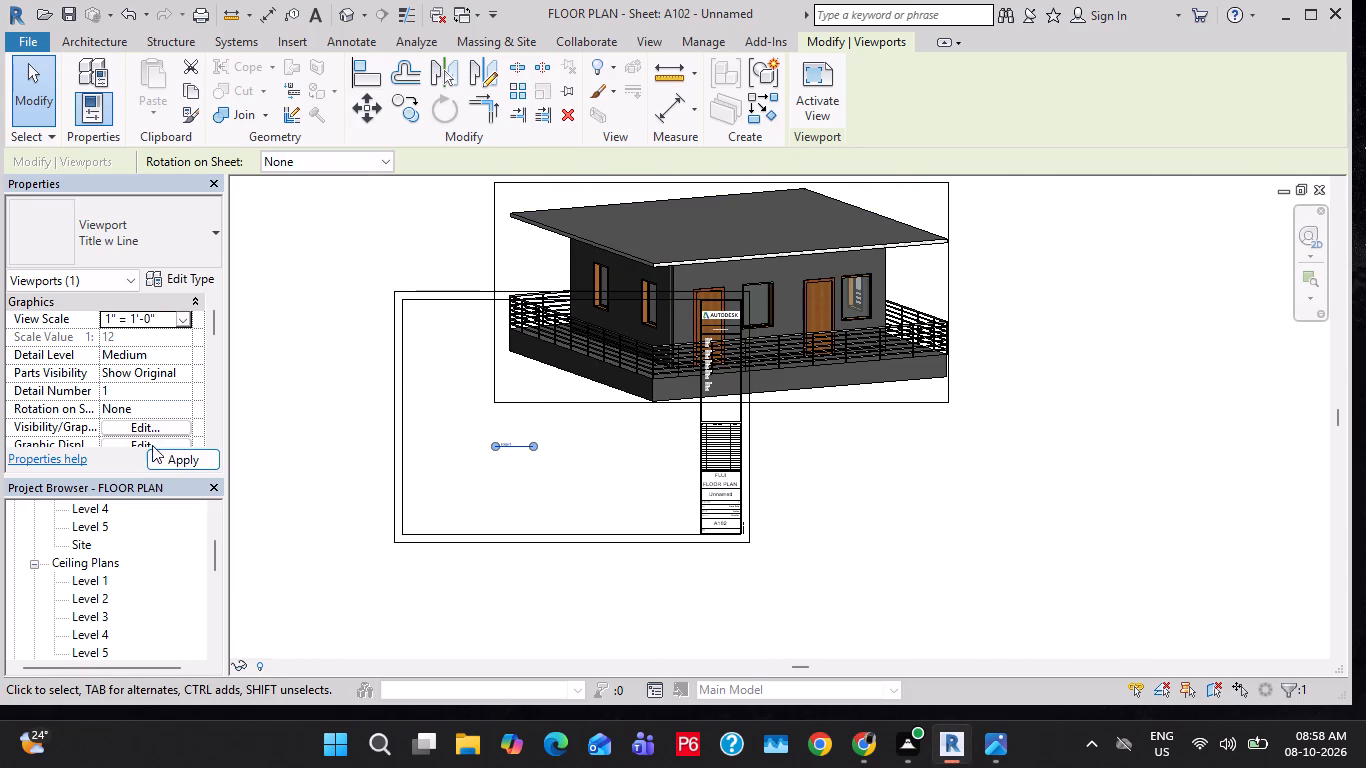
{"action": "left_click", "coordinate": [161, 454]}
Move the enlarged 3D viewport clear of the title block, down onto the drawing area of sheet A102.
{"action": "left_click_drag", "start_coordinate": [558, 423], "coordinate": [548, 436]}
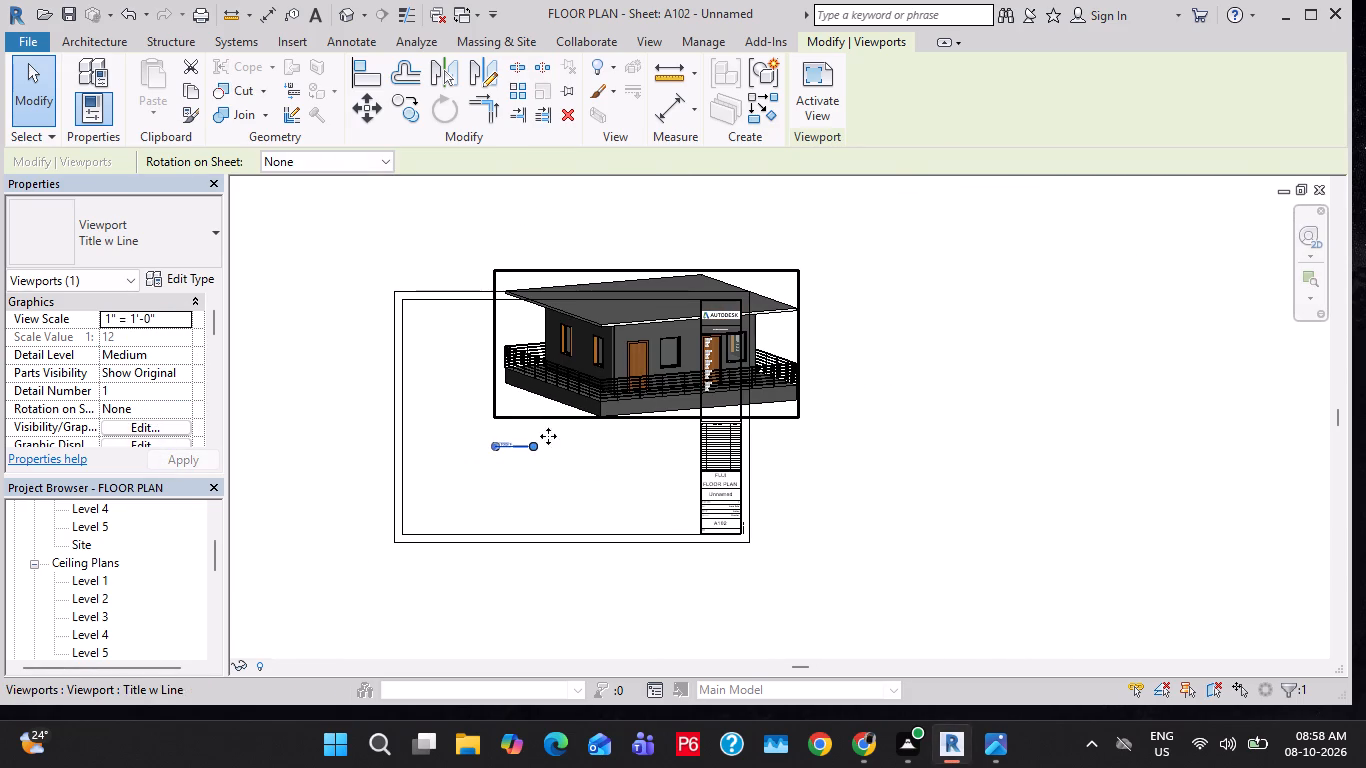
{"action": "left_click_drag", "start_coordinate": [548, 436], "coordinate": [458, 496]}
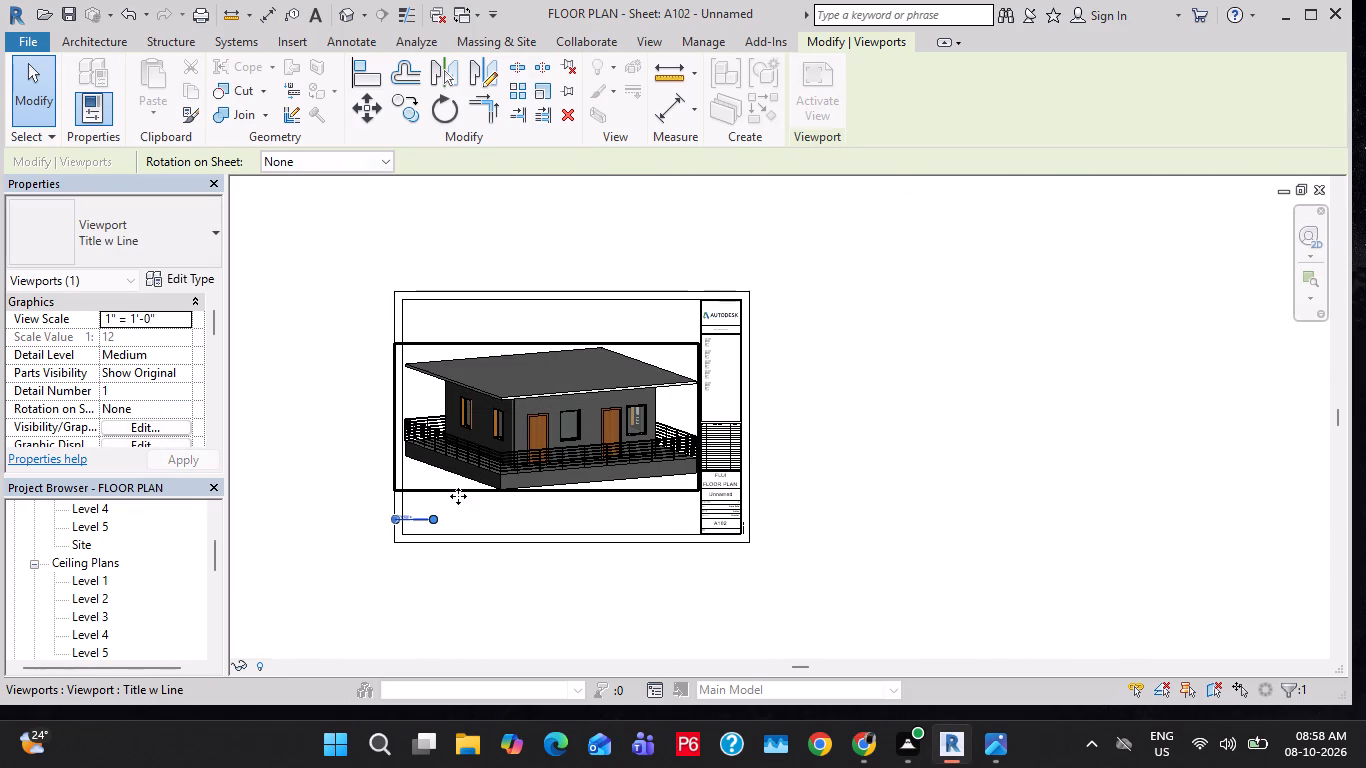
{"action": "scroll", "coordinate": [554, 444], "scroll_direction": "up", "scroll_amount": 3}
{"action": "left_click", "coordinate": [338, 514]}
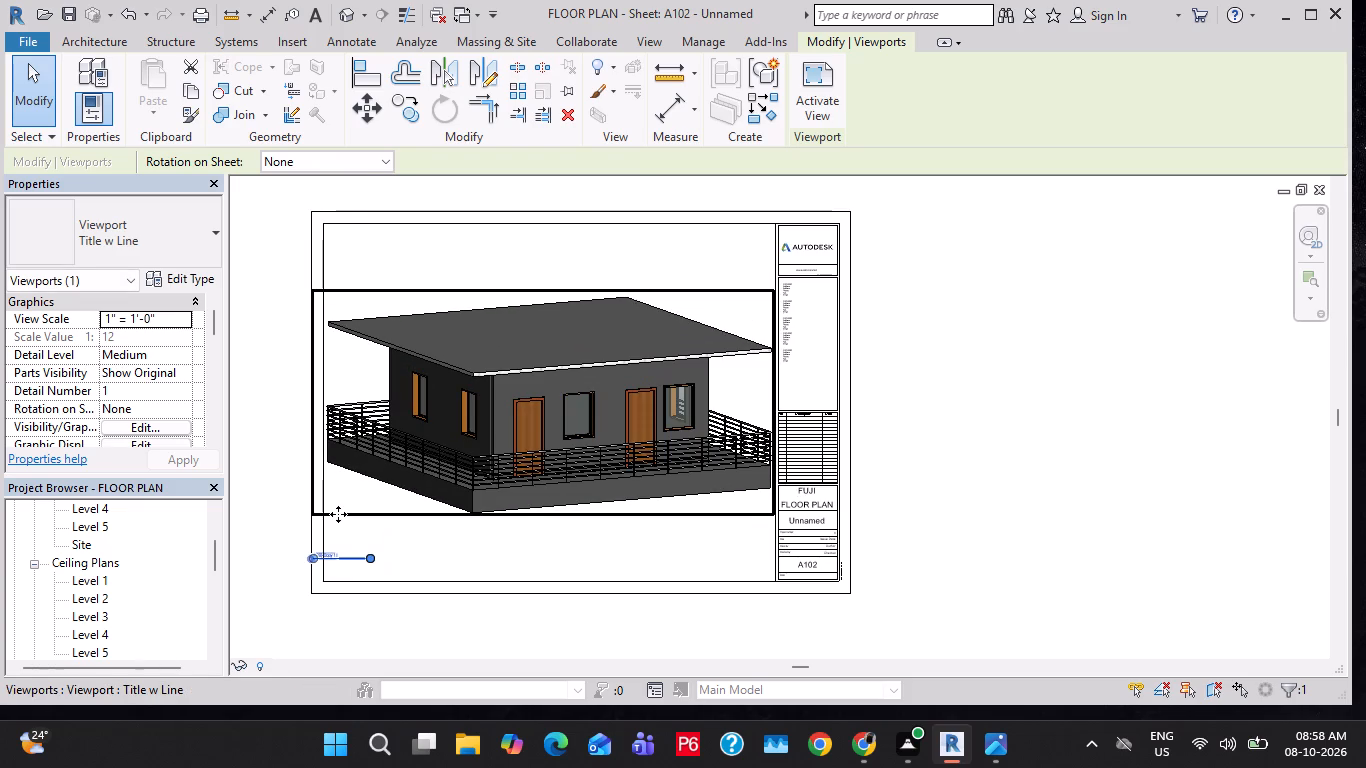
Set the 3D viewport's view scale to 3/4" = 1'-0".
{"action": "left_click", "coordinate": [170, 315]}
{"action": "left_click", "coordinate": [185, 326]}
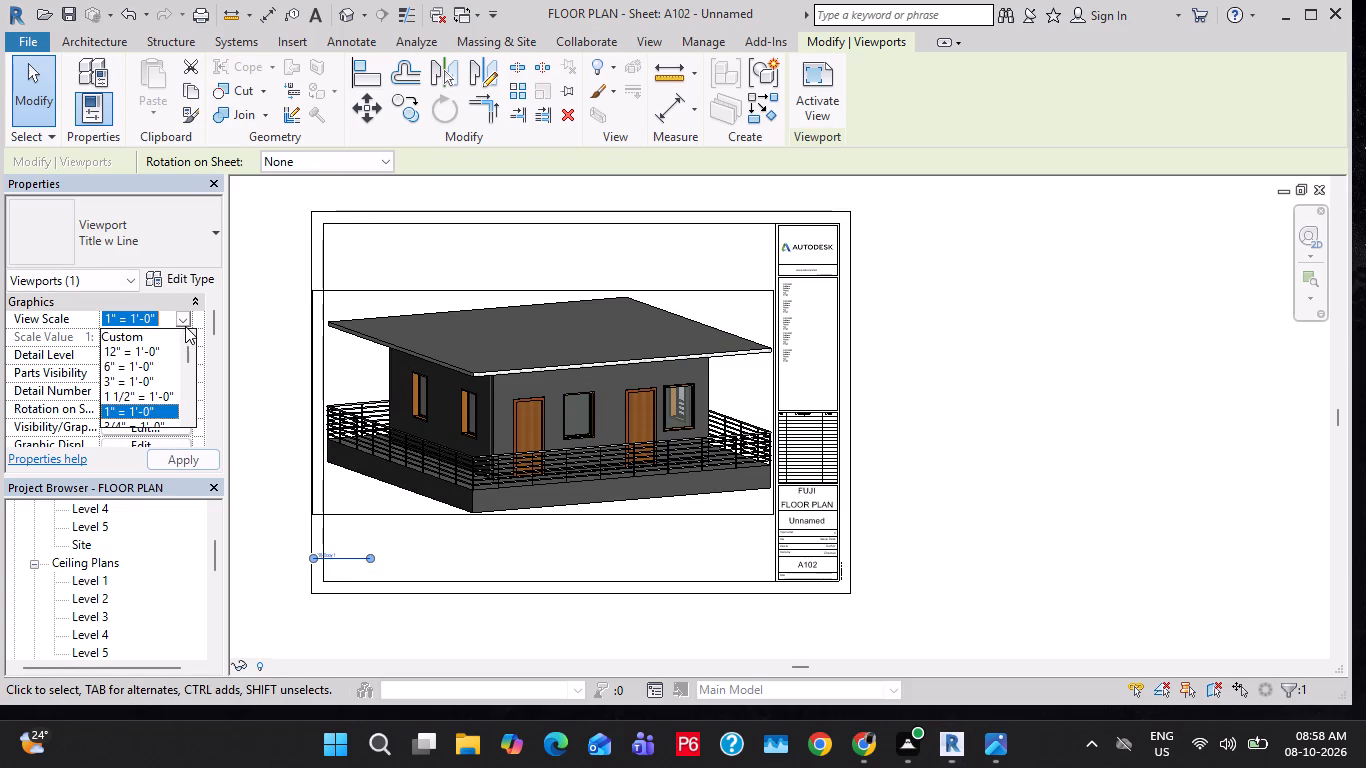
{"action": "left_click", "coordinate": [143, 421]}
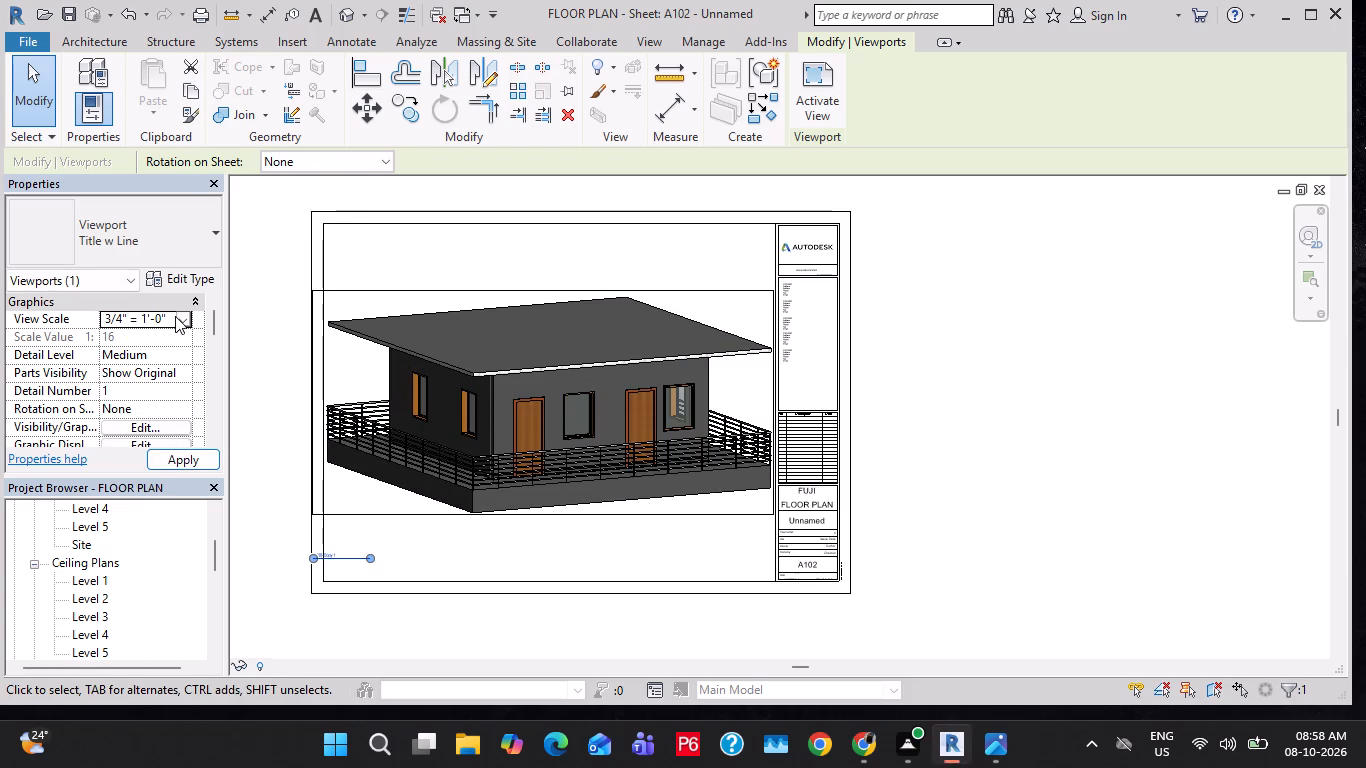
{"action": "left_click", "coordinate": [172, 458]}
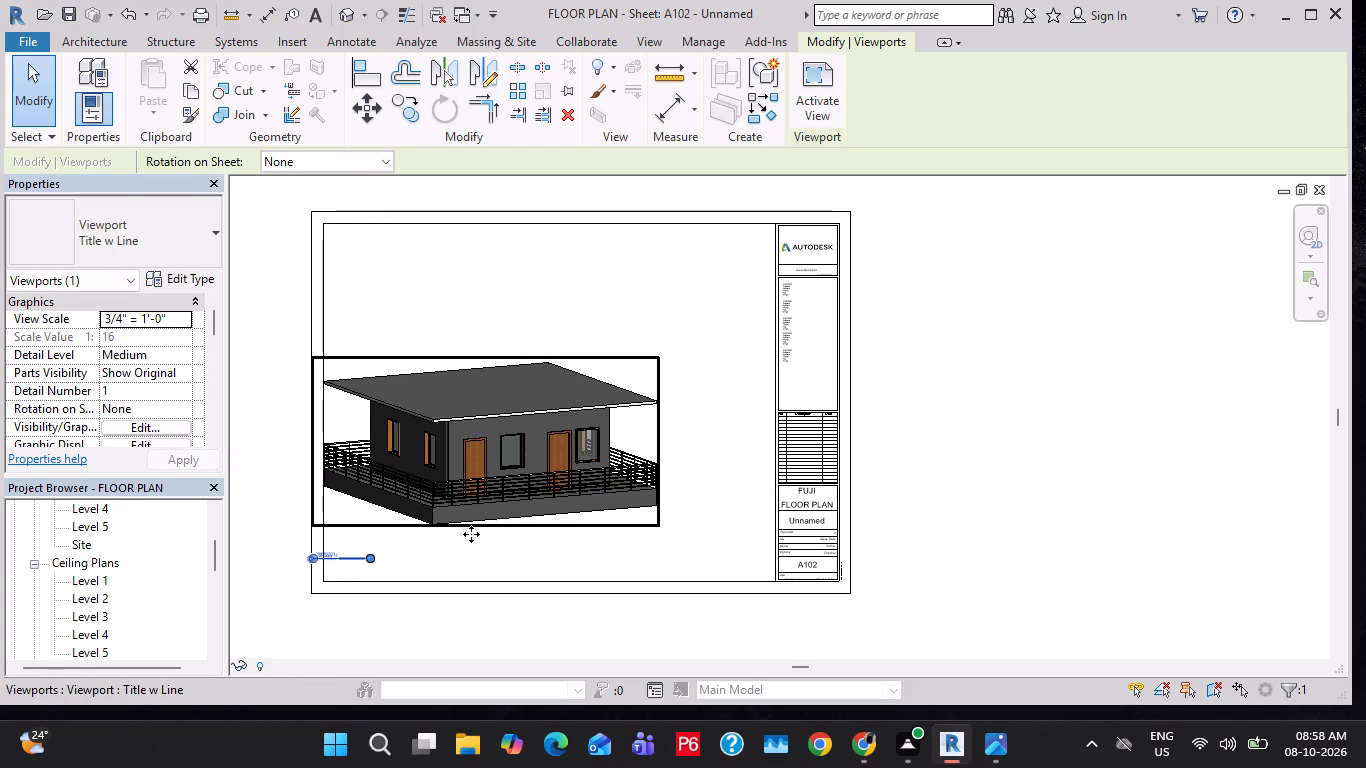
Move the 3D viewport to the middle of sheet A102's drawing area and deselect it.
{"action": "left_click_drag", "start_coordinate": [473, 530], "coordinate": [547, 493]}
{"action": "scroll", "coordinate": [810, 330], "scroll_direction": "up", "scroll_amount": 17}
{"action": "scroll", "coordinate": [780, 258], "scroll_direction": "down", "scroll_amount": 5}
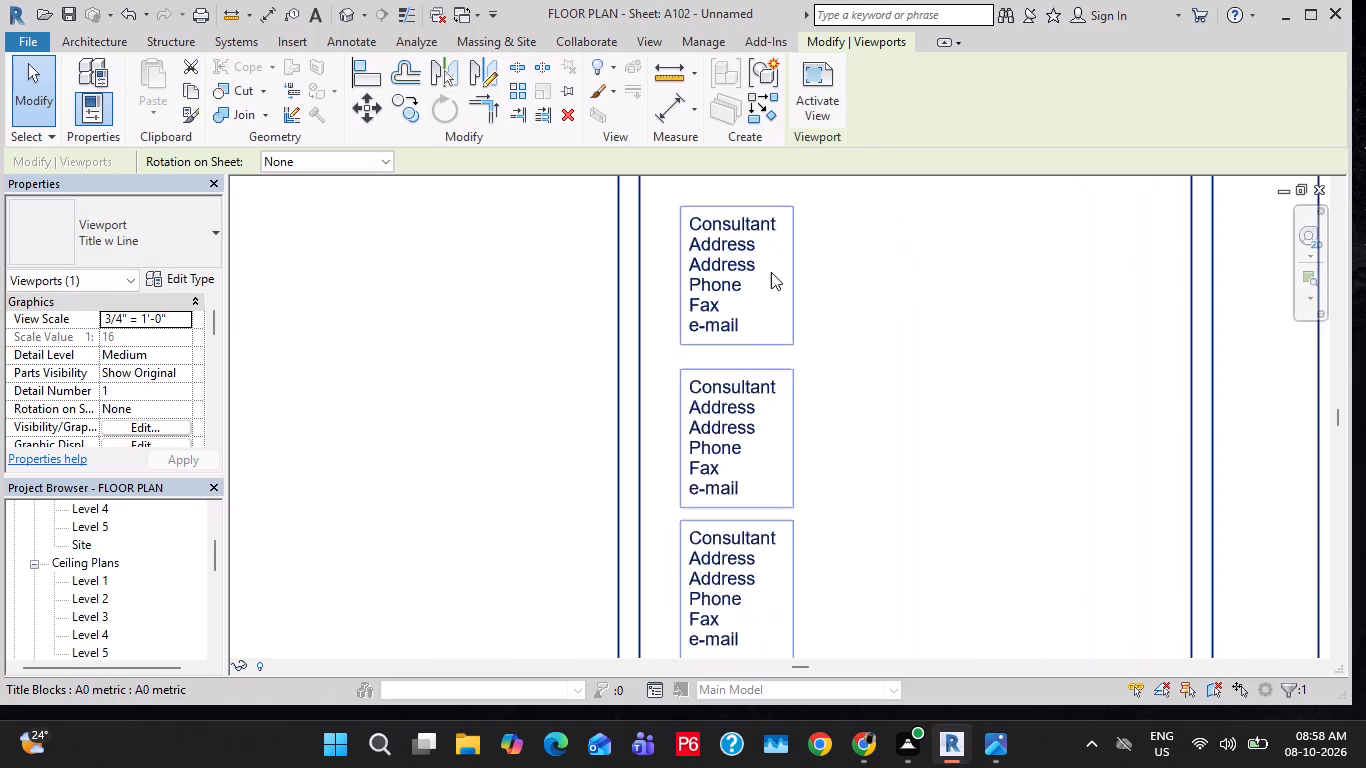
{"action": "scroll", "coordinate": [771, 272], "scroll_direction": "down", "scroll_amount": 10}
{"action": "left_click", "coordinate": [923, 447]}
Save the FLOOR PLAN project with the arranged A102 sheet.
{"action": "scroll", "coordinate": [916, 437], "scroll_direction": "down", "scroll_amount": 2}
{"action": "middle_click_drag", "start_coordinate": [576, 521], "coordinate": [614, 500]}
{"action": "scroll", "coordinate": [614, 495], "scroll_direction": "up", "scroll_amount": 1}
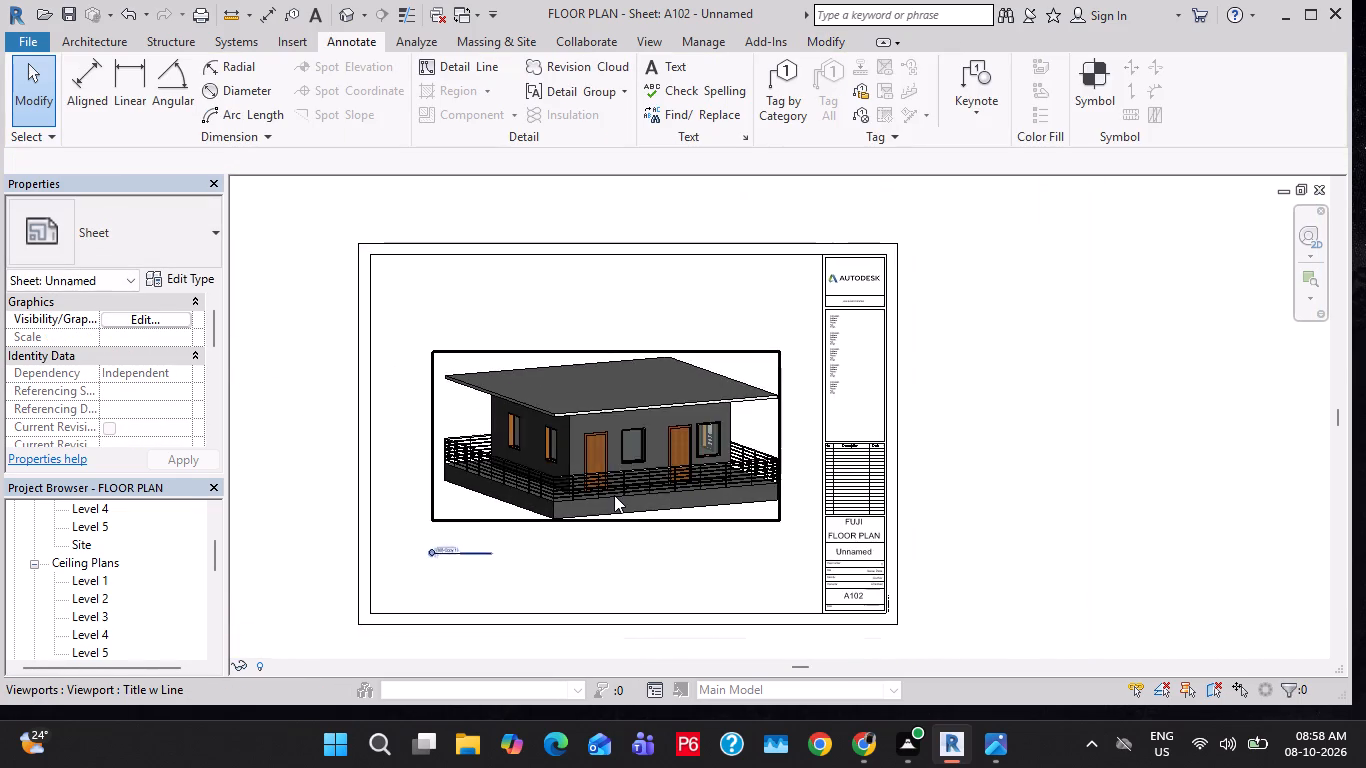
{"action": "scroll", "coordinate": [614, 489], "scroll_direction": "up", "scroll_amount": 2}
{"action": "key", "text": "ctrl+s"}
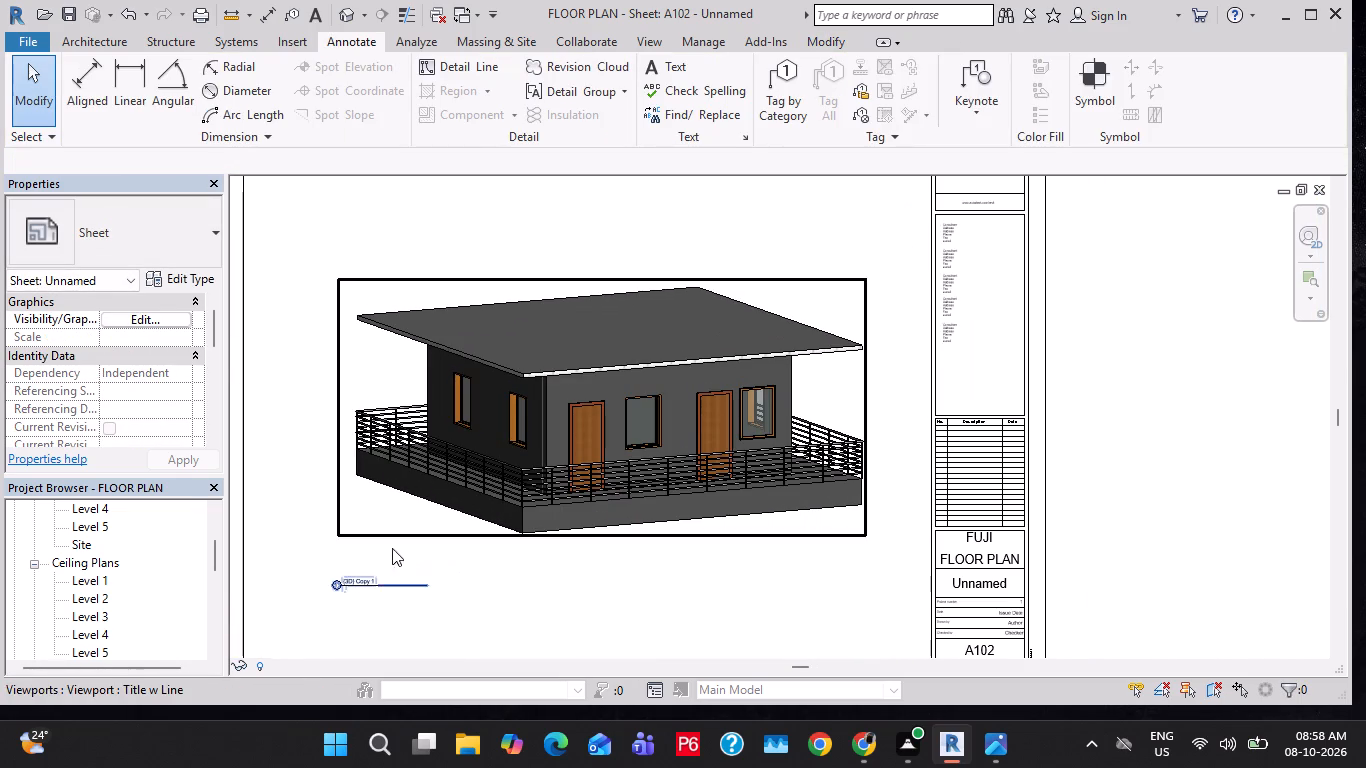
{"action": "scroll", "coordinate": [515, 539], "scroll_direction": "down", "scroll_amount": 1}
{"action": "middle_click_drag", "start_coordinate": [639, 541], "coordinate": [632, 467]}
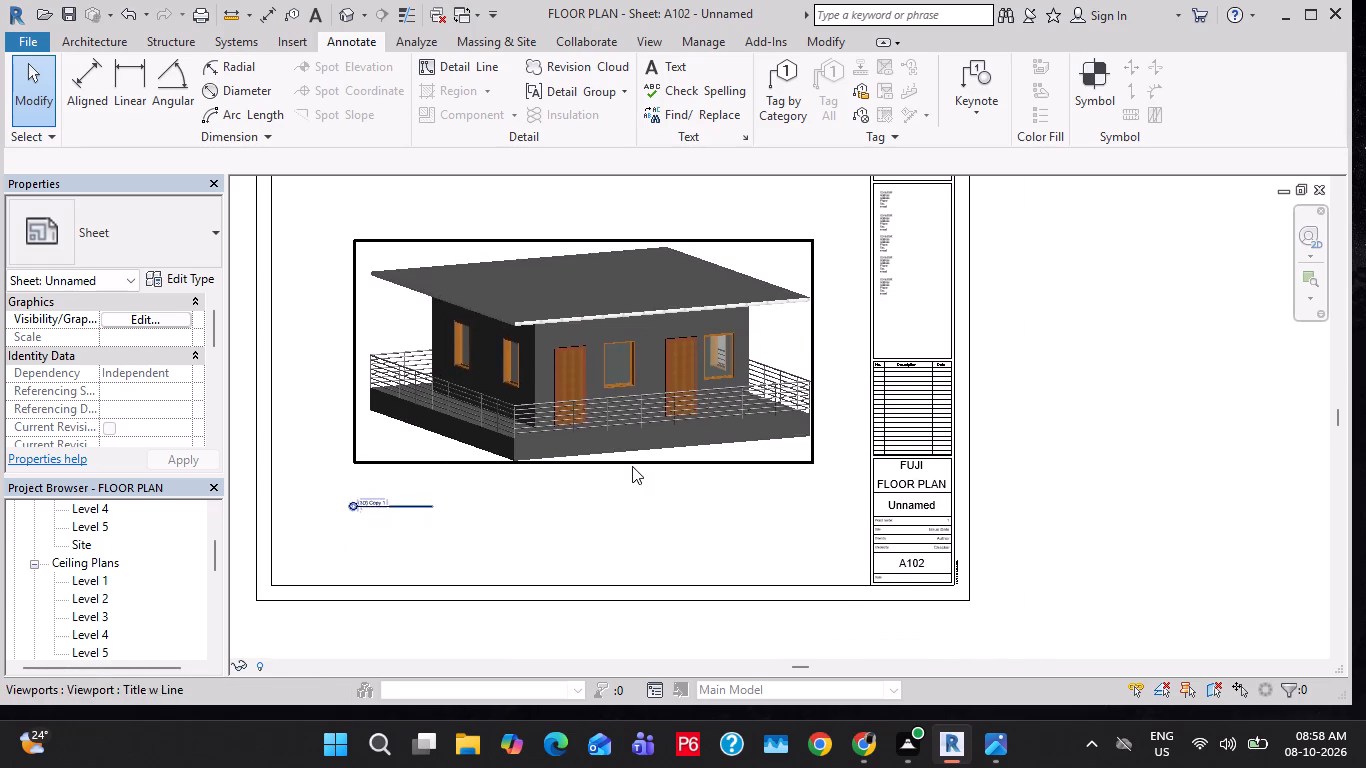
Print sheet A102 with Microsoft Print to PDF, using the current window as print range and the separate-files option.
{"action": "scroll", "coordinate": [645, 492], "scroll_direction": "down", "scroll_amount": 1}
{"action": "middle_click_drag", "start_coordinate": [665, 501], "coordinate": [685, 592]}
{"action": "middle_click_drag", "start_coordinate": [685, 575], "coordinate": [683, 542]}
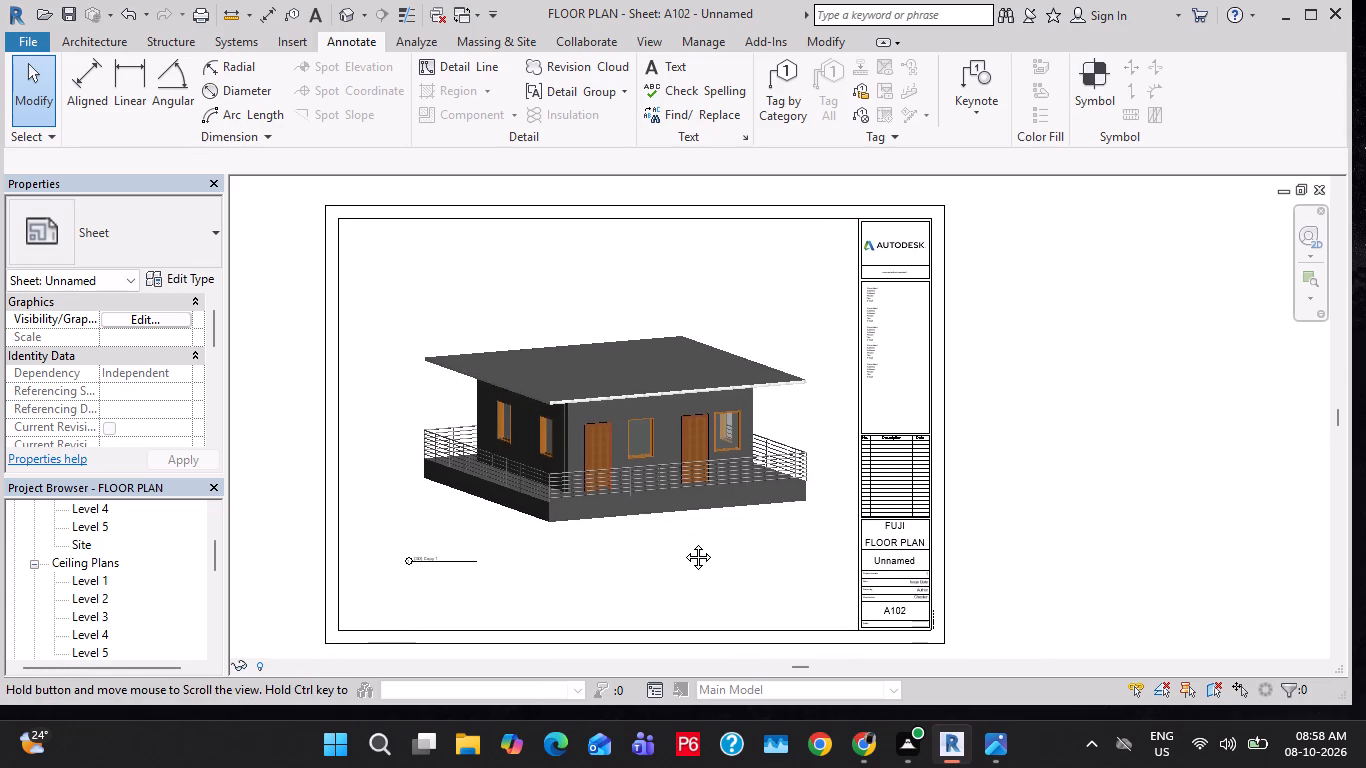
{"action": "middle_click_drag", "start_coordinate": [683, 542], "coordinate": [683, 547]}
{"action": "key", "text": "ctrl+p"}
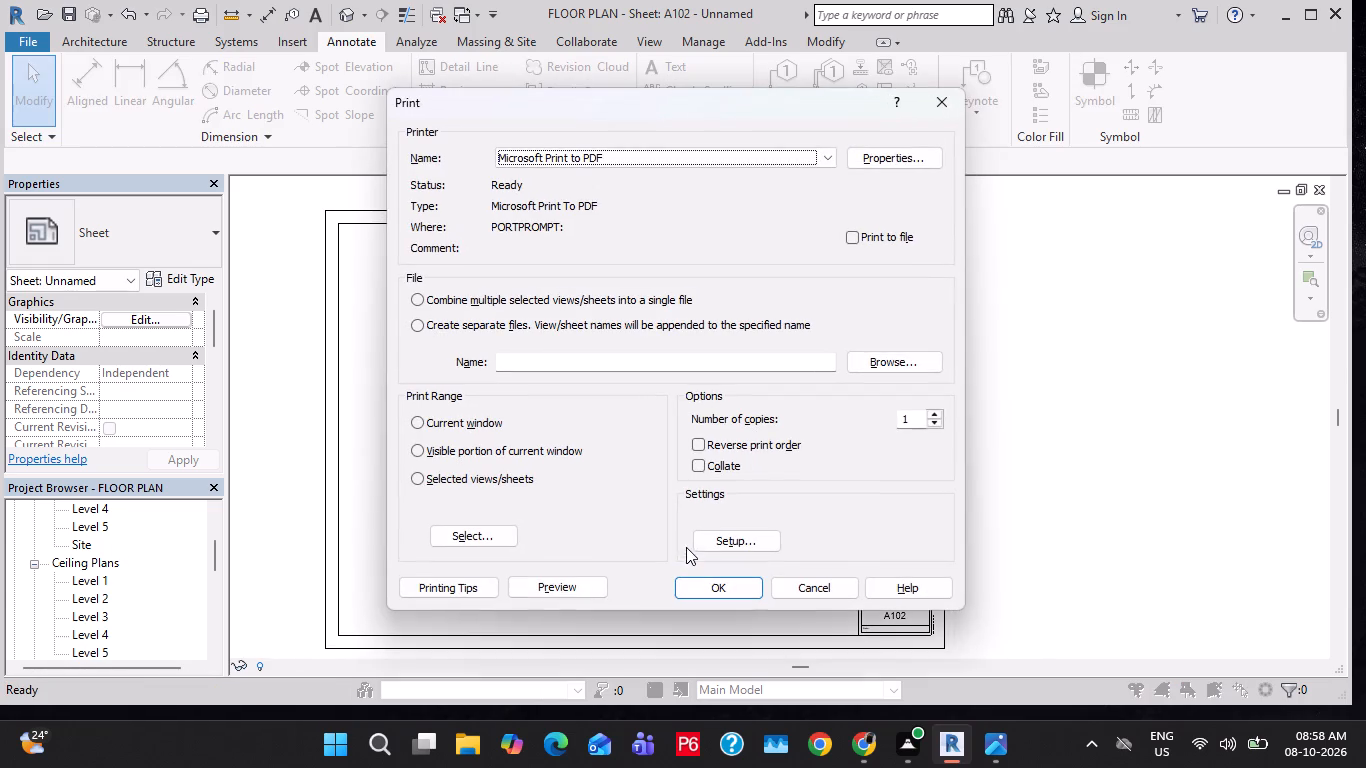
{"action": "left_click", "coordinate": [445, 418]}
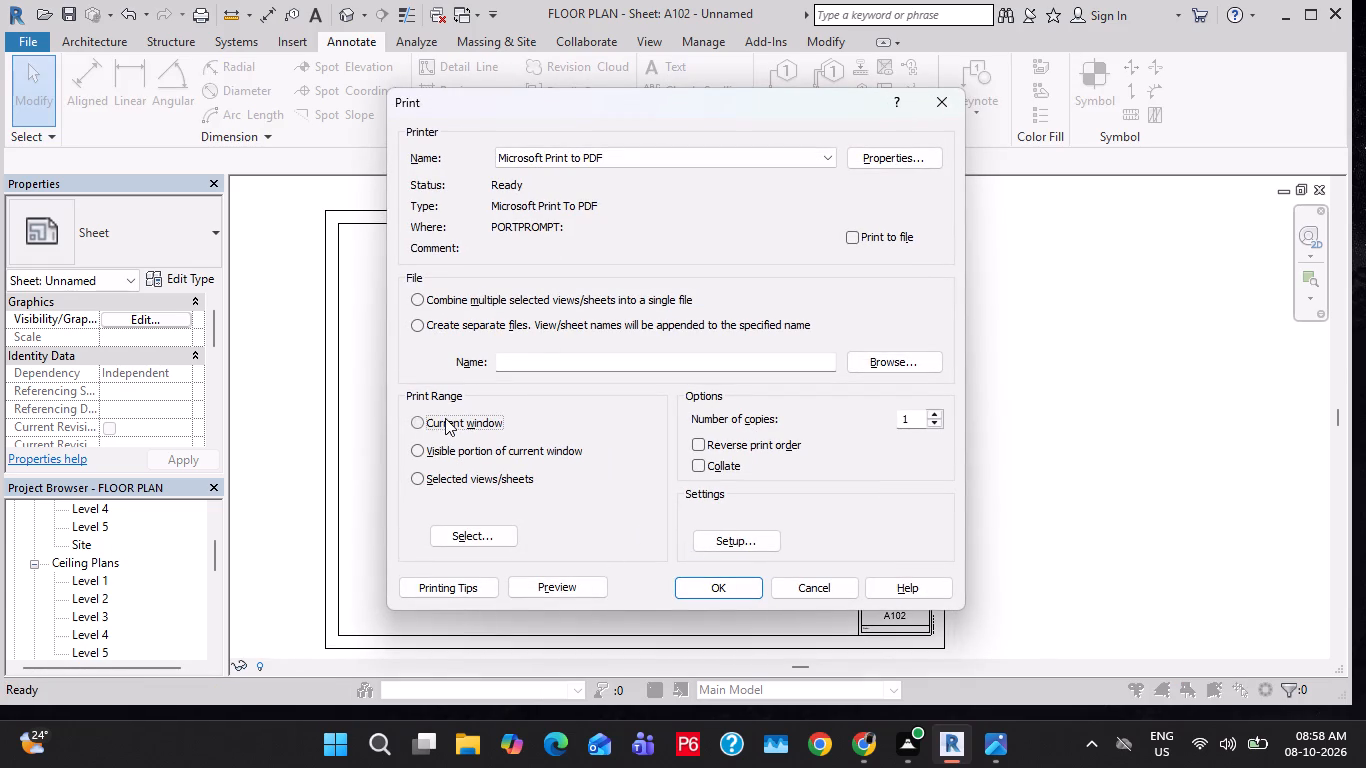
{"action": "left_click", "coordinate": [443, 316]}
{"action": "left_click", "coordinate": [447, 337]}
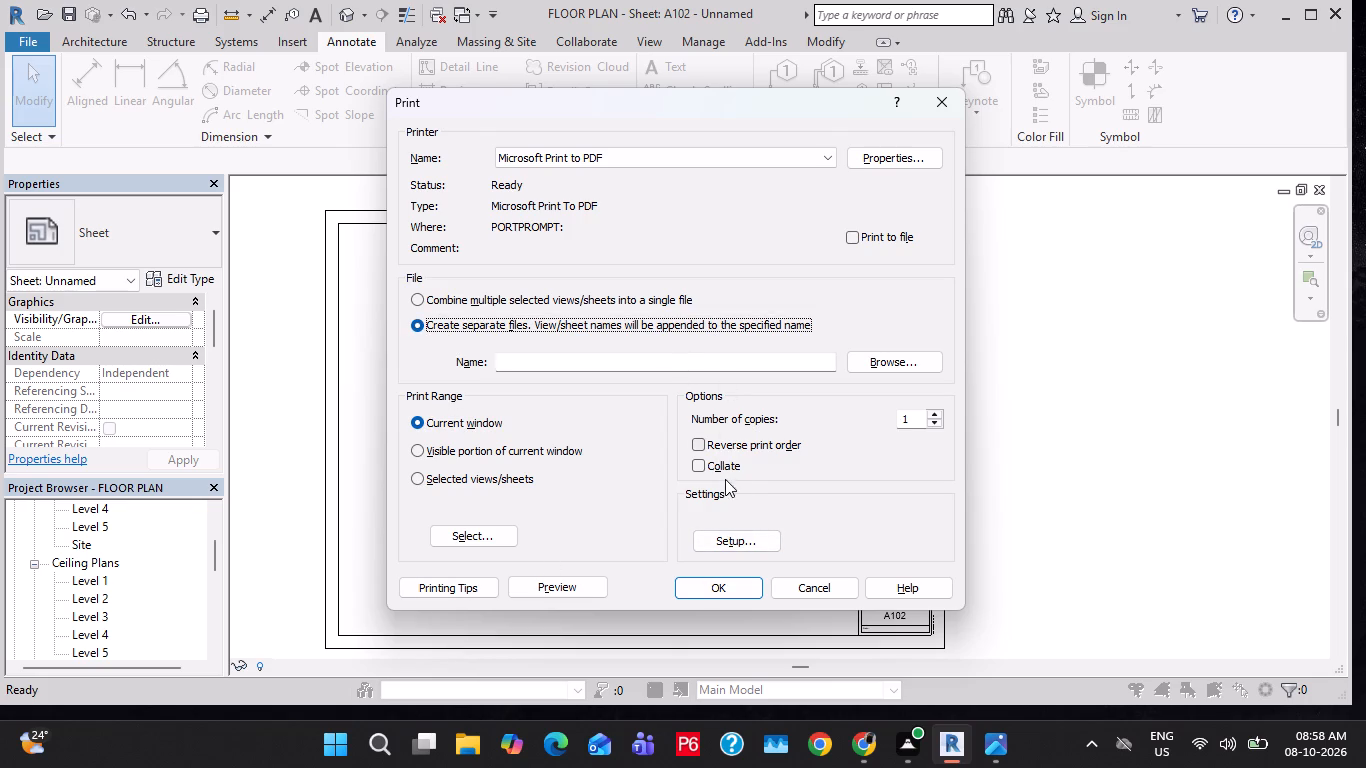
{"action": "left_click", "coordinate": [580, 587]}
{"action": "left_click", "coordinate": [692, 586]}
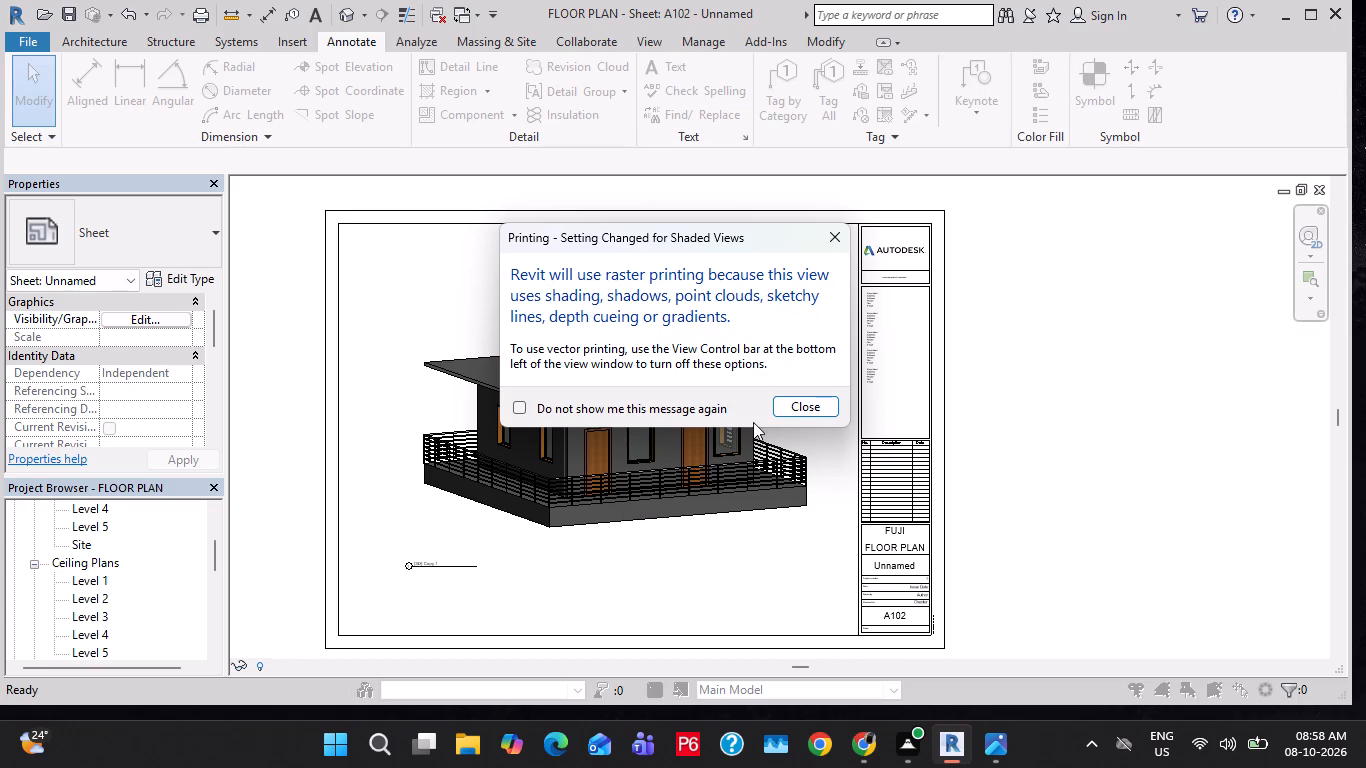
{"action": "left_click", "coordinate": [795, 402]}
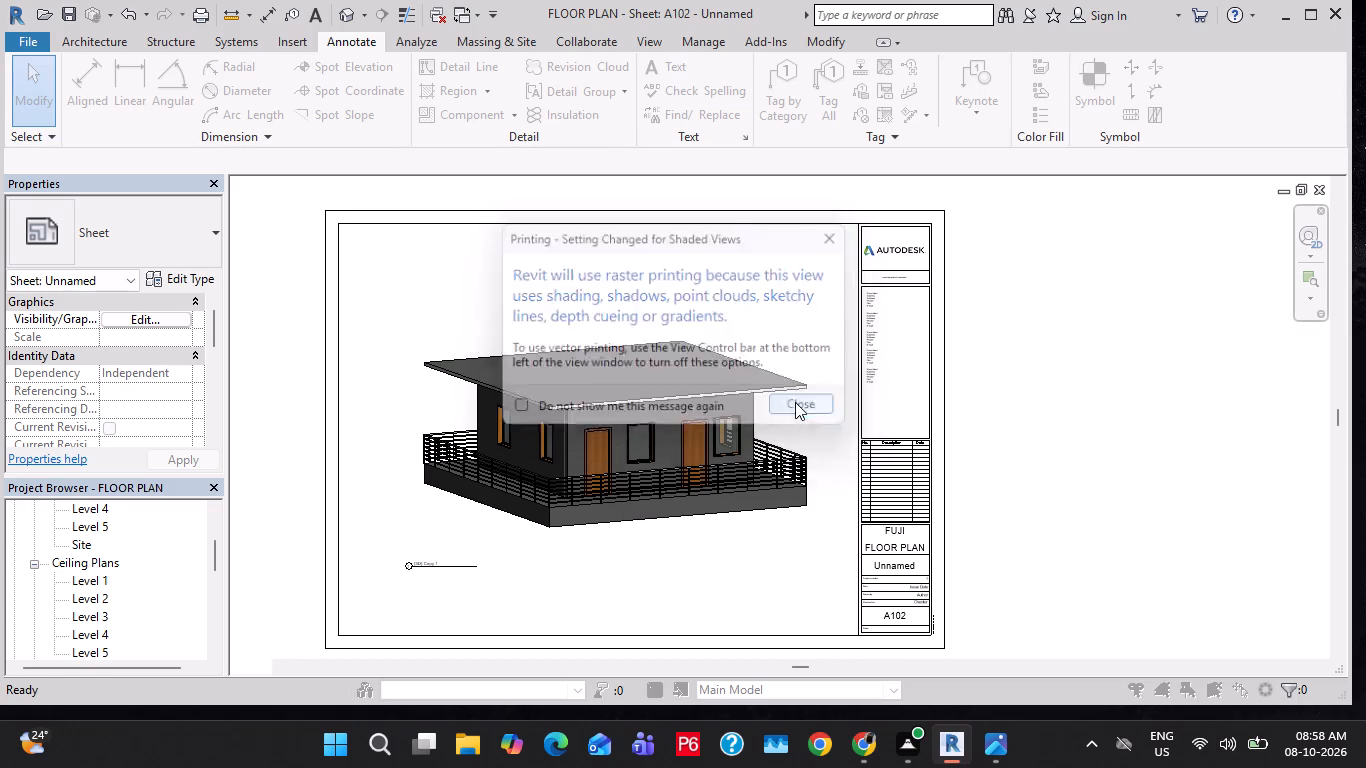
Save the print output as a PDF named 3D VIEW in the FUJI > REVIT folder.
{"action": "left_click", "coordinate": [584, 440]}
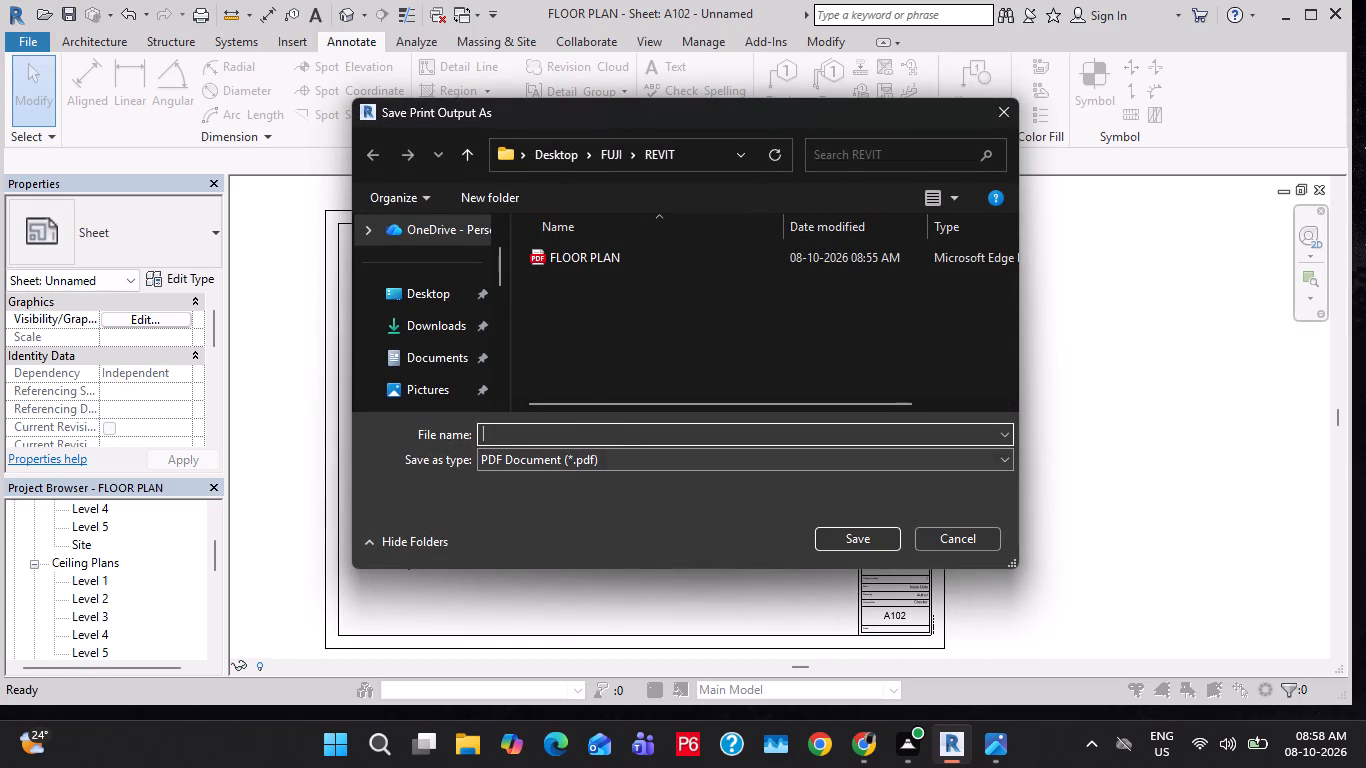
{"action": "type", "text": "3D VIEW"}
{"action": "key", "text": "Return"}
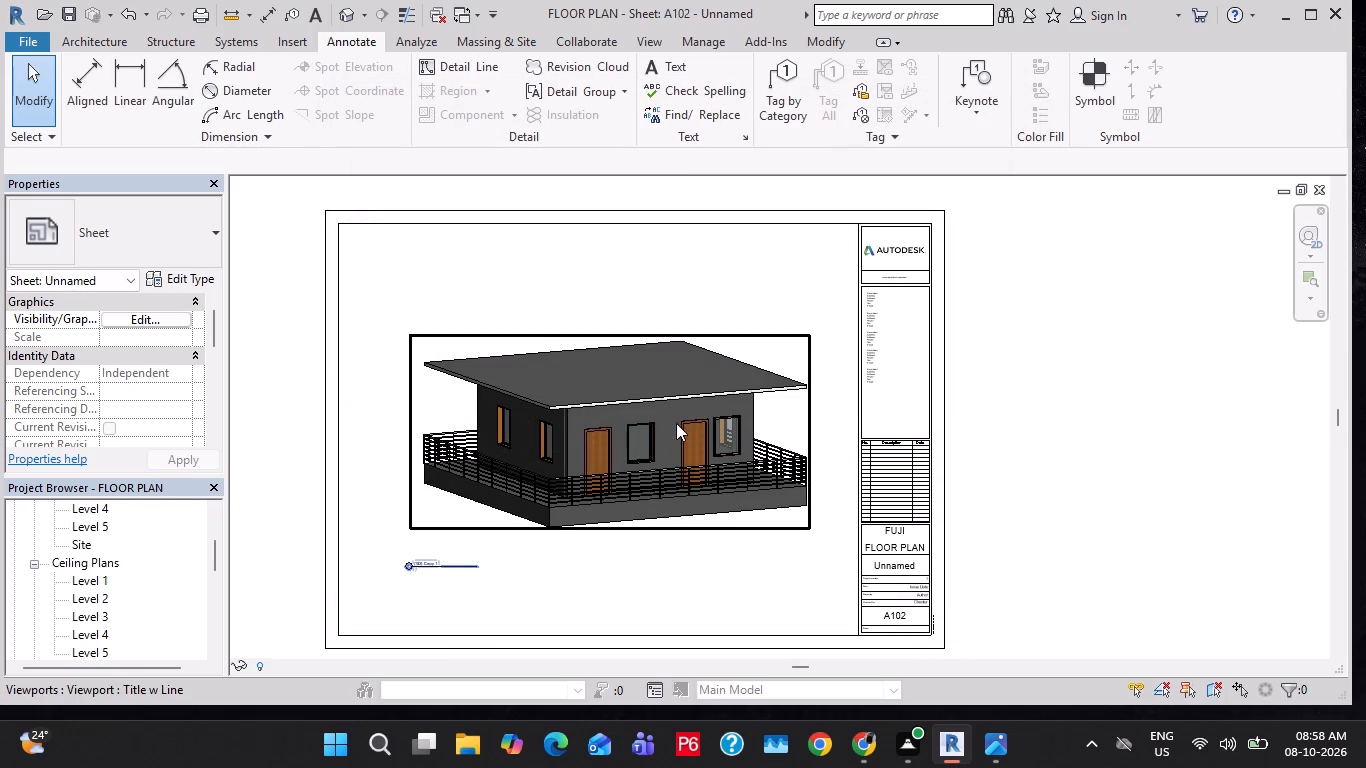
Check the exported 3D VIEW PDF in Adobe Acrobat, examining the house view and title block, and close it.
{"action": "scroll", "coordinate": [685, 433], "scroll_direction": "down", "scroll_amount": 2}
{"action": "middle_click", "coordinate": [730, 449]}
{"action": "scroll", "coordinate": [720, 446], "scroll_direction": "up", "scroll_amount": 3}
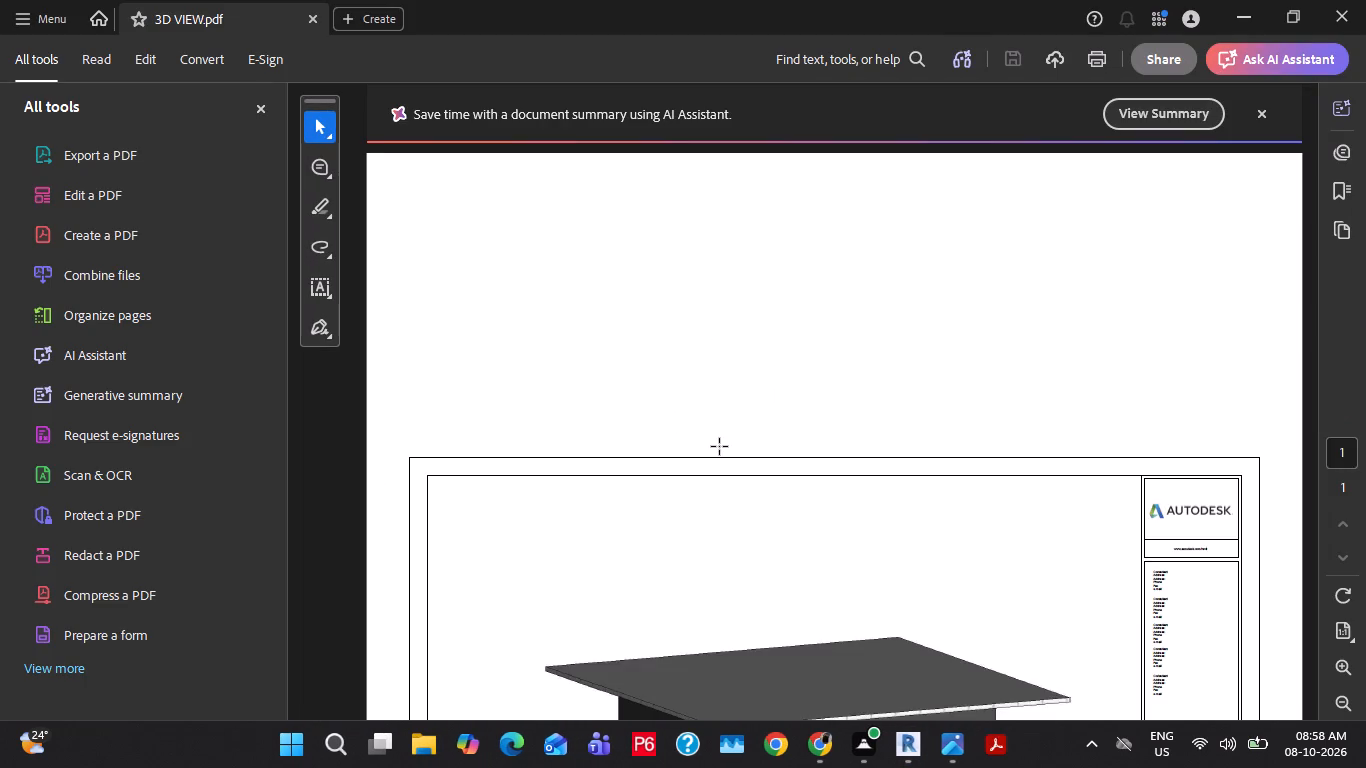
{"action": "scroll", "coordinate": [730, 395], "scroll_direction": "down", "scroll_amount": 8}
{"action": "scroll", "coordinate": [730, 400], "scroll_direction": "up", "scroll_amount": 2}
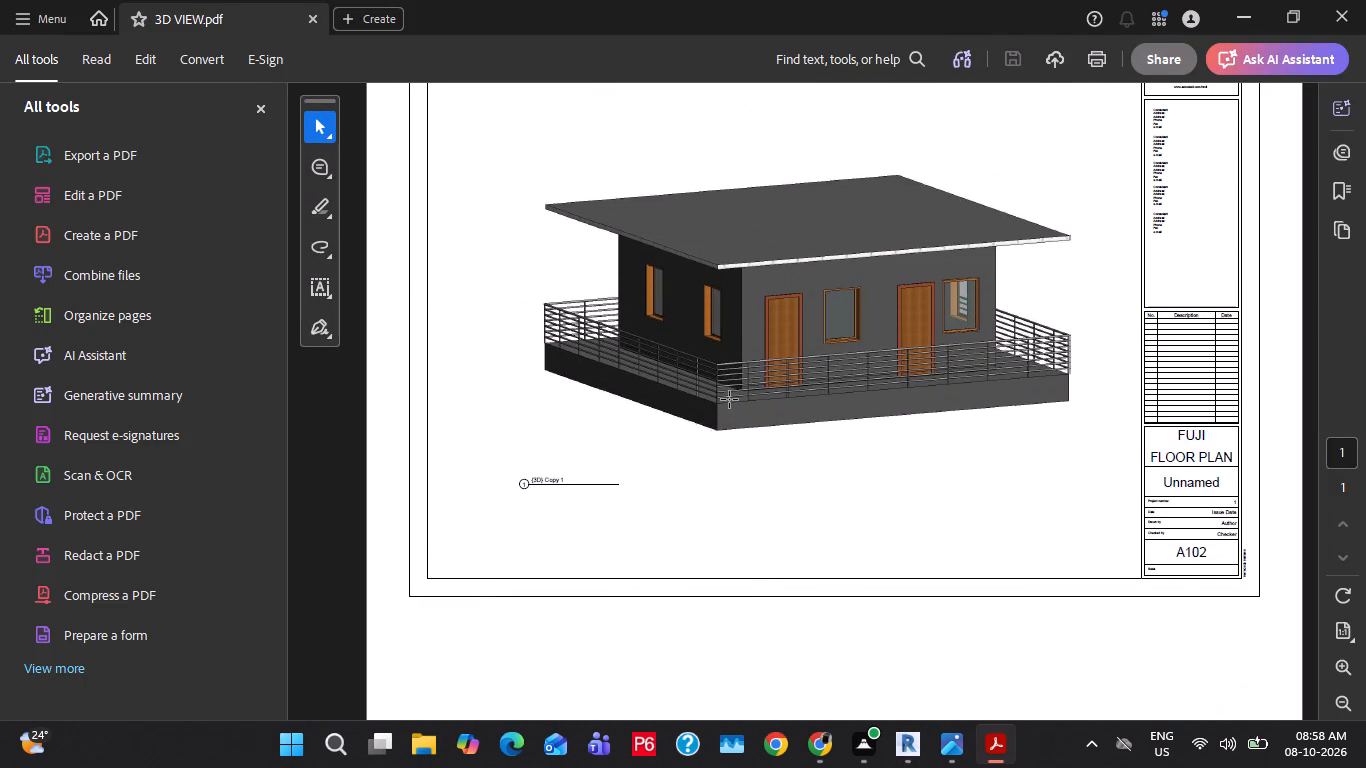
{"action": "scroll", "coordinate": [730, 400], "scroll_direction": "up", "scroll_amount": 7}
{"action": "left_click", "coordinate": [1365, 0]}
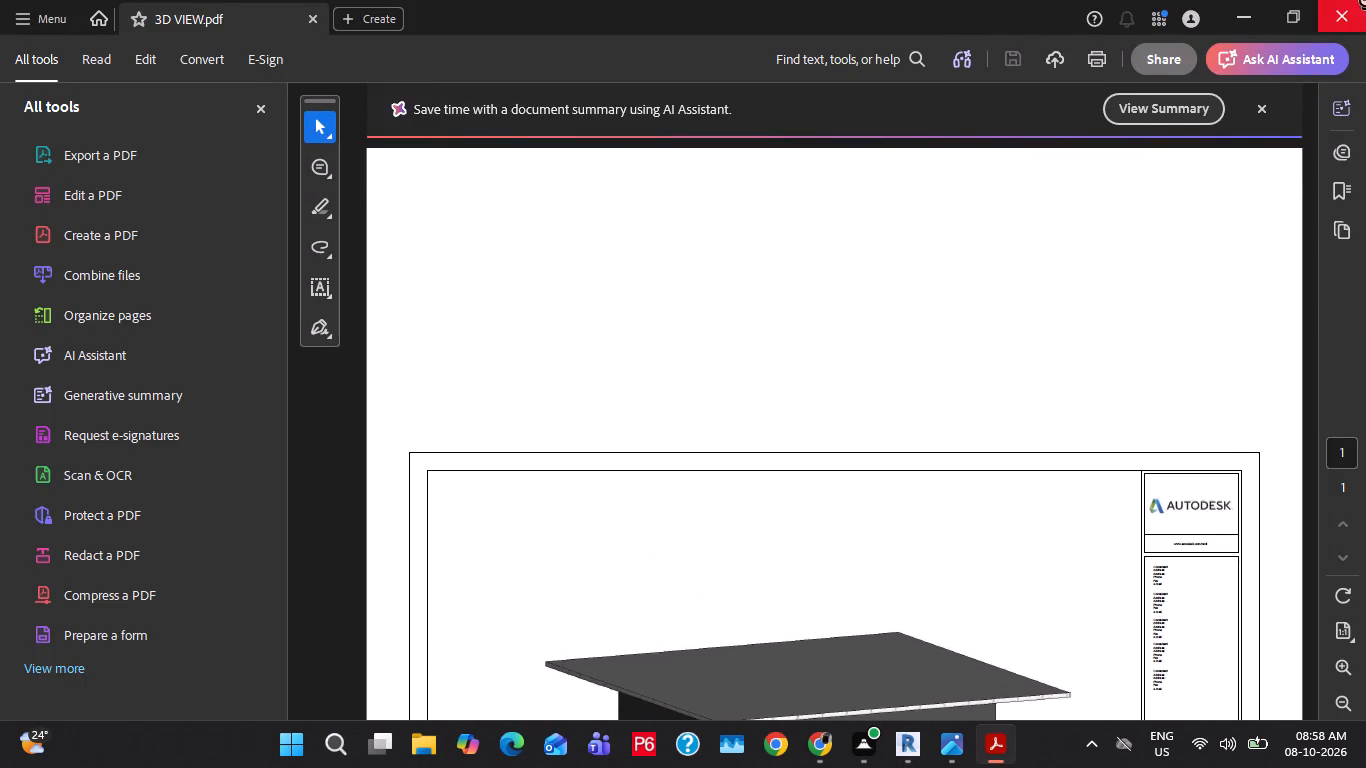
Return to Revit and save the FLOOR PLAN project.
{"action": "key", "text": "ctrl+s"}
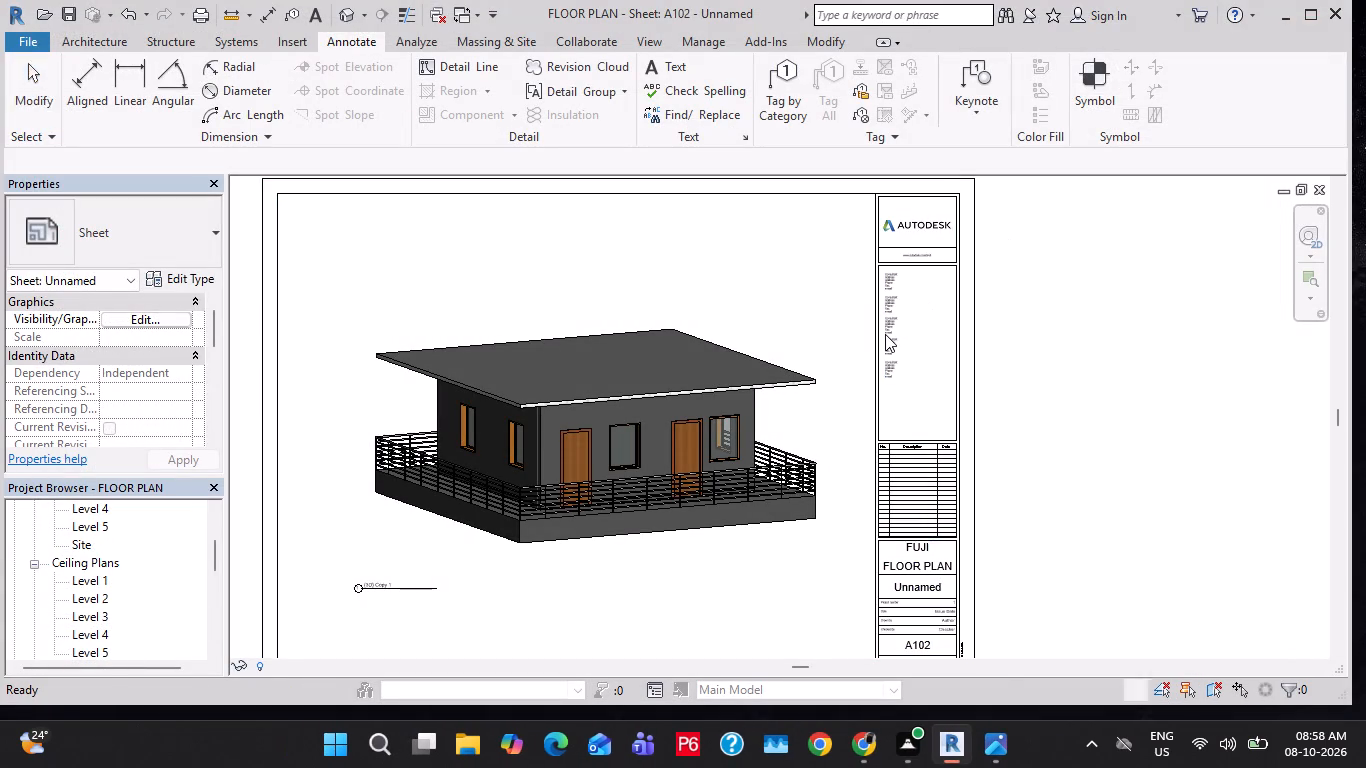